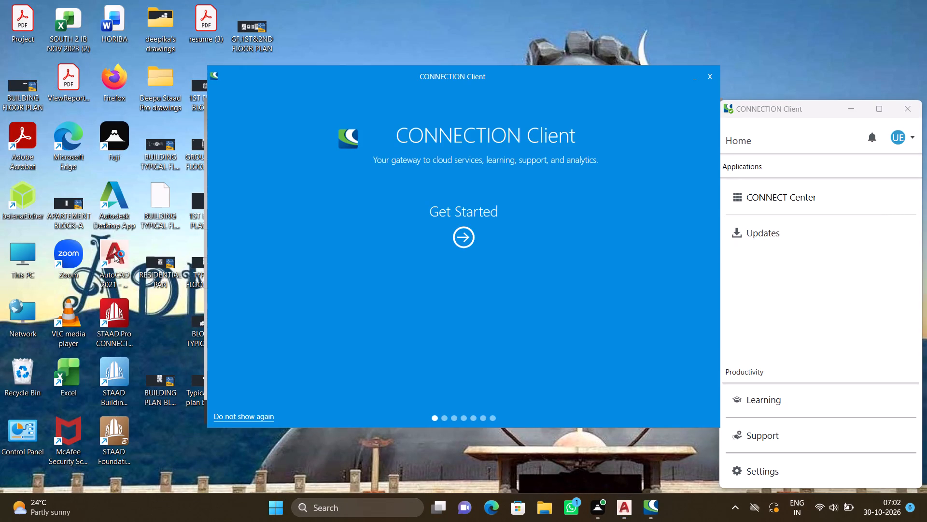
Close both CONNECTION Client windows, the welcome screen and the main window.
left_click(707, 79)
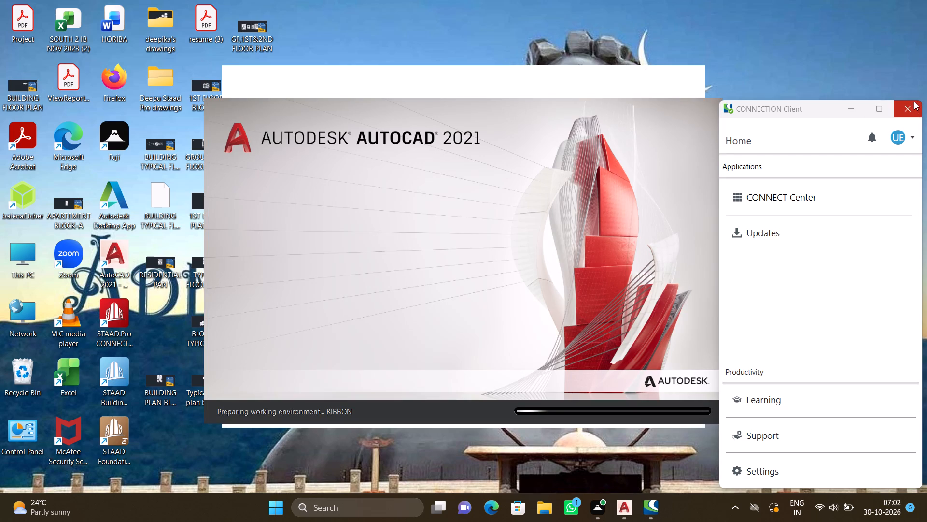
left_click(910, 105)
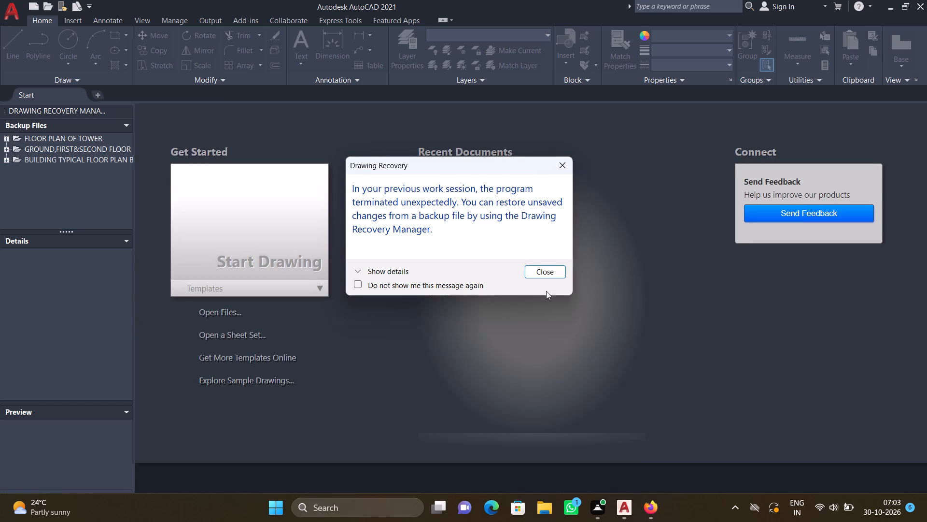
Dismiss the drawing recovery notice and select BUILDING TYPICAL FLOOR PLAN BLOCK-A.dwg among the recoverable backup files.
left_click(565, 163)
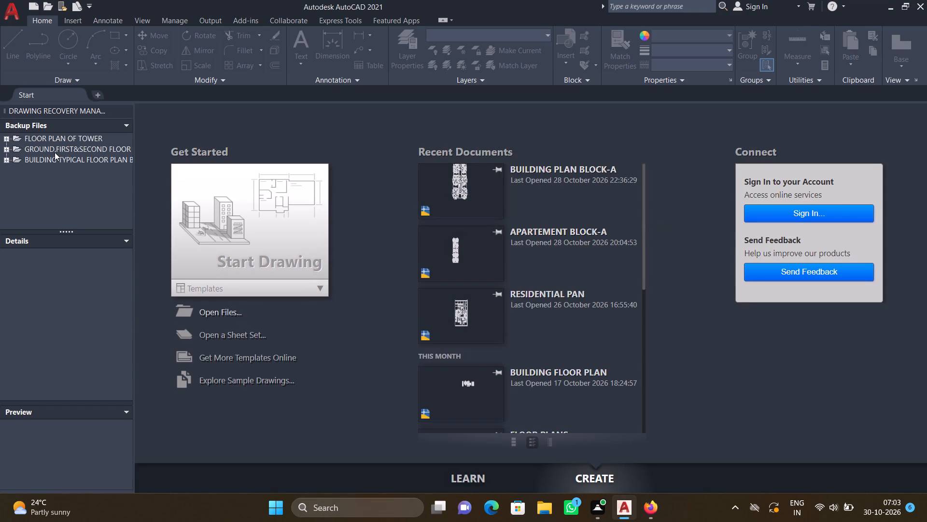
left_click(99, 156)
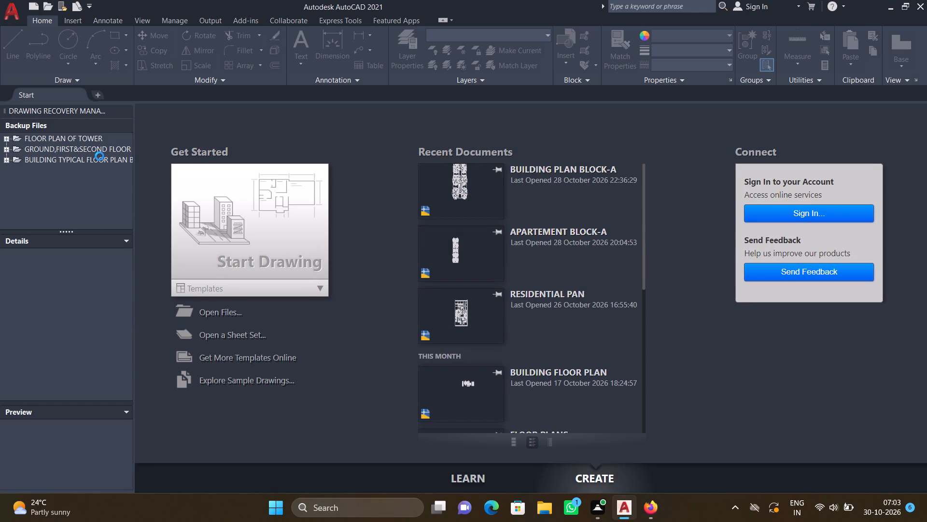
double_click(100, 157)
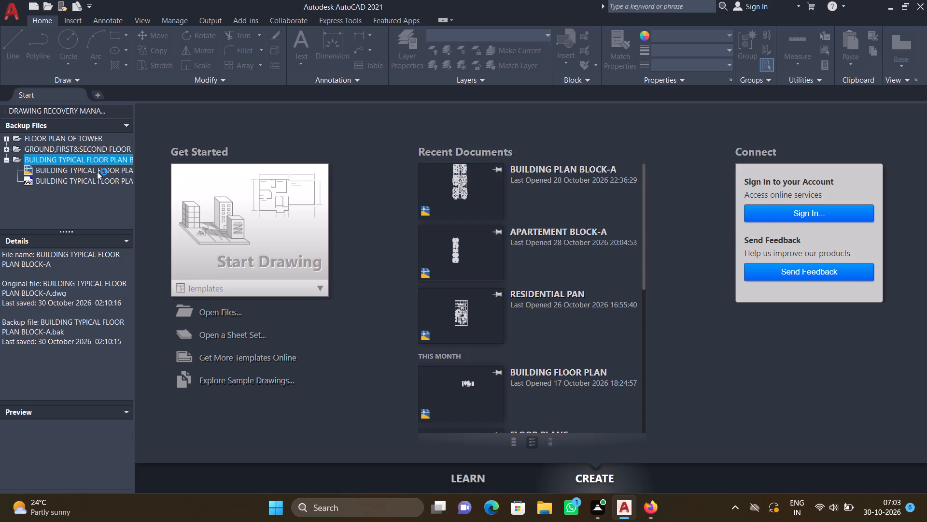
left_click(97, 171)
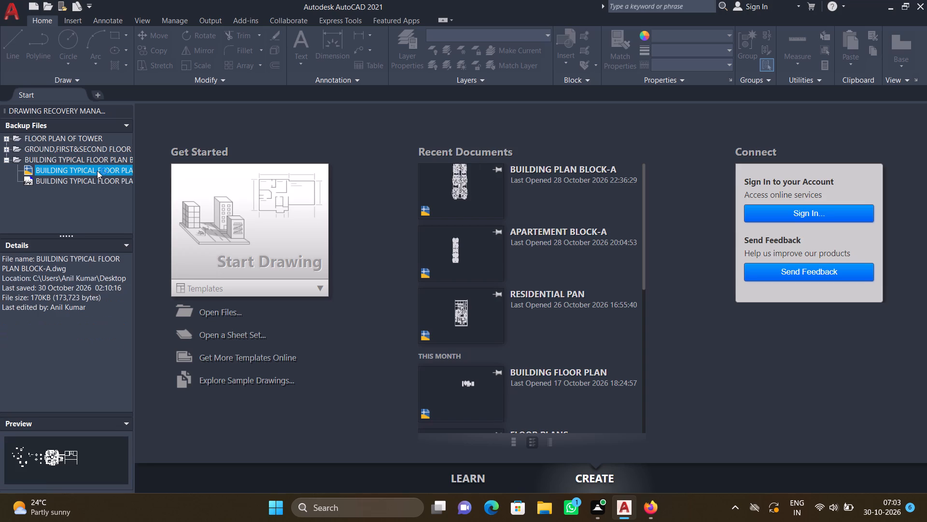
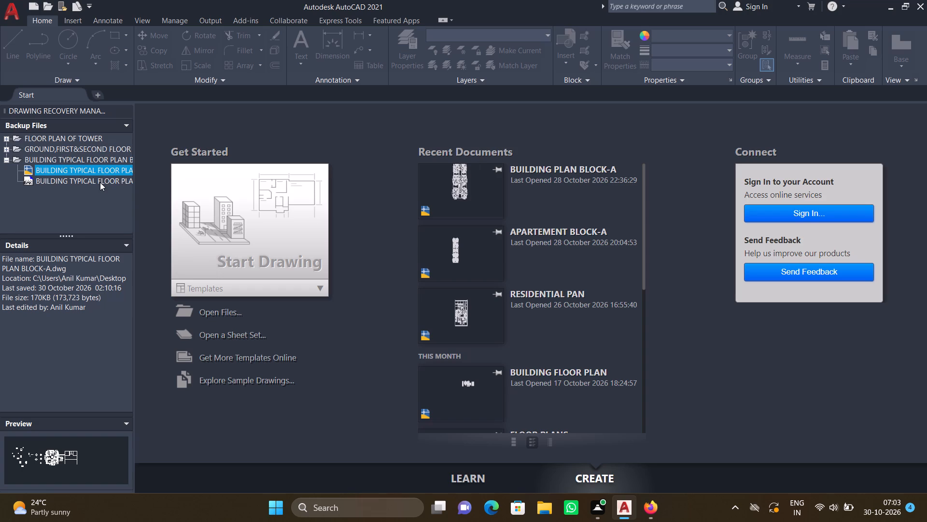
Open the backup file BUILDING TYPICAL FLOOR PLAN BLOCK-A.bak and close the Drawing Recovery Manager.
left_click(100, 181)
left_click(100, 181)
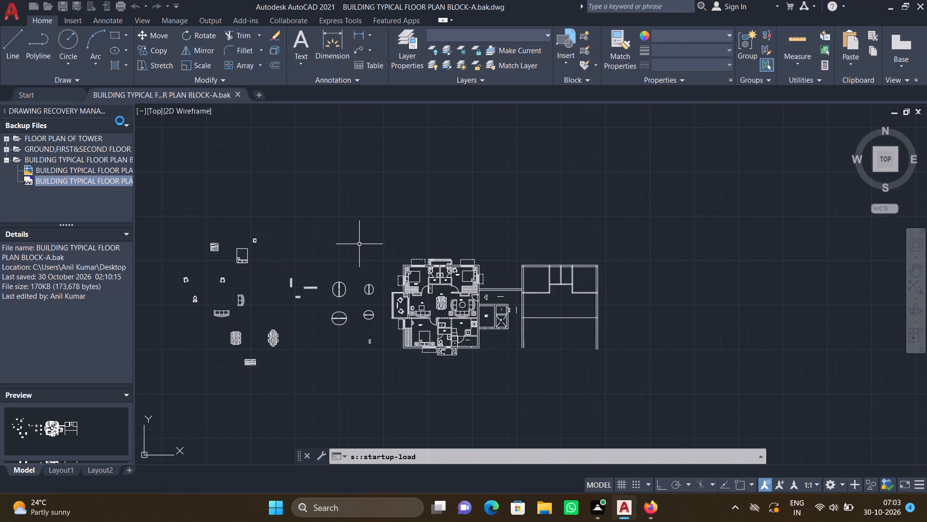
left_click(125, 109)
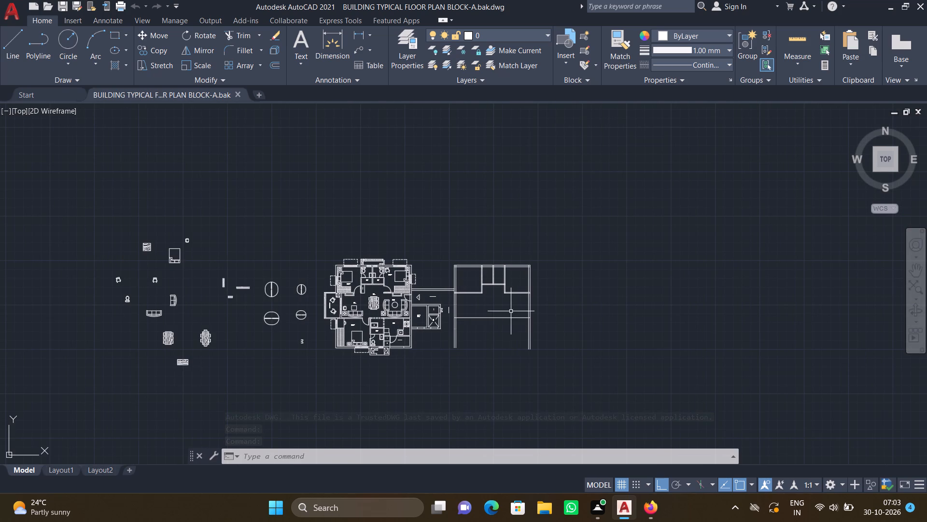
Offset the single horizontal line across the middle of the second unit 4.5" downward to form a partition wall.
scroll(459, 283, "up", 4)
middle_click_drag(465, 263, 433, 227)
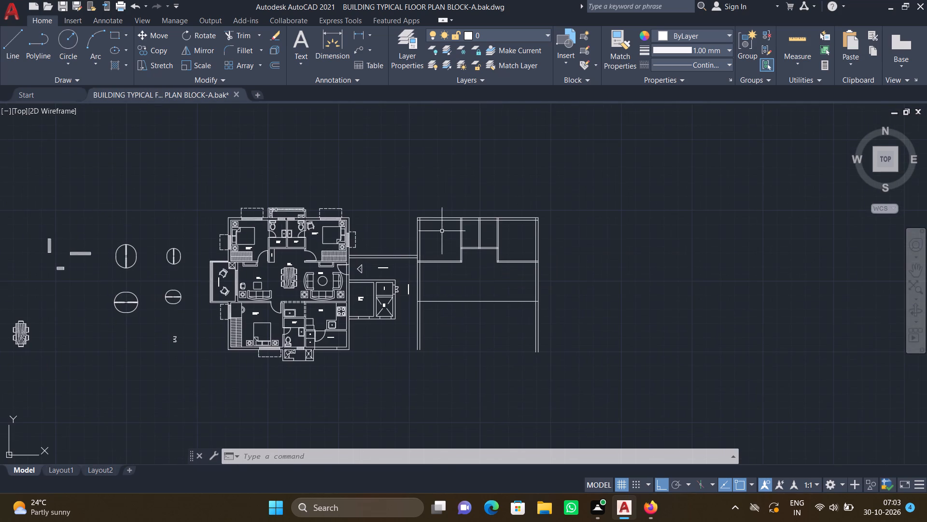
scroll(443, 233, "up", 3)
scroll(500, 270, "down", 2)
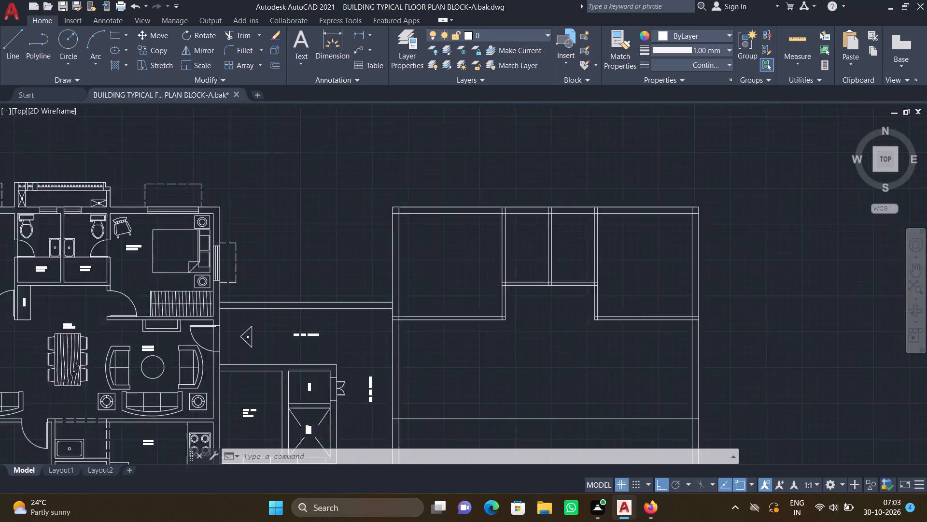
middle_click_drag(483, 322, 423, 220)
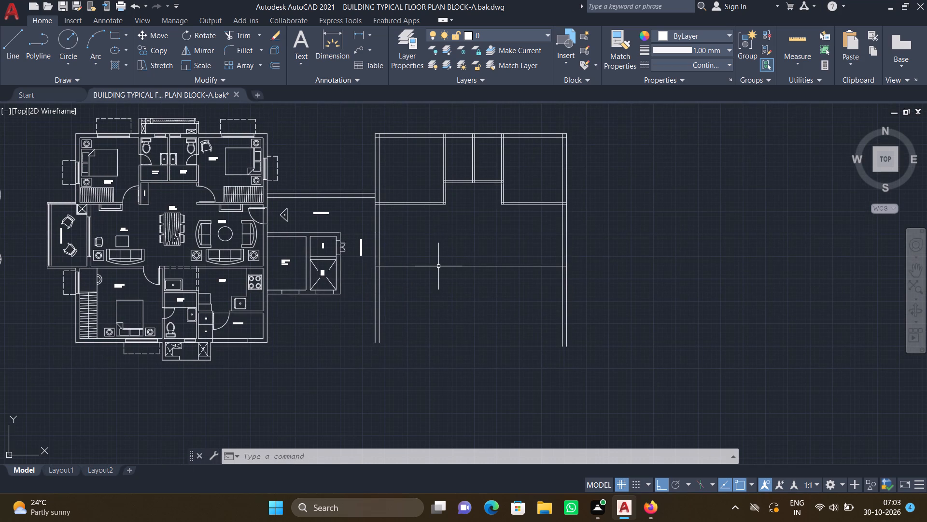
key("o")
key("Return")
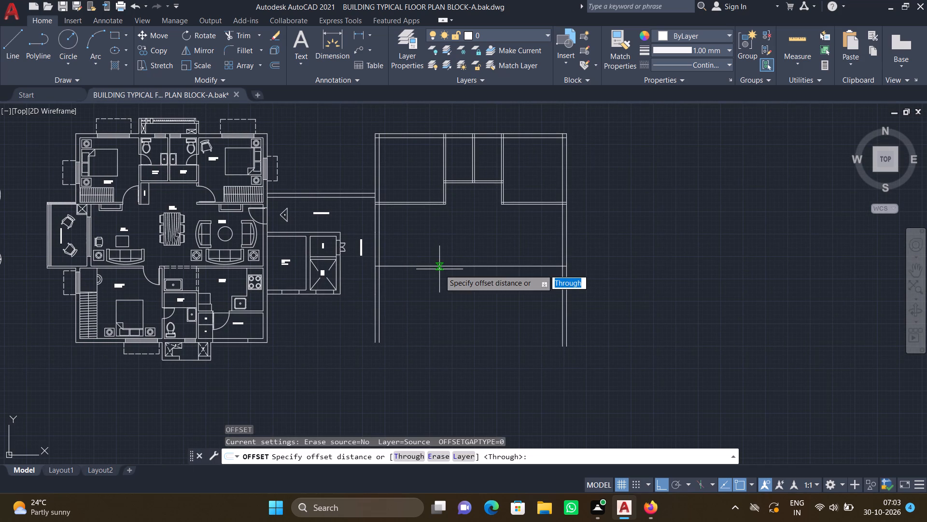
type("4.5")
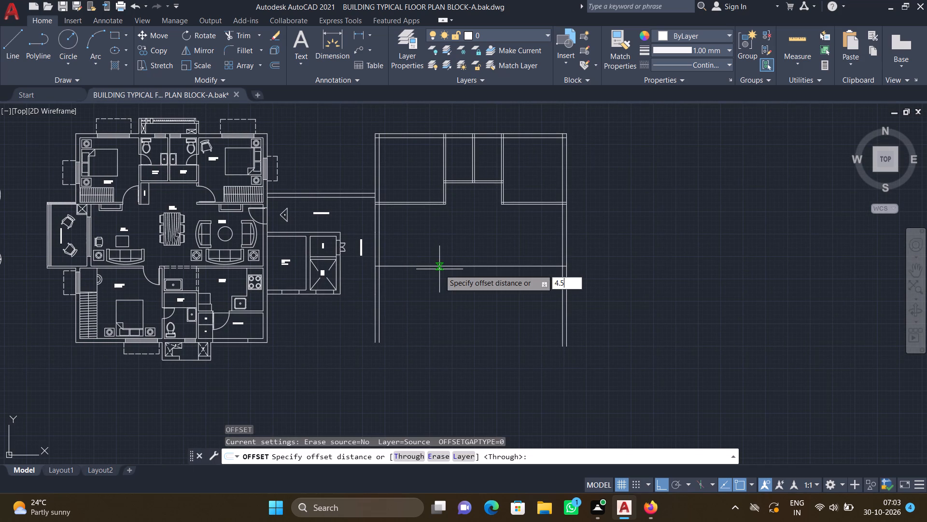
key("shift+quotedbl")
key("Return")
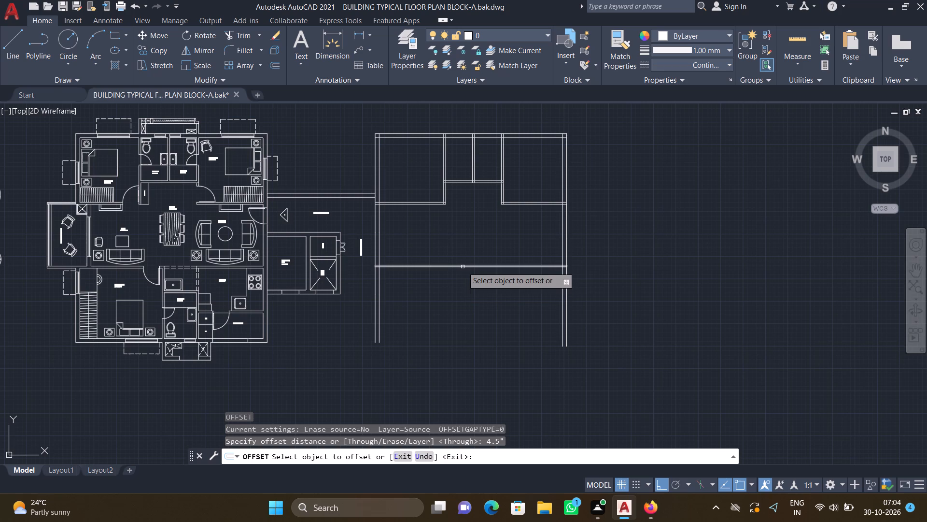
left_click(463, 267)
left_click(464, 285)
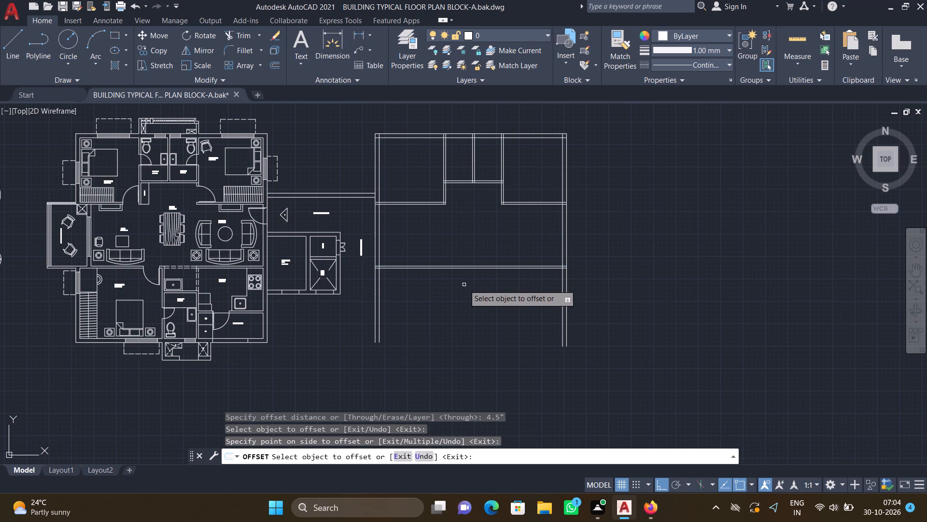
key("Return")
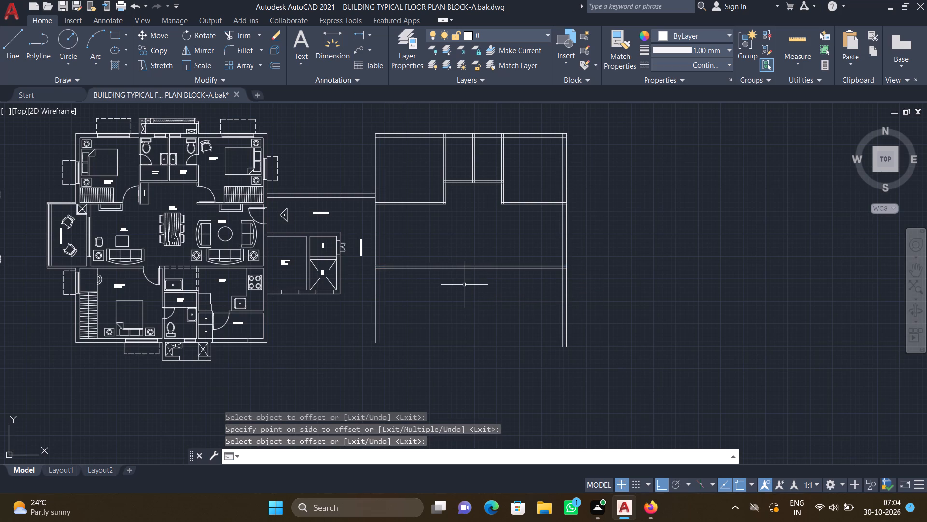
Offset the lower line of the new horizontal partition 13'1" downward to set the inner face of the bottom wall.
scroll(464, 283, "down", 2)
middle_click_drag(455, 310, 443, 266)
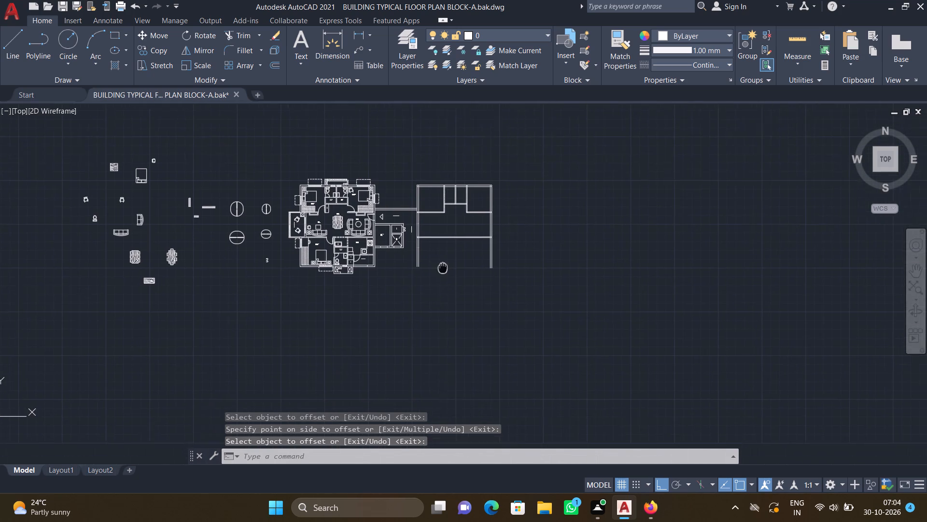
middle_click_drag(443, 266, 442, 260)
scroll(426, 240, "up", 3)
key("o")
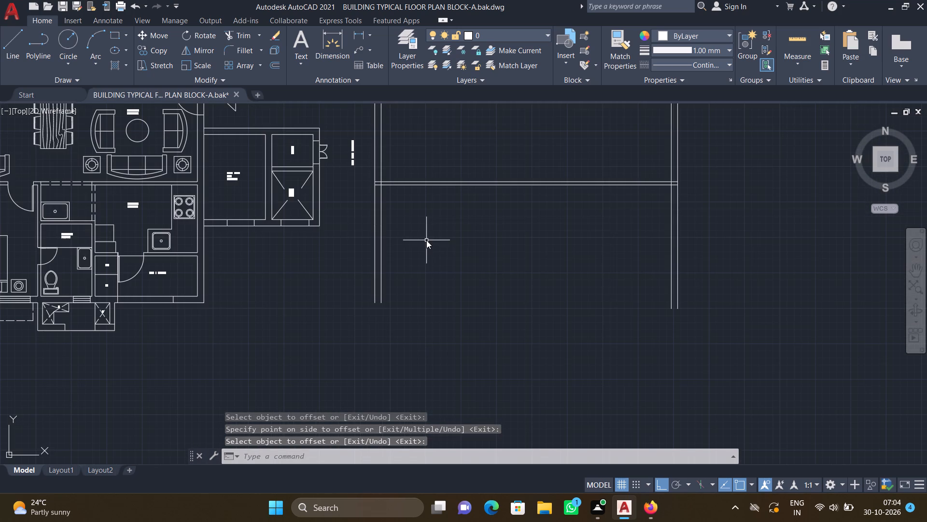
key("Return")
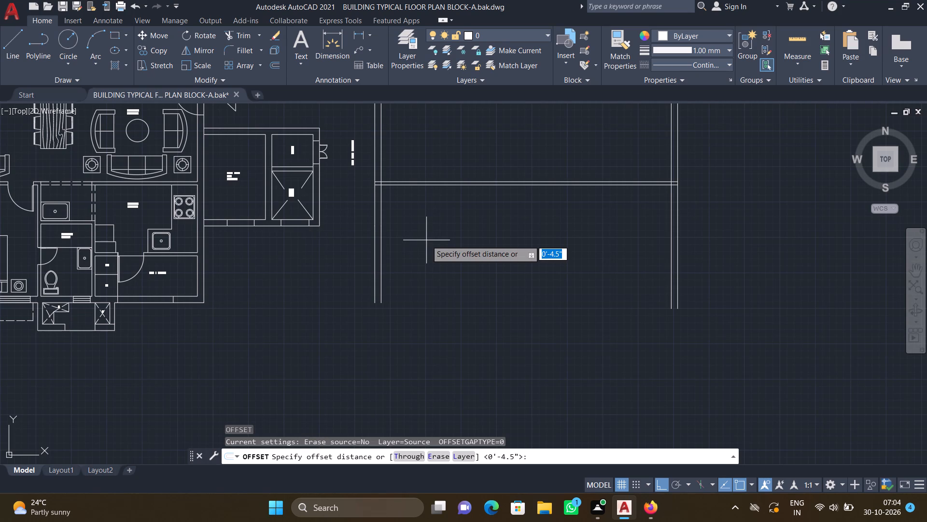
type("13'")
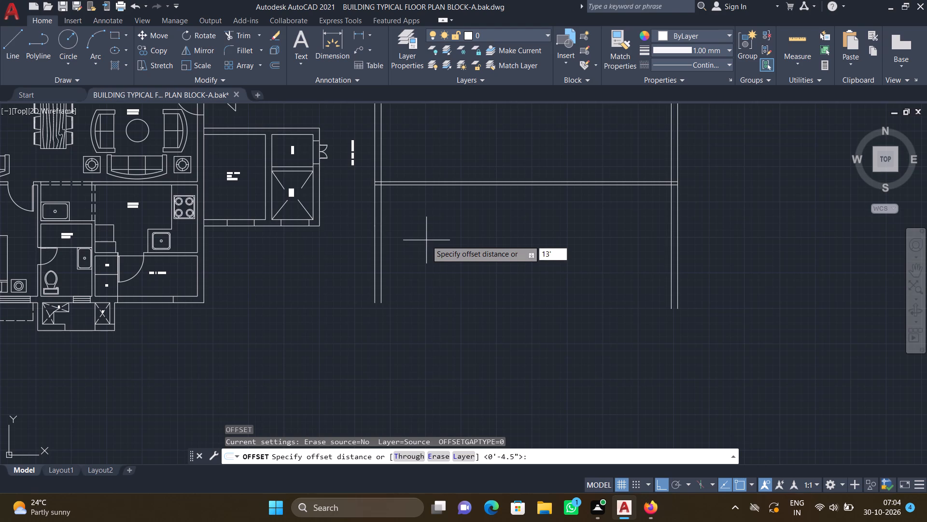
key("1")
key("shift+quotedbl")
key("Return")
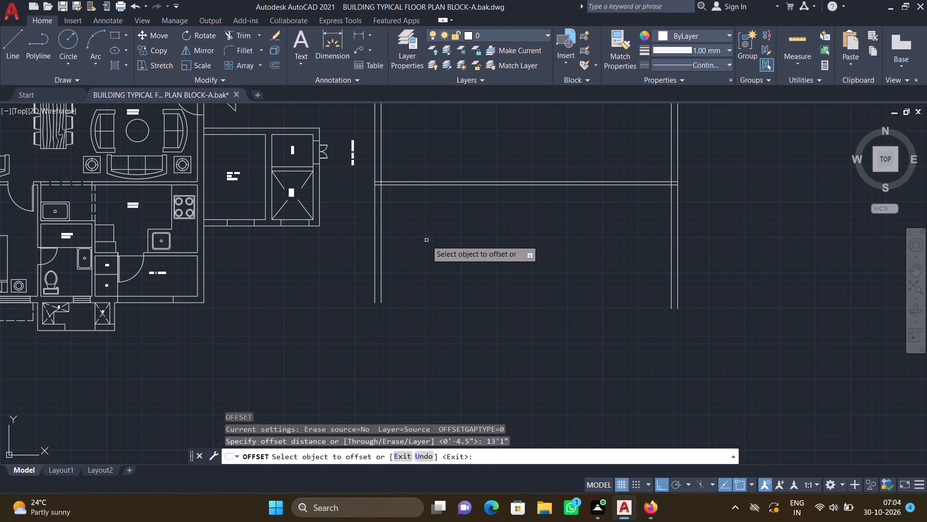
left_click(429, 185)
left_click(446, 264)
key("Return")
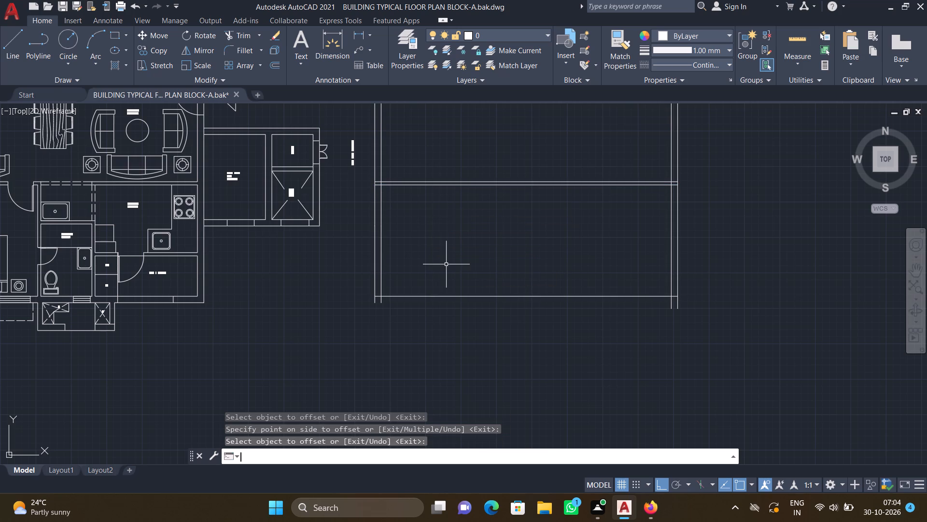
Offset the second unit's new bottom wall line 9" downward to form the outer wall thickness.
key("o")
key("Return")
key("9")
key("shift+quotedbl")
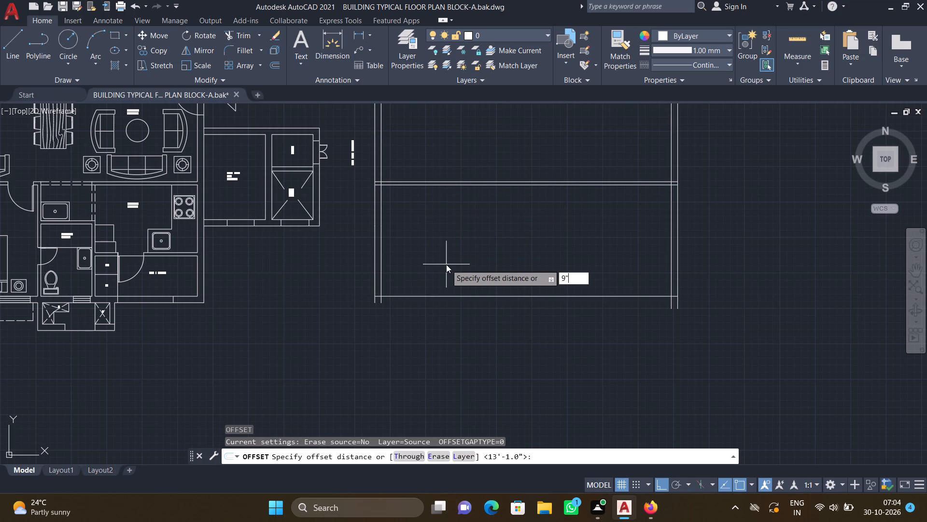
key("Return")
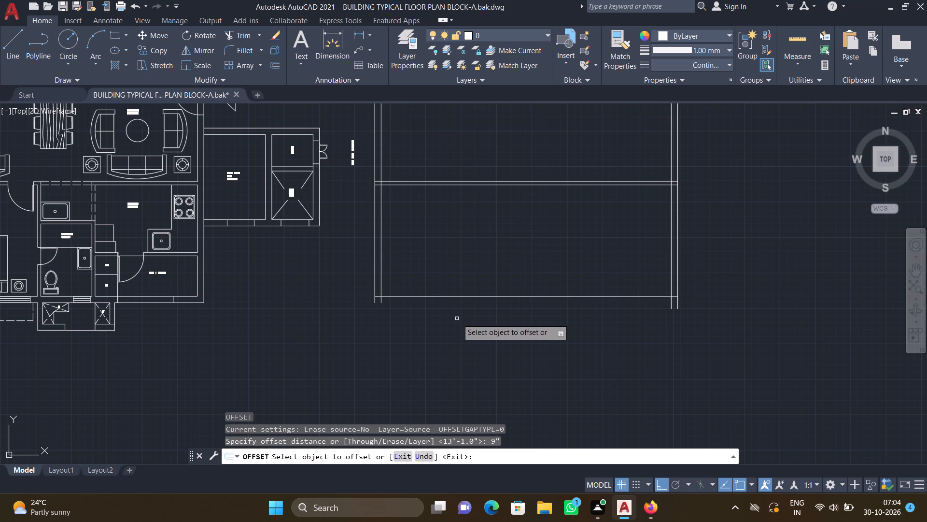
left_click(471, 296)
left_click(477, 309)
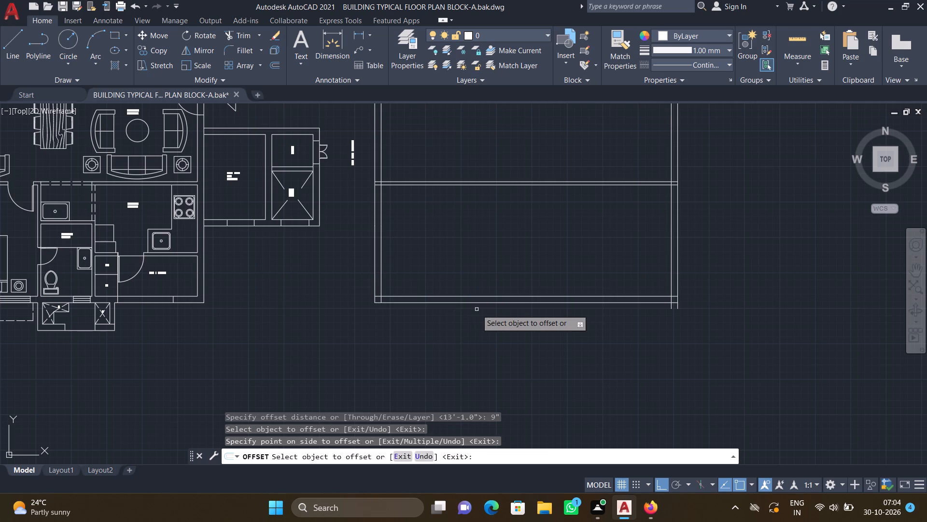
key("Return")
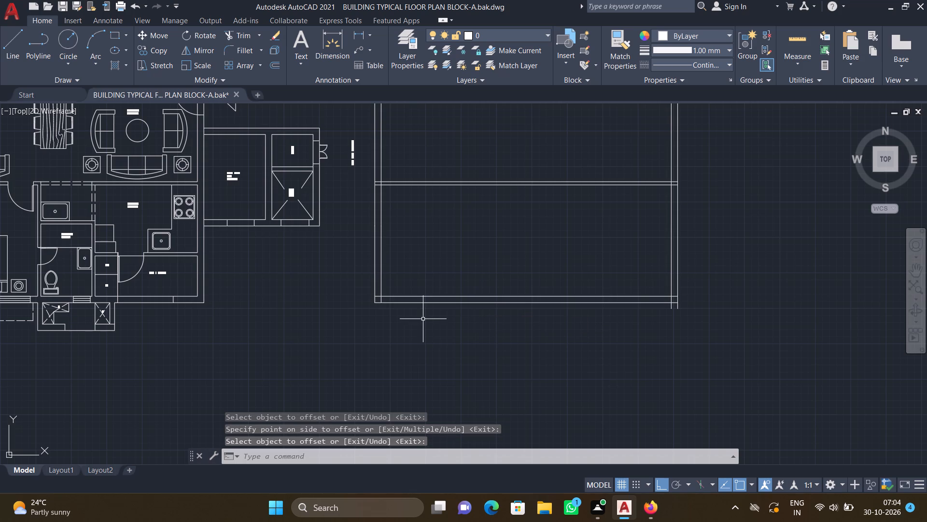
Trim the two vertical line ends of the east wall that overshoot below the second unit's bottom wall.
scroll(421, 318, "up", 2)
middle_click_drag(455, 307, 319, 312)
scroll(431, 280, "down", 1)
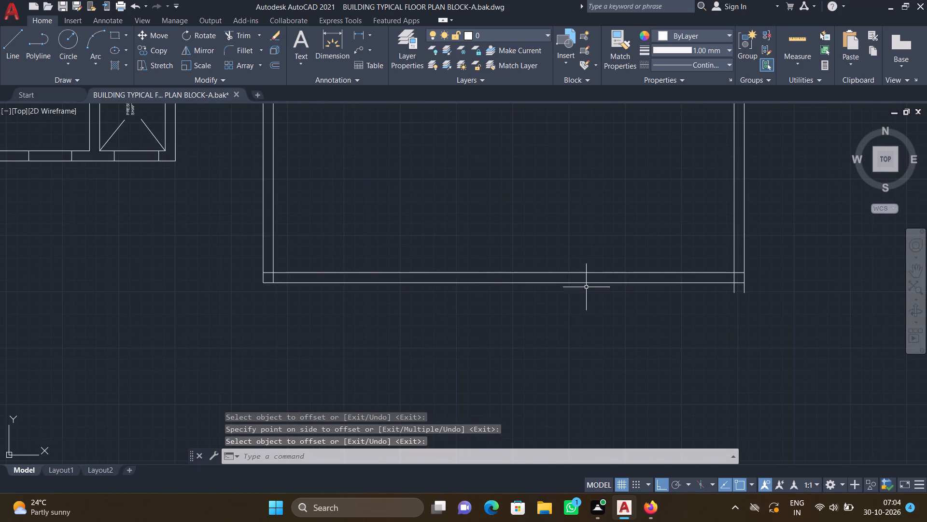
middle_click_drag(752, 290, 557, 304)
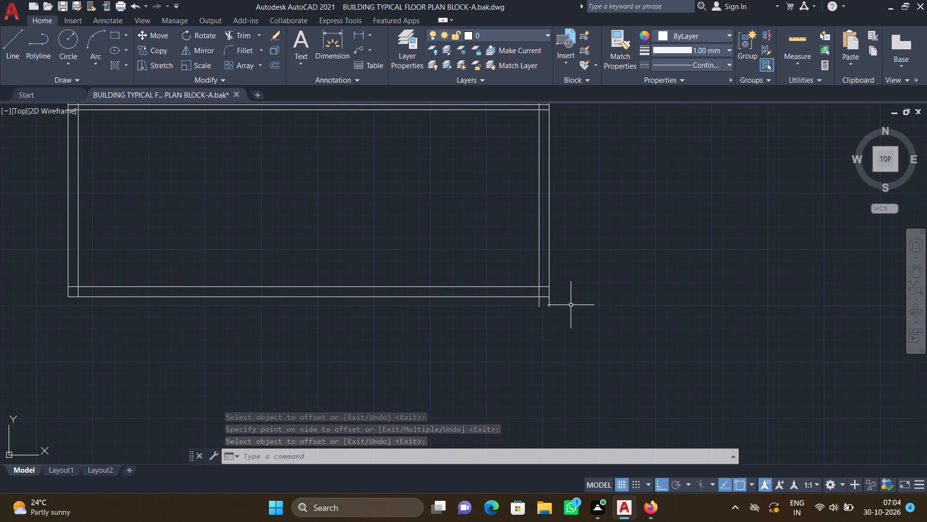
type("tr")
key("Return")
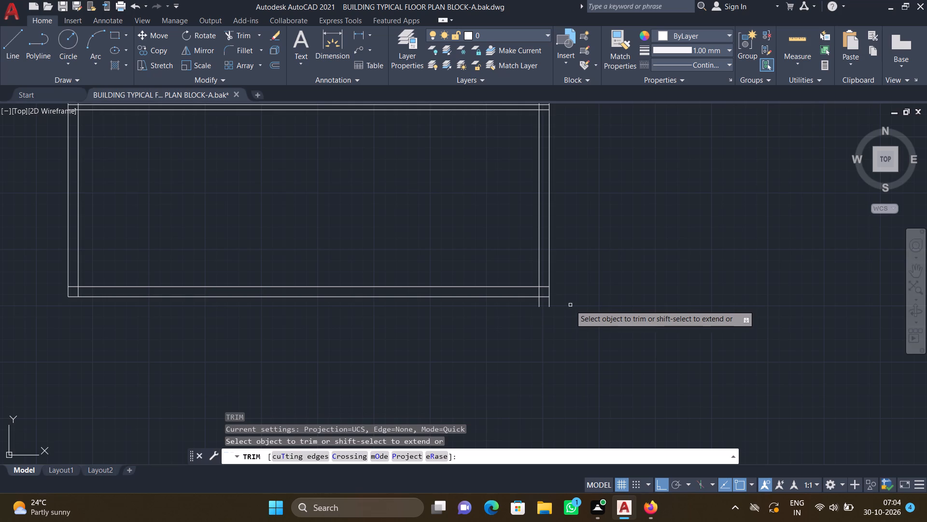
scroll(558, 316, "up", 3)
left_click_drag(449, 271, 563, 274)
key("Return")
scroll(562, 274, "down", 3)
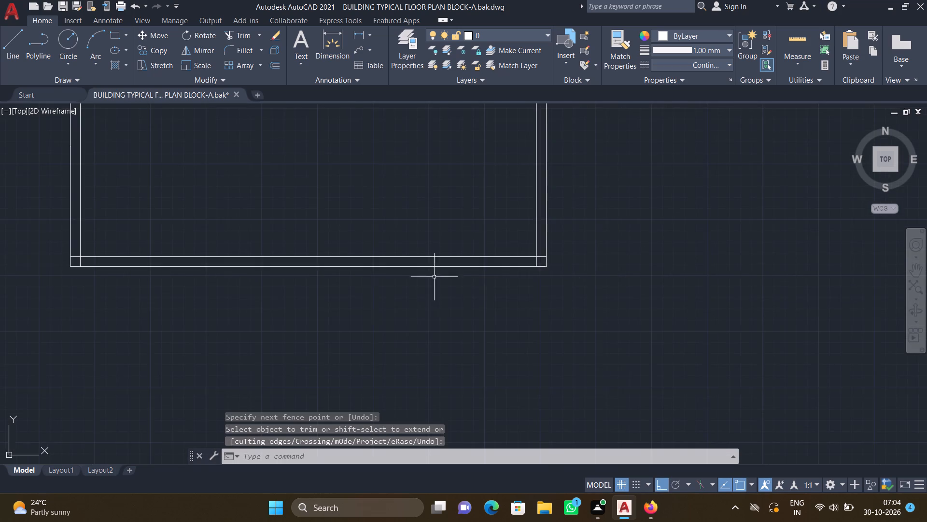
Offset the inner line of the second unit's west wall 15'10" into the lower room.
scroll(427, 276, "down", 4)
middle_click_drag(410, 263, 458, 293)
scroll(457, 249, "up", 4)
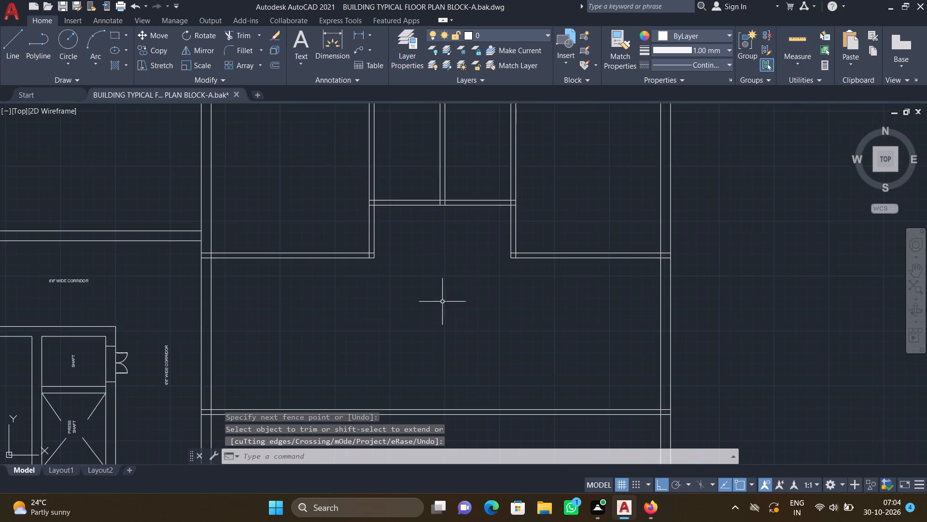
middle_click_drag(424, 298, 391, 181)
scroll(367, 230, "down", 2)
key("o")
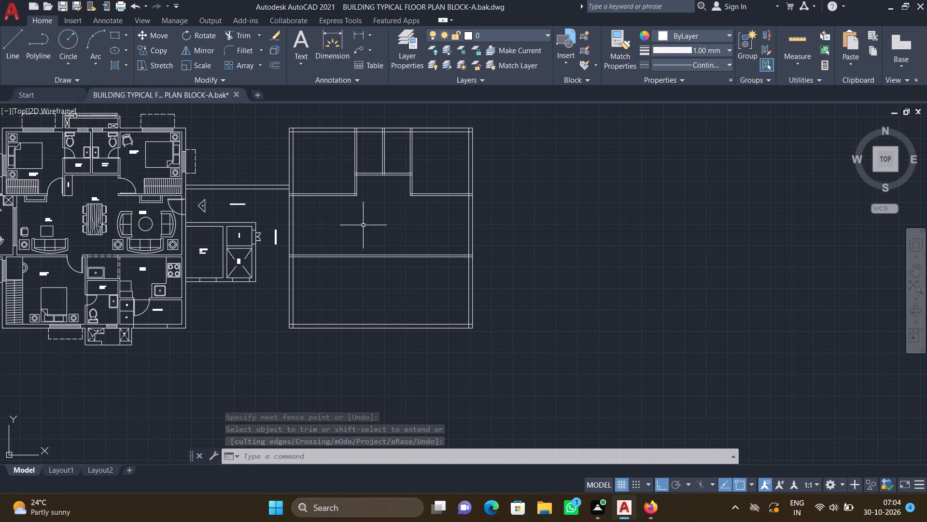
key("Return")
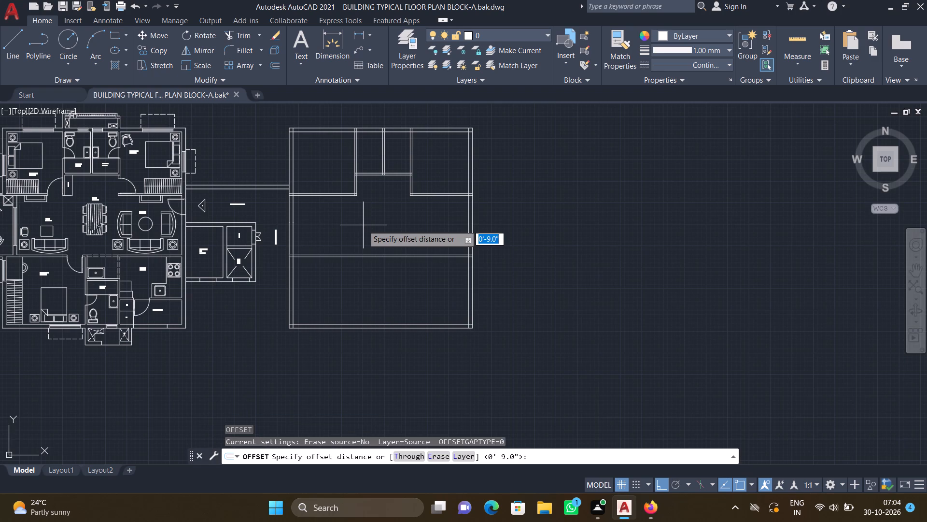
type("15'")
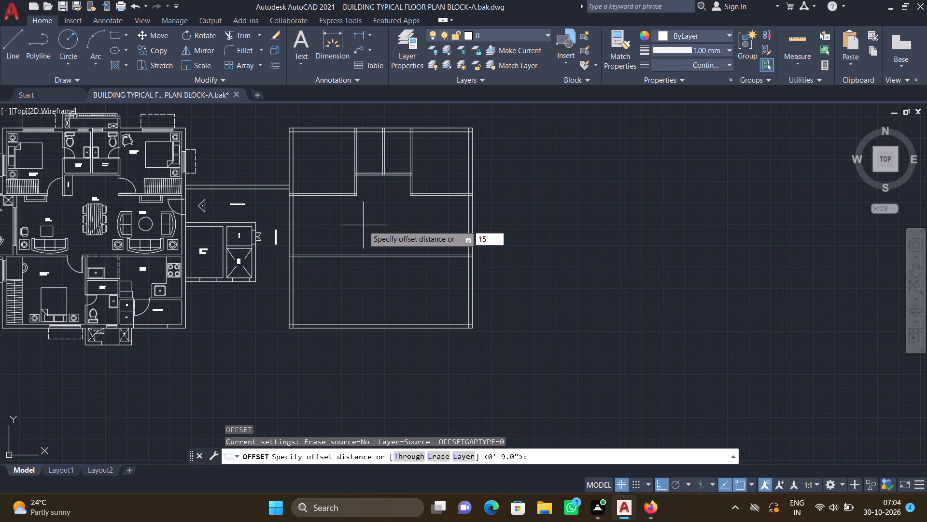
type("10")
key("shift+quotedbl")
key("Return")
middle_click_drag(380, 254, 395, 236)
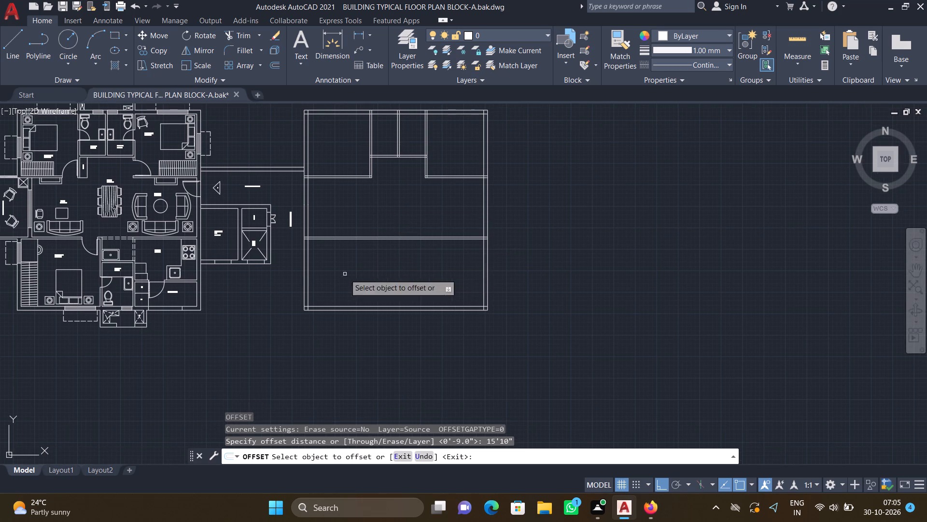
scroll(304, 294, "up", 2)
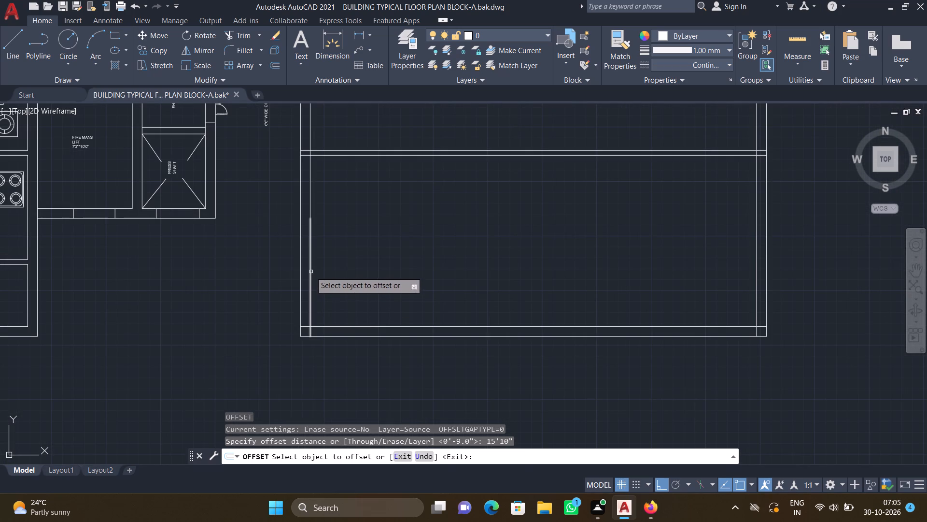
left_click_drag(310, 270, 314, 270)
left_click(511, 261)
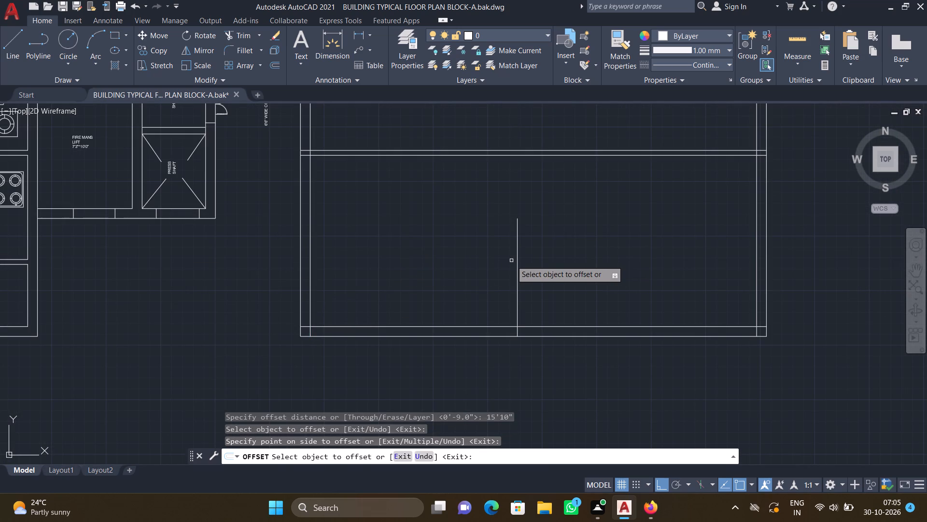
key("Return")
Extend the new vertical line in the lower room up to the upper line of the horizontal partition.
type("ex")
key("Return")
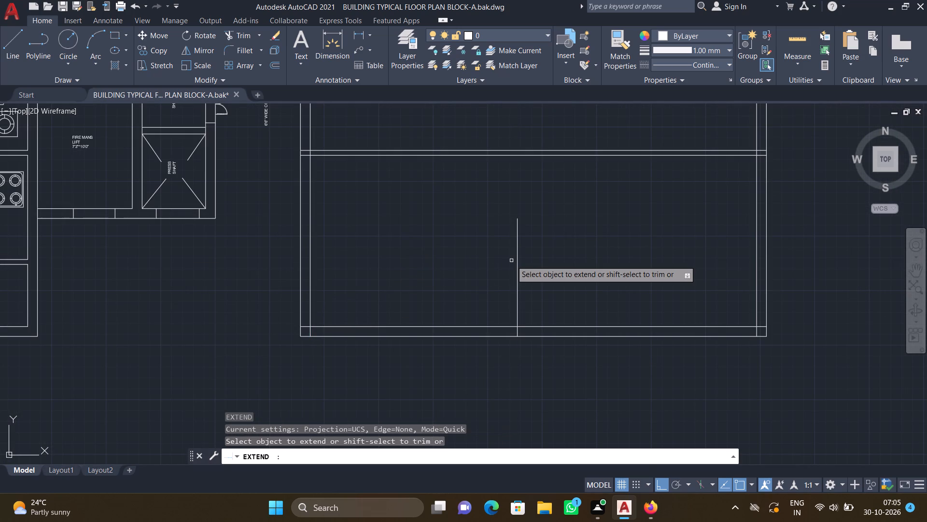
left_click(518, 237)
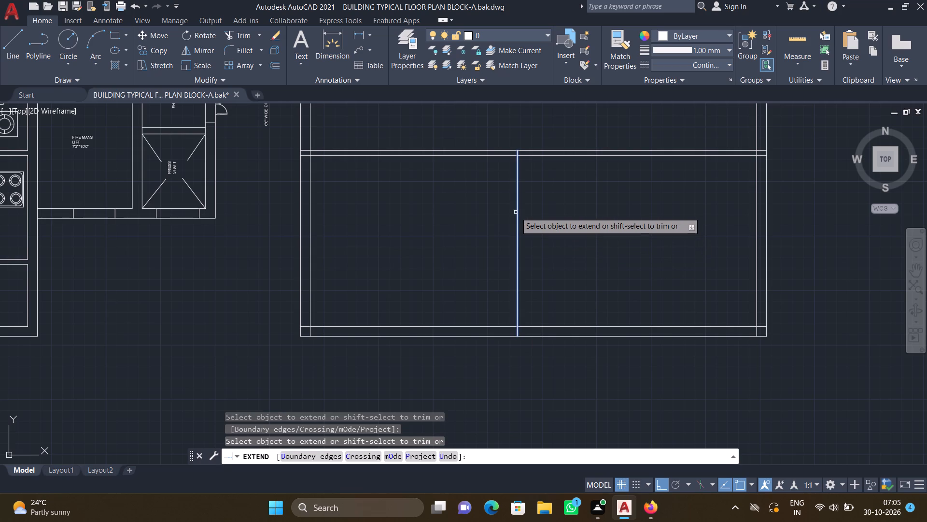
left_click(516, 212)
key("Return")
Offset the extended vertical line 4.5" to the east to form the partition thickness.
key("o")
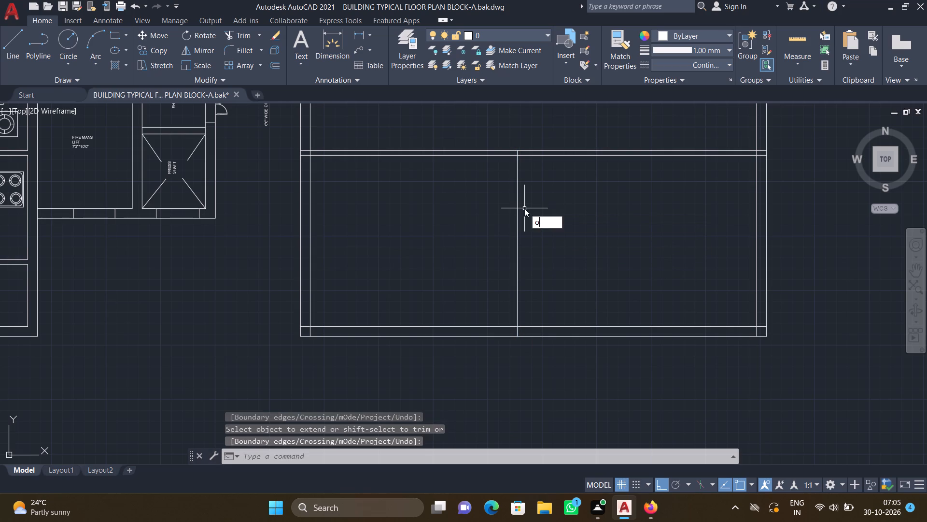
key("Return")
type("4.5\"")
key("Return")
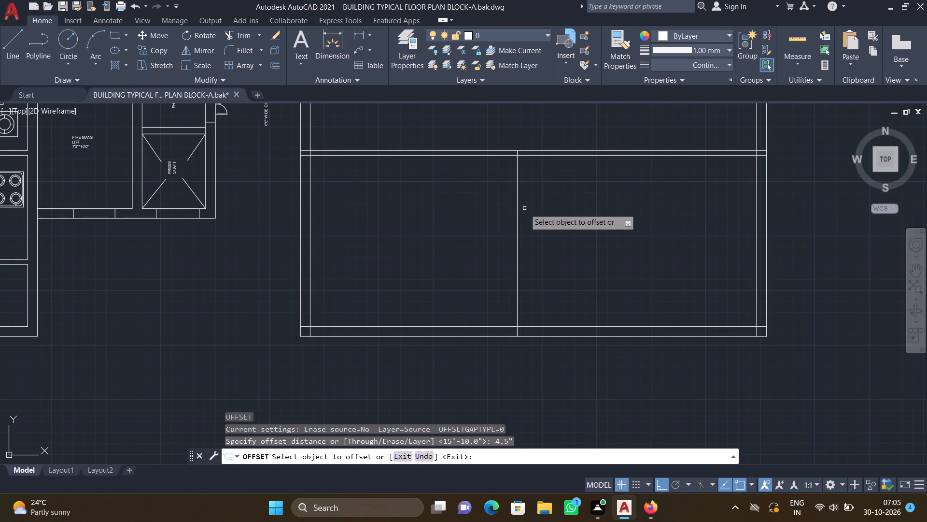
left_click(519, 200)
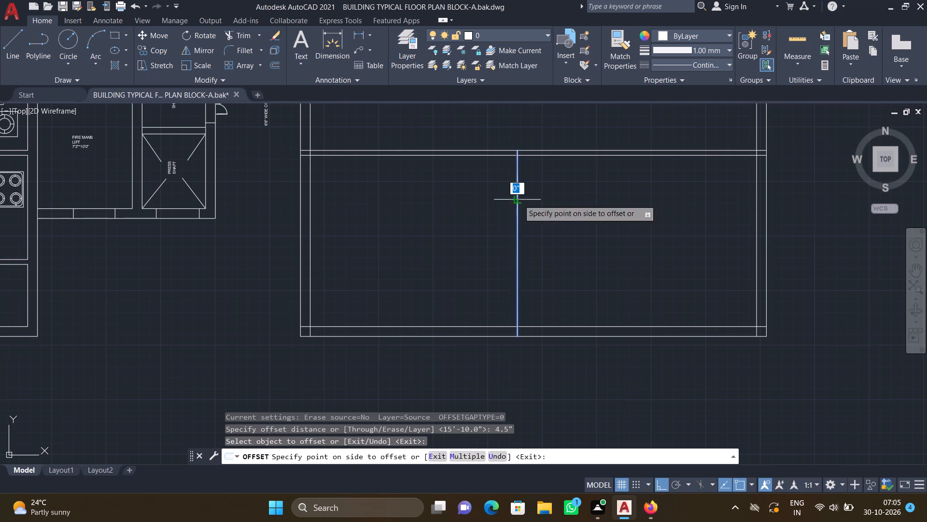
left_click(562, 194)
key("Return")
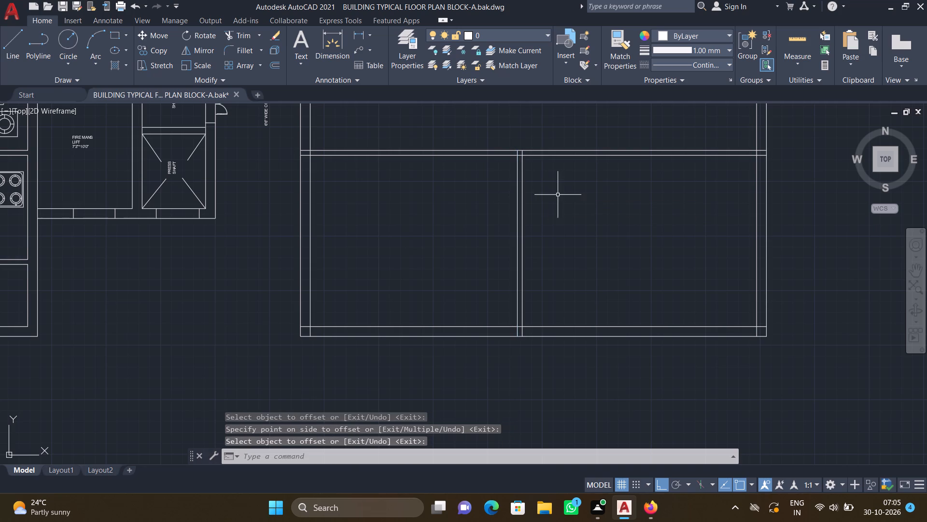
Offset the east line of the new vertical partition 6' to the east.
scroll(562, 206, "down", 1)
middle_click_drag(547, 219, 387, 257)
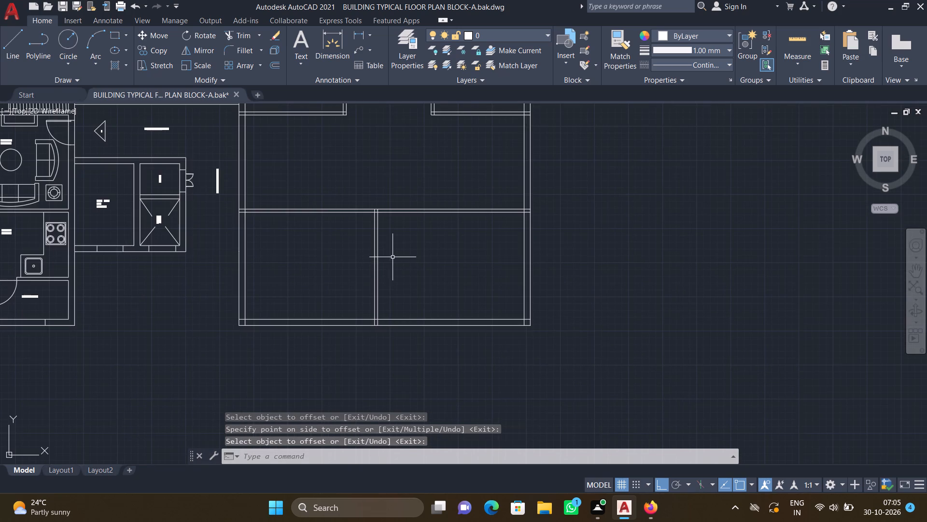
scroll(391, 262, "up", 2)
key("o")
key("Return")
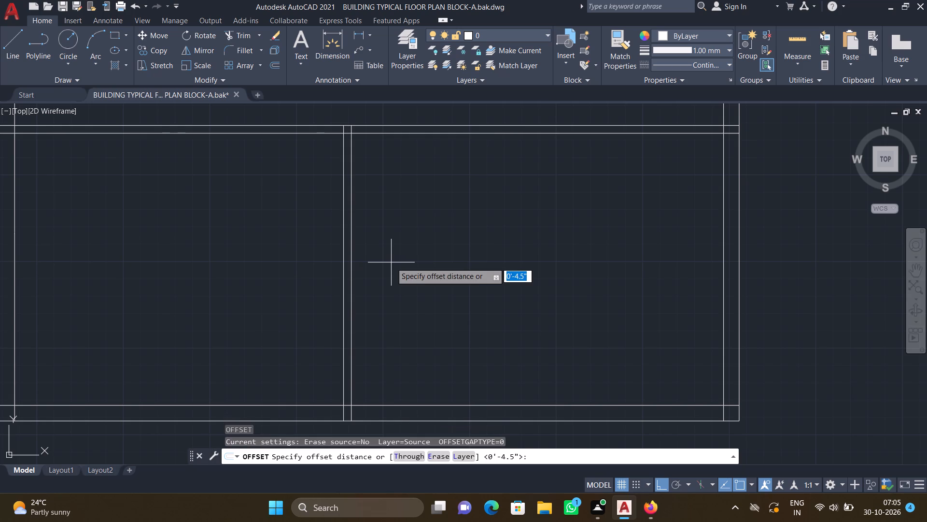
type("6'")
key("Return")
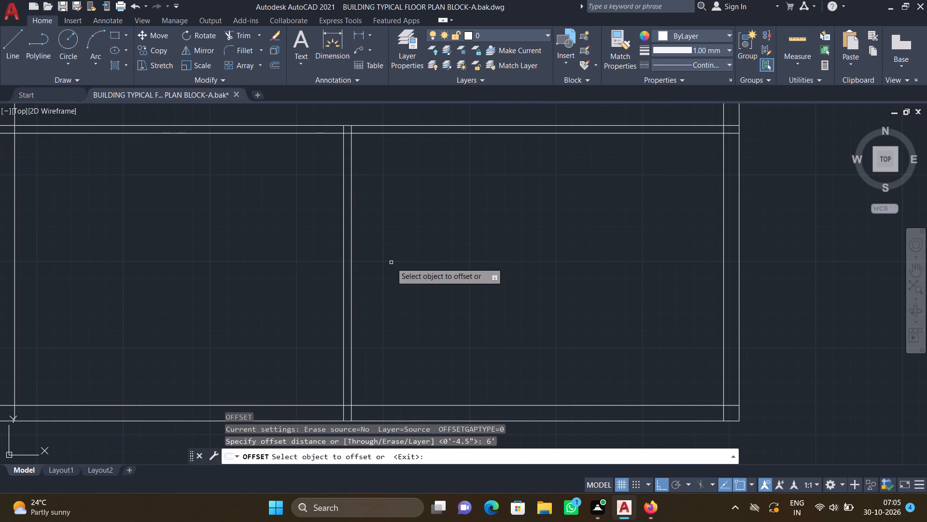
left_click(351, 240)
left_click(464, 240)
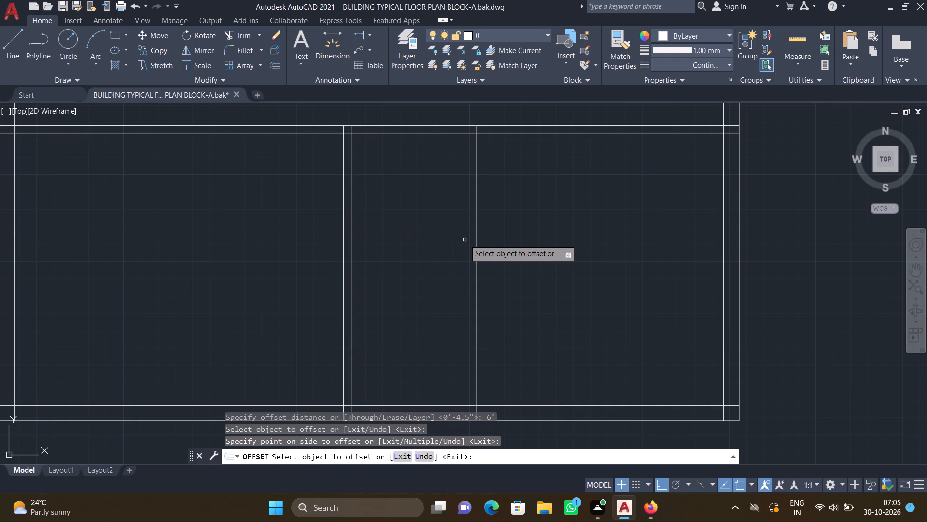
key("Return")
Offset the new vertical line 4.5" to the east to form the second vertical partition.
key("o")
key("Return")
type("4.5\"")
key("Return")
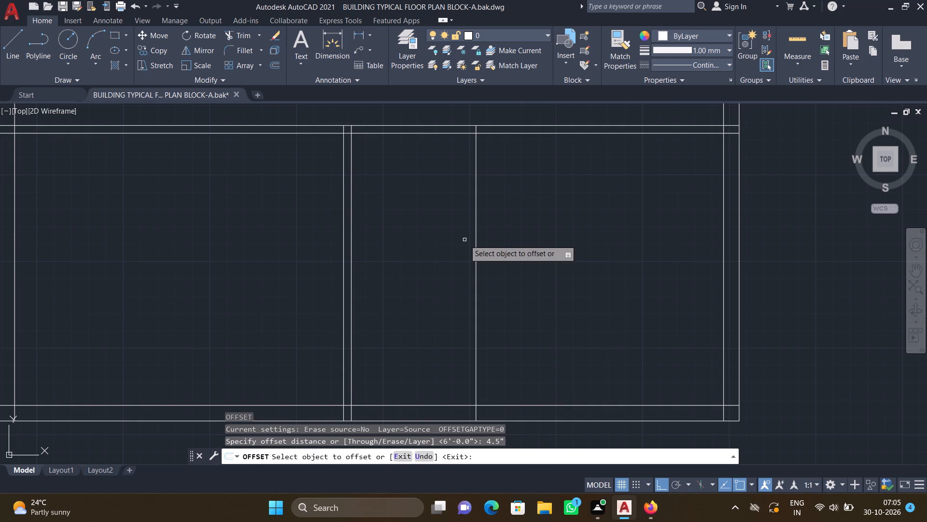
left_click(478, 235)
left_click(514, 230)
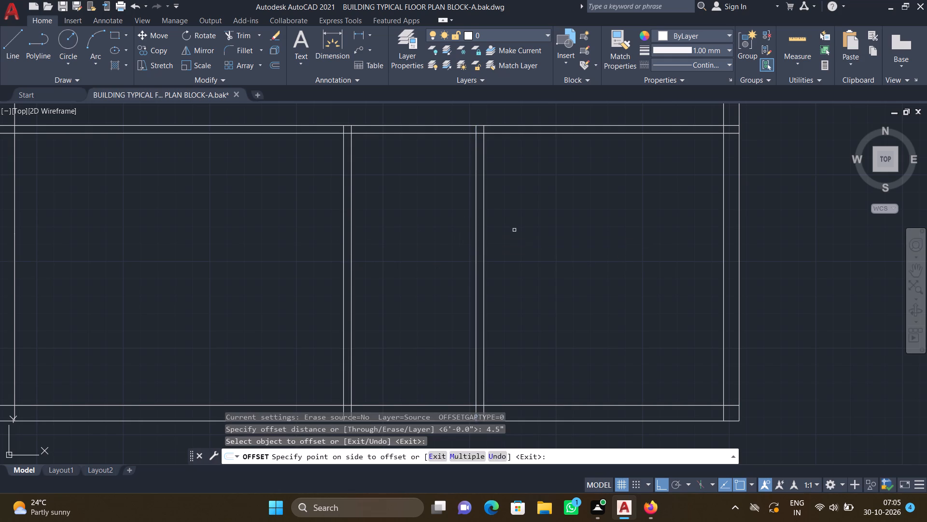
key("Return")
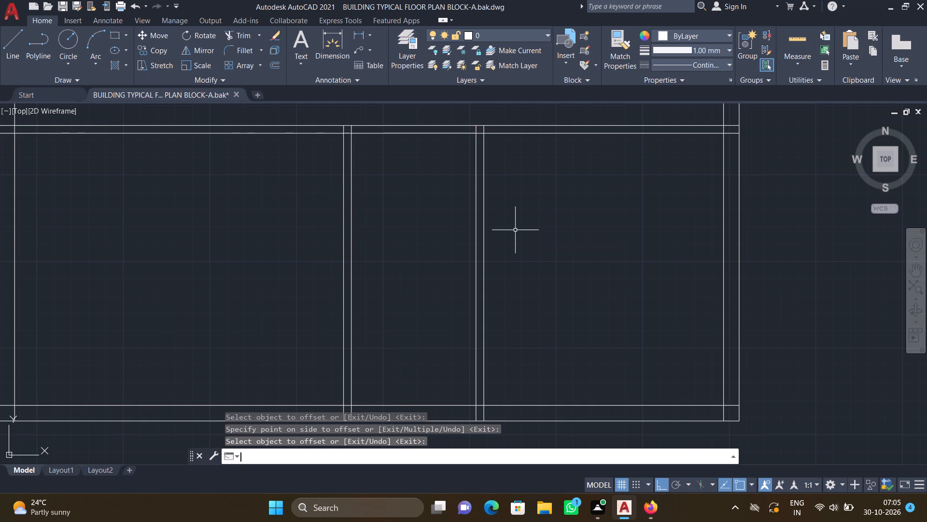
Offset the inner line of the bottom wall 9' upward across the lower rooms.
scroll(515, 230, "down", 1)
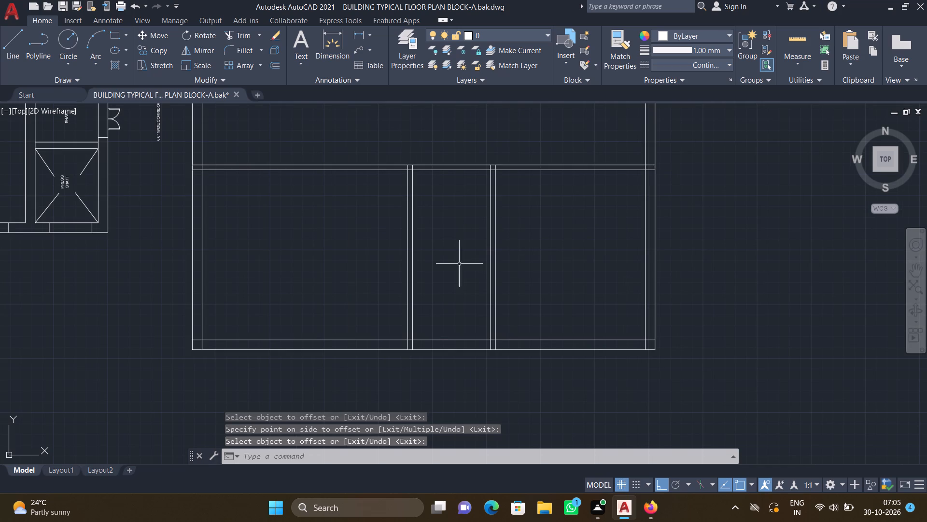
key("o")
key("Return")
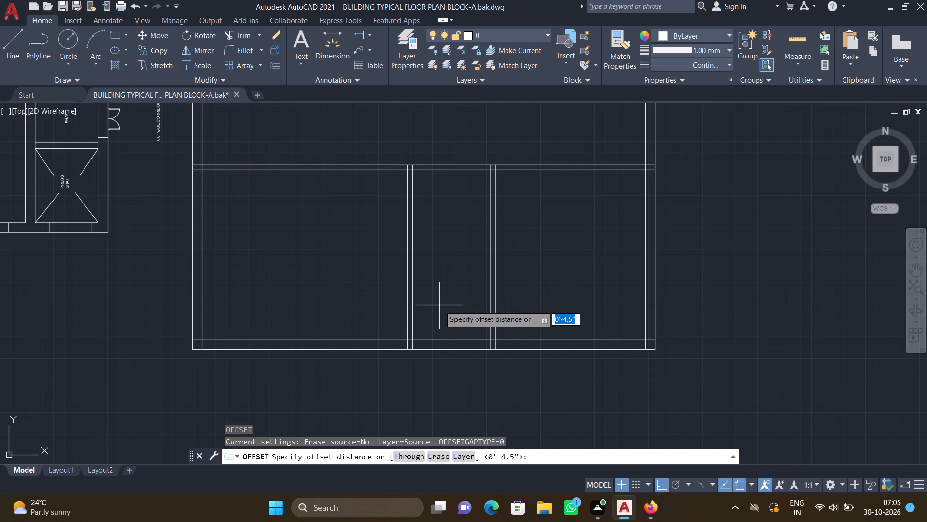
type("9'")
key("Return")
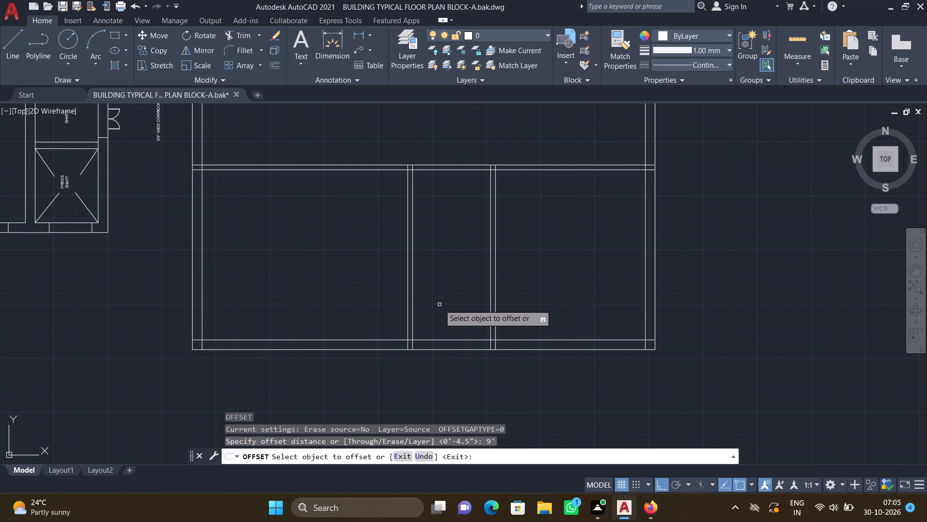
left_click(451, 338)
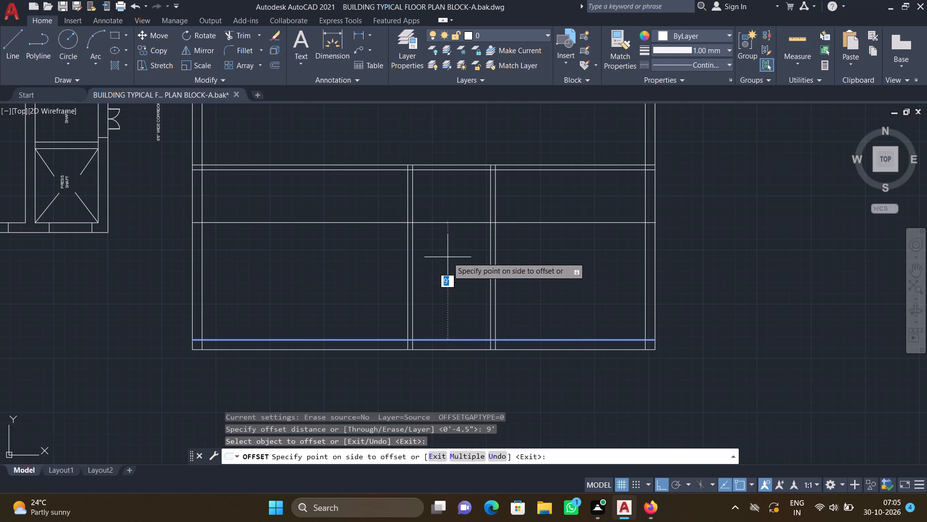
left_click(448, 257)
key("Return")
Trim the new horizontal line in the west and east rooms and outer walls, keeping only the part between the two vertical partitions.
type("tr")
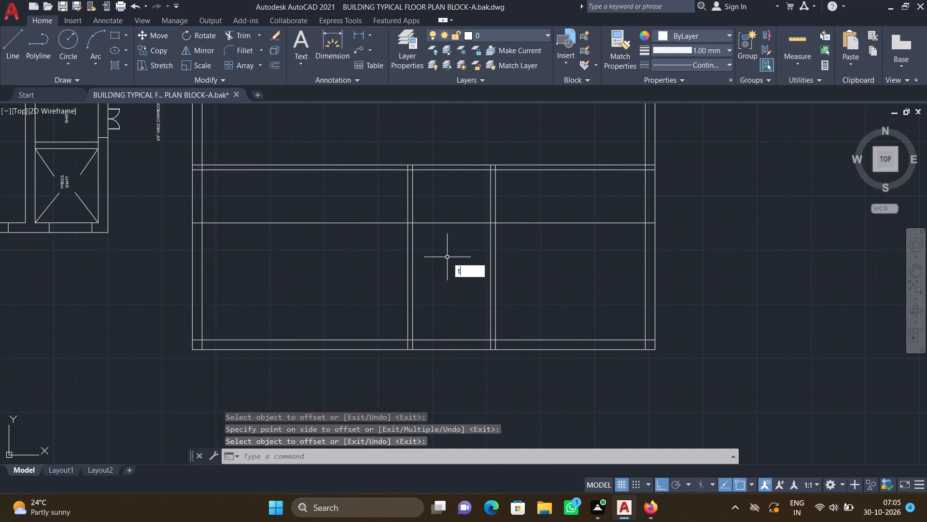
key("Return")
left_click_drag(269, 203, 278, 225)
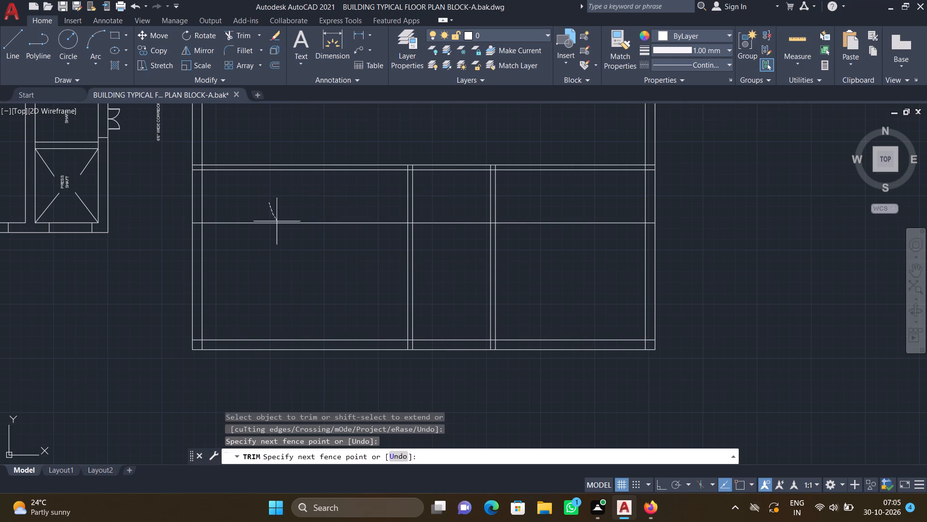
left_click_drag(278, 225, 285, 236)
scroll(196, 228, "up", 2)
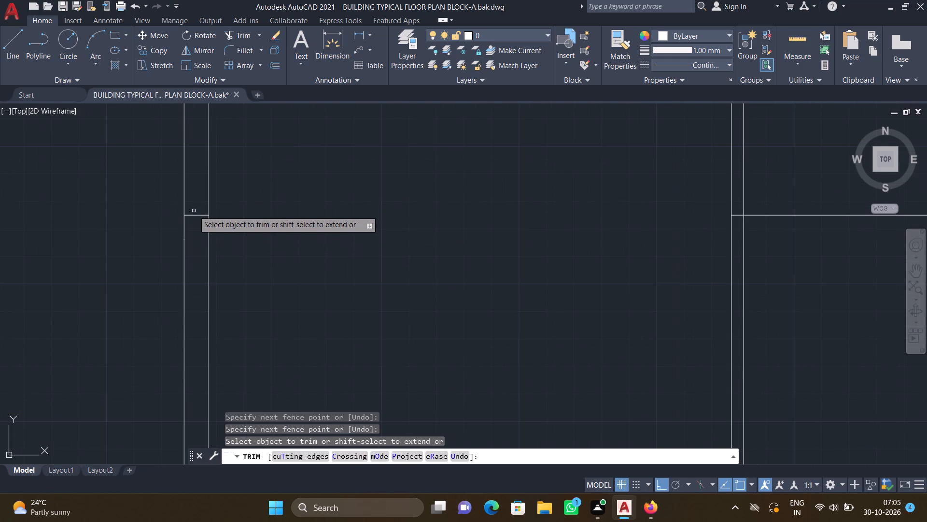
left_click_drag(193, 212, 193, 222)
scroll(194, 222, "down", 4)
middle_click_drag(369, 249, 312, 235)
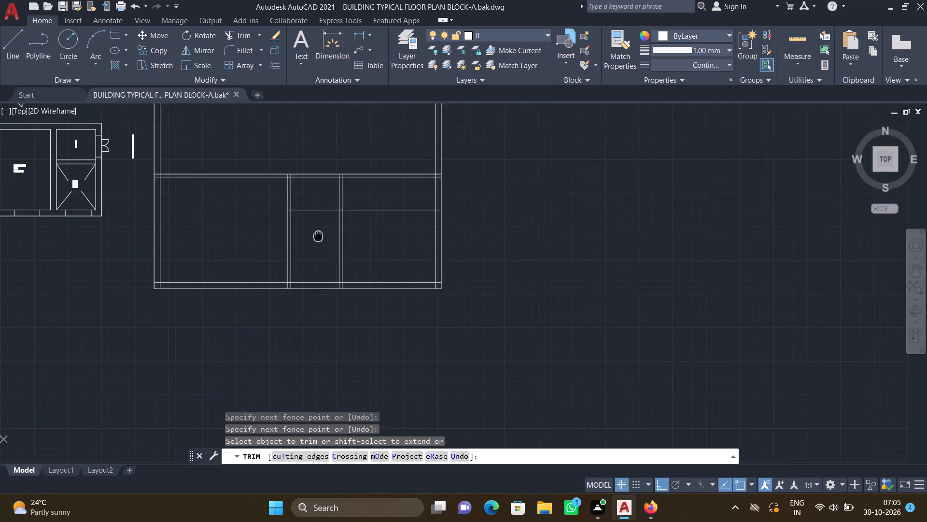
middle_click_drag(312, 235, 305, 237)
scroll(352, 208, "up", 2)
left_click_drag(349, 202, 373, 243)
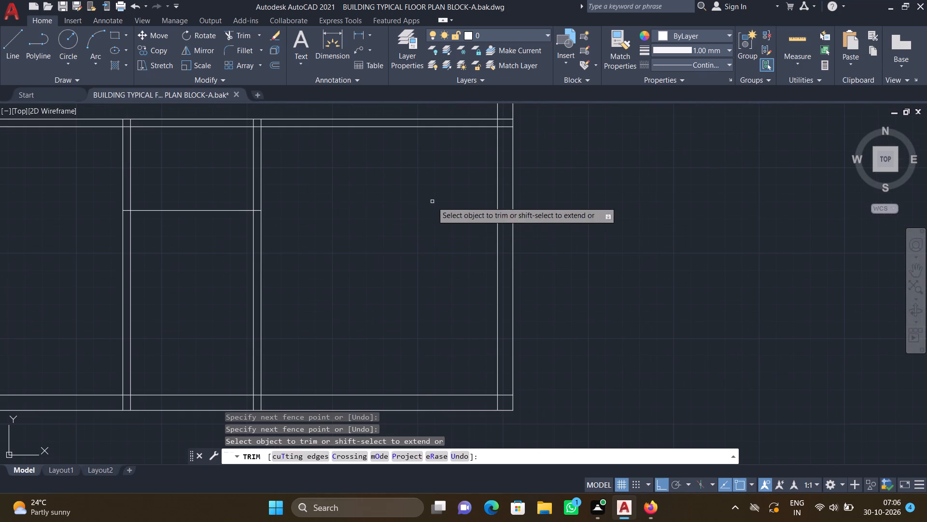
scroll(501, 212, "up", 3)
left_click_drag(501, 196, 506, 216)
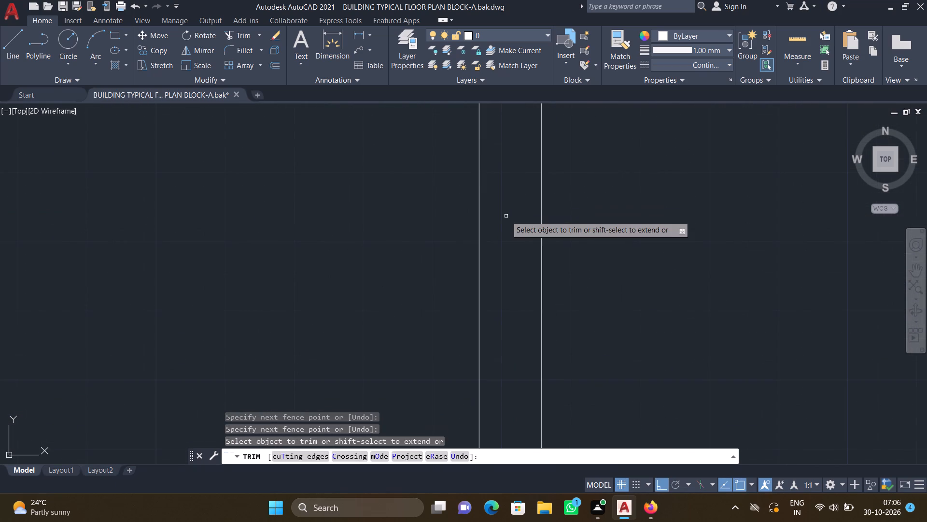
key("Return")
Offset the short horizontal line between the two vertical partitions 4.5" upward to form its wall thickness.
scroll(506, 216, "down", 4)
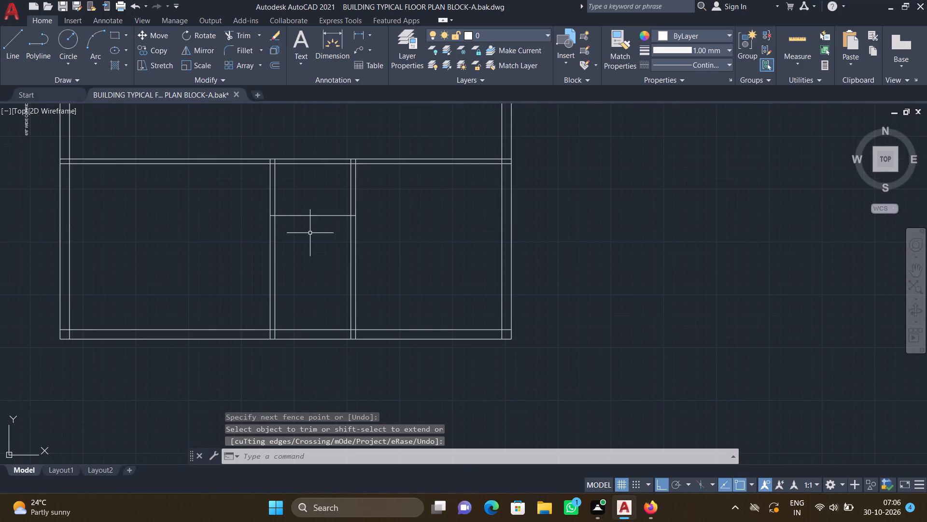
middle_click_drag(316, 232, 403, 209)
key("o")
key("Return")
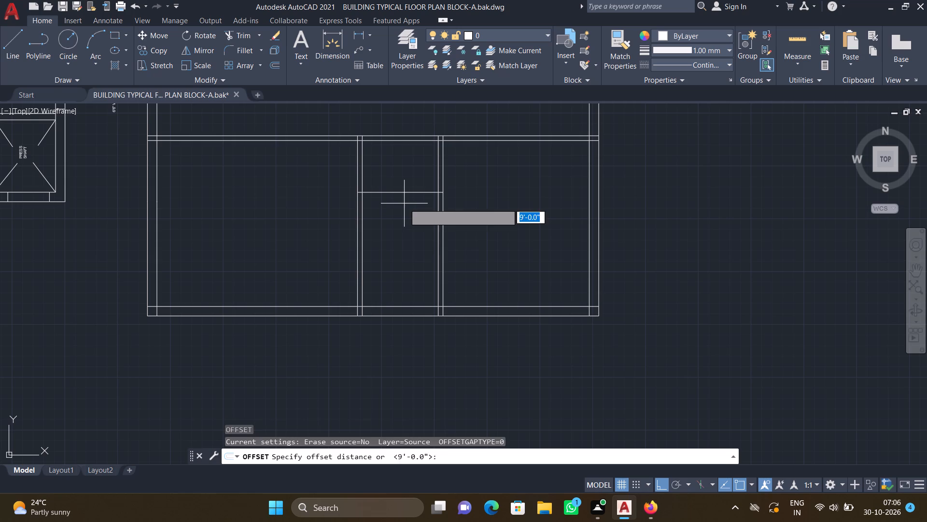
type("4.5\"")
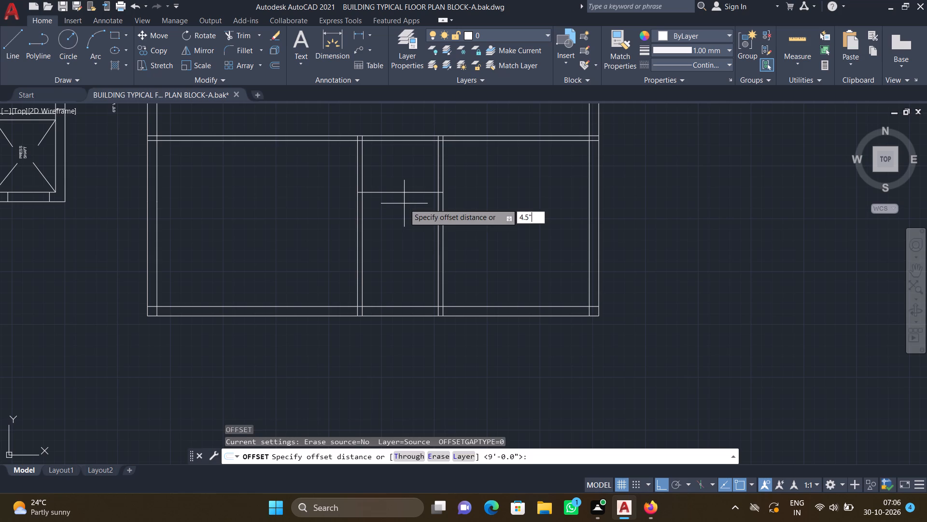
key("Return")
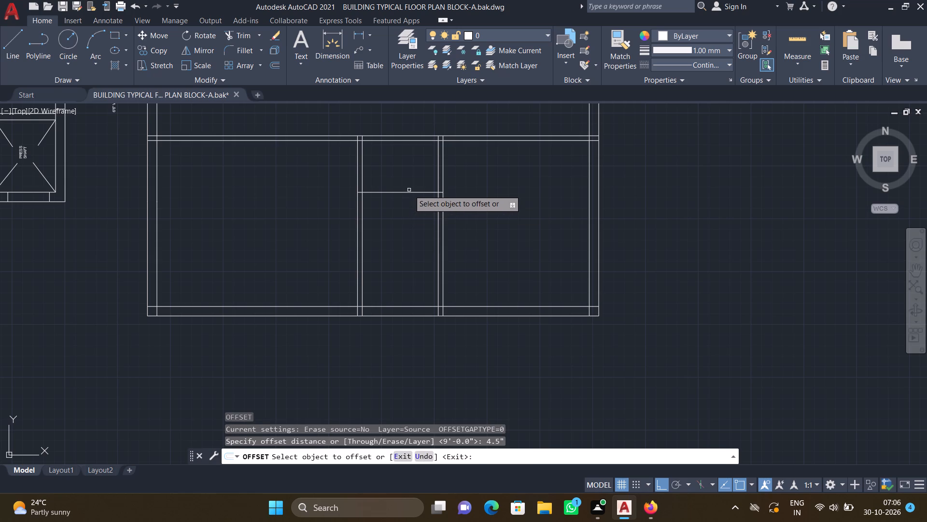
left_click(408, 193)
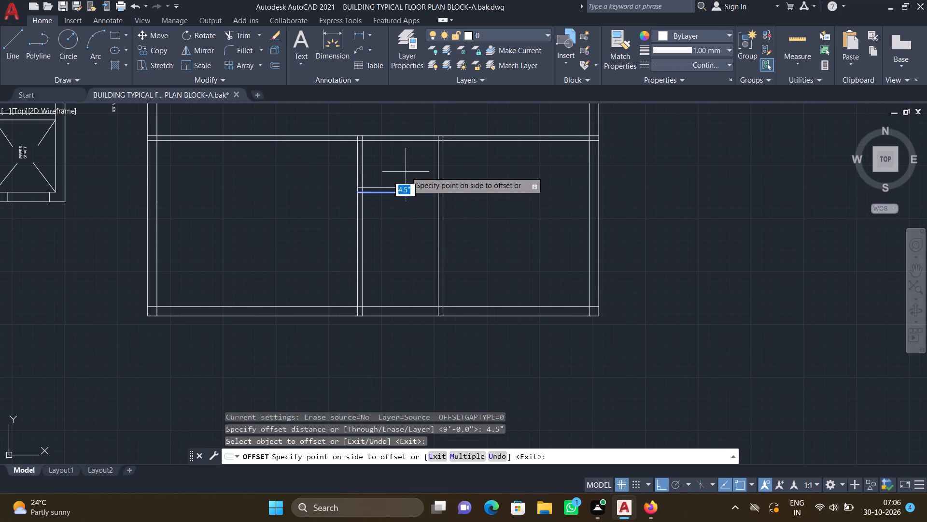
left_click(406, 171)
key("Return")
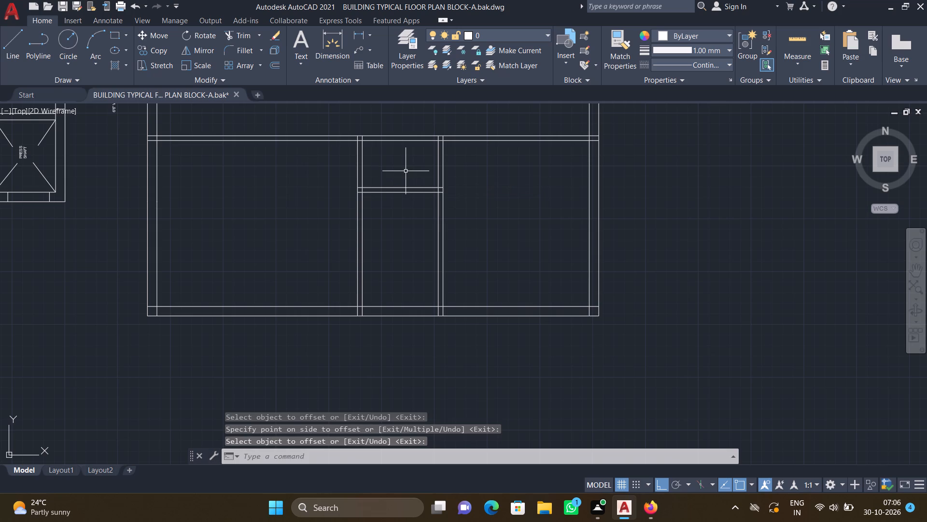
Offset the inner line of the bottom wall 4'9" upward across the lower rooms.
scroll(422, 177, "down", 1)
middle_click_drag(478, 219, 359, 216)
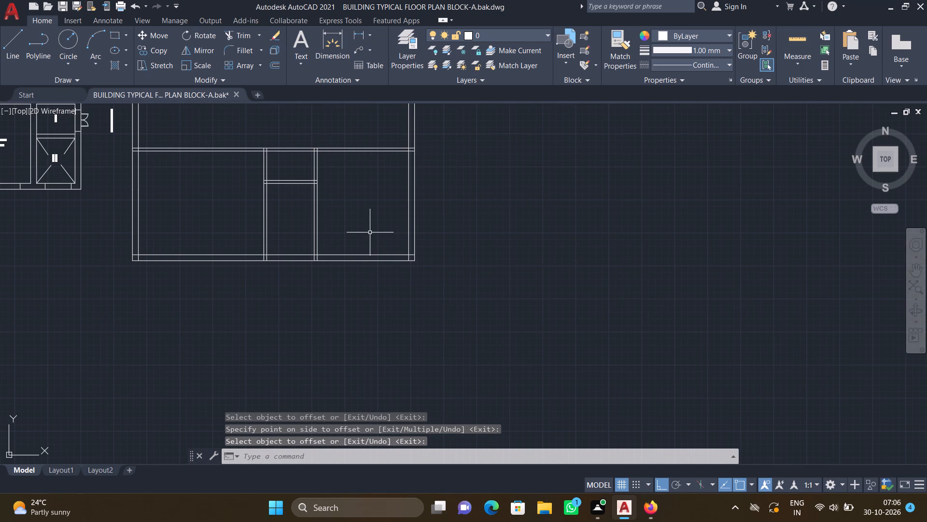
key("o")
key("Return")
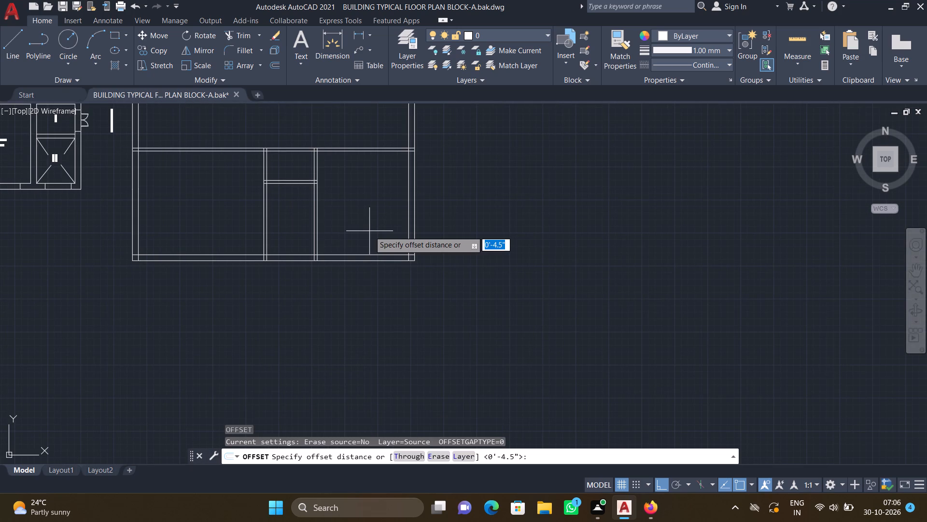
type("4'")
key("9")
key("shift+quotedbl")
key("Return")
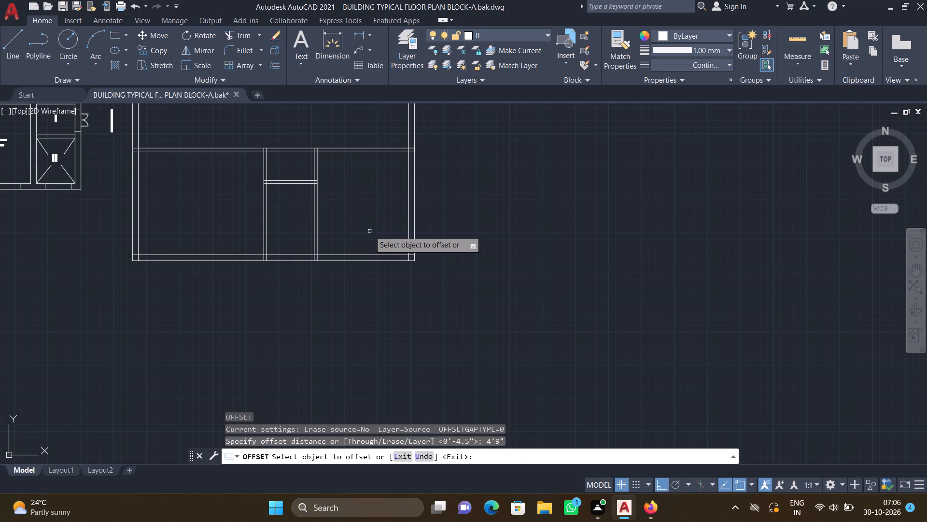
left_click(349, 254)
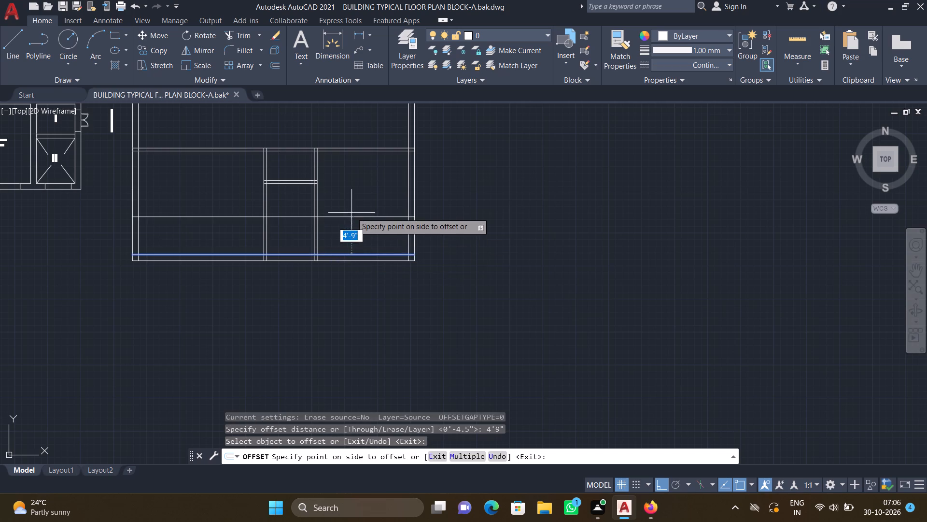
left_click(351, 212)
key("Return")
Trim the new horizontal line out of the west and middle lower rooms and their partitions, keeping it only across the east room.
type("tr")
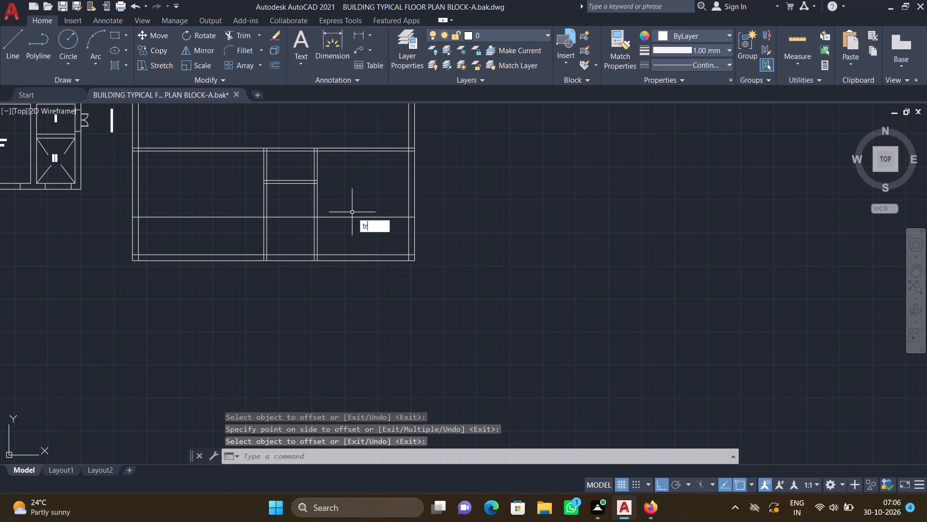
key("Return")
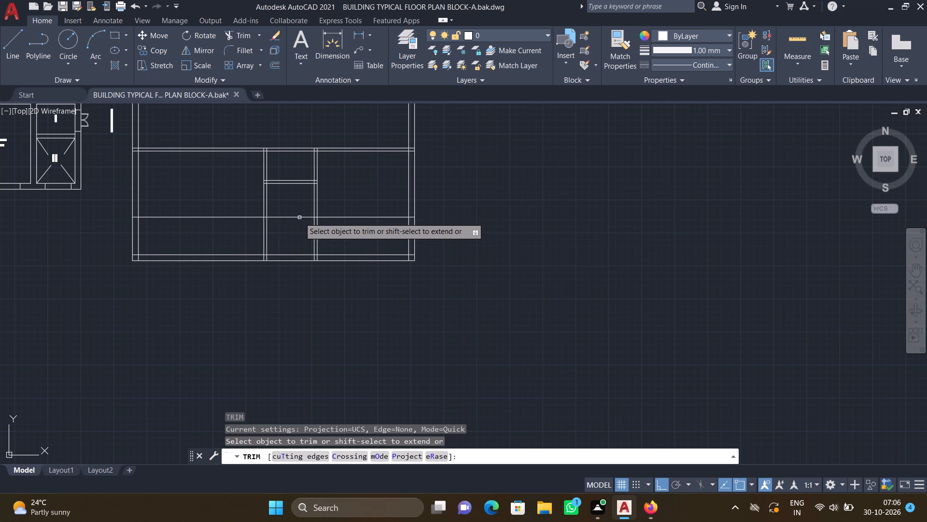
left_click_drag(294, 208, 296, 237)
scroll(233, 228, "up", 2)
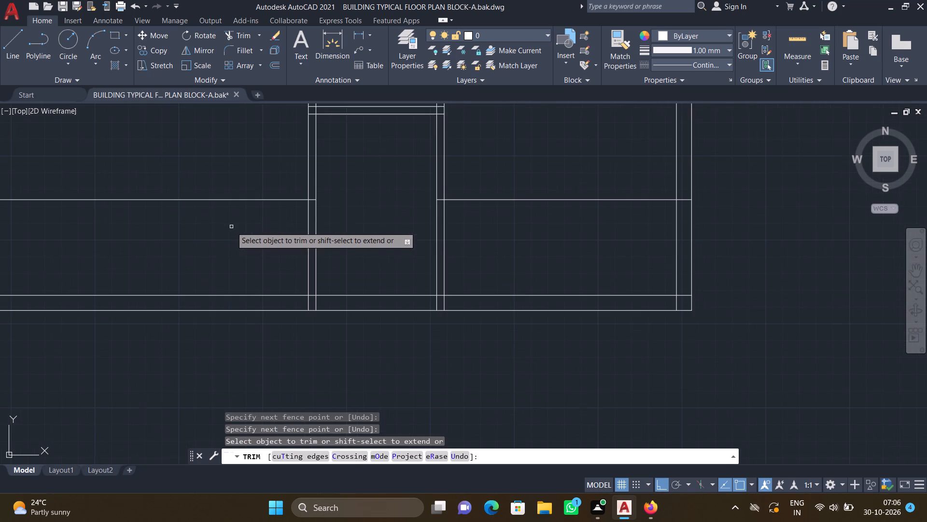
left_click_drag(211, 196, 216, 214)
scroll(216, 214, "down", 3)
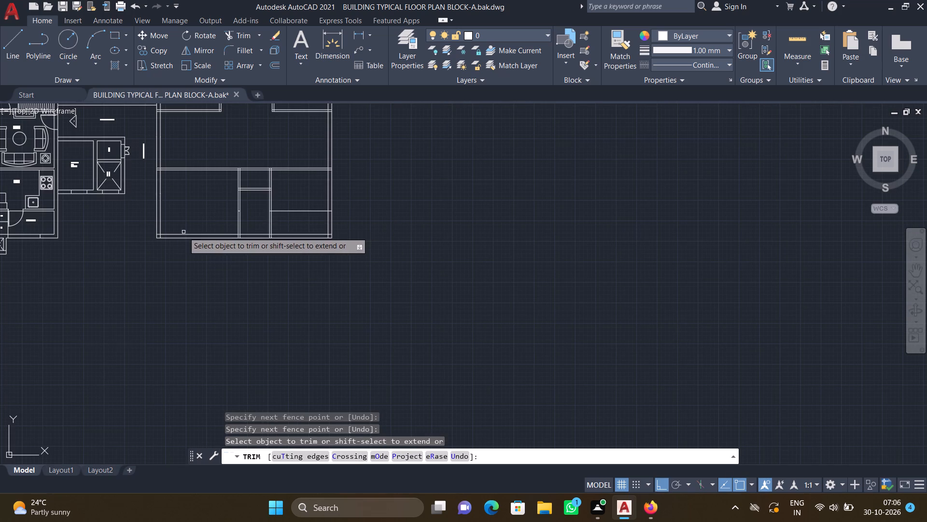
scroll(235, 216, "up", 3)
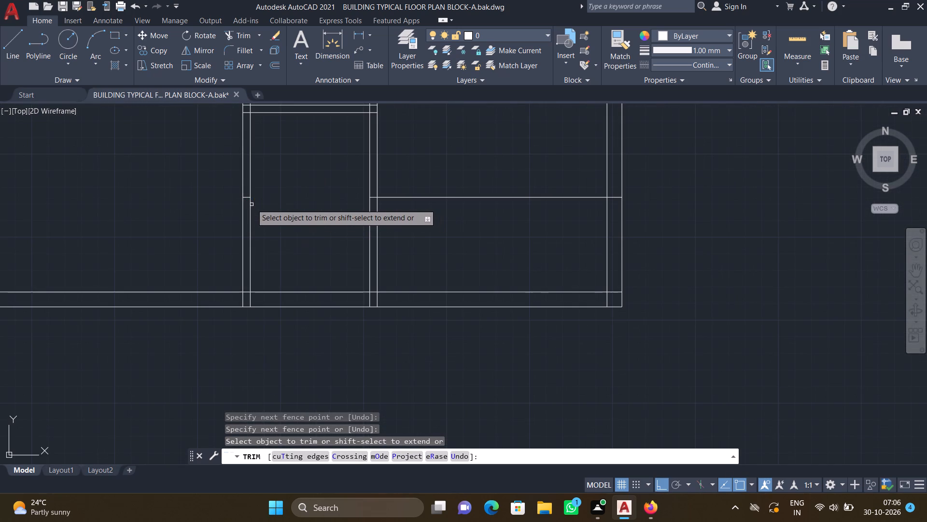
scroll(248, 201, "up", 1)
left_click(243, 194)
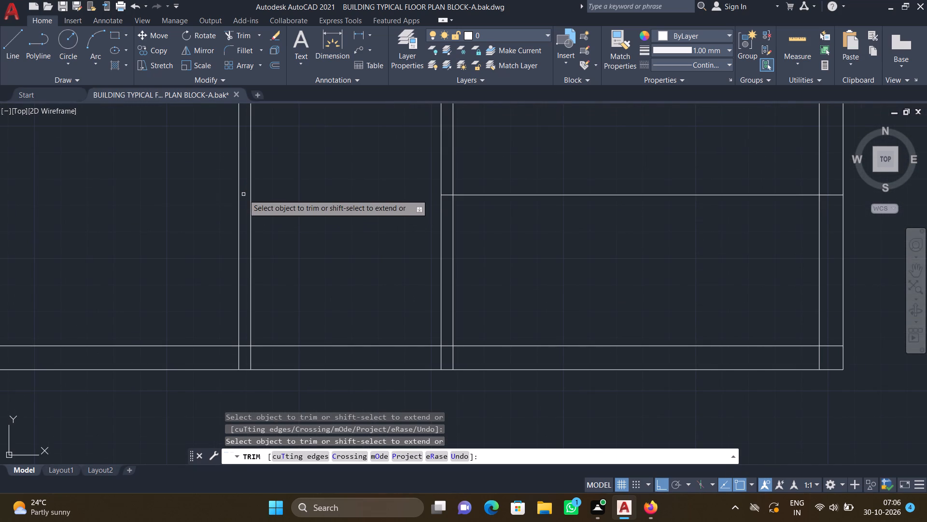
key("Return")
Offset the horizontal line in the lower east room 4.5" upward to form the partition's thickness.
scroll(285, 220, "down", 2)
middle_click_drag(412, 236, 396, 240)
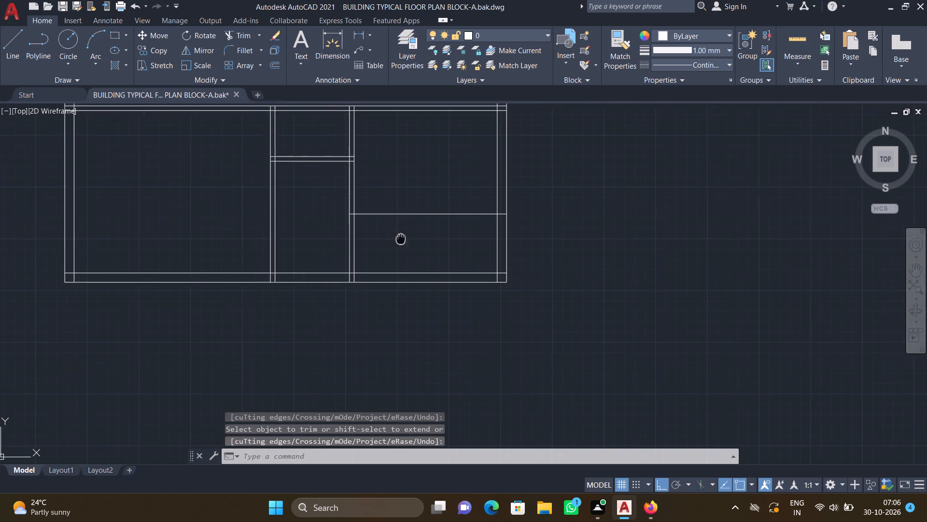
middle_click_drag(396, 240, 384, 247)
key("o")
key("Return")
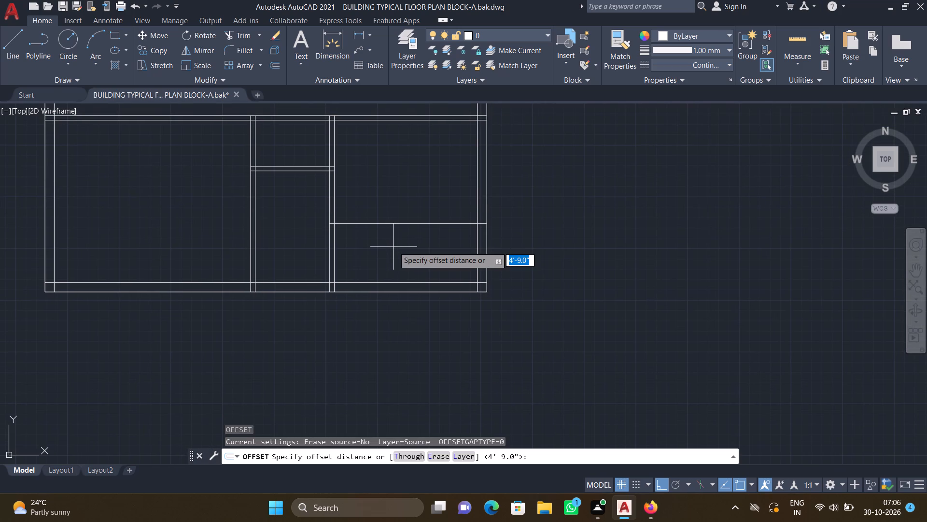
type("4.5")
key("shift+quotedbl")
key("Return")
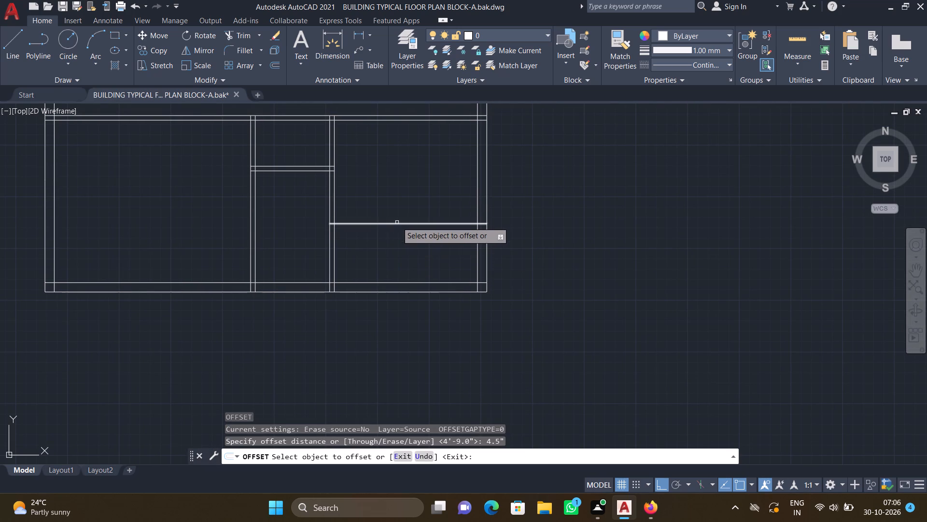
left_click(397, 222)
left_click(395, 191)
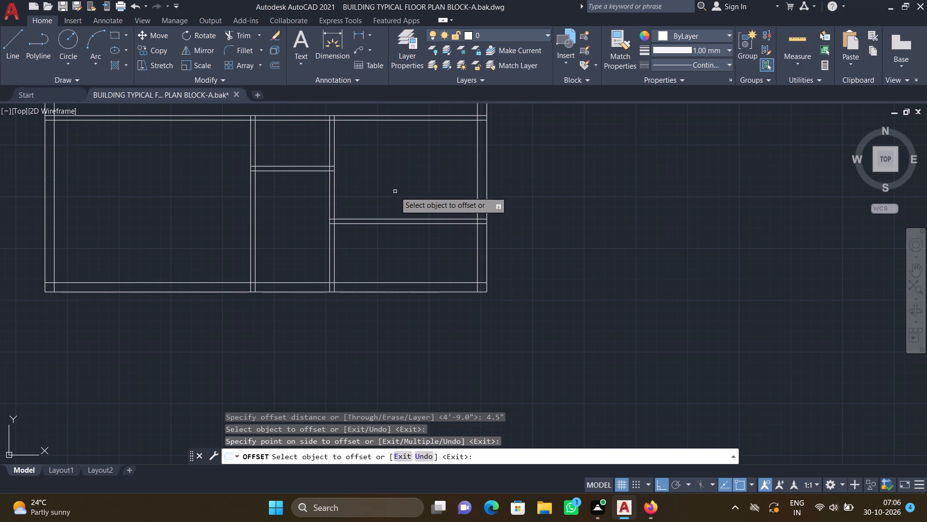
key("Return")
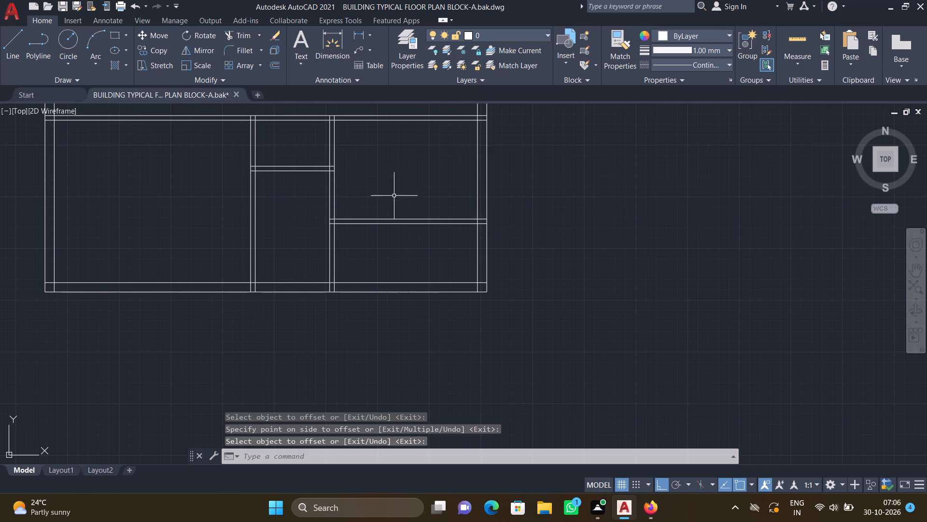
Trim both lines of the east outer wall between the upper and lower east rooms to open the central hall.
scroll(286, 264, "down", 3)
middle_click_drag(328, 213, 375, 202)
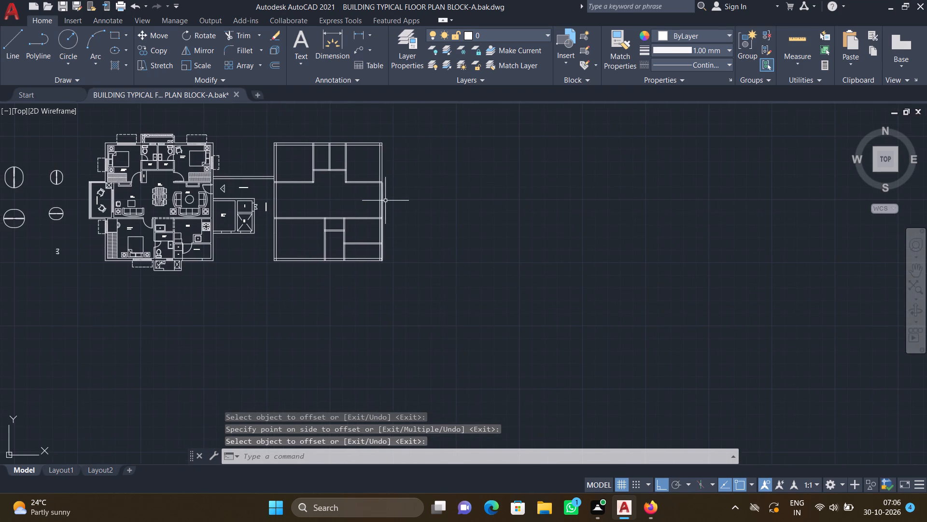
scroll(388, 201, "up", 3)
type("tr")
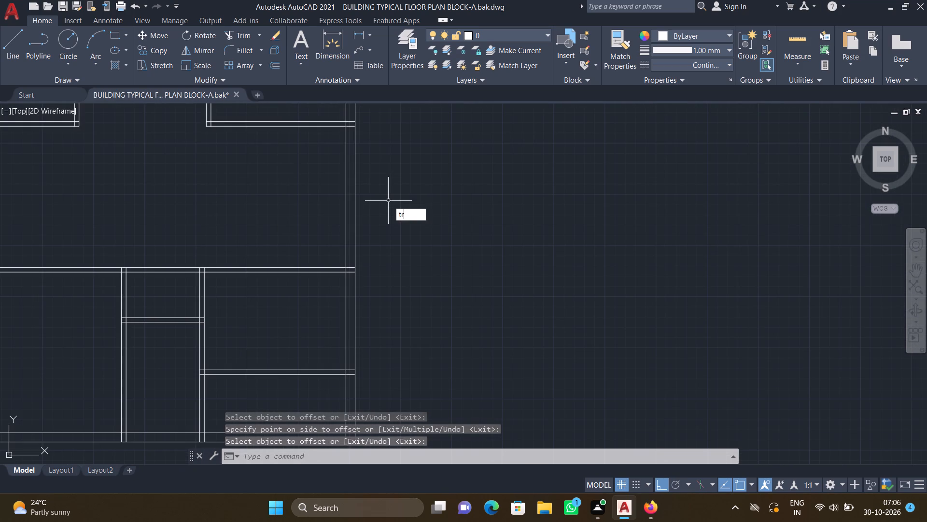
key("Return")
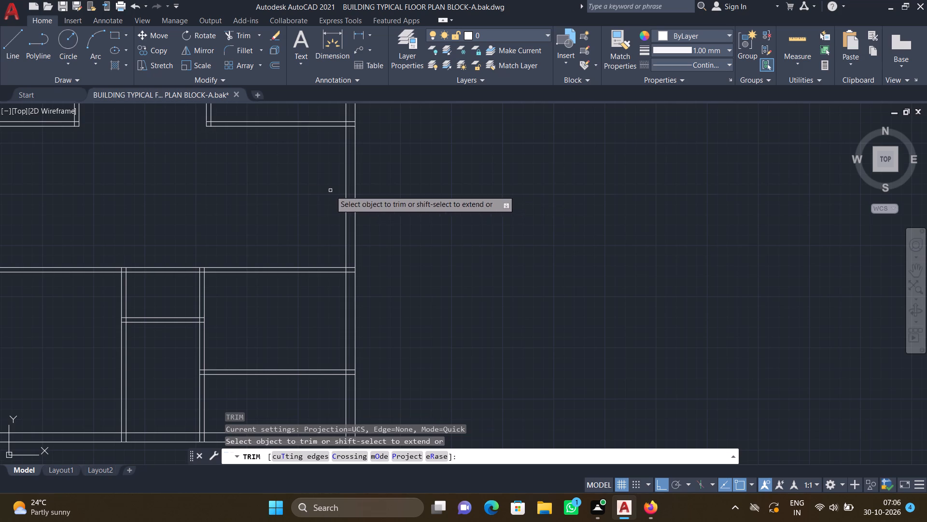
left_click_drag(311, 190, 387, 202)
key("Return")
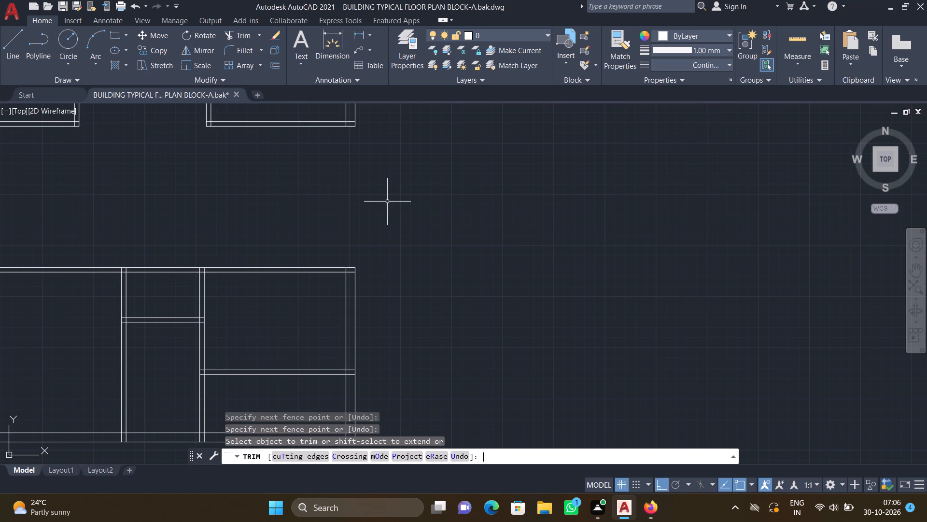
Draw a vertical line across the hall's east opening, set slightly inside the outer wall, from the upper room's wall to the lower room's wall.
key("l")
key("Return")
middle_click_drag(328, 222, 328, 221)
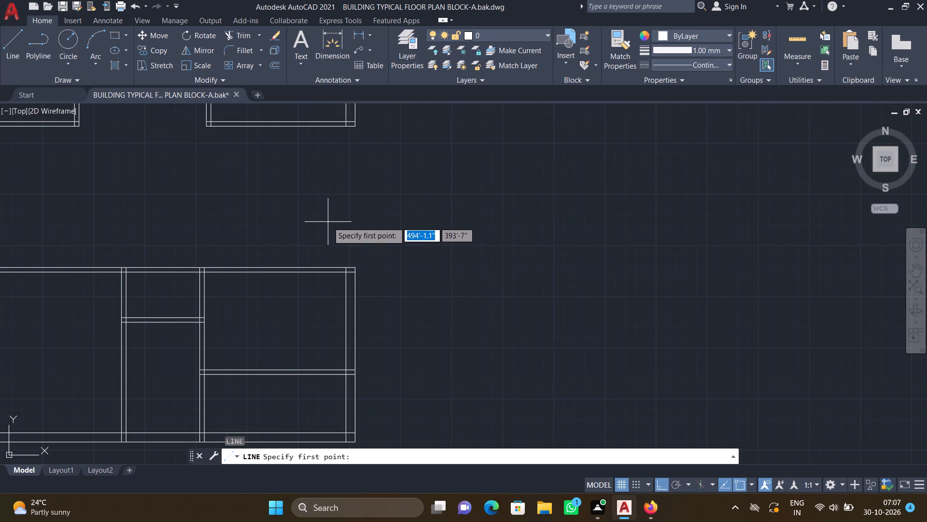
middle_click_drag(328, 221, 386, 218)
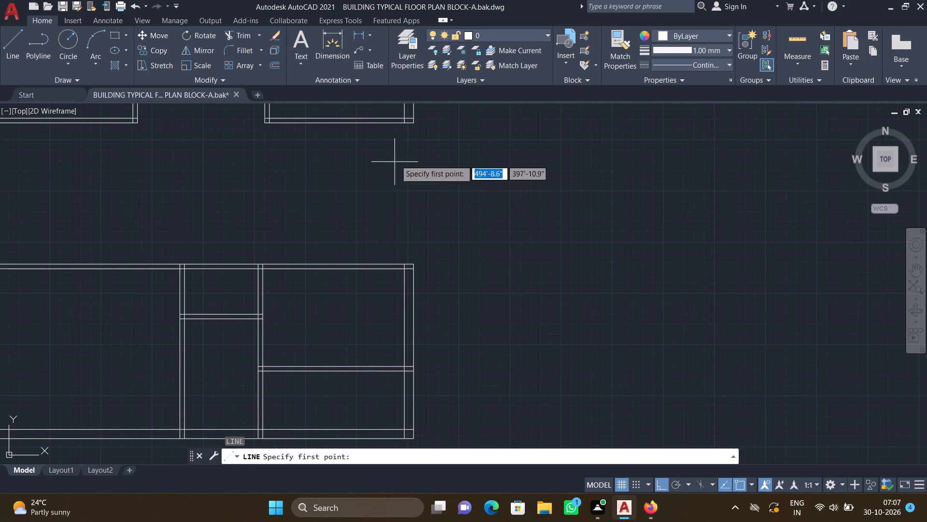
scroll(401, 137, "up", 2)
scroll(391, 126, "down", 2)
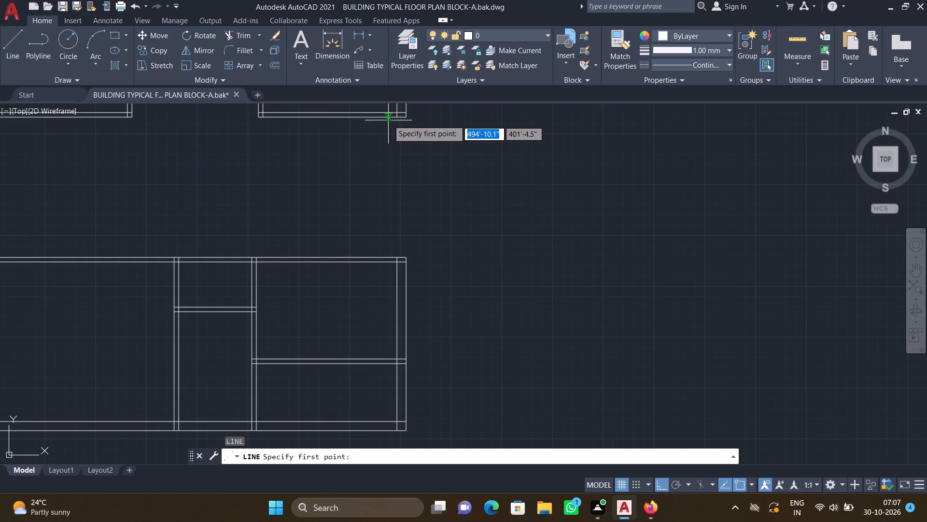
scroll(389, 118, "up", 1)
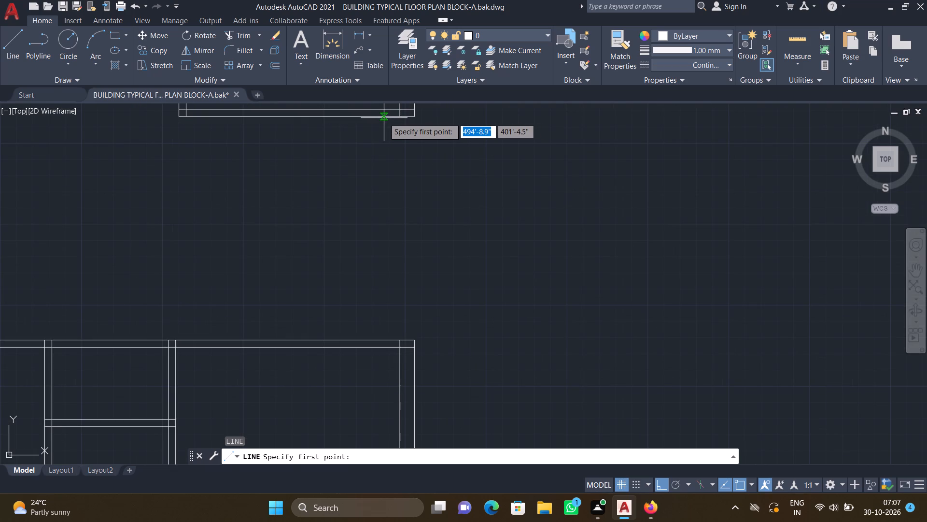
left_click_drag(380, 117, 382, 125)
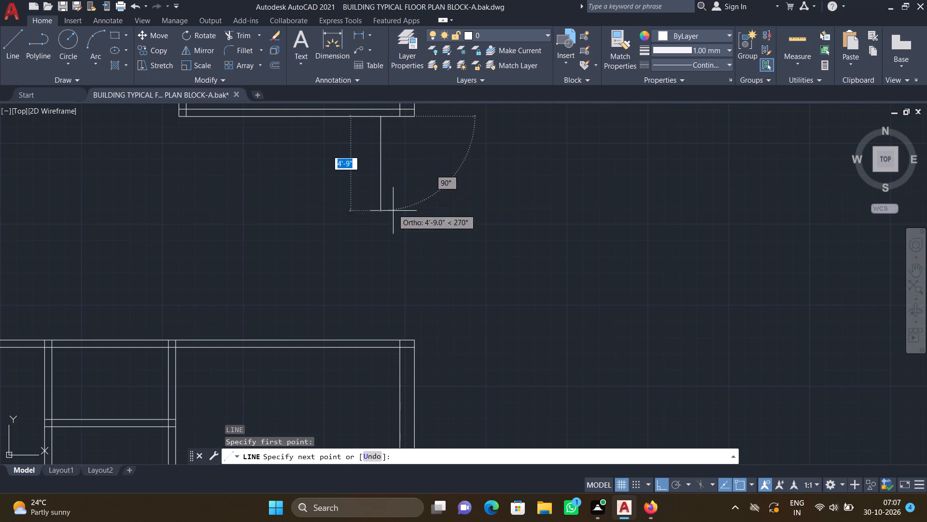
middle_click_drag(375, 257, 380, 230)
scroll(383, 301, "up", 2)
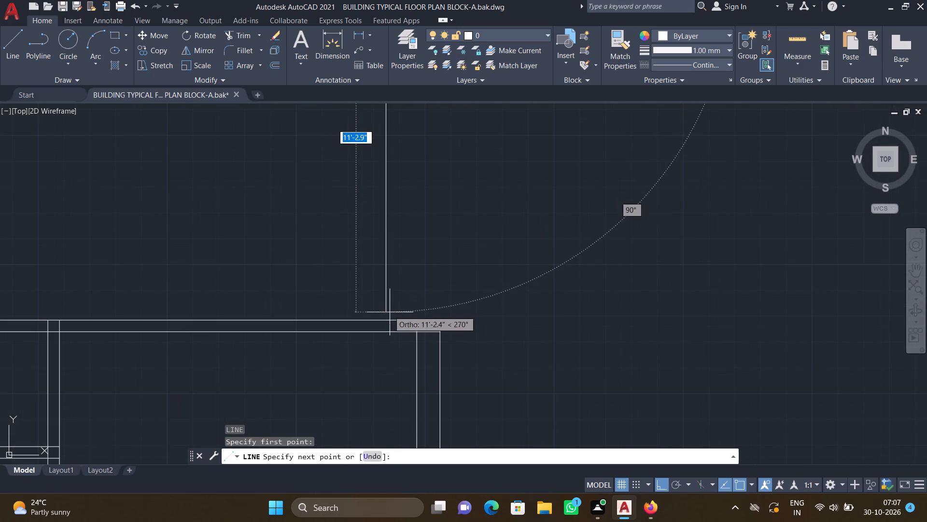
left_click(386, 319)
key("Return")
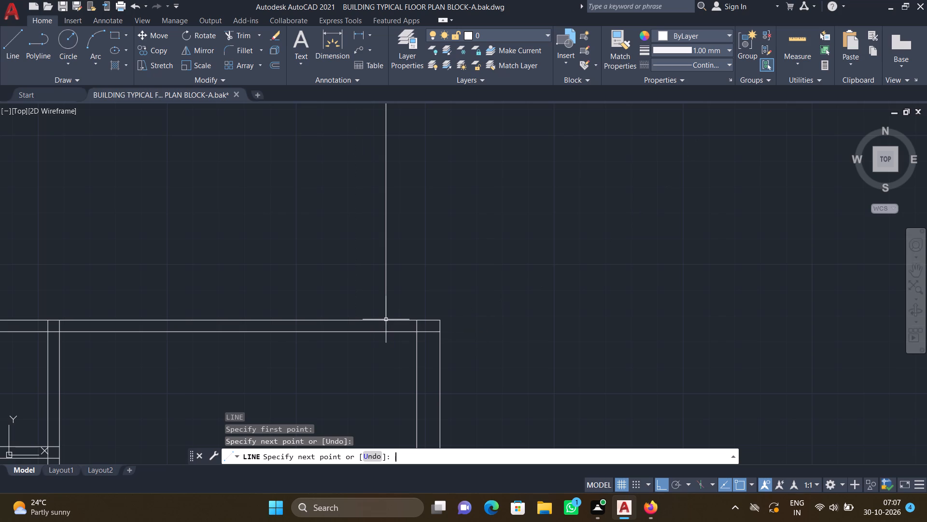
Offset the vertical line across the hall's east opening 9" inward to the west to form the wall thickness.
scroll(384, 319, "down", 4)
scroll(374, 276, "up", 2)
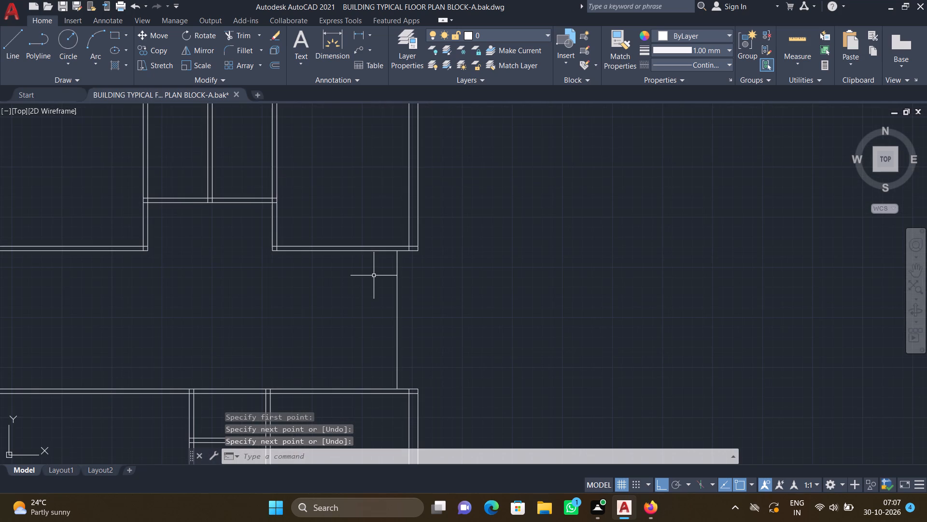
key("o")
key("Return")
key("9")
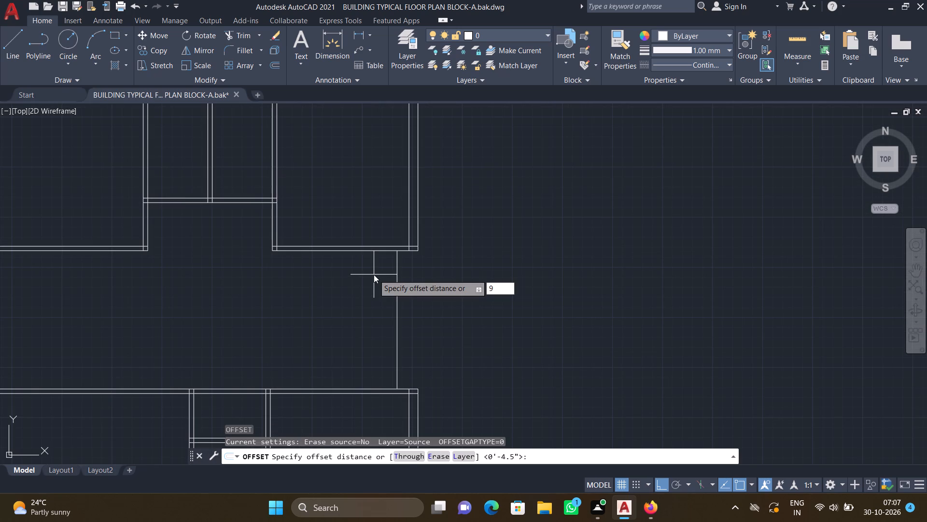
key("shift+quotedbl")
key("Return")
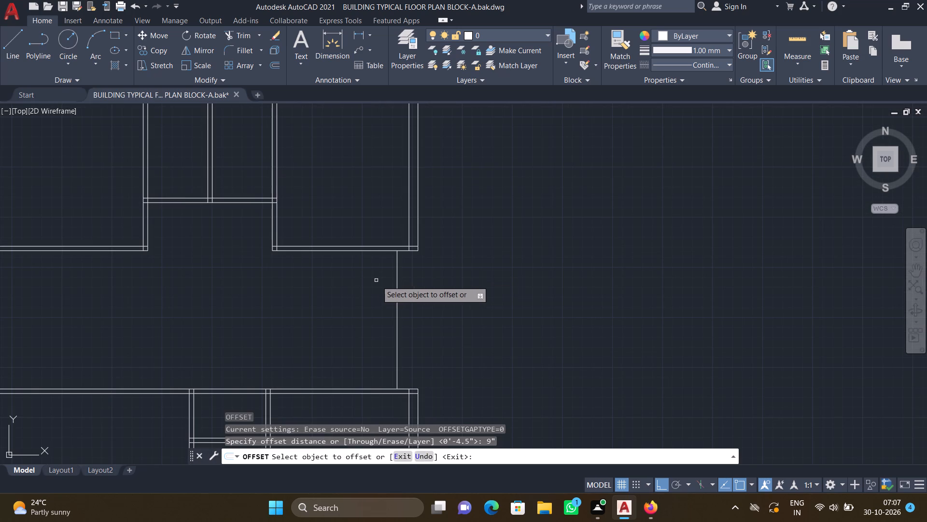
left_click(397, 307)
left_click(341, 306)
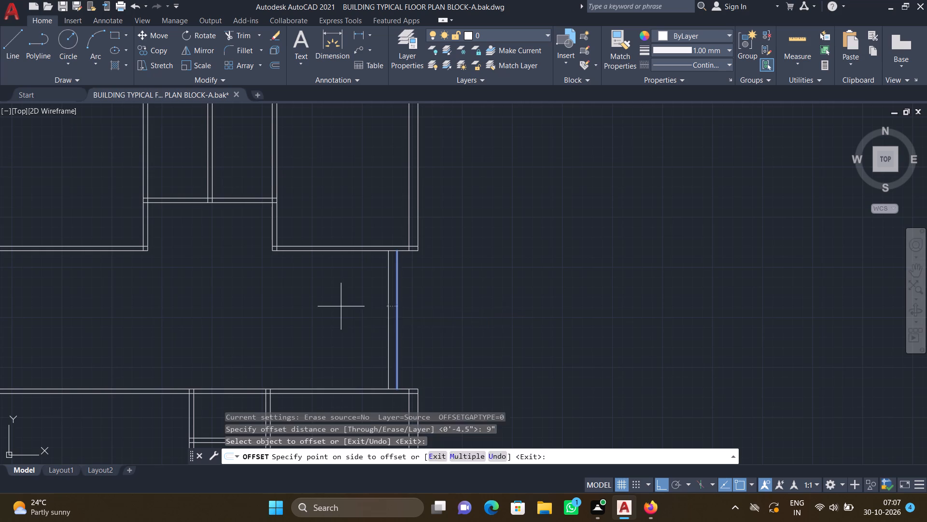
key("Return")
Offset the outer line of the hall's recessed east wall 6'8" outward to the east.
middle_click_drag(475, 310, 391, 271)
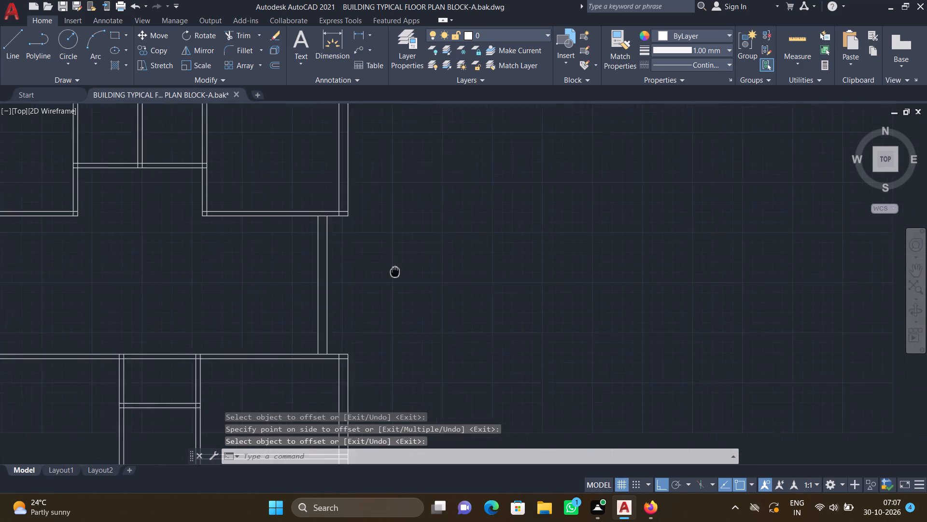
middle_click_drag(391, 271, 387, 270)
key("o")
key("Return")
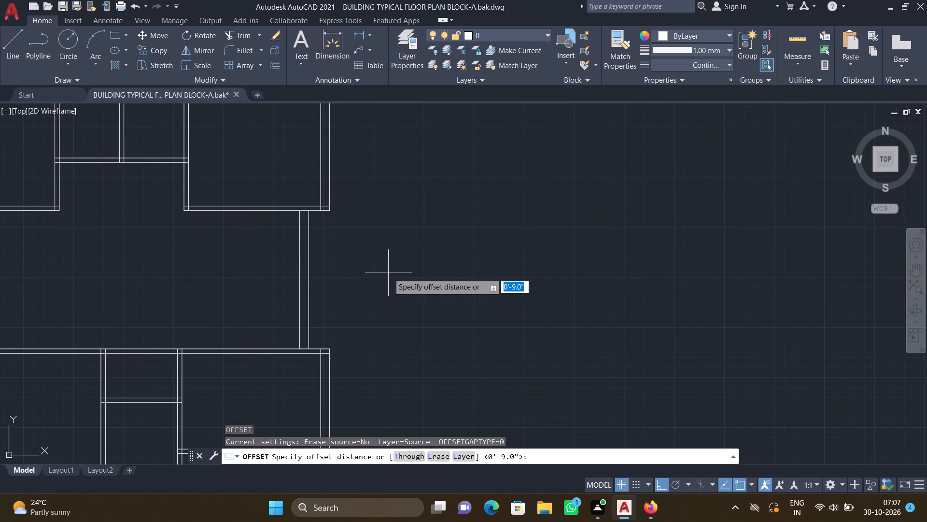
type("6'")
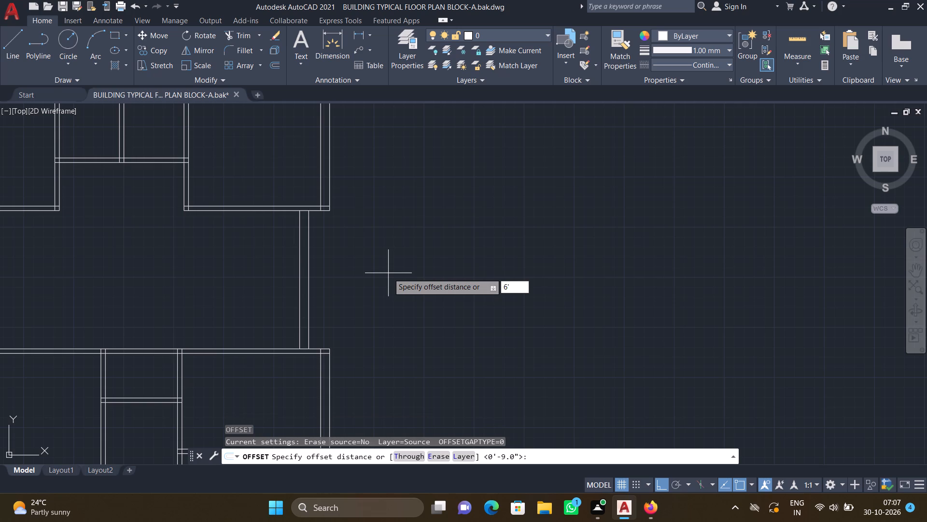
key("8")
key("shift+quotedbl")
key("Return")
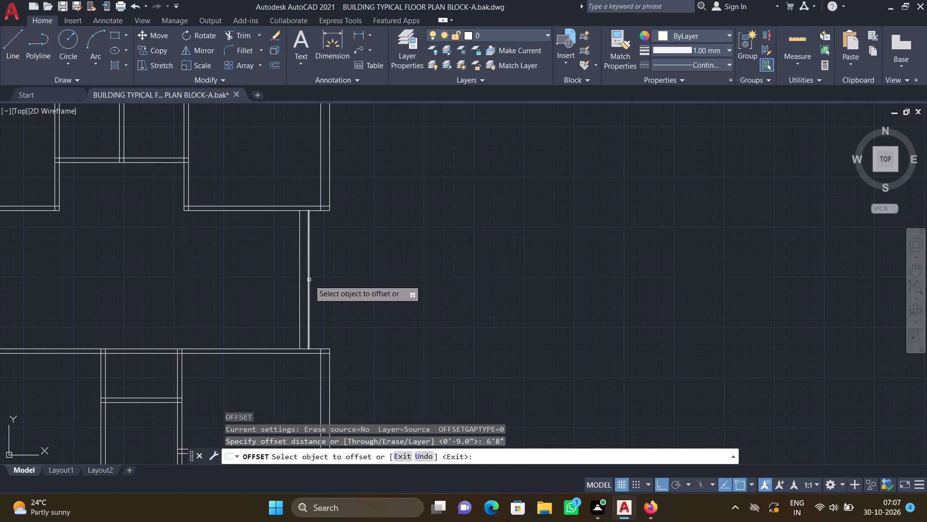
left_click(309, 280)
left_click(407, 277)
key("Return")
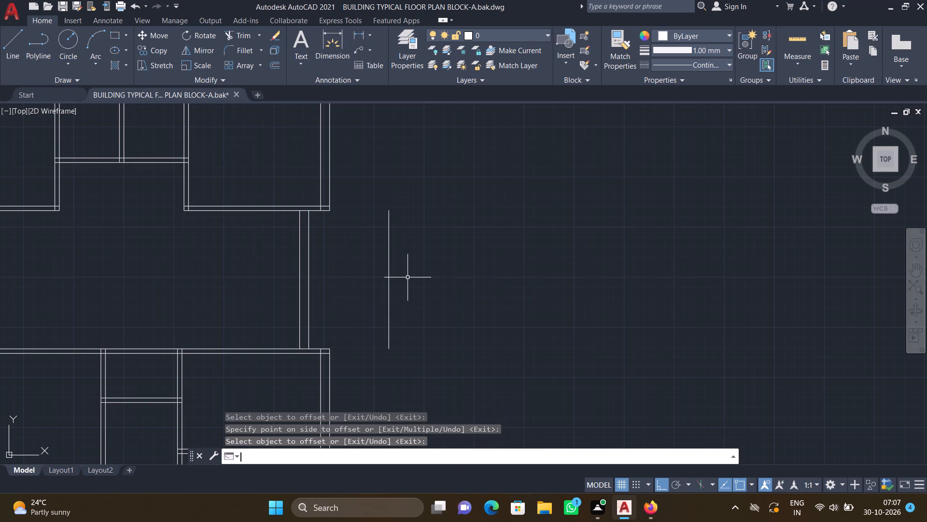
Offset the detached vertical line east of the hall 9" further east to form its wall thickness.
key("o")
key("Return")
key("9")
key("shift+quotedbl")
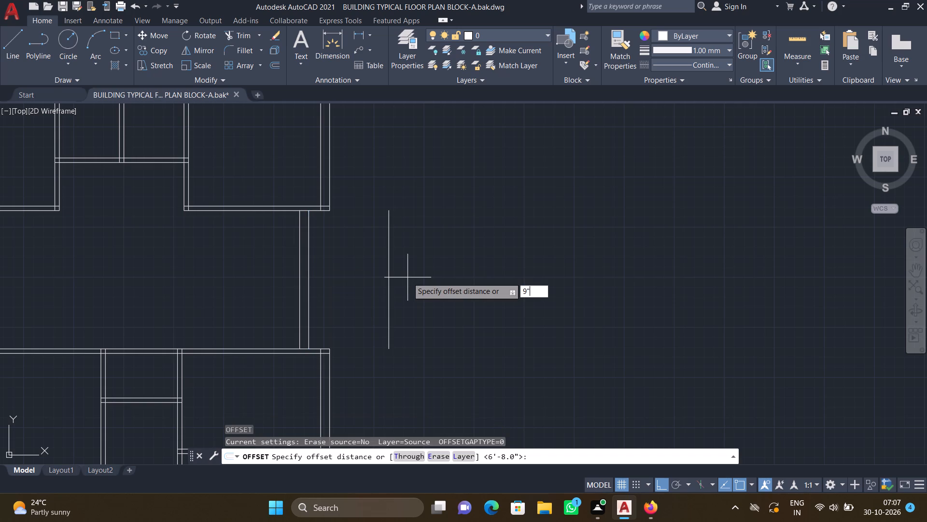
key("Return")
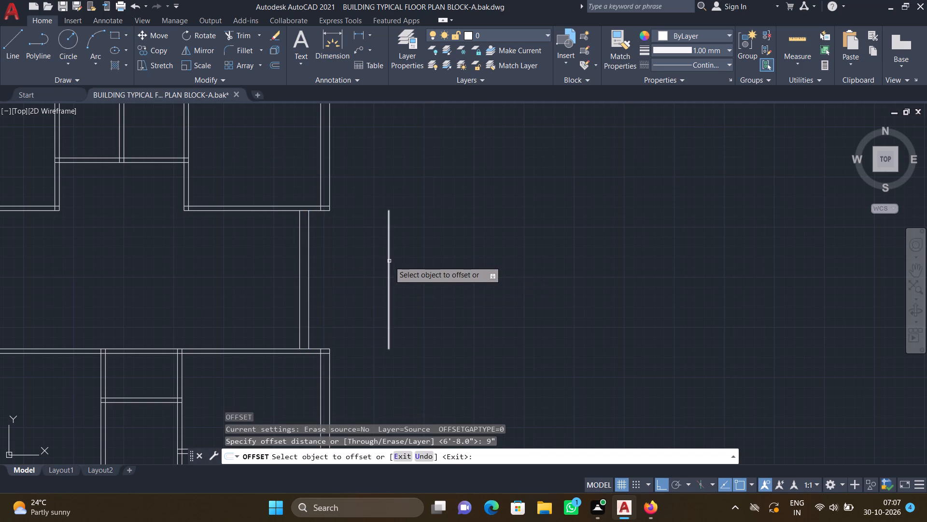
left_click(389, 261)
left_click(414, 264)
key("Return")
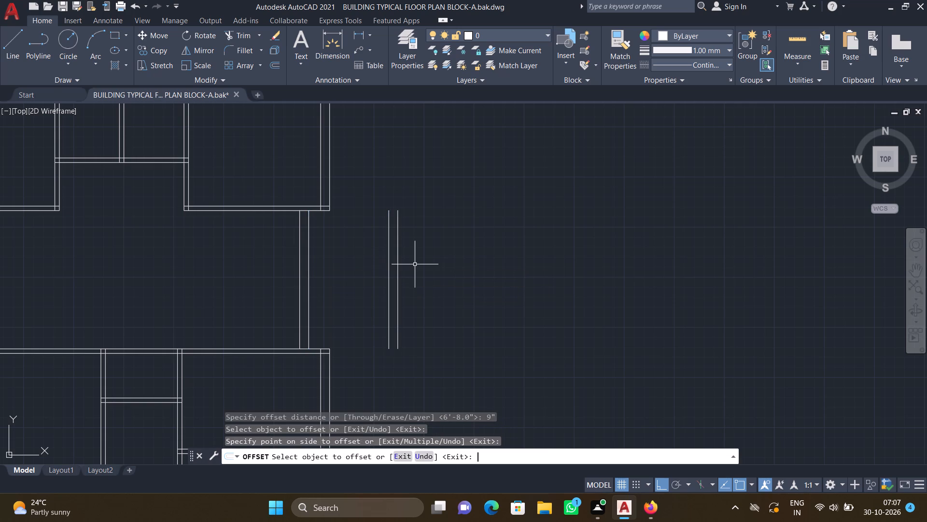
Draw the projection's outer north line, about 5'8" long, from the upper room's outer wall east to the outermost vertical line.
key("l")
key("Return")
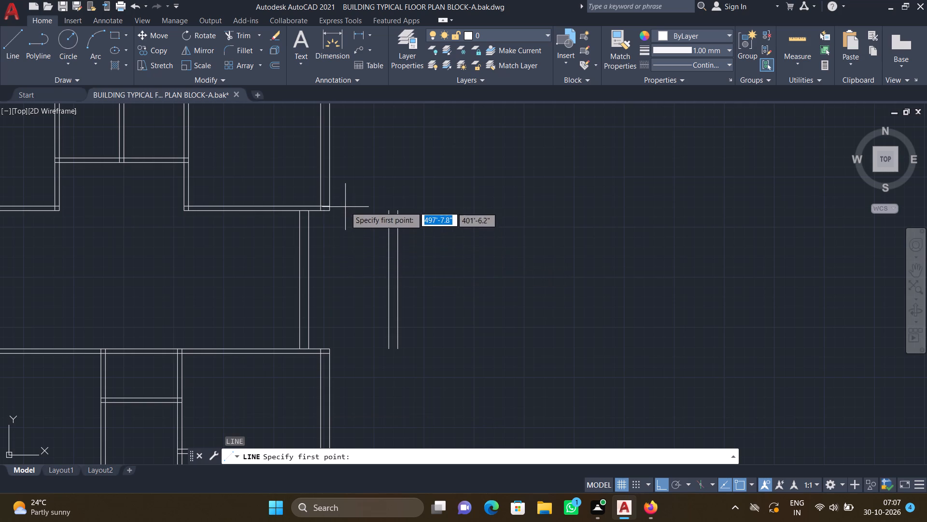
scroll(344, 205, "up", 2)
left_click_drag(304, 210, 311, 211)
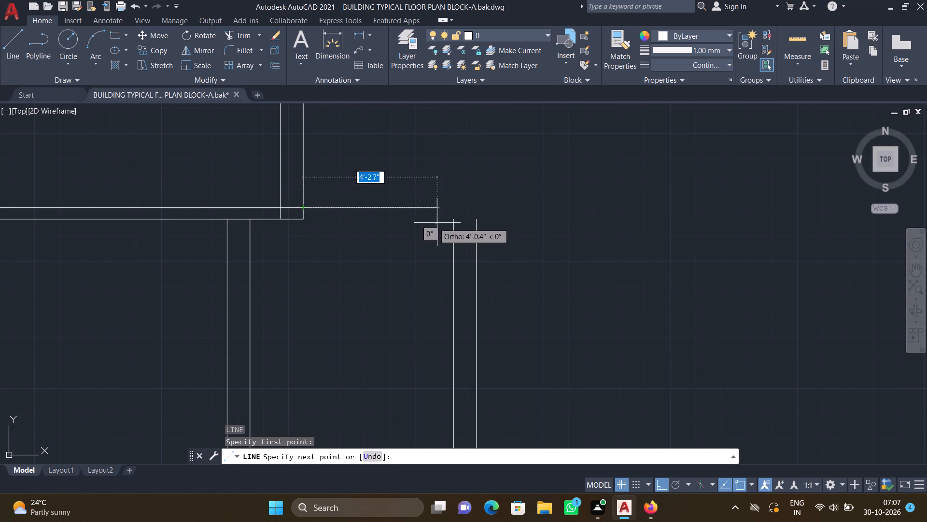
scroll(474, 220, "up", 2)
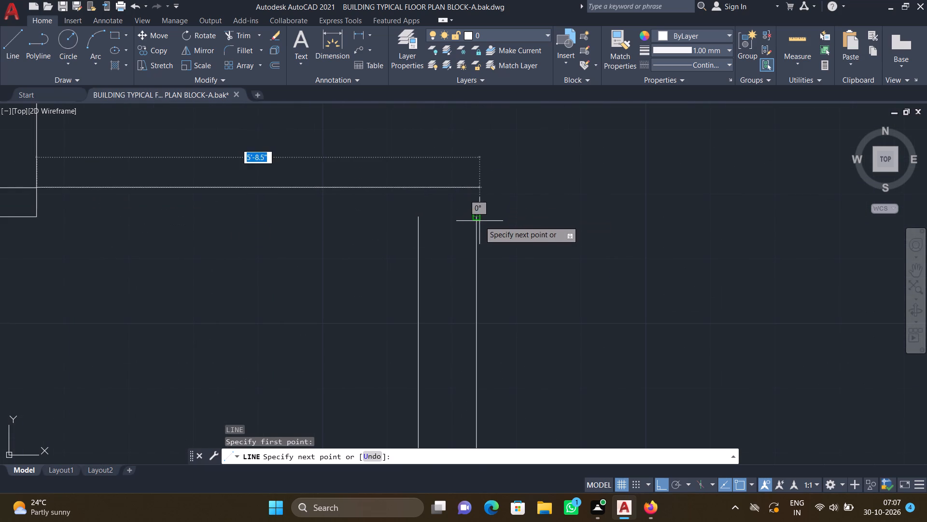
left_click(476, 187)
key("Return")
Draw the projection's outer south line, about 5'8" long, from the lower room's outer wall east to below the outermost vertical line.
scroll(477, 186, "down", 2)
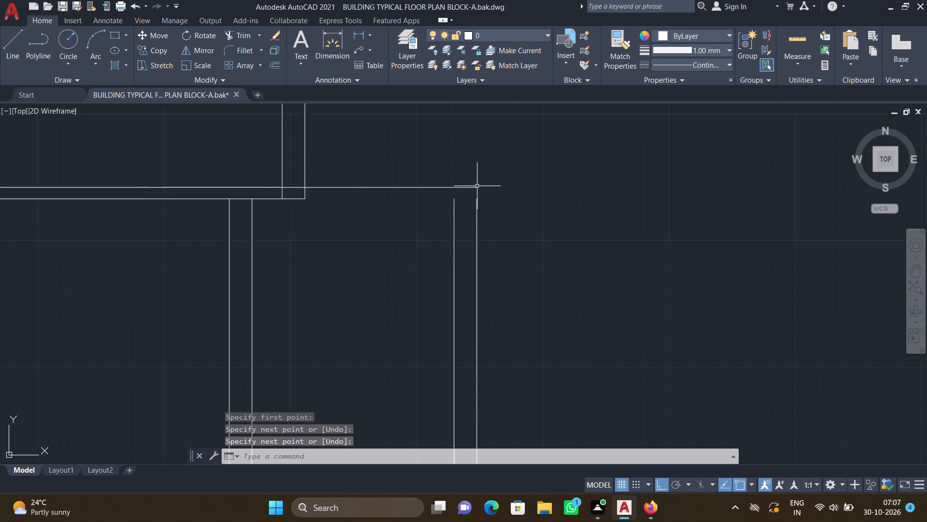
scroll(477, 187, "down", 2)
middle_click_drag(440, 276, 434, 207)
scroll(414, 279, "up", 3)
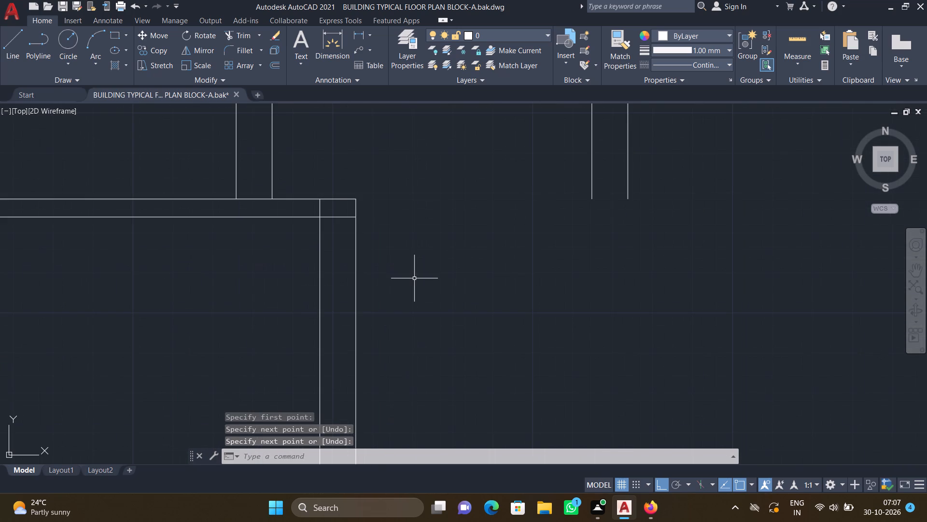
key("l")
key("Return")
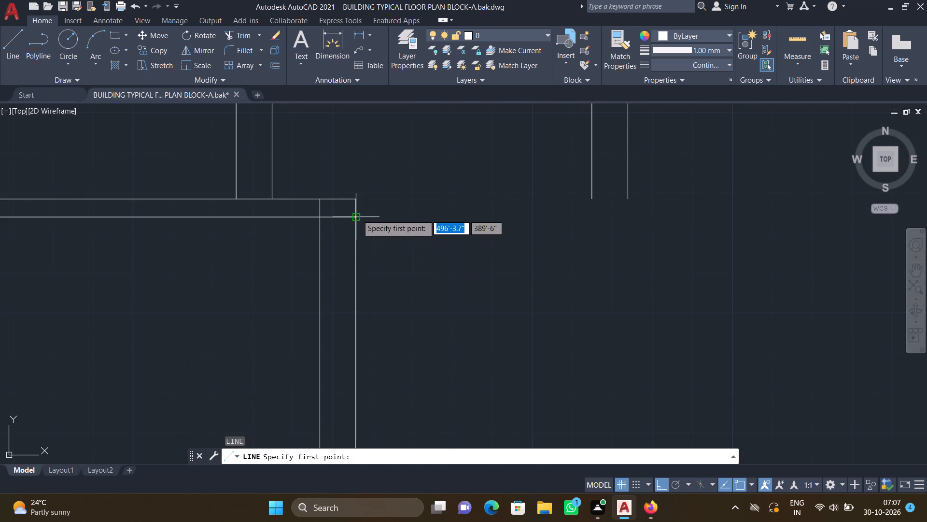
left_click_drag(357, 215, 366, 220)
scroll(621, 205, "up", 2)
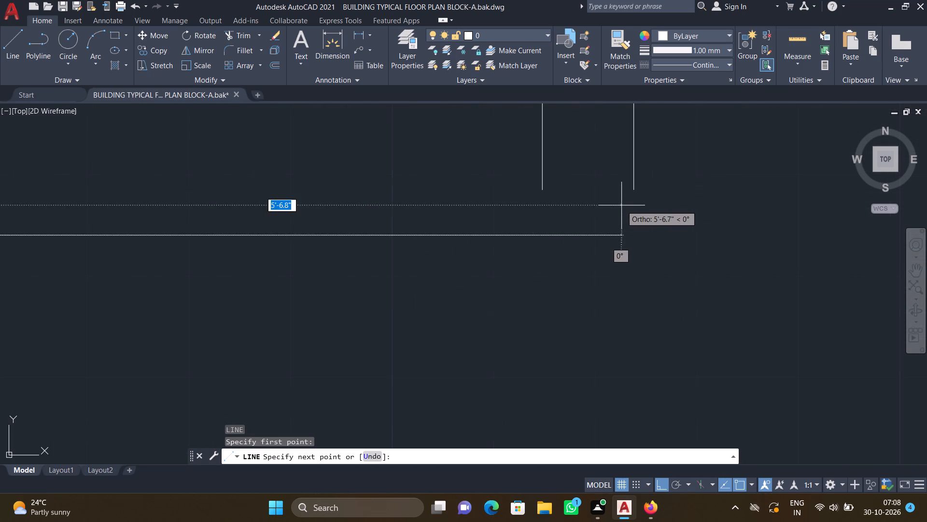
left_click(633, 234)
key("Return")
Extend both vertical lines of the projection's east wall to the outer north and south lines.
scroll(640, 217, "down", 3)
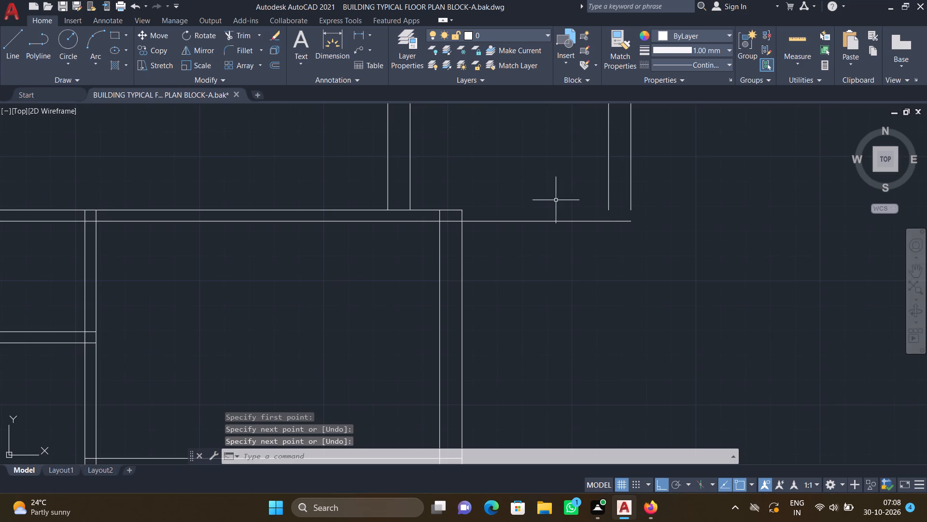
middle_click_drag(533, 214, 541, 275)
scroll(548, 249, "down", 1)
middle_click_drag(558, 186, 521, 303)
scroll(523, 291, "down", 1)
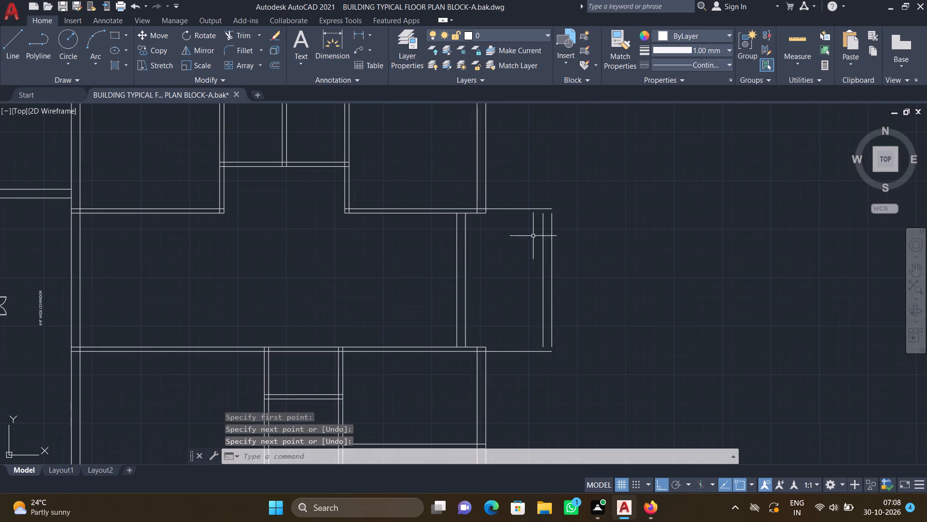
scroll(547, 213, "up", 3)
type("ex")
key("Return")
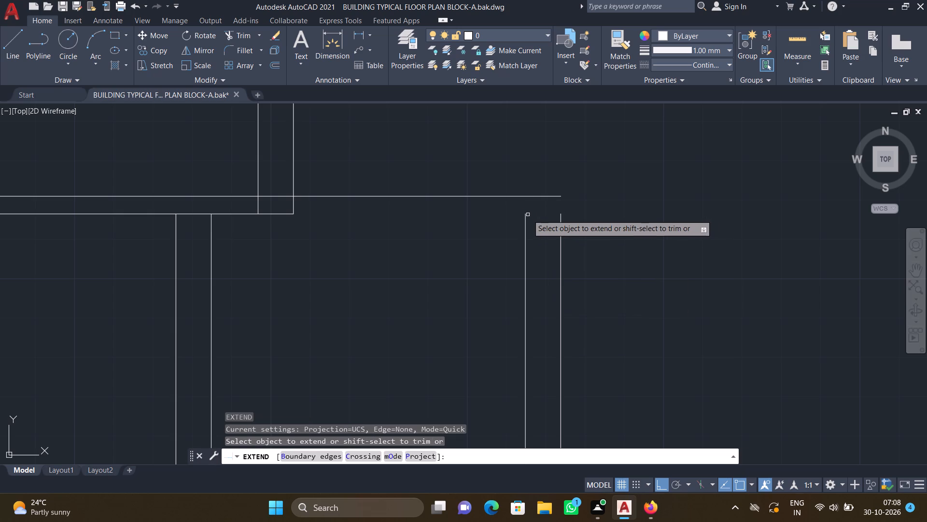
left_click(524, 212)
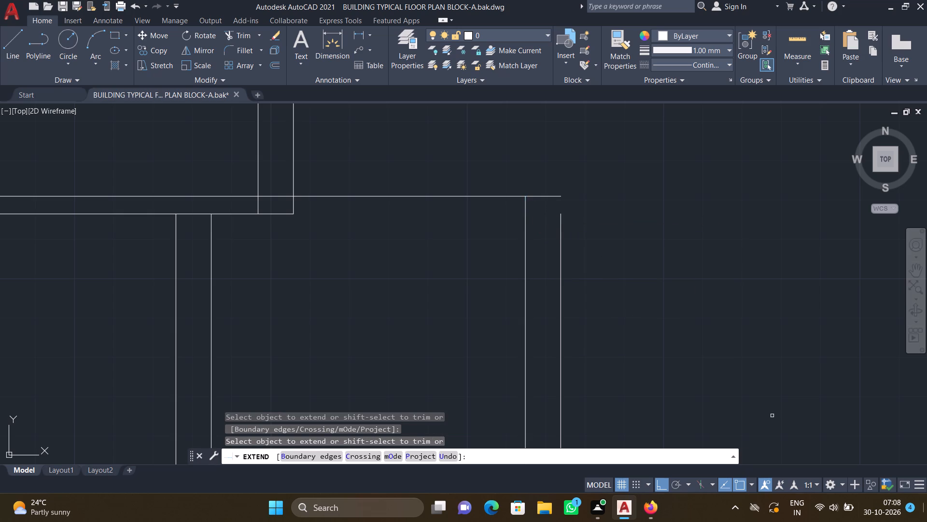
left_click(562, 229)
scroll(573, 242, "down", 4)
middle_click_drag(577, 305, 552, 221)
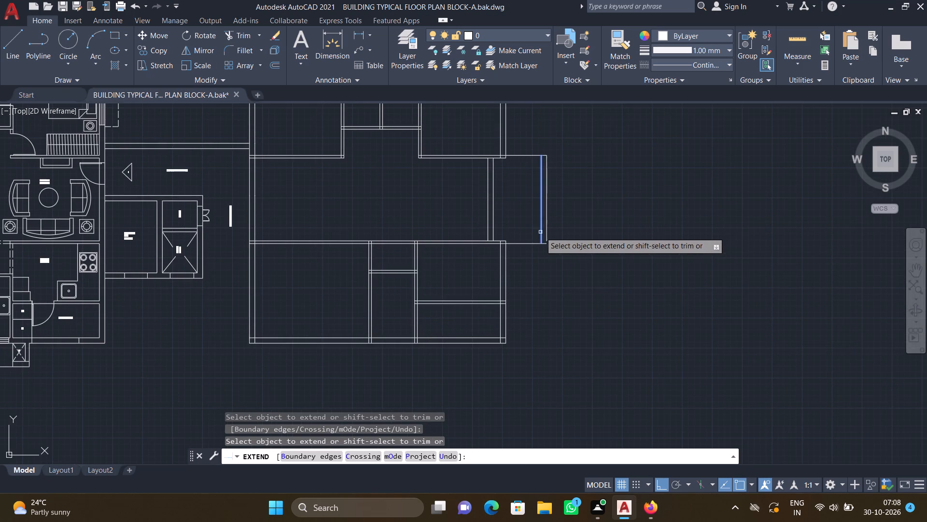
scroll(540, 232, "up", 3)
left_click(539, 237)
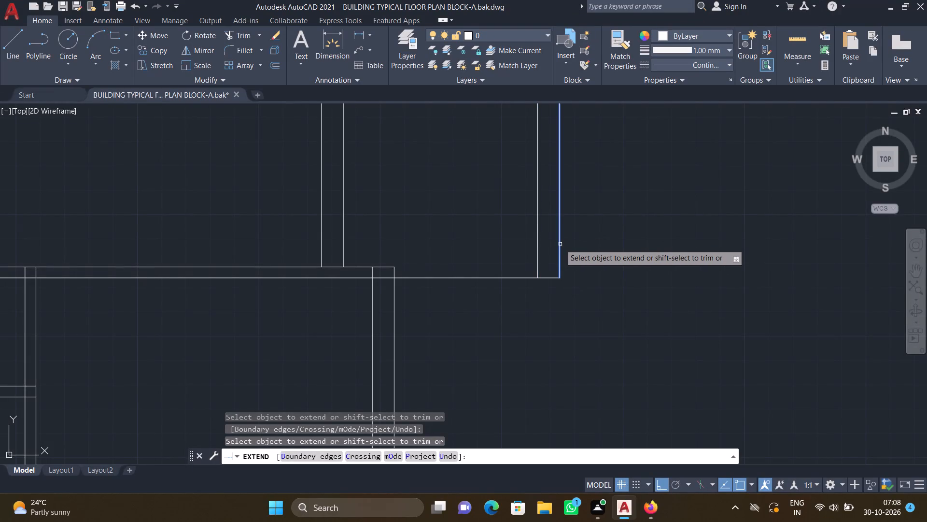
left_click(560, 244)
key("Return")
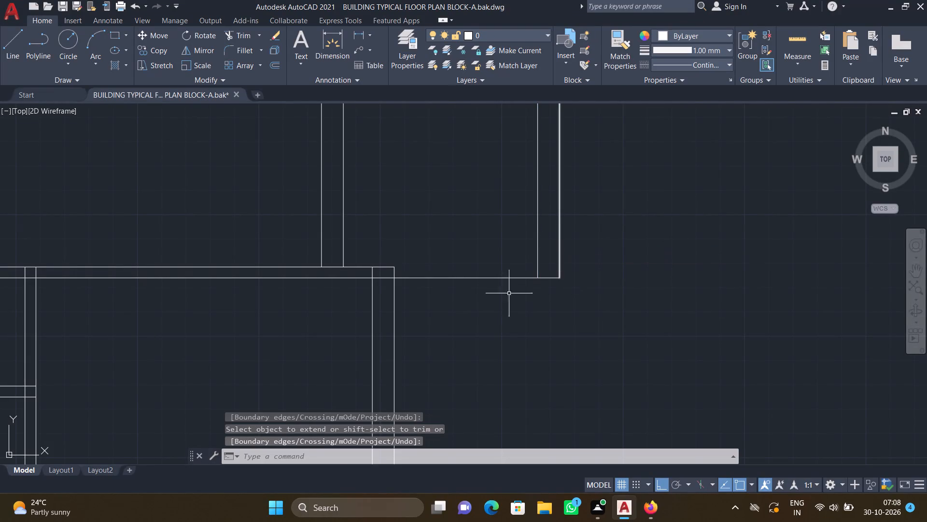
Draw the inner line of the projection's south wall from the lower room's northeast corner to the outermost vertical line.
key("l")
key("Return")
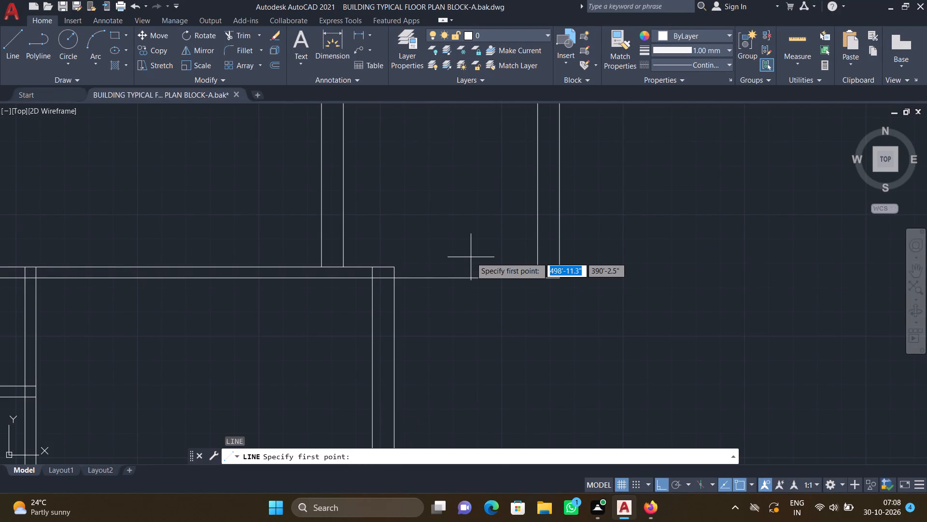
scroll(394, 269, "up", 2)
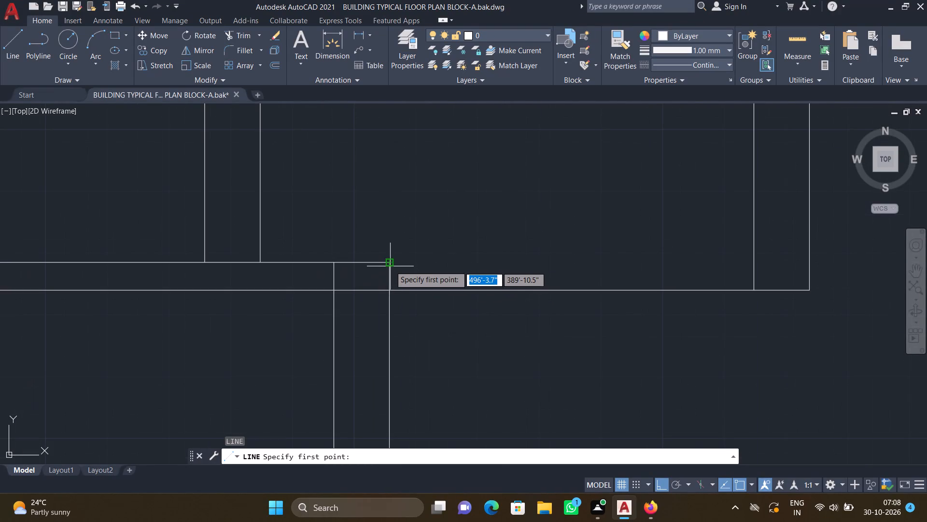
left_click(390, 264)
scroll(619, 283, "down", 3)
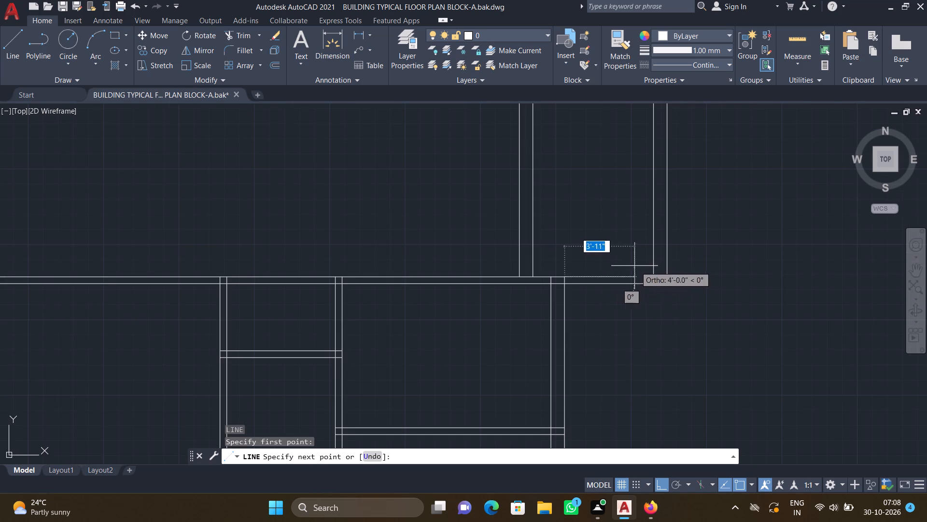
middle_click(548, 246)
scroll(641, 270, "up", 3)
scroll(690, 299, "up", 1)
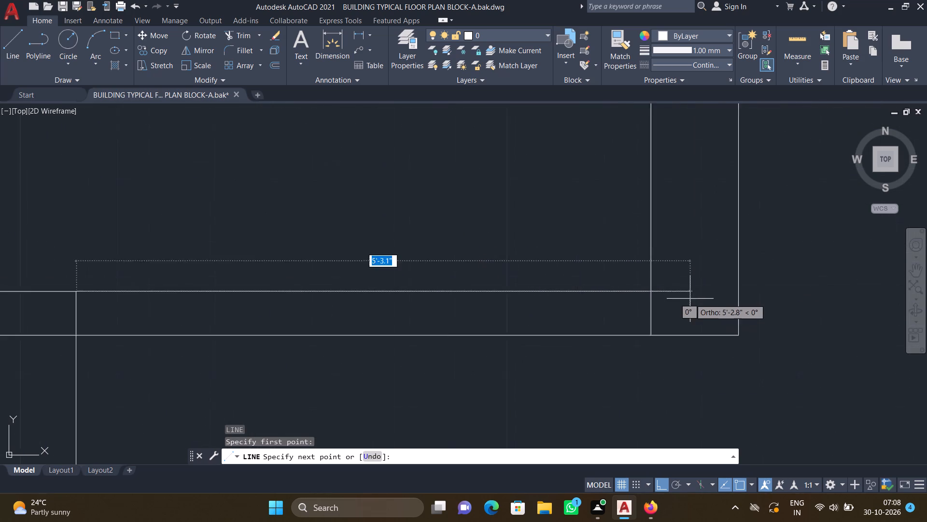
scroll(690, 299, "up", 1)
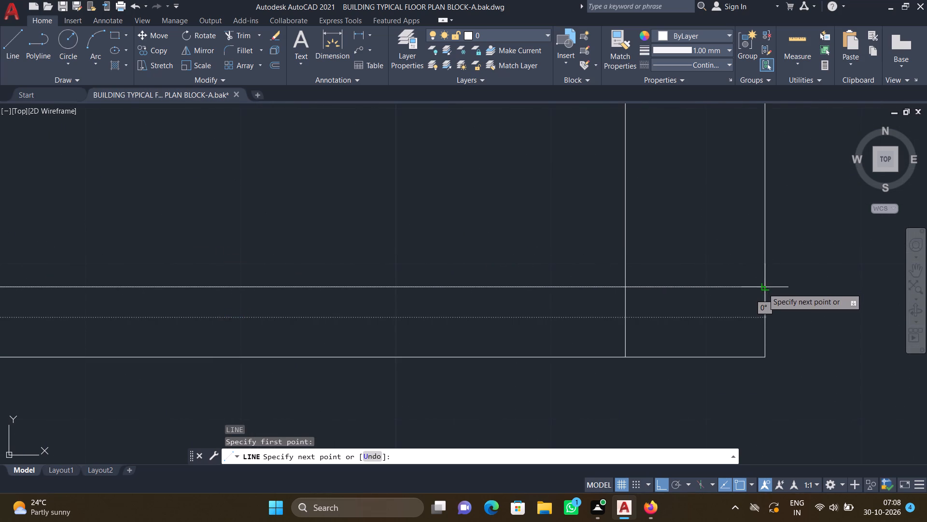
left_click(763, 288)
key("Return")
Draw the inner line of the projection's north wall, about 5'8" long, from the upper room's southeast corner to the outermost vertical line.
scroll(767, 284, "down", 5)
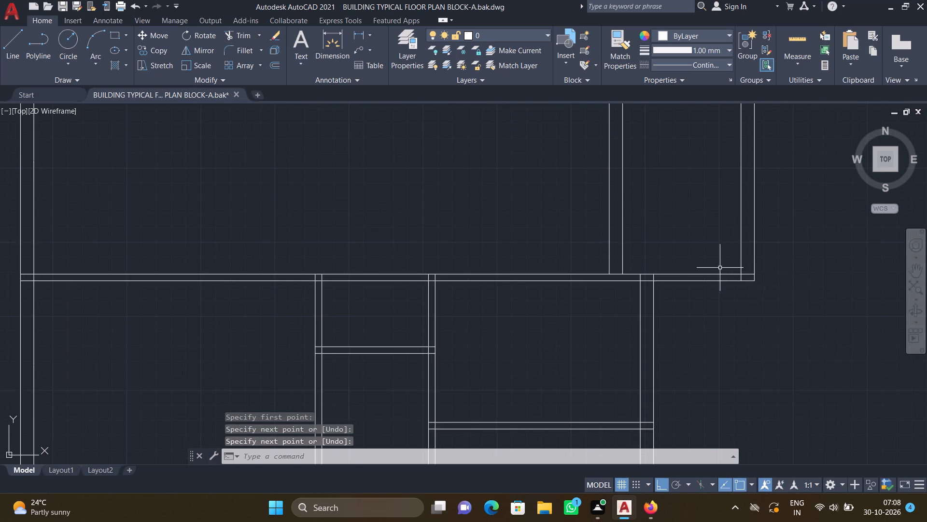
scroll(719, 269, "down", 2)
middle_click_drag(709, 242, 592, 253)
scroll(597, 203, "up", 5)
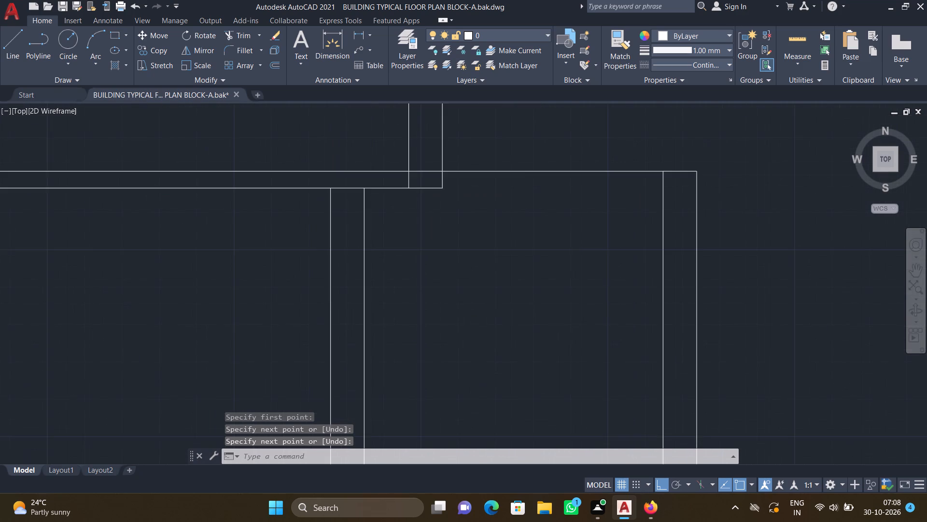
key("l")
key("Return")
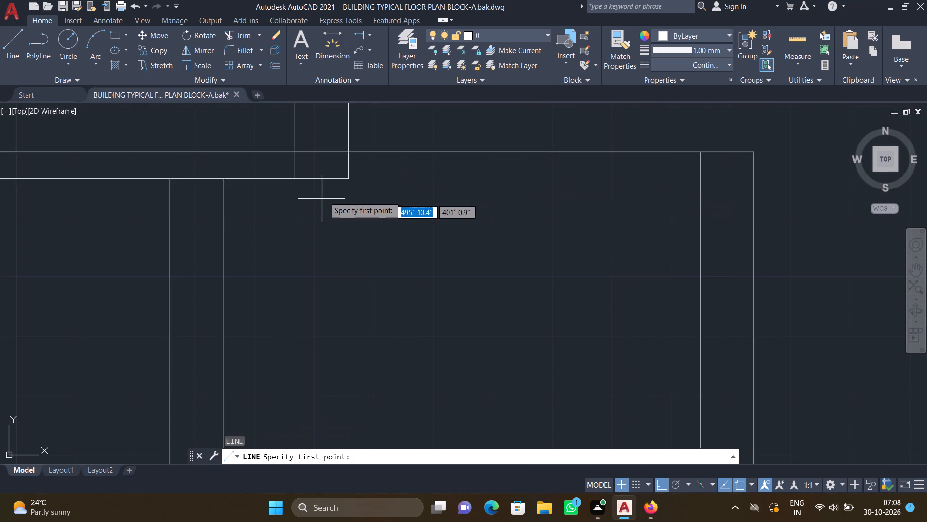
left_click_drag(350, 178, 360, 181)
scroll(597, 172, "down", 3)
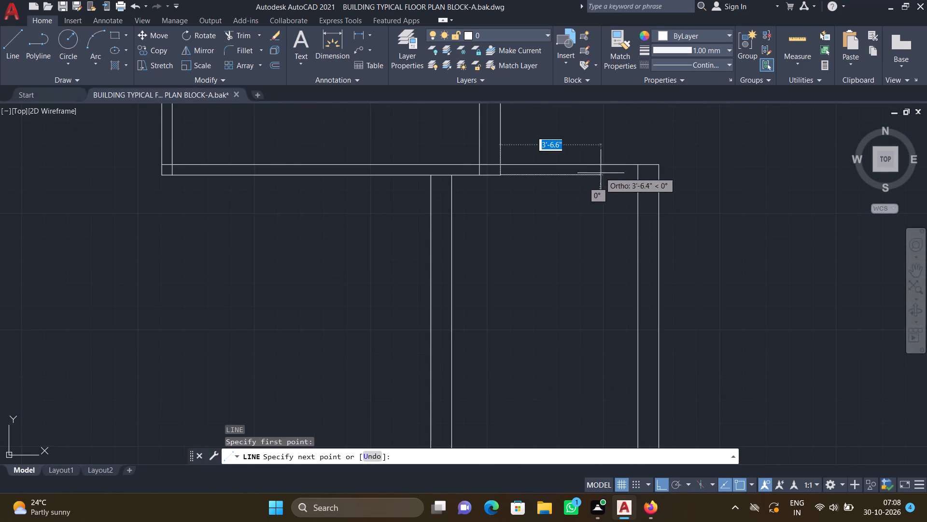
scroll(630, 189, "up", 3)
scroll(680, 152, "down", 2)
scroll(699, 140, "up", 3)
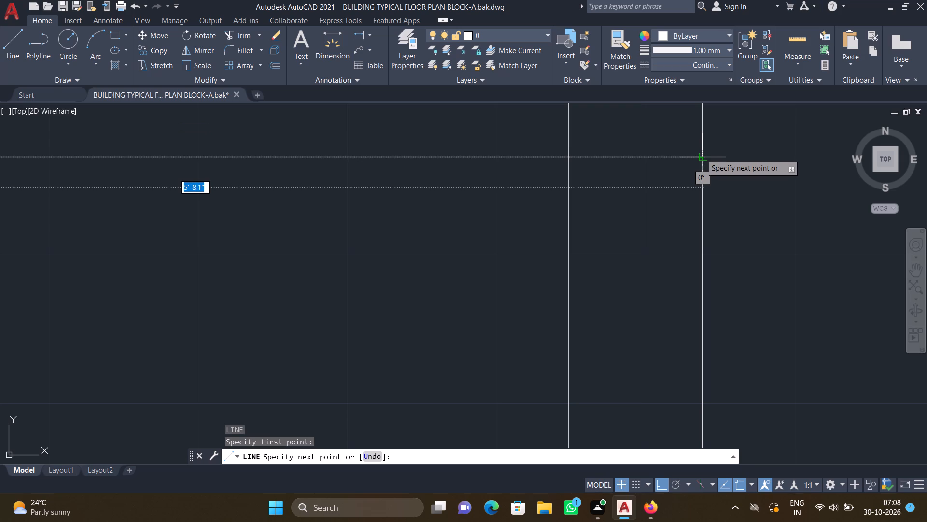
left_click(701, 154)
key("Return")
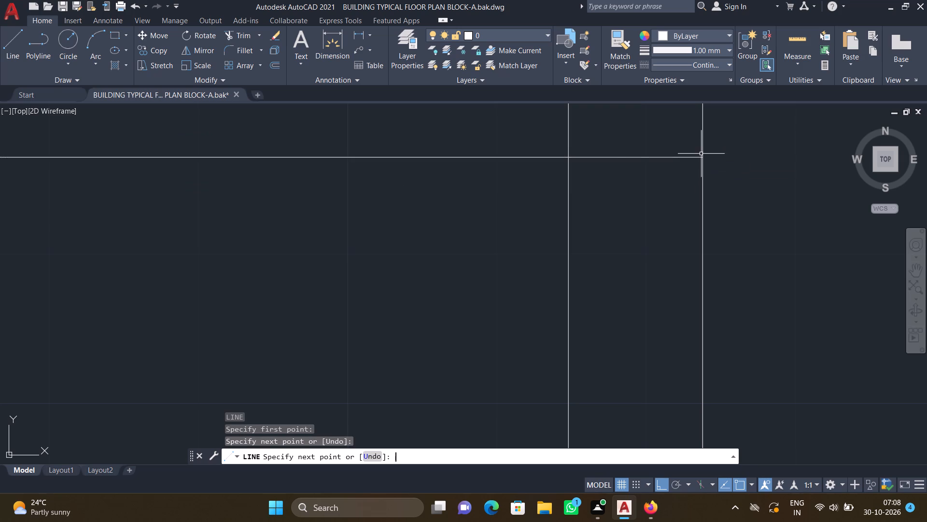
scroll(699, 152, "down", 3)
middle_click_drag(685, 245, 580, 232)
scroll(580, 234, "down", 2)
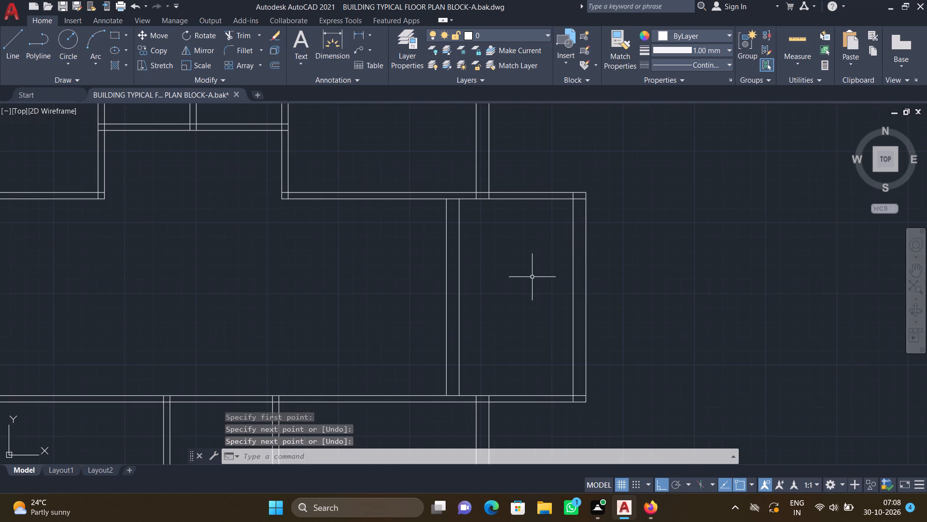
middle_click_drag(532, 278, 579, 247)
scroll(579, 248, "down", 3)
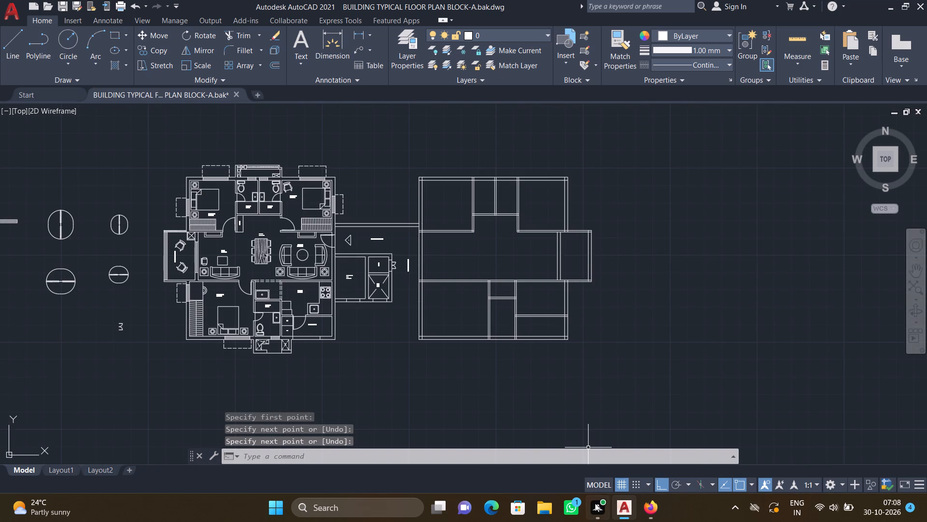
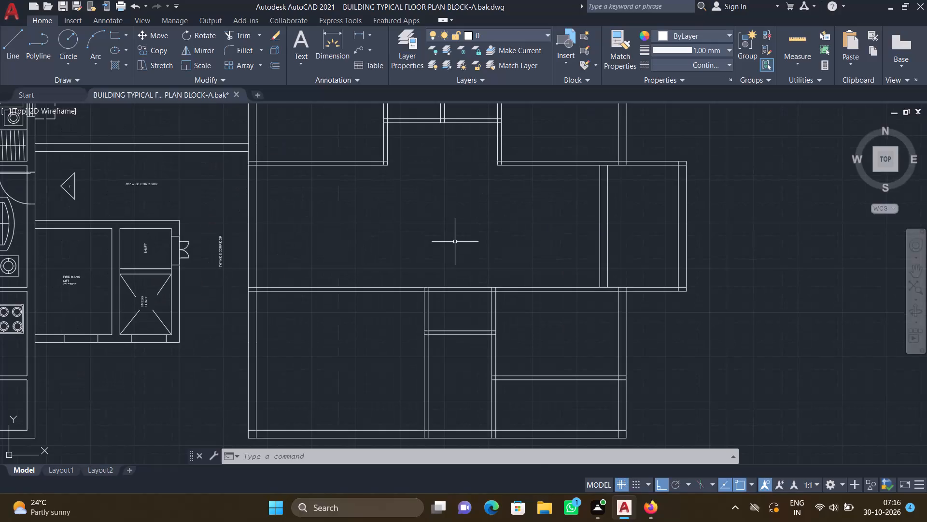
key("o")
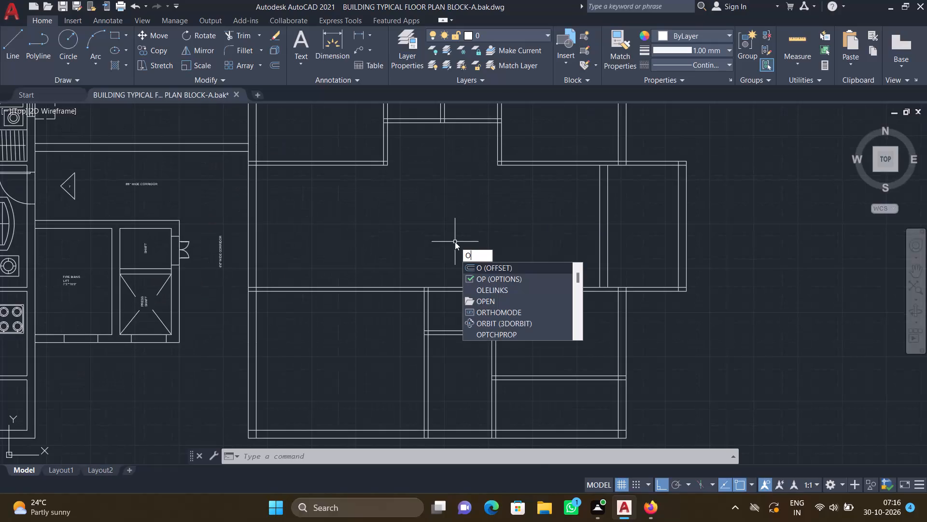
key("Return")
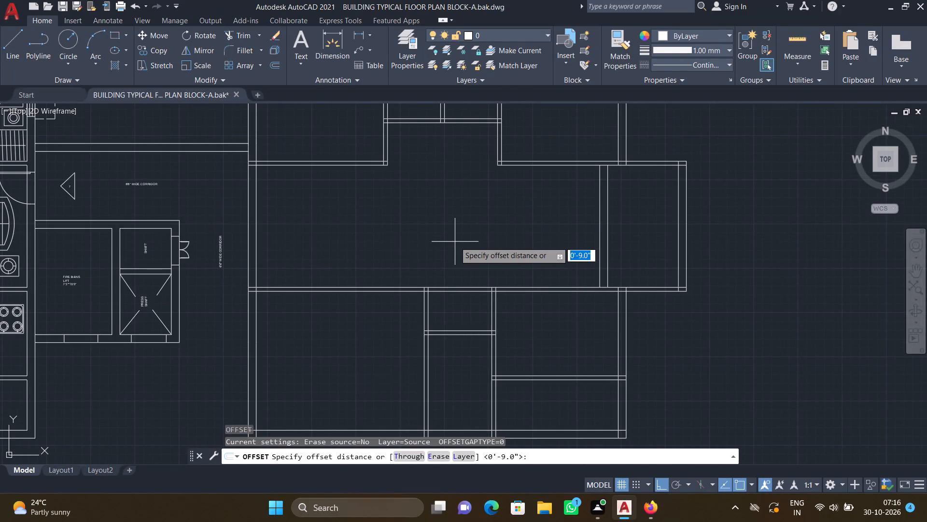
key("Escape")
Draw a 9" line across the wall between the central room and the east projection, about 2' south of its north end.
key("l")
key("Return")
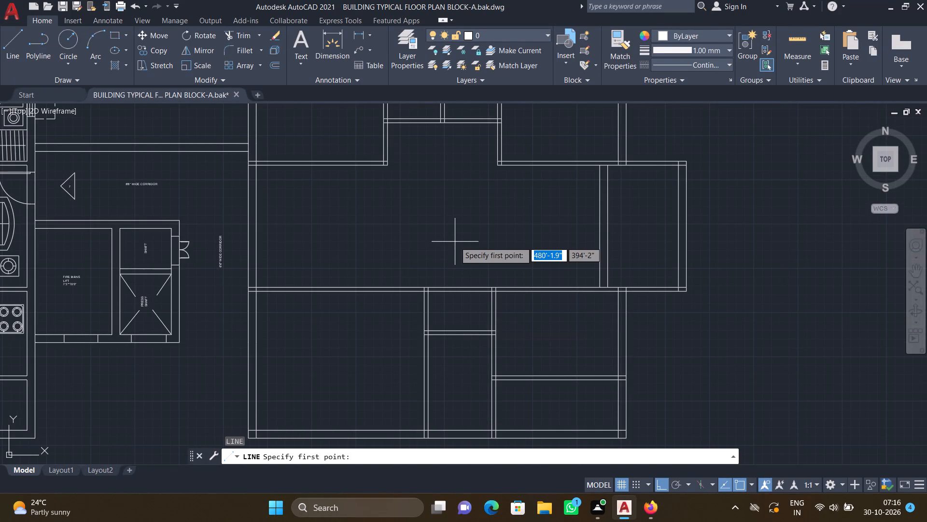
scroll(624, 176, "up", 2)
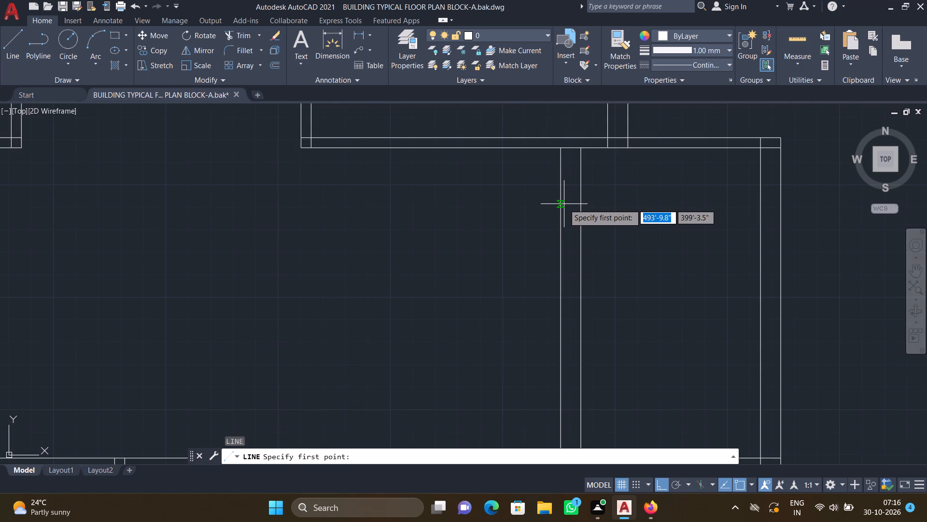
left_click(562, 203)
scroll(578, 204, "up", 2)
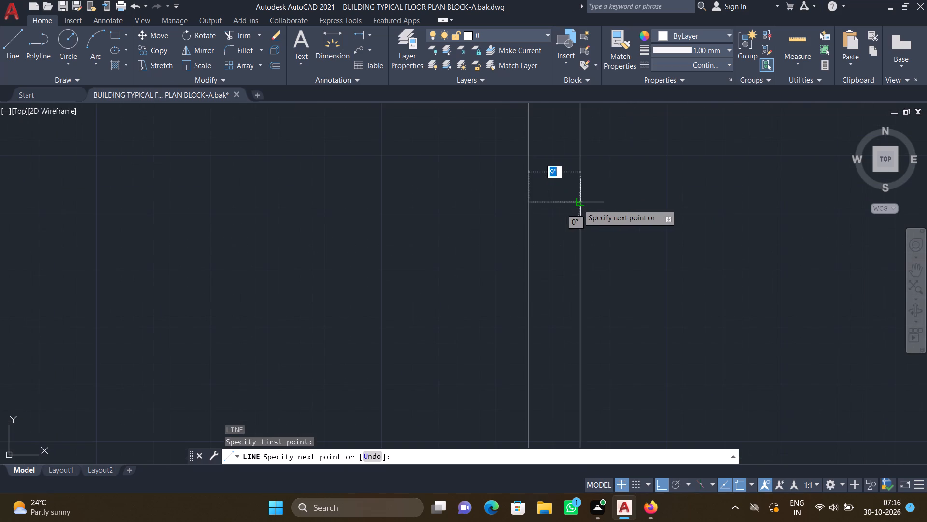
left_click(579, 203)
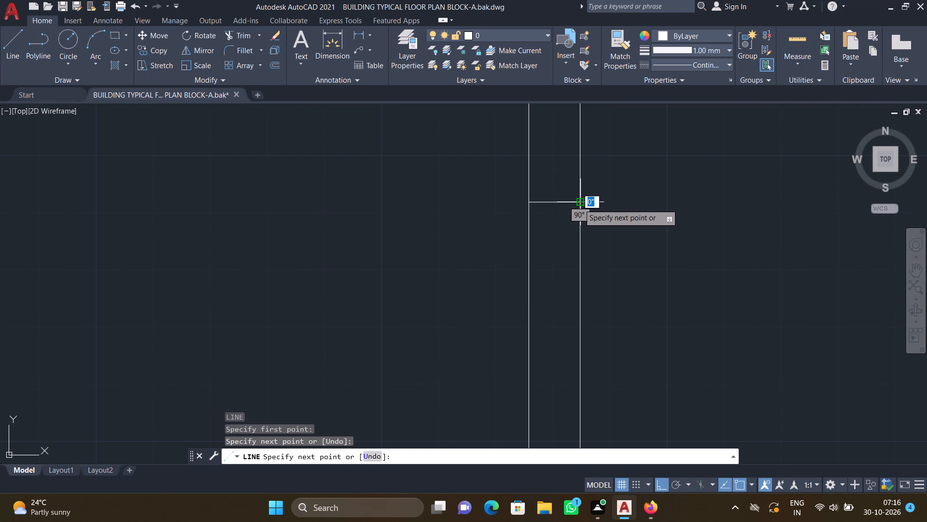
key("Return")
Draw a matching short line across the same wall near its south end, from its west face to its east face.
scroll(561, 221, "down", 5)
middle_click_drag(568, 290, 551, 265)
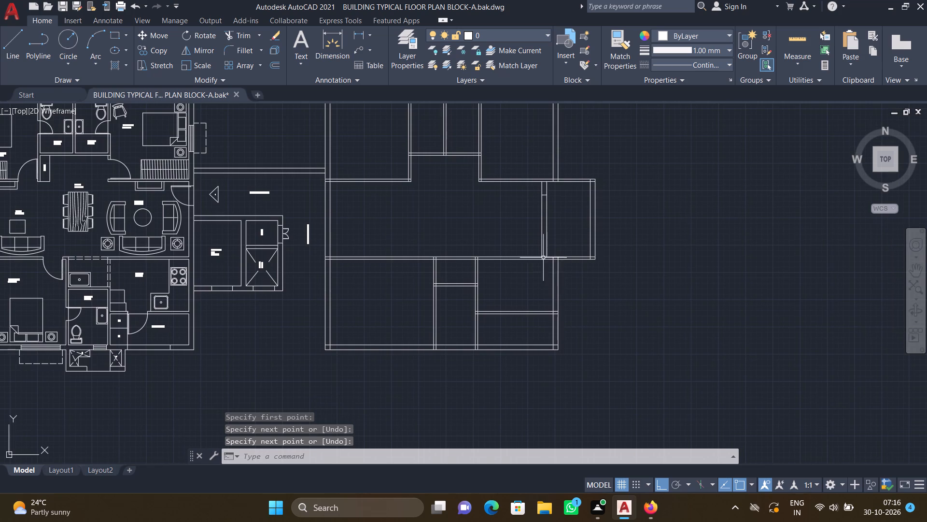
scroll(537, 238, "up", 3)
key("l")
key("Return")
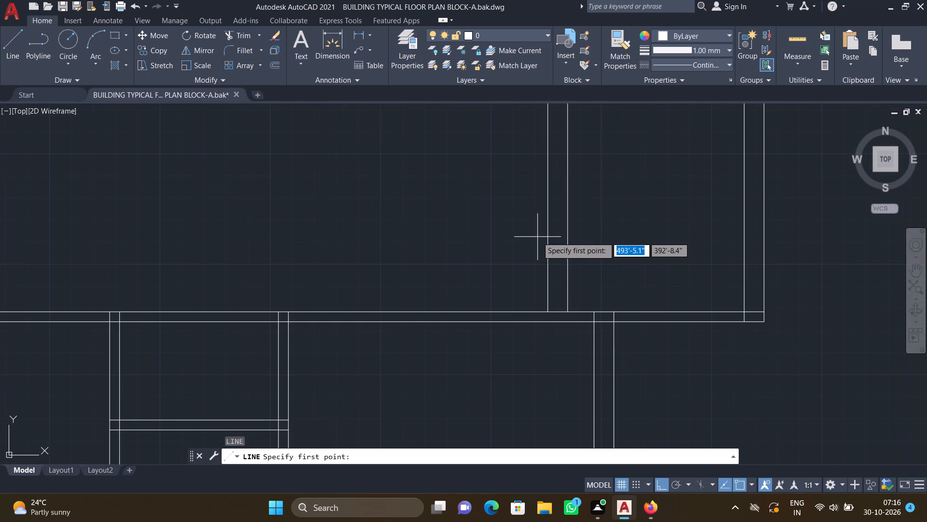
scroll(557, 228, "down", 2)
scroll(556, 228, "up", 3)
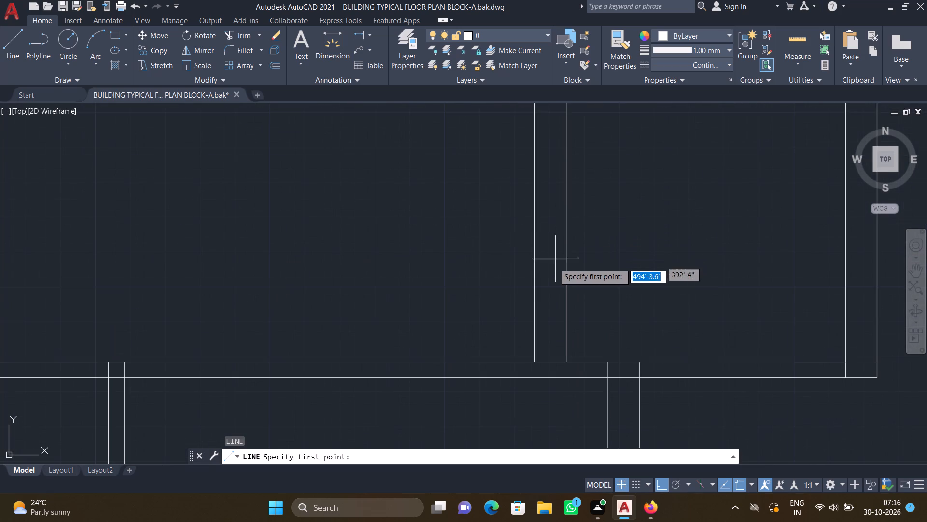
left_click(535, 284)
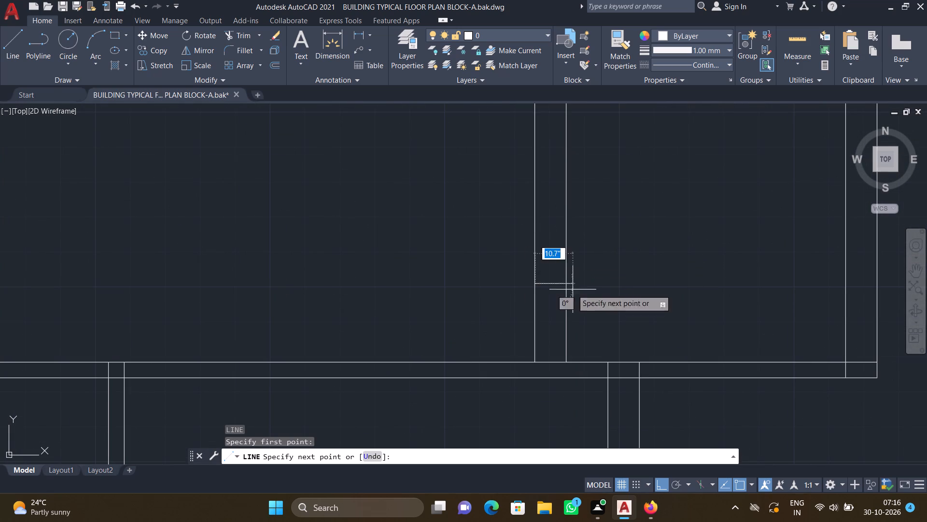
scroll(569, 286, "up", 2)
left_click(556, 281)
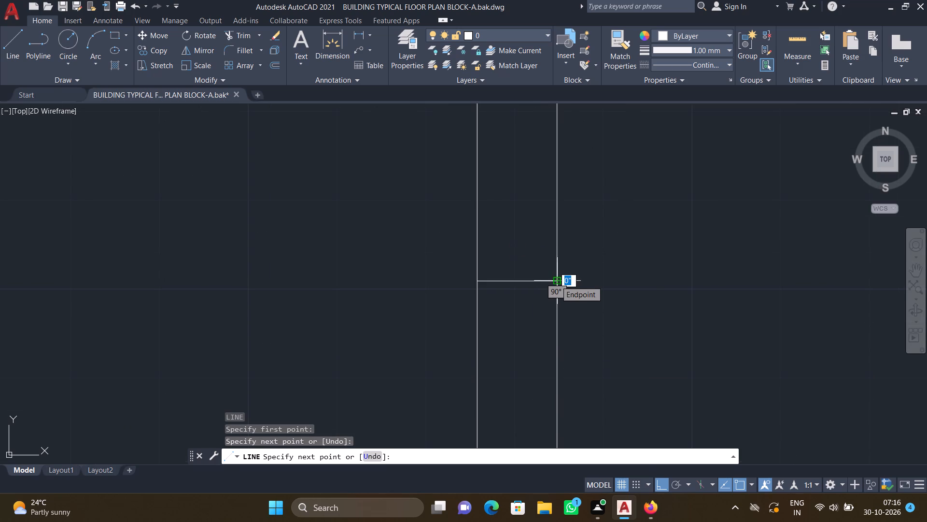
scroll(532, 266, "down", 4)
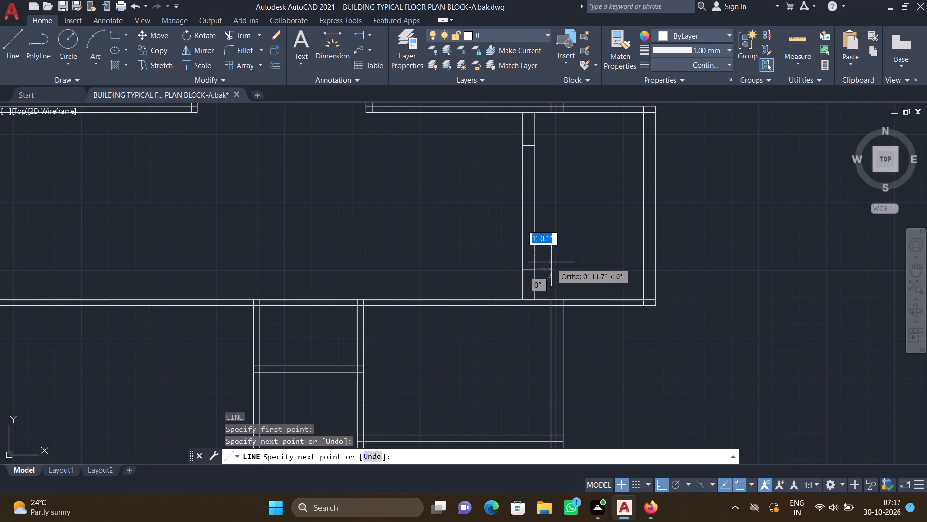
key("Return")
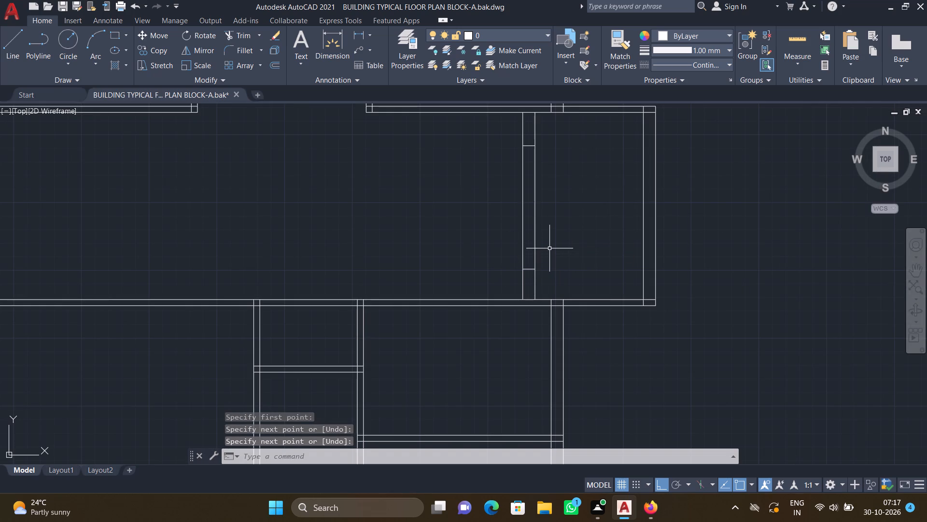
Draw a vertical line about 7'6" long between the two cross lines, roughly a third of the wall thickness from its west face.
scroll(550, 202, "up", 2)
scroll(524, 183, "down", 2)
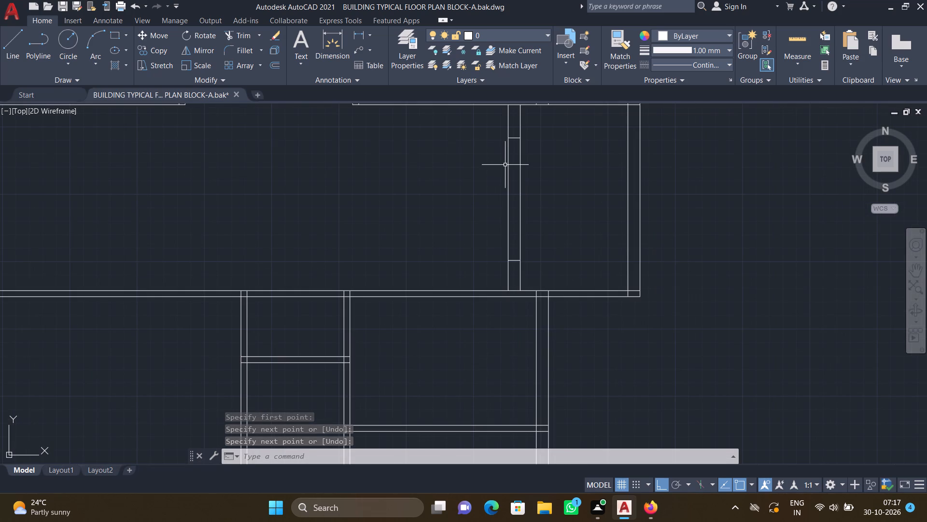
key("l")
key("Return")
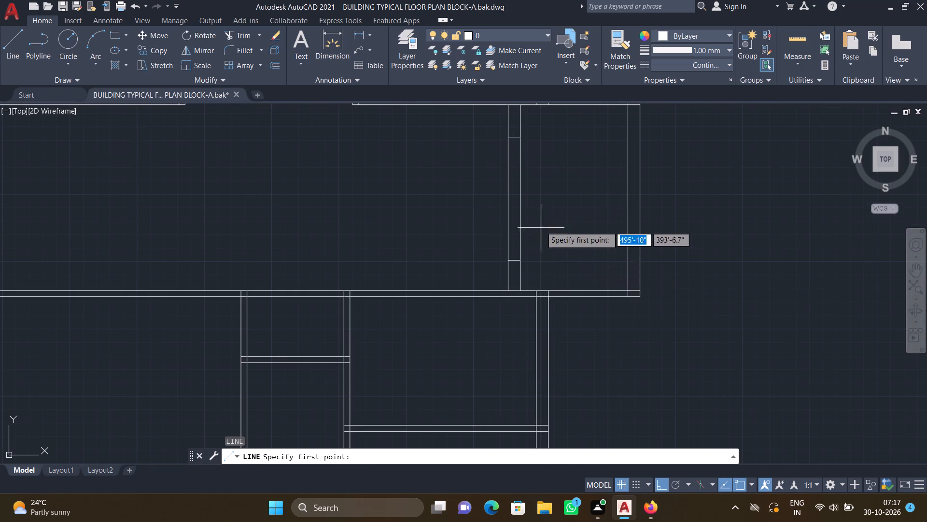
scroll(514, 143, "up", 4)
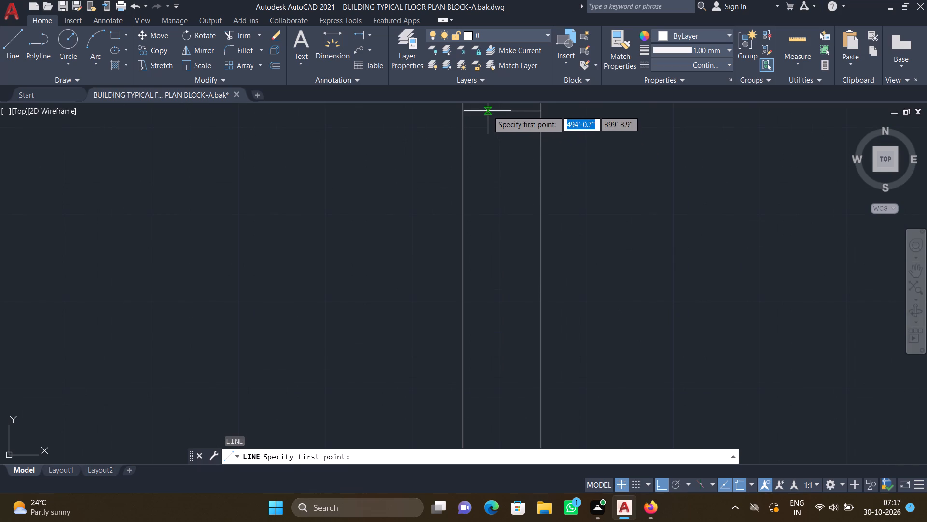
left_click(491, 111)
scroll(490, 275, "down", 3)
middle_click_drag(486, 328, 465, 266)
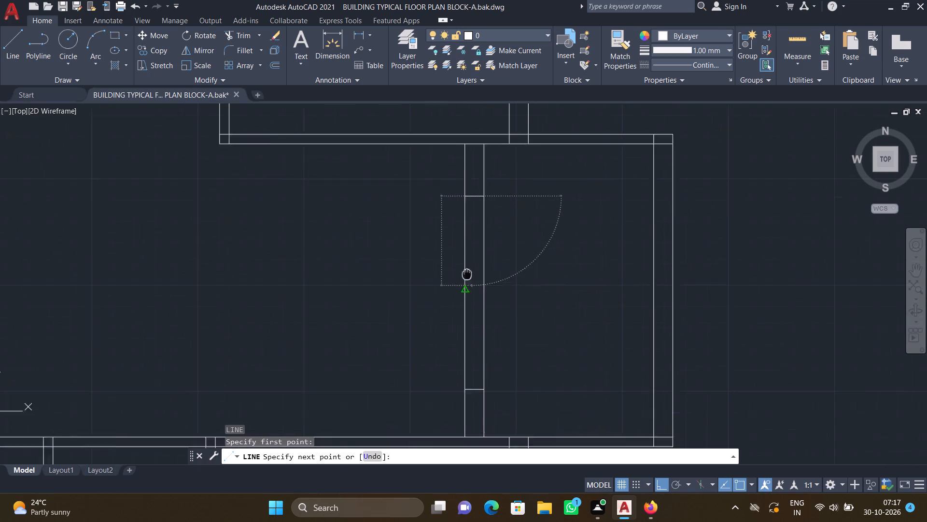
middle_click_drag(465, 266, 463, 260)
scroll(465, 353, "up", 3)
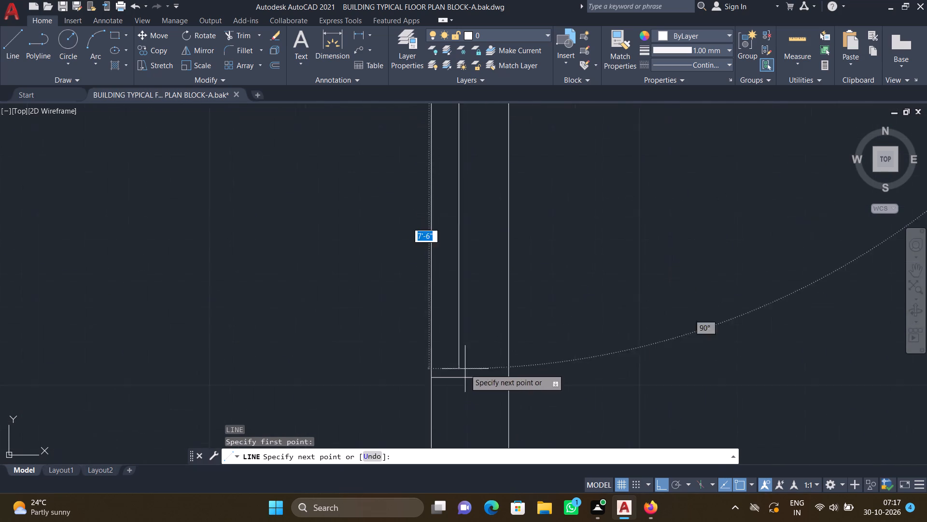
scroll(465, 369, "up", 2)
left_click(448, 391)
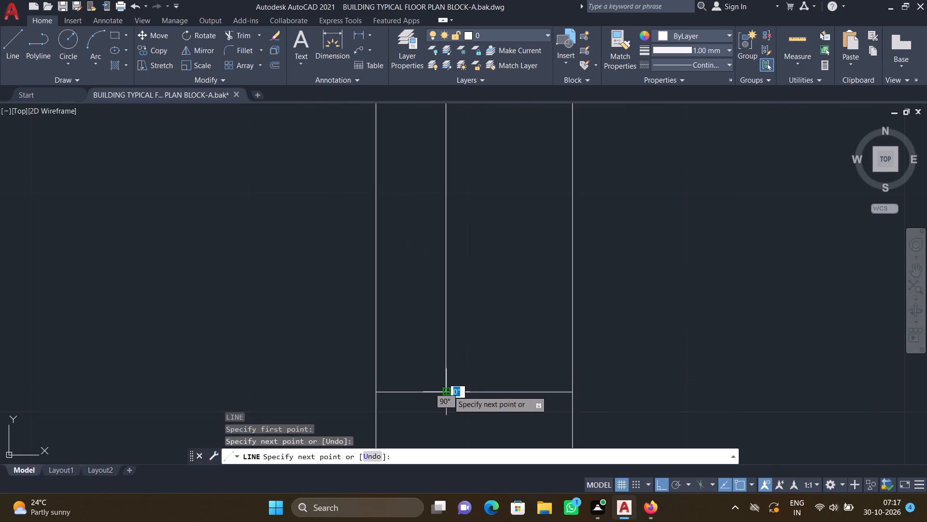
key("Return")
Draw a second vertical line between the two cross lines, roughly a third of the wall thickness from its east face.
scroll(420, 430, "down", 3)
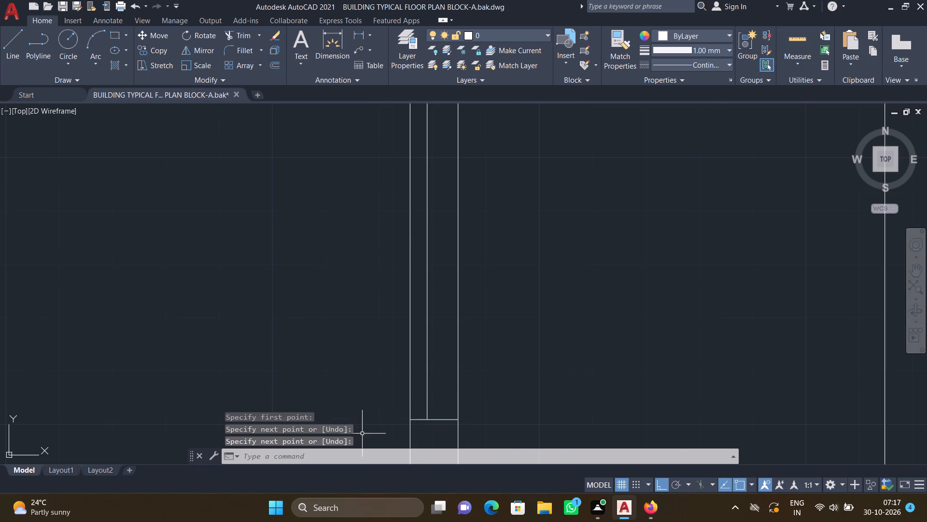
scroll(403, 313, "down", 2)
scroll(422, 153, "up", 2)
key("l")
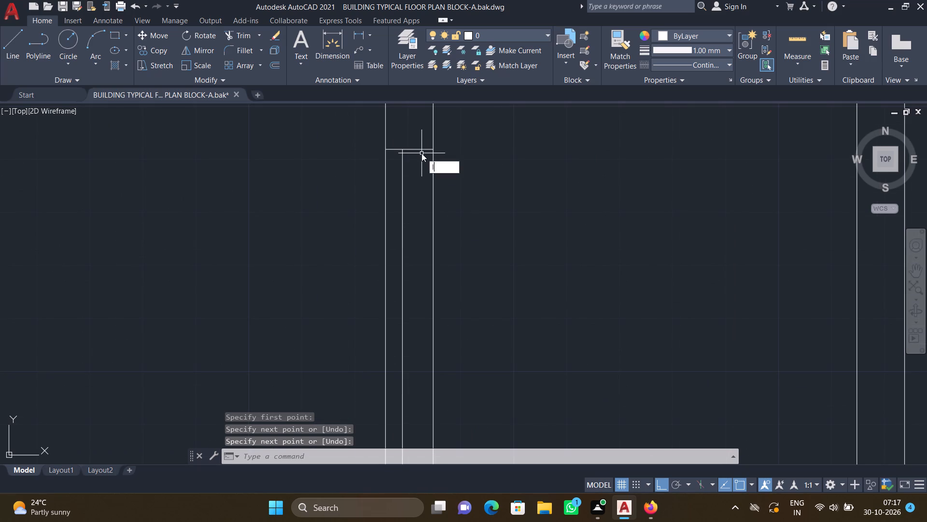
key("Return")
scroll(421, 153, "up", 3)
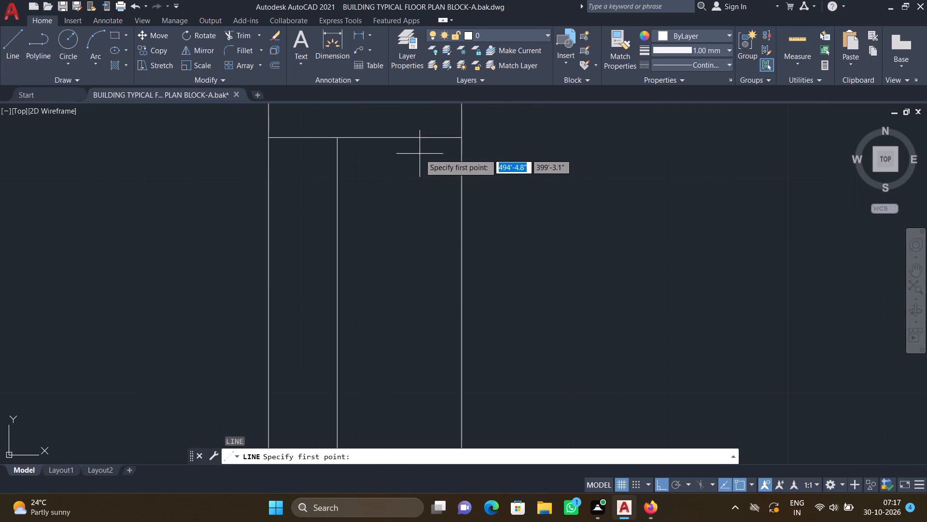
left_click(395, 139)
scroll(380, 249, "down", 3)
middle_click_drag(386, 350, 384, 298)
scroll(385, 301, "down", 3)
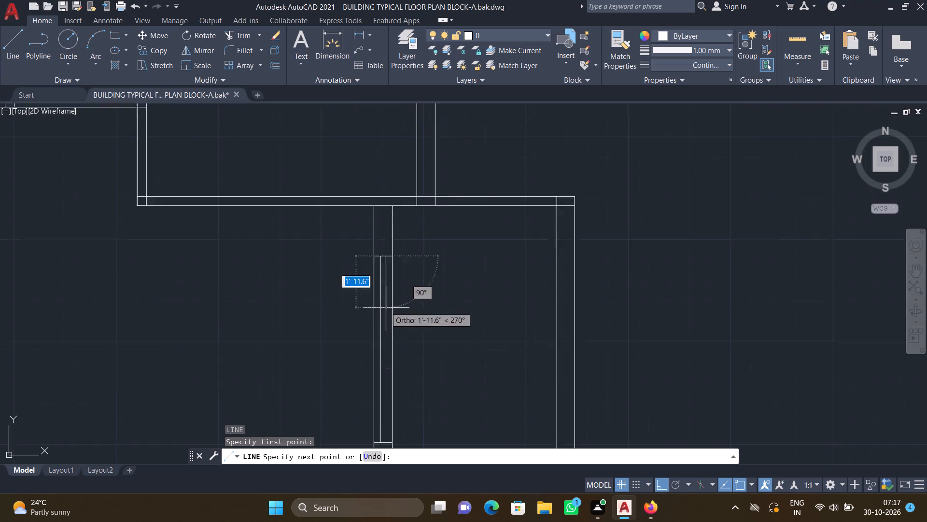
middle_click_drag(383, 348, 383, 310)
scroll(387, 347, "up", 4)
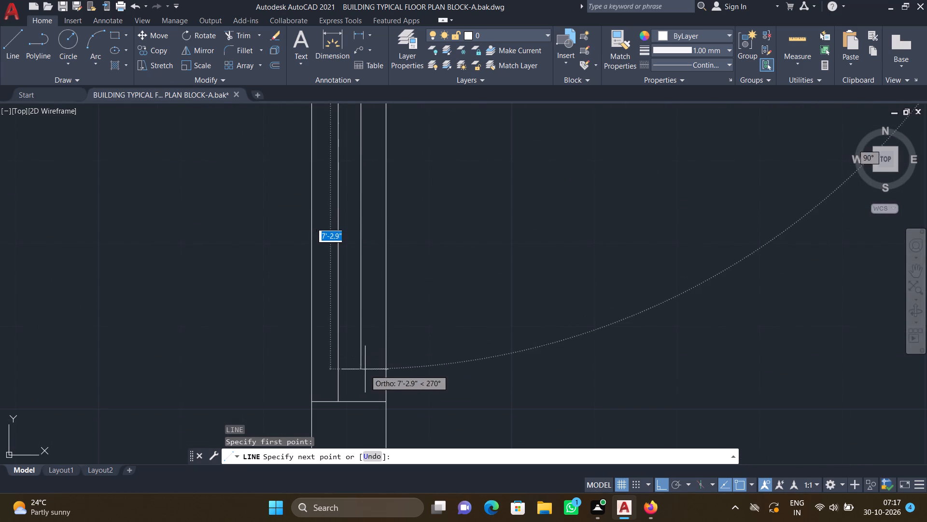
left_click(358, 403)
key("Return")
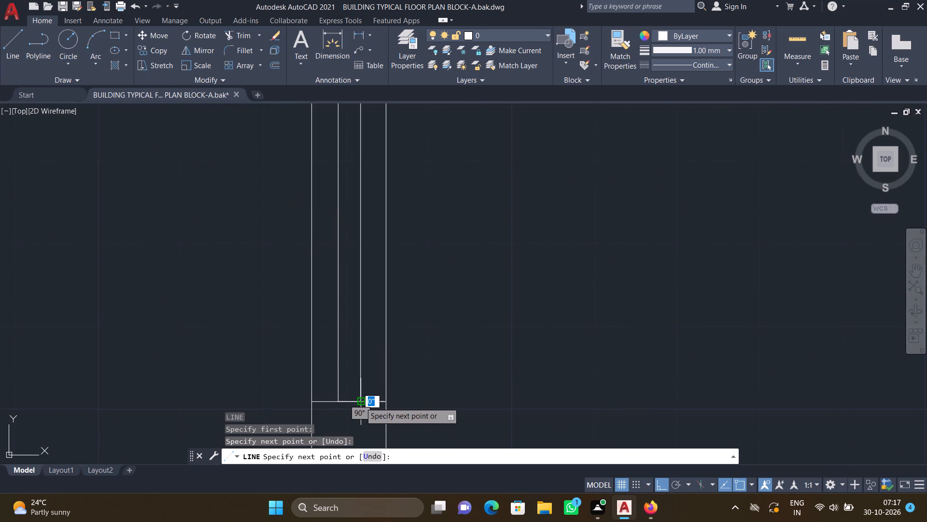
Draw a vertical line about 11'6" long inside the projection's east wall, nearer its inner face, between the inner north and south wall lines.
scroll(369, 368, "down", 3)
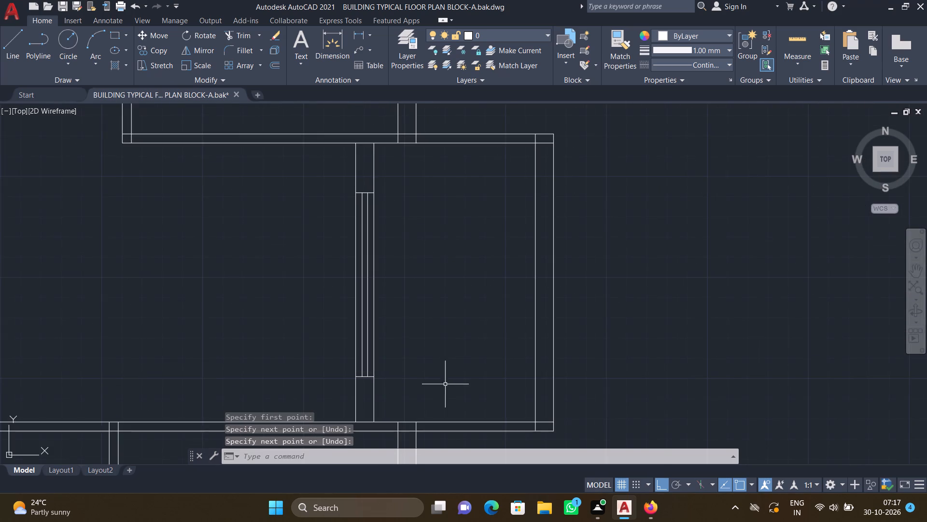
middle_click_drag(437, 377, 345, 329)
scroll(382, 271, "down", 2)
scroll(373, 200, "up", 4)
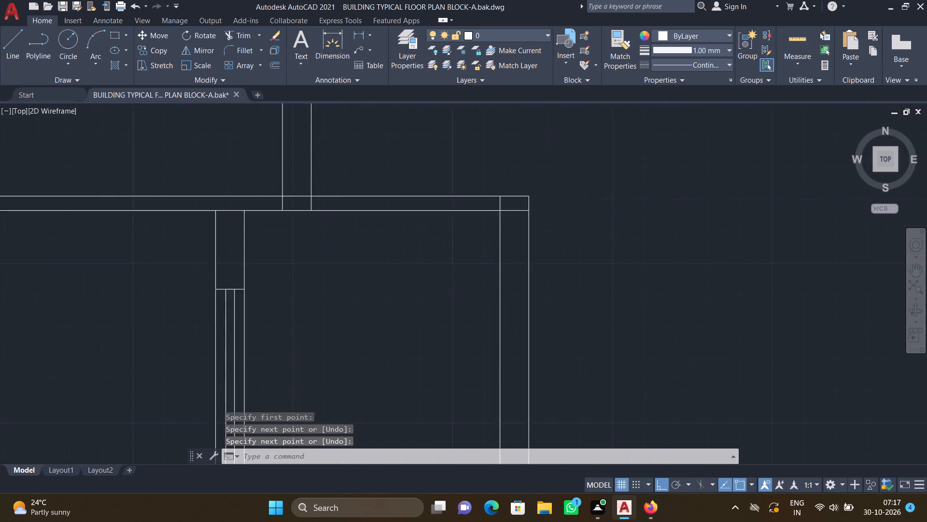
key("l")
key("Return")
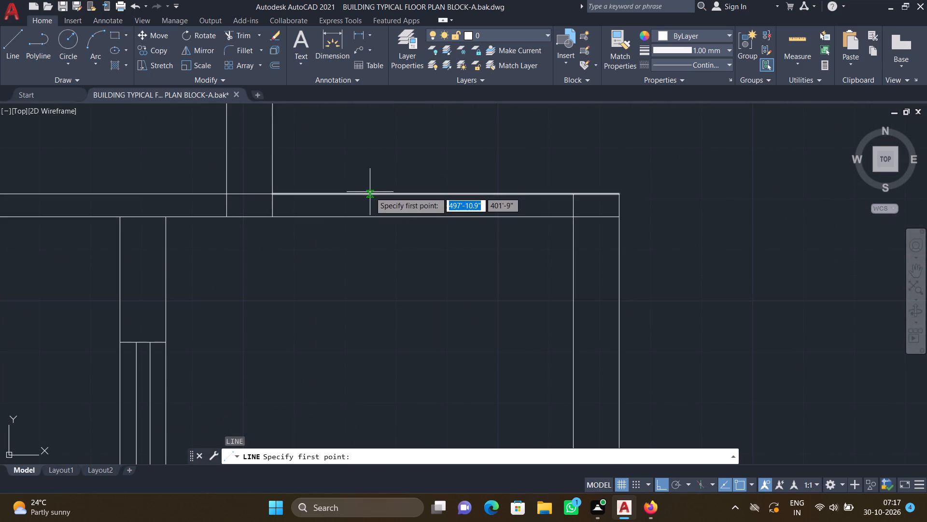
middle_click_drag(498, 350, 349, 315)
scroll(451, 188, "up", 2)
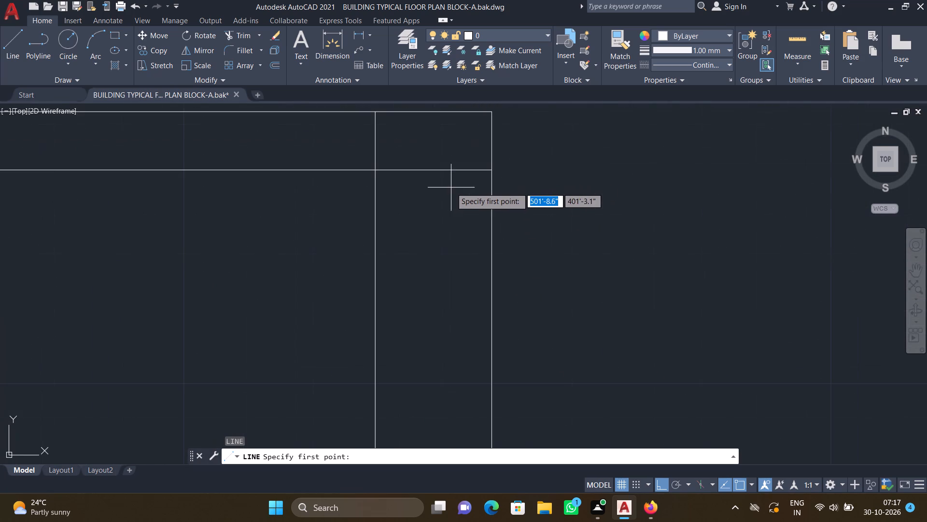
left_click(414, 174)
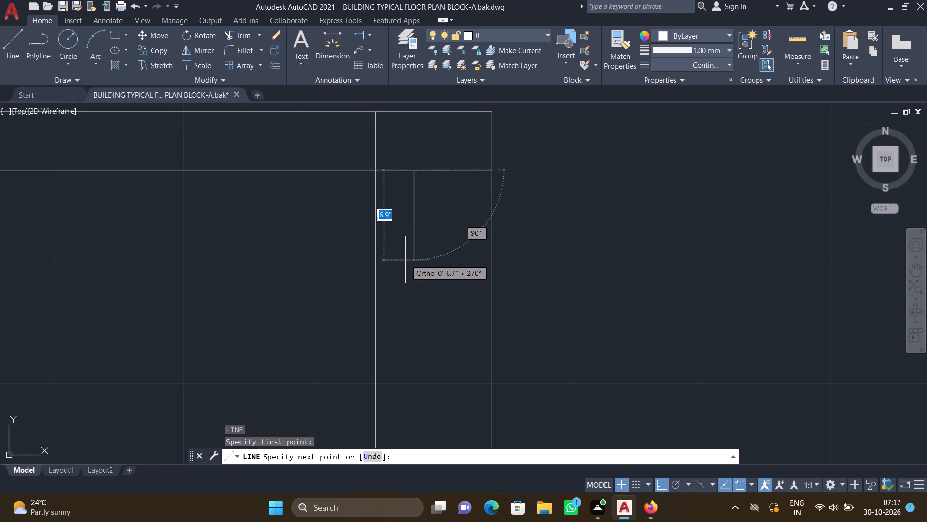
scroll(405, 273, "down", 2)
middle_click_drag(395, 318, 393, 233)
scroll(401, 249, "down", 3)
middle_click_drag(392, 355, 391, 267)
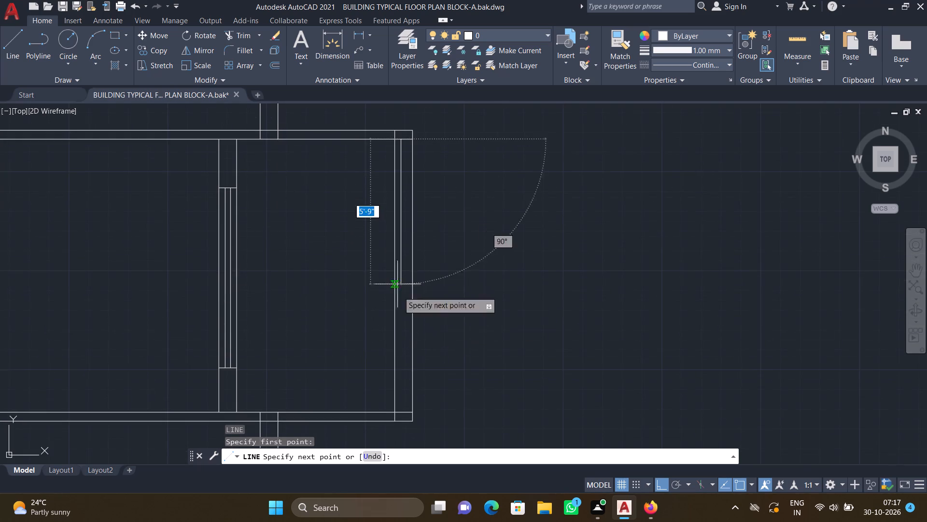
middle_click_drag(392, 348, 393, 307)
scroll(396, 350, "up", 3)
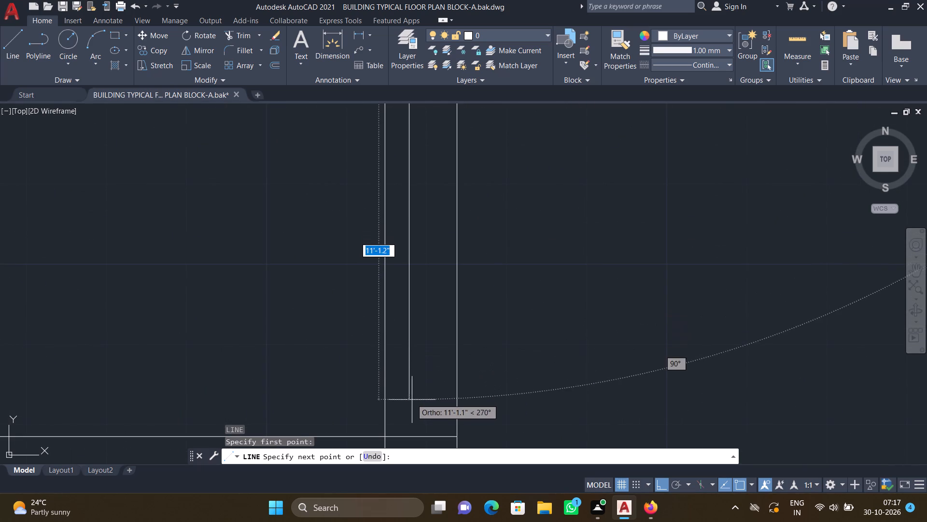
scroll(408, 426, "up", 3)
middle_click_drag(407, 434, 407, 355)
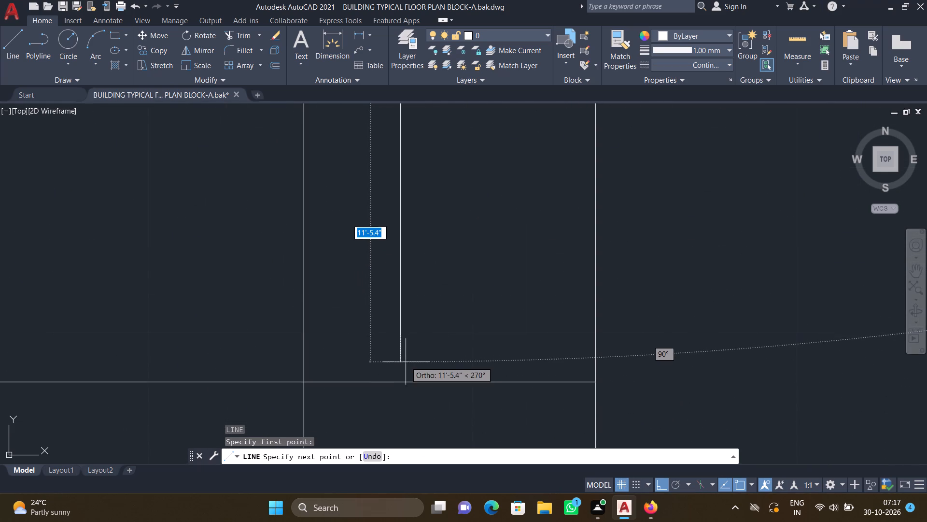
left_click(397, 380)
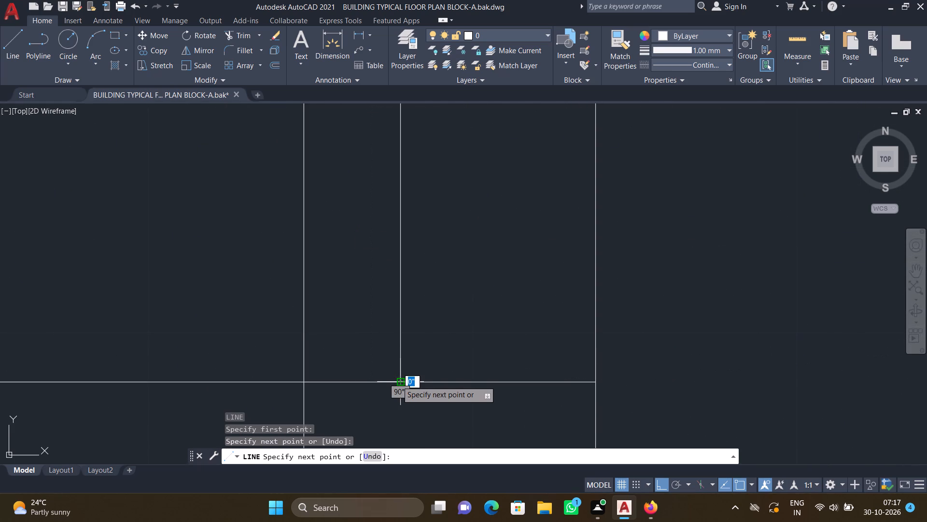
key("Return")
scroll(397, 380, "down", 7)
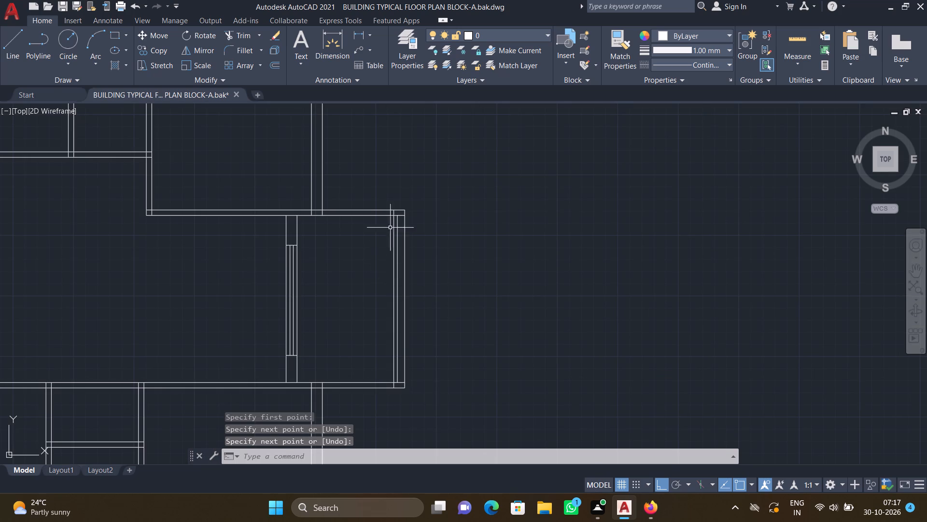
Draw a second vertical line about 11'6" long inside the projection's east wall, nearer its outer face, between the inner north and south wall lines.
scroll(397, 223, "up", 4)
key("l")
key("Return")
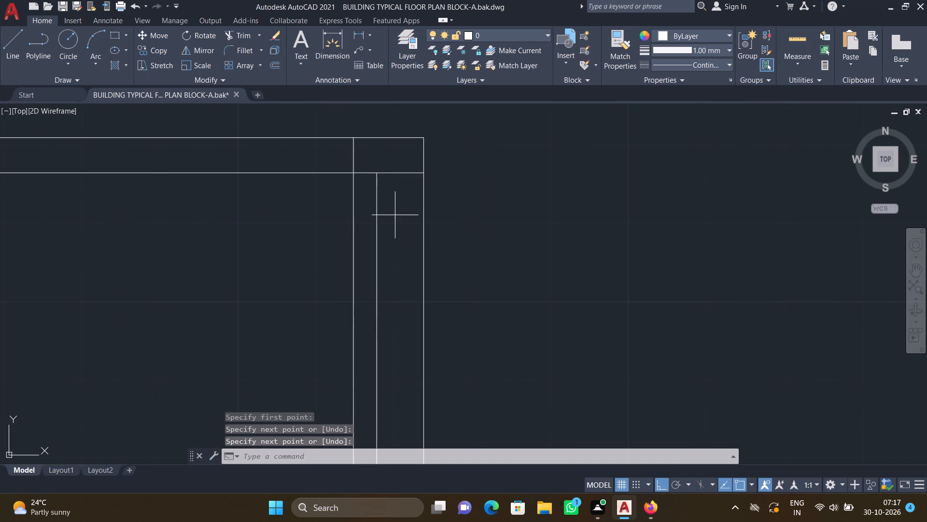
scroll(390, 182, "up", 2)
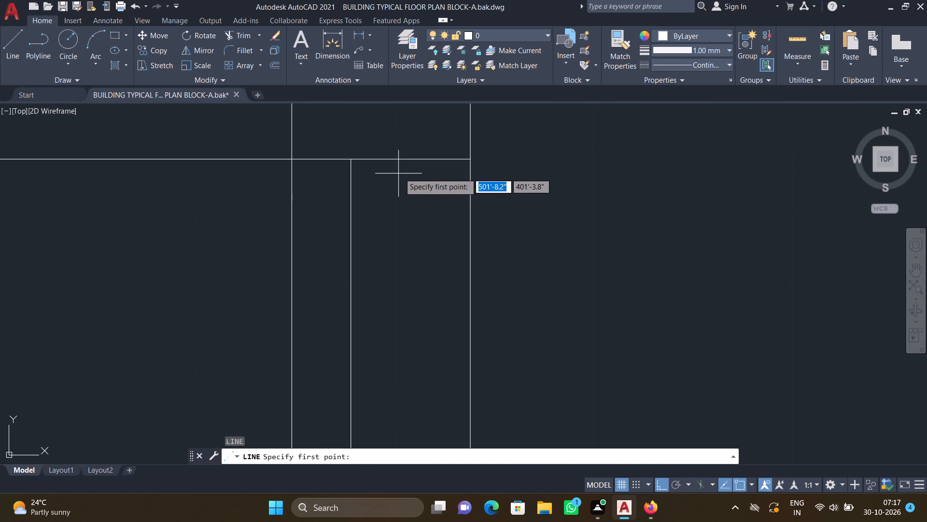
scroll(410, 160, "up", 1)
left_click_drag(410, 160, 409, 173)
scroll(403, 281, "down", 6)
middle_click_drag(416, 365, 412, 295)
scroll(412, 302, "down", 1)
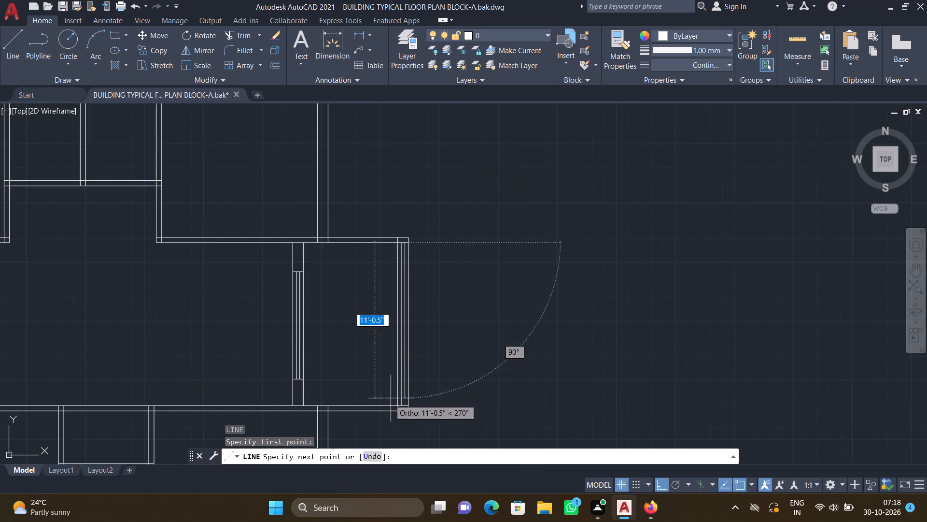
scroll(406, 411, "up", 6)
middle_click_drag(369, 419, 359, 376)
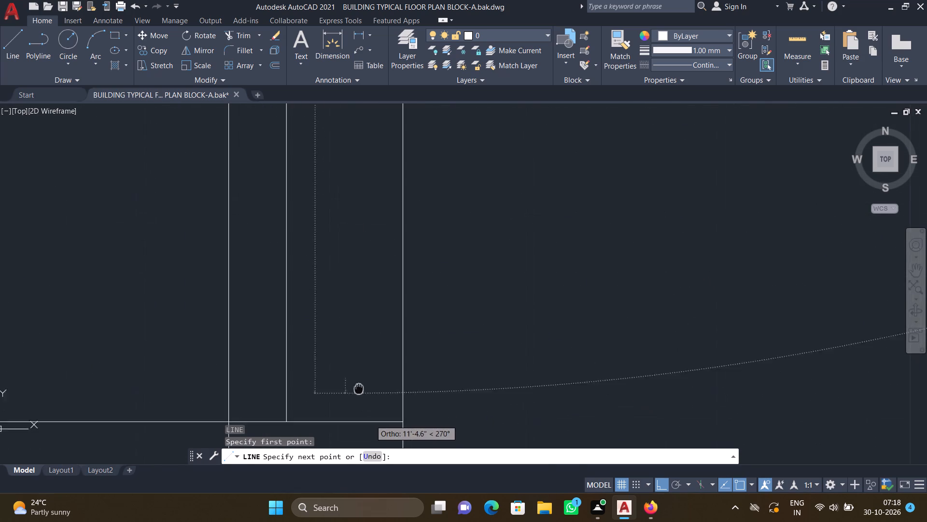
middle_click_drag(359, 376, 359, 313)
left_click(342, 342)
key("Return")
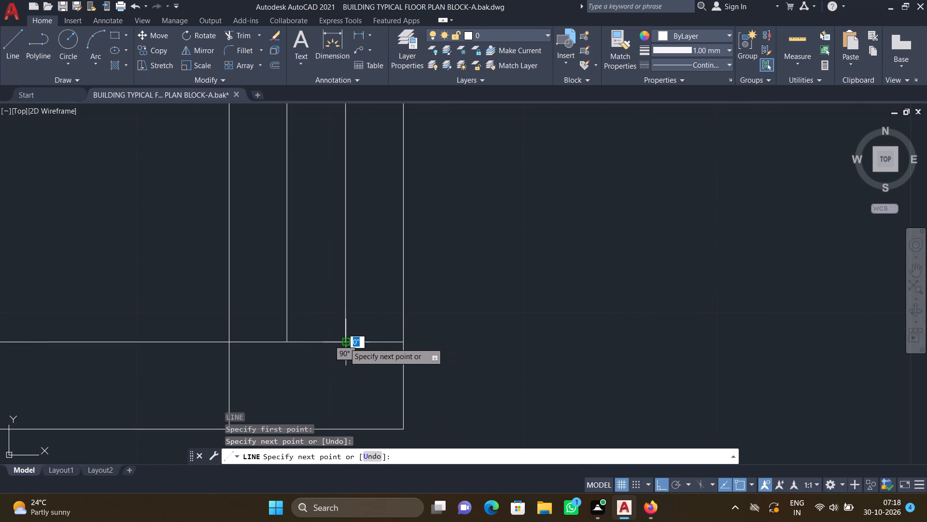
Draw a line about 5'5" east inside the projection's north wall, nearer its outer face, turning down about 3" to the outer vertical window line.
scroll(343, 339, "down", 4)
scroll(300, 356, "down", 2)
scroll(272, 175, "up", 2)
key("l")
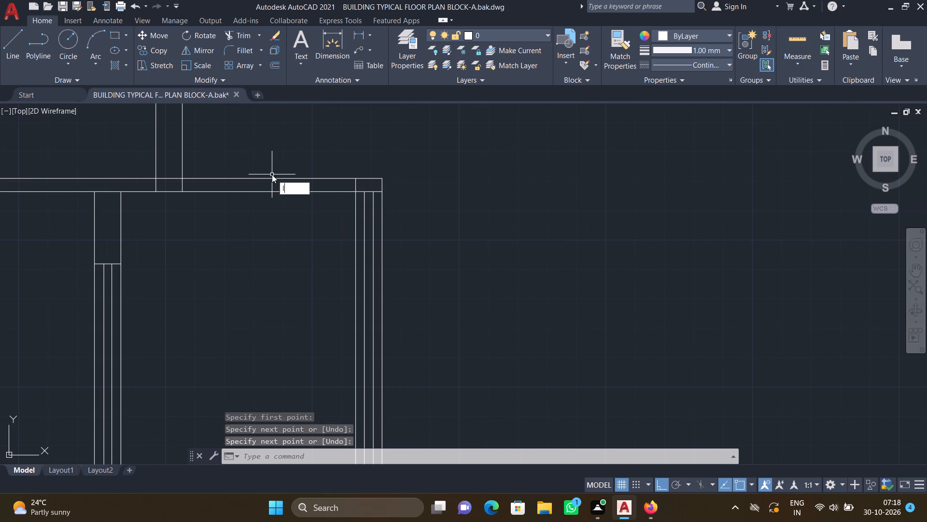
key("Return")
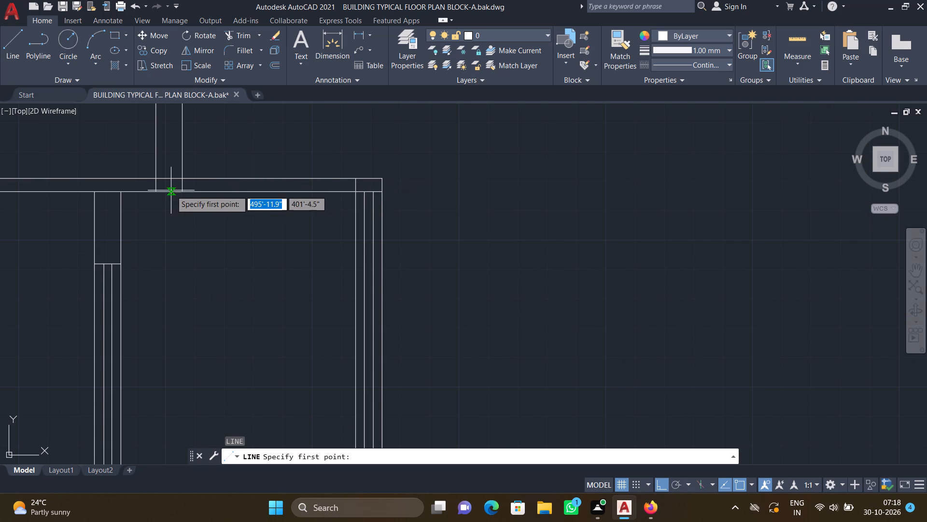
scroll(194, 183, "up", 3)
scroll(140, 176, "up", 2)
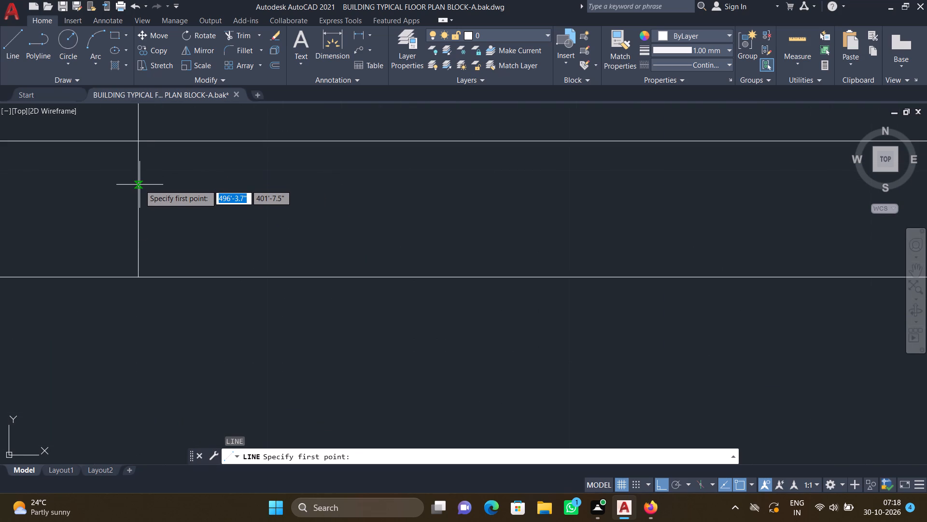
left_click(140, 184)
scroll(314, 178, "down", 4)
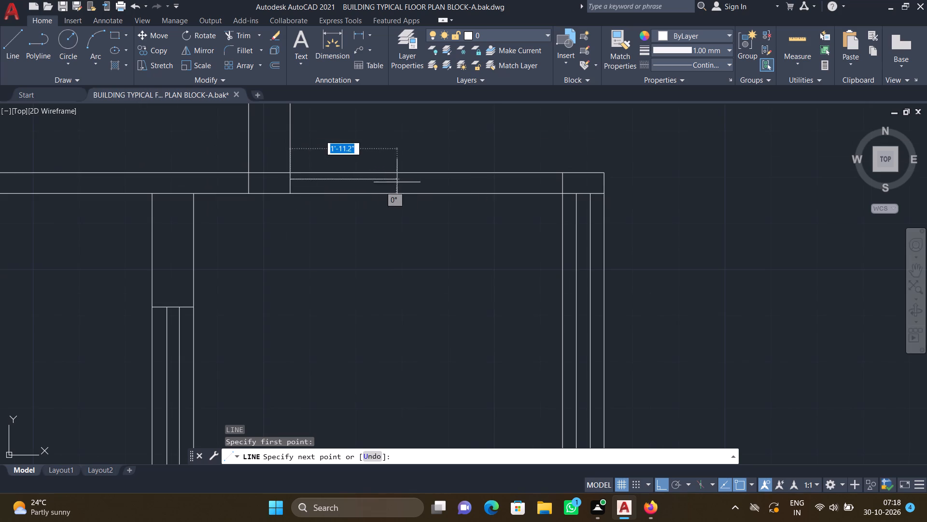
middle_click_drag(392, 179, 268, 183)
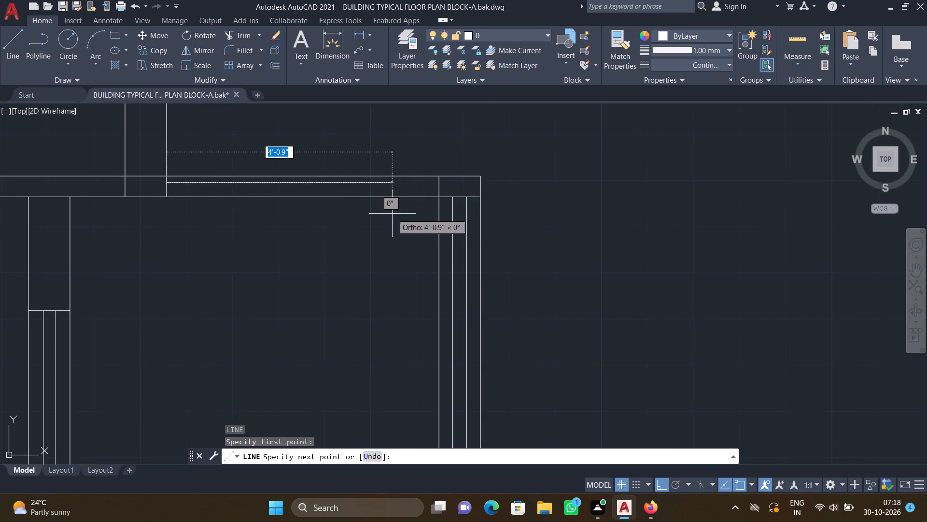
scroll(411, 219, "up", 2)
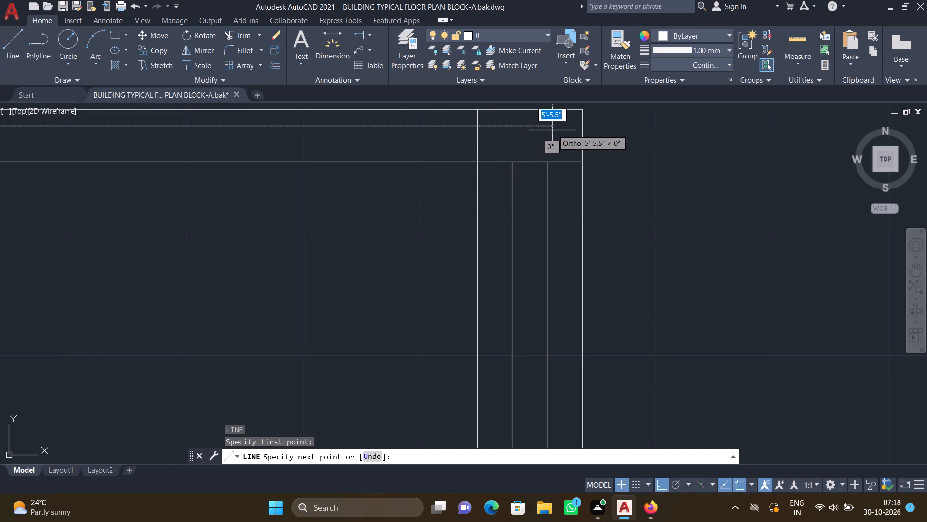
scroll(539, 142, "up", 1)
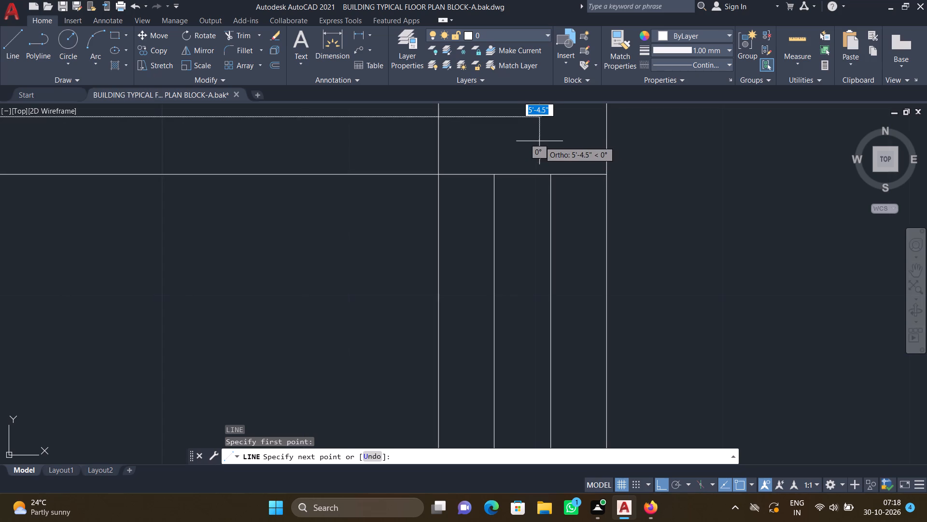
scroll(545, 138, "down", 1)
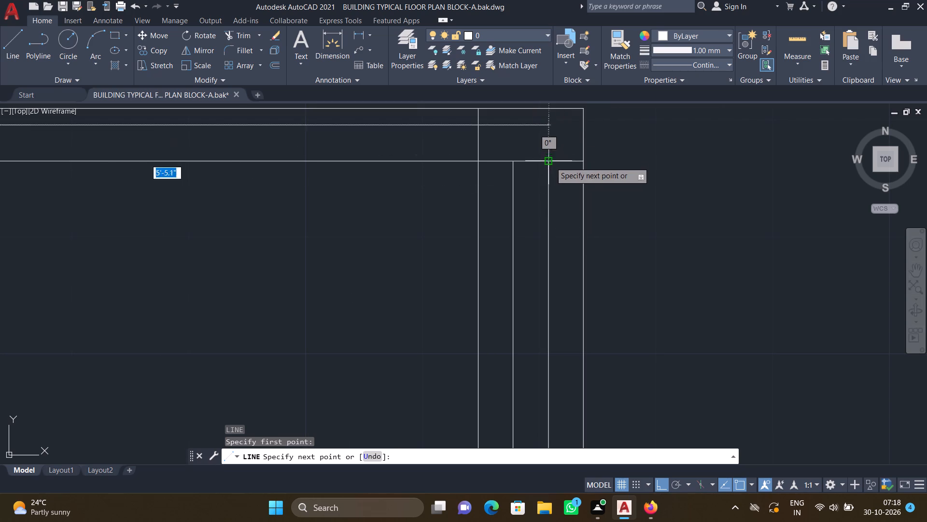
left_click(547, 126)
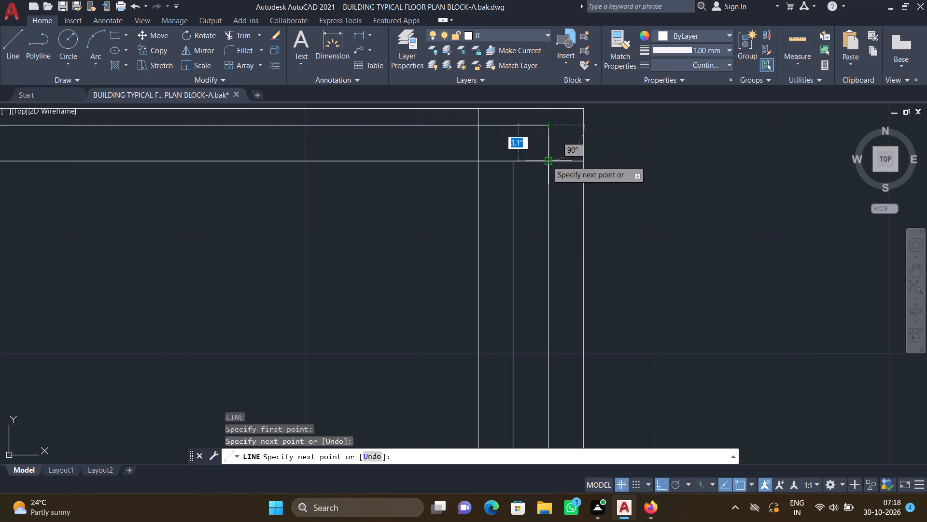
left_click(547, 161)
key("Return")
Draw a parallel line about 5'2" east nearer the north wall's inner face, turning down to meet the inner vertical window line.
key("l")
key("Return")
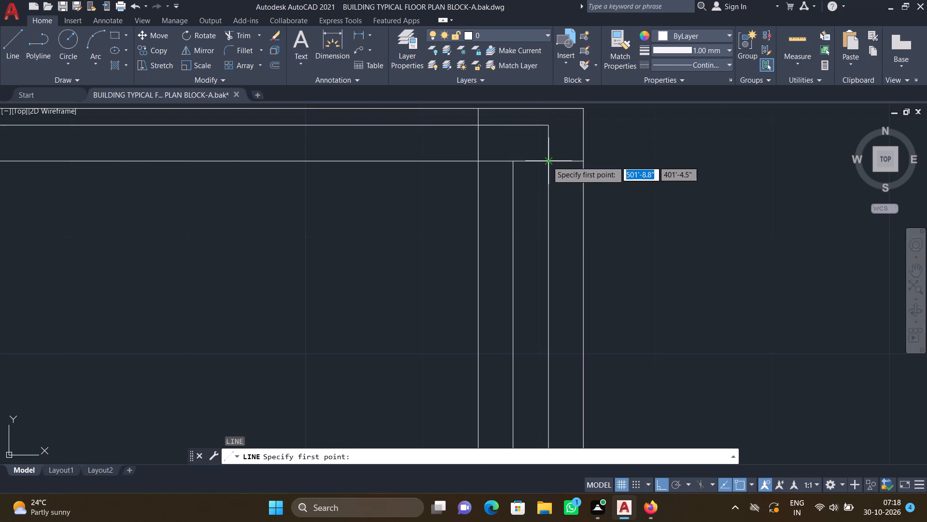
scroll(352, 191, "down", 2)
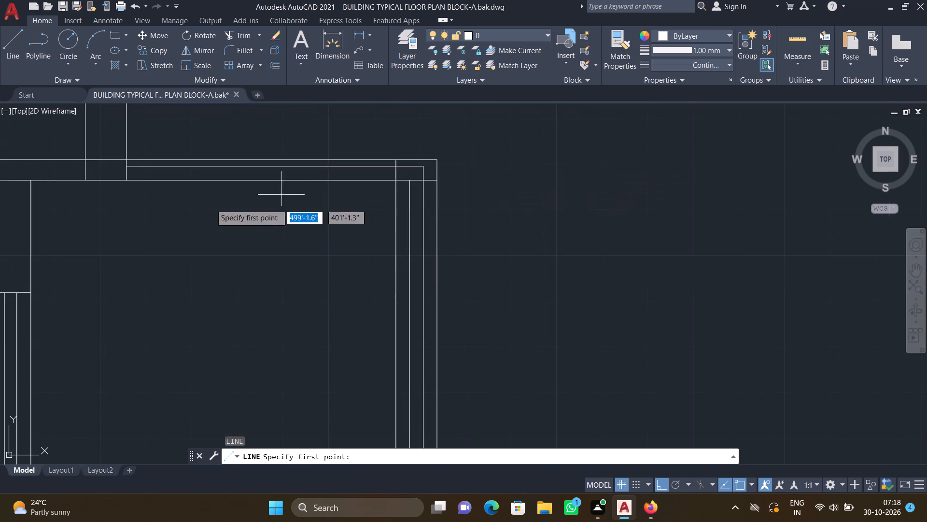
middle_click_drag(165, 212, 296, 195)
scroll(270, 161, "up", 3)
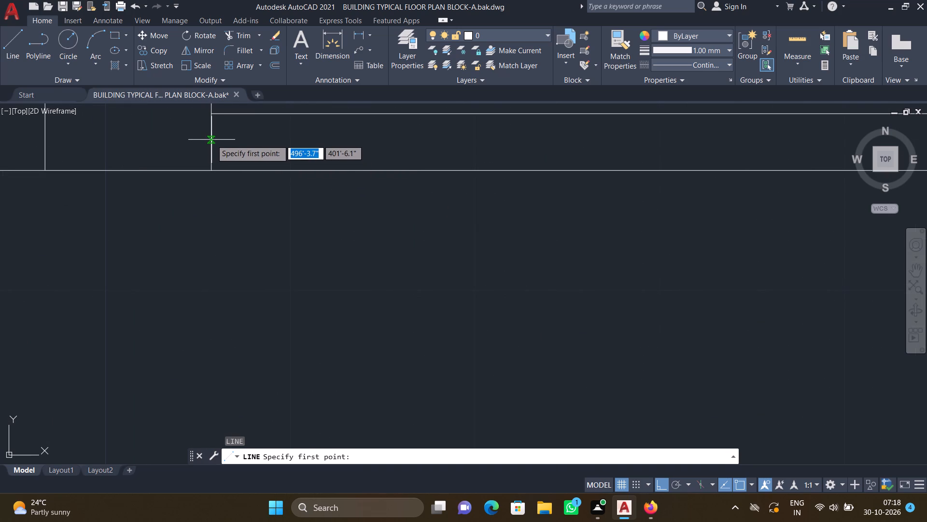
left_click(211, 140)
scroll(395, 133, "down", 2)
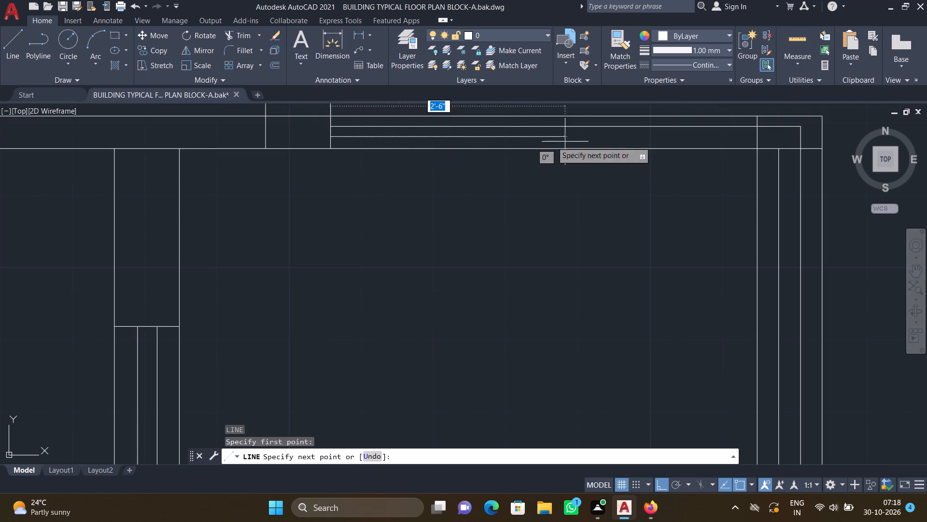
middle_click_drag(632, 129, 503, 165)
scroll(650, 171, "up", 3)
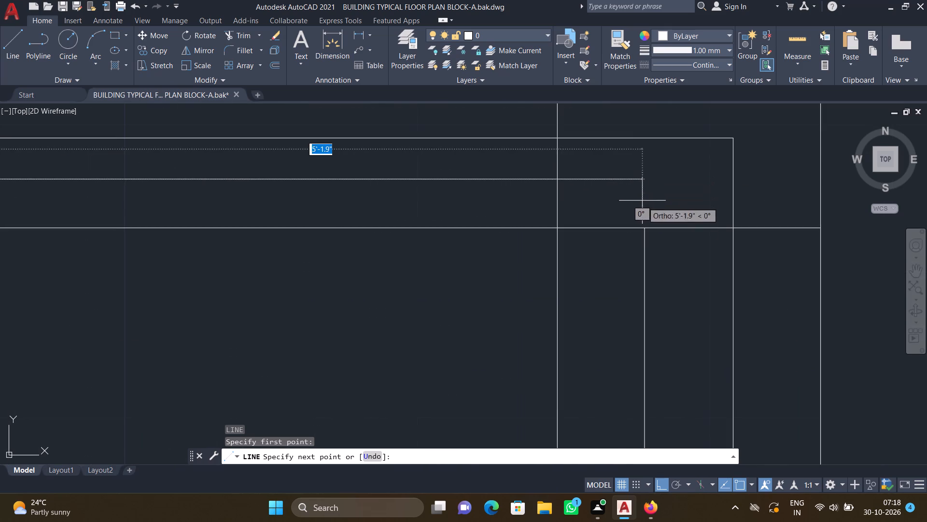
left_click(644, 180)
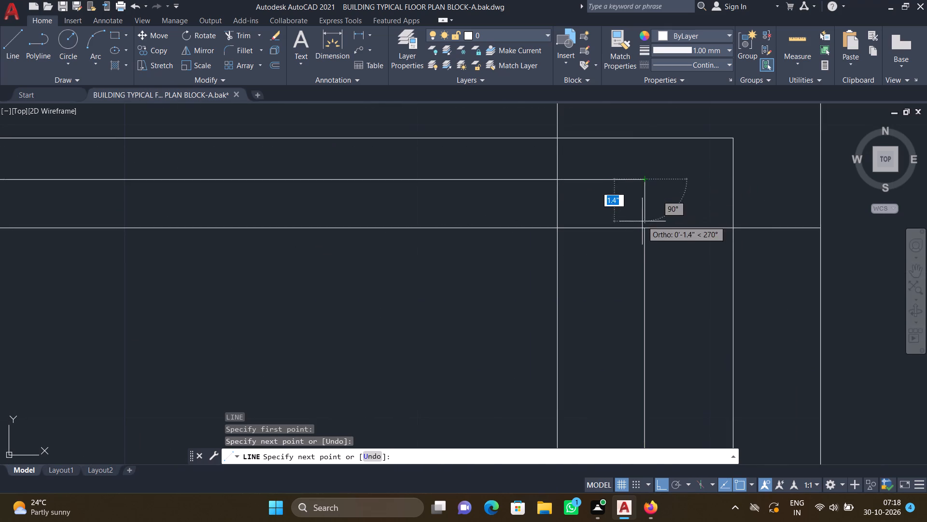
left_click(643, 226)
key("Return")
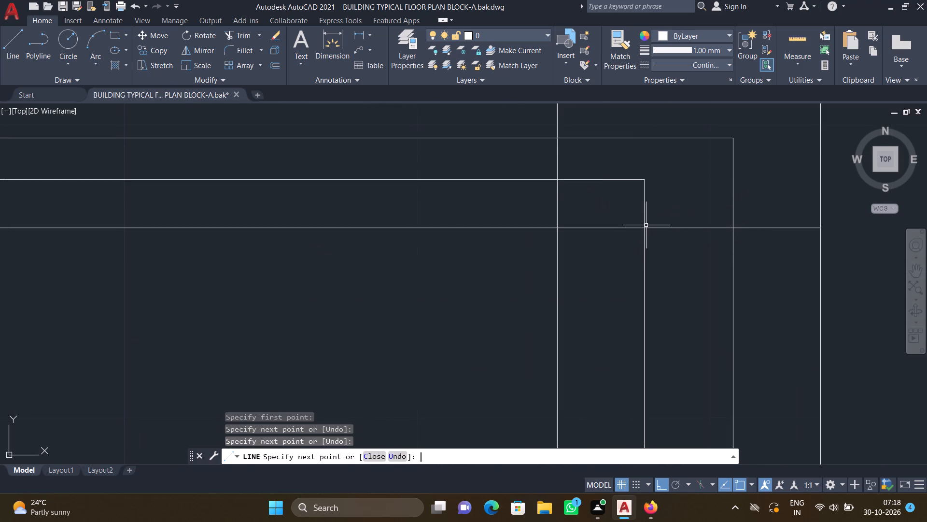
Draw a three-sided outline about 3'10" deep and 11'1.5" wide projecting north from the exterior wall, spanning the two small middle rooms.
scroll(615, 279, "down", 4)
scroll(495, 235, "down", 1)
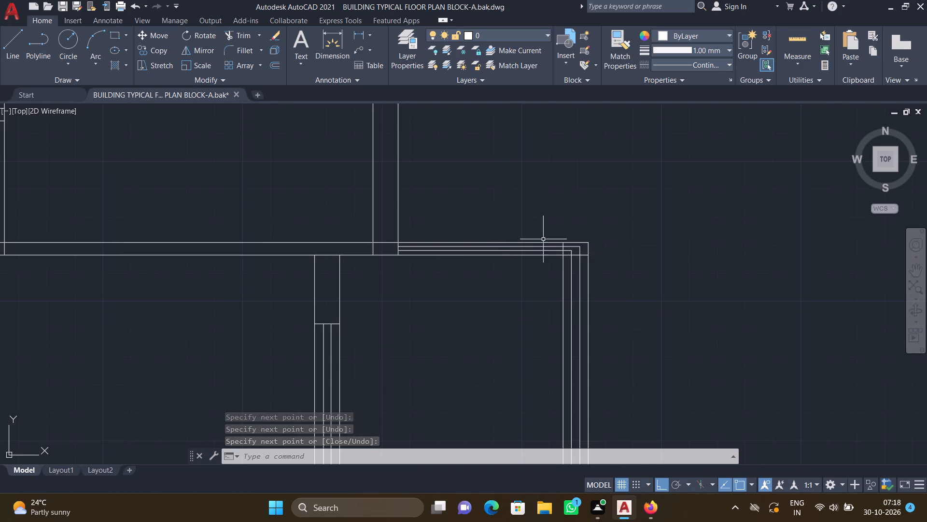
scroll(585, 258, "up", 3)
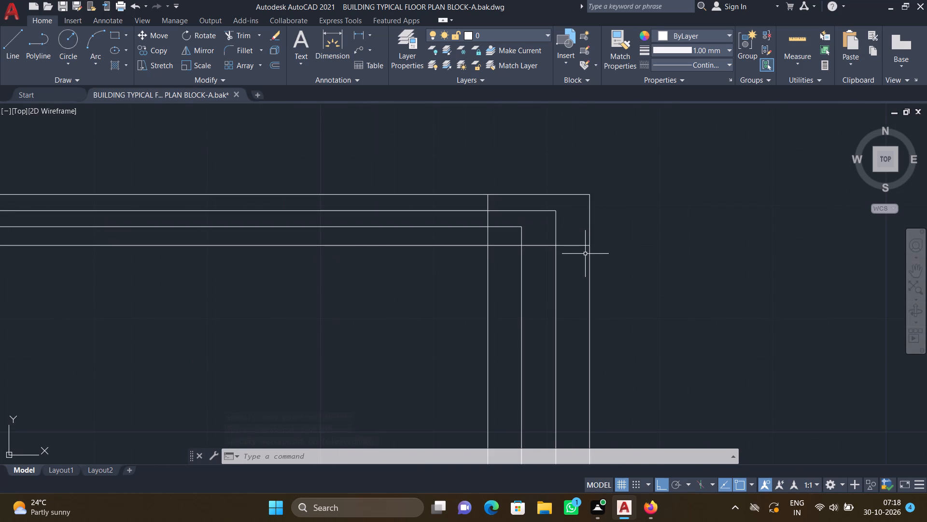
scroll(579, 280, "down", 6)
middle_click_drag(330, 288, 454, 202)
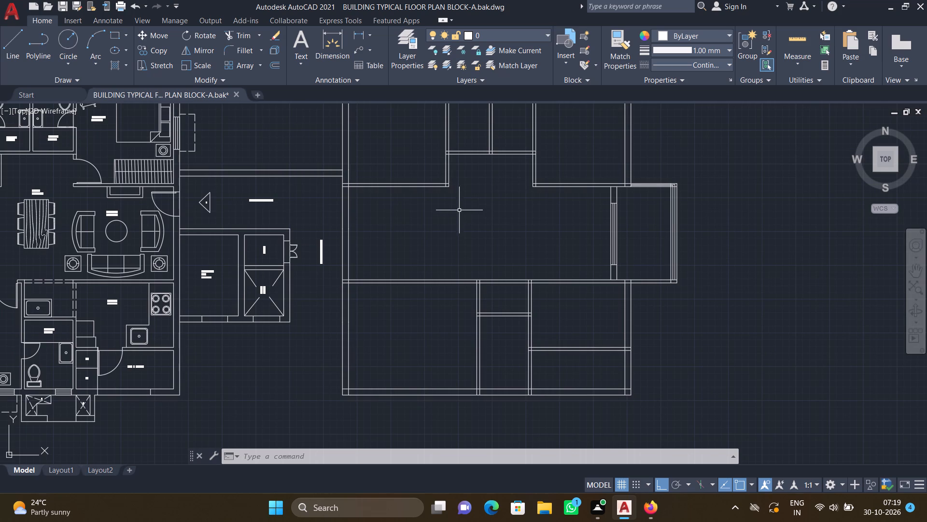
middle_click_drag(439, 233, 419, 265)
middle_click(408, 283)
middle_click_drag(450, 176, 397, 262)
scroll(394, 172, "up", 1)
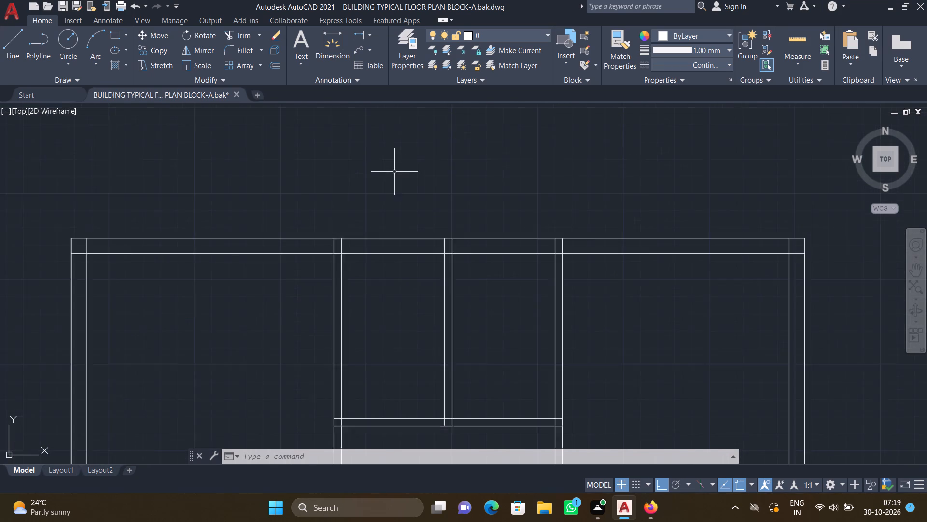
scroll(394, 172, "up", 2)
key("l")
key("Return")
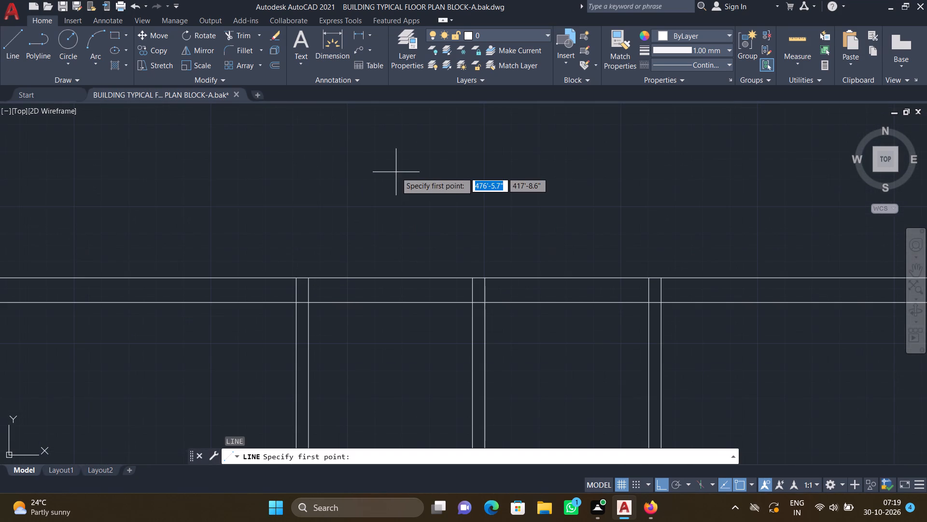
scroll(296, 274, "up", 1)
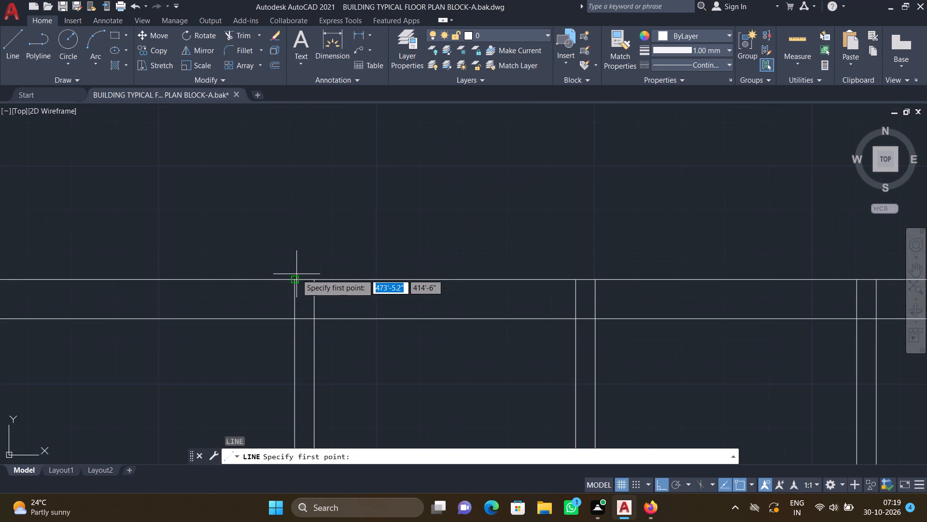
left_click(294, 280)
scroll(308, 206, "down", 3)
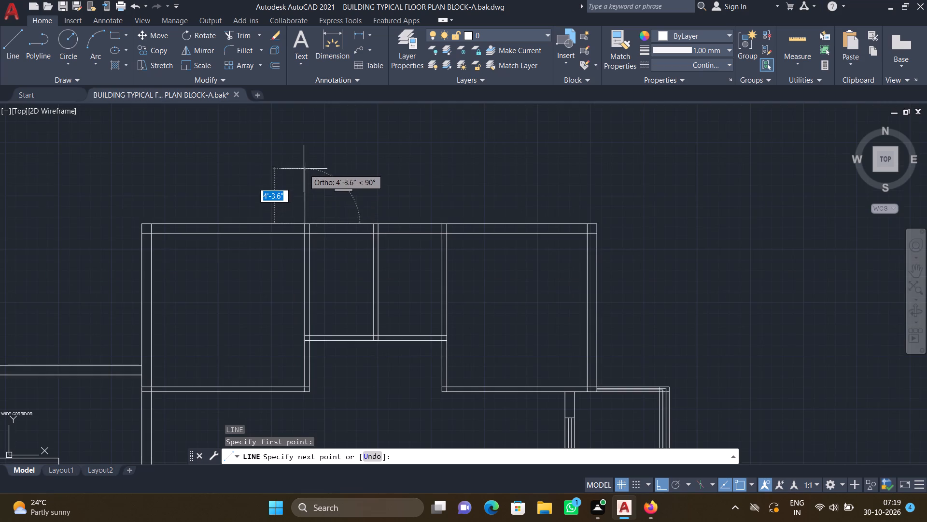
middle_click_drag(301, 175, 299, 214)
scroll(306, 210, "up", 2)
middle_click_drag(295, 207, 259, 178)
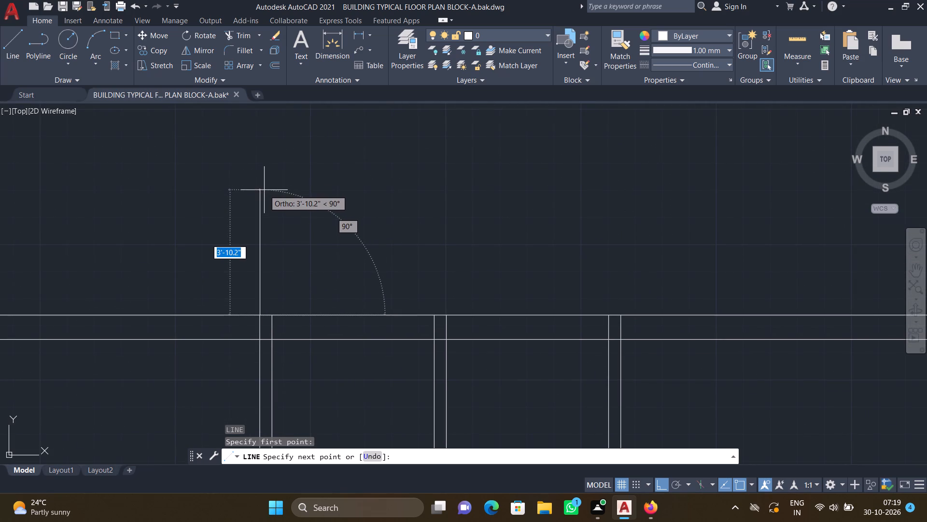
left_click(264, 190)
scroll(391, 190, "down", 2)
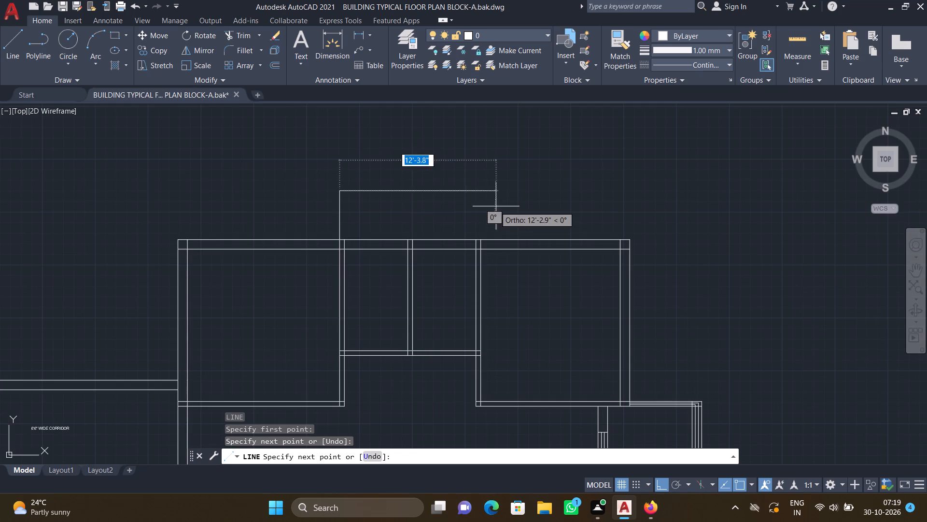
middle_click_drag(493, 205, 448, 187)
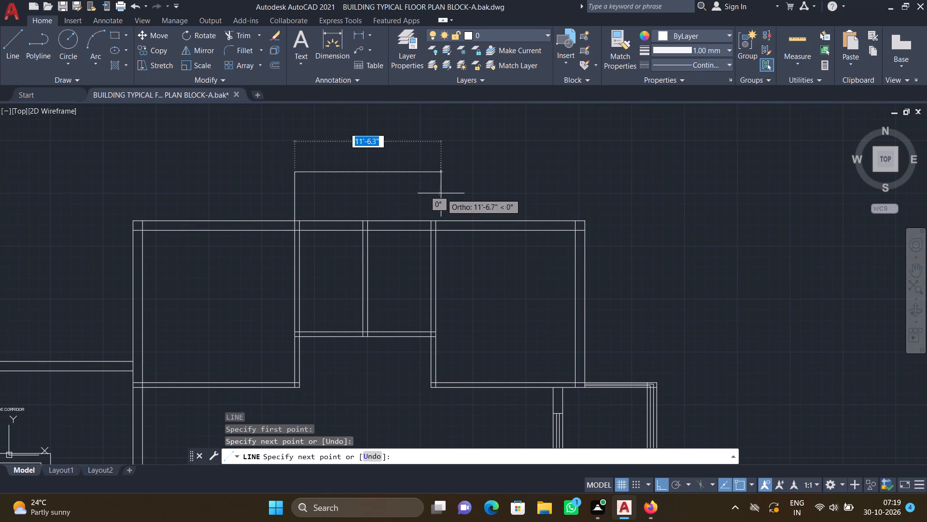
scroll(441, 193, "up", 2)
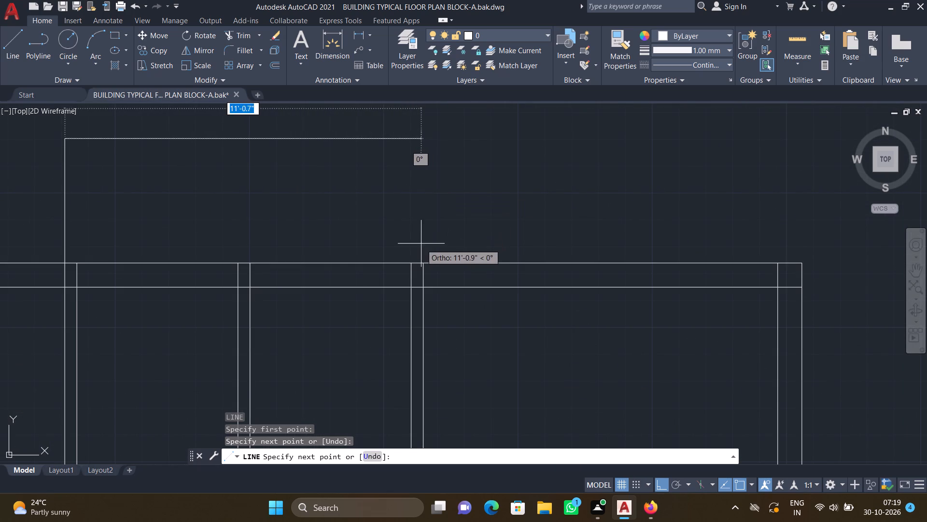
left_click(422, 140)
scroll(422, 256, "up", 2)
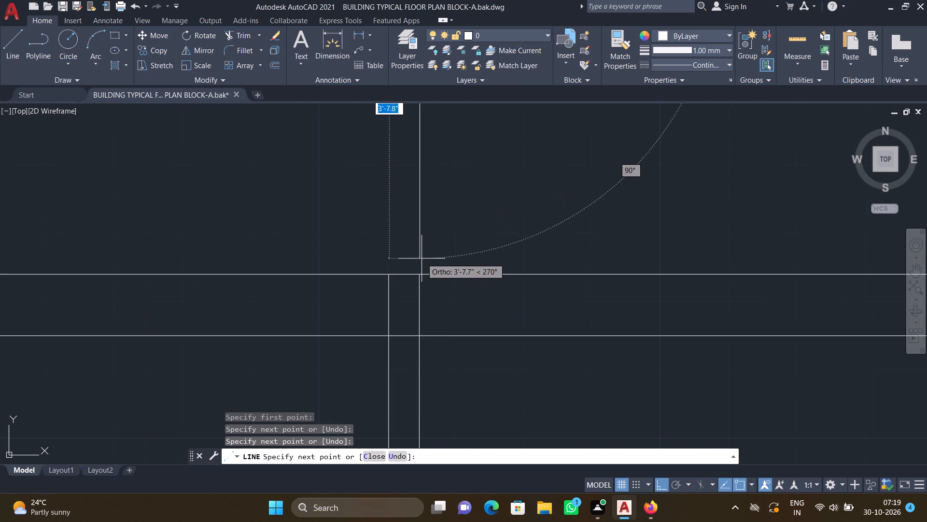
left_click(419, 277)
key("Return")
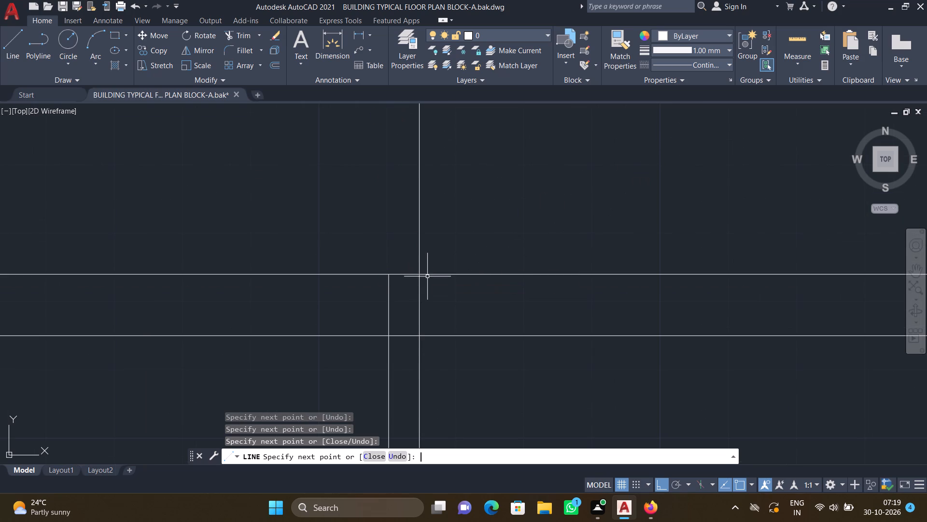
scroll(422, 257, "down", 2)
middle_click_drag(249, 218, 443, 221)
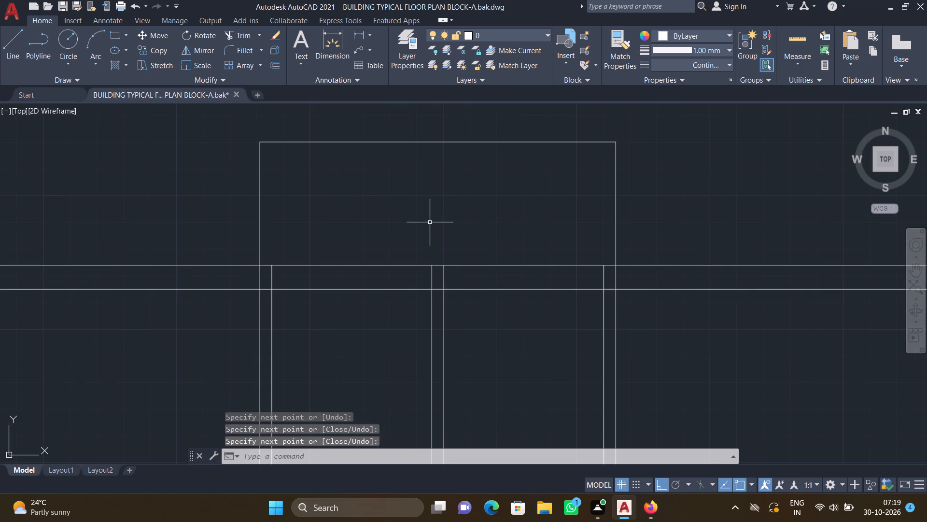
Draw a three-sided inner outline about 3'2" deep and 10' wide inside the north projection, starting and ending on the exterior wall line.
key("l")
key("Return")
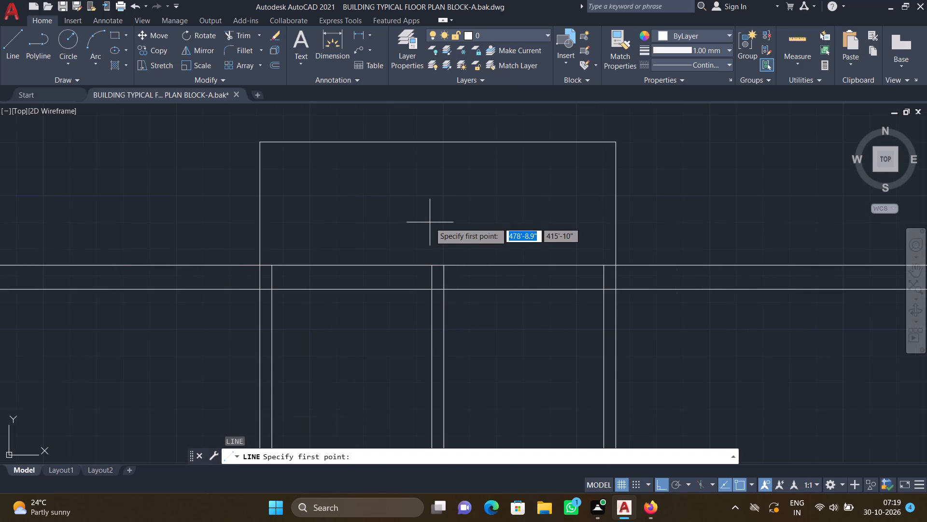
scroll(284, 260, "up", 1)
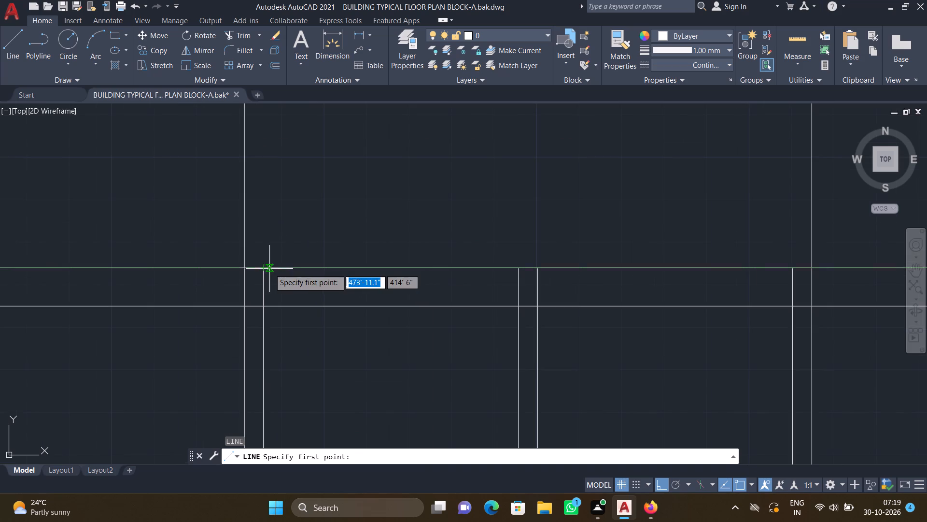
left_click(270, 267)
scroll(269, 198, "down", 2)
middle_click_drag(267, 181, 255, 230)
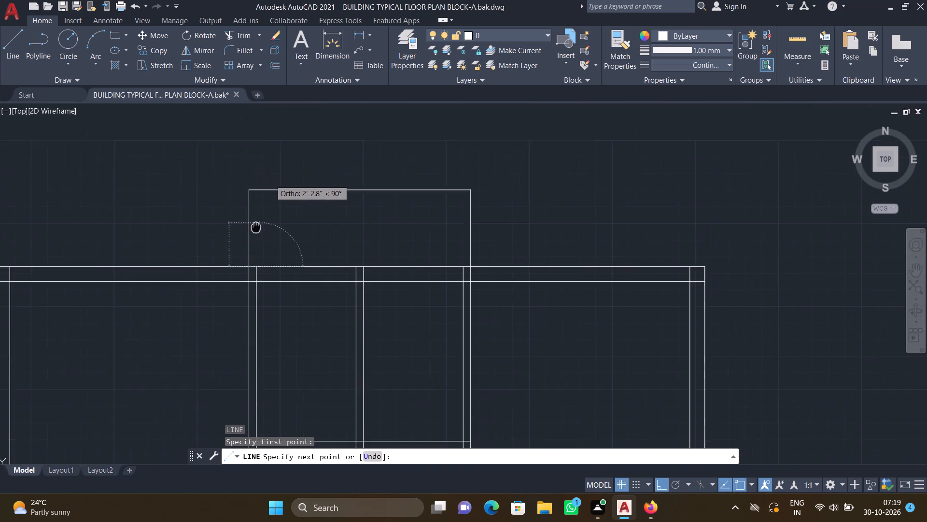
middle_click_drag(255, 230, 255, 233)
scroll(255, 207, "up", 2)
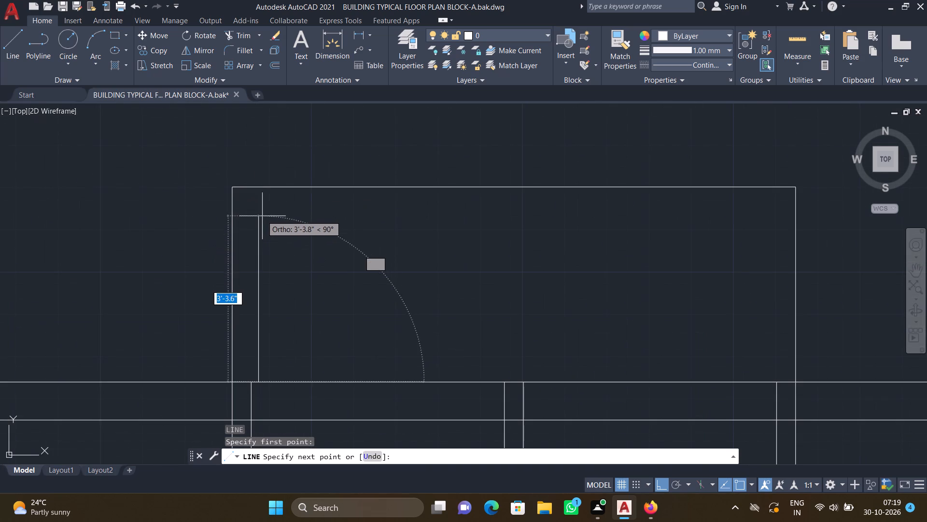
middle_click_drag(258, 216, 219, 191)
scroll(220, 192, "up", 1)
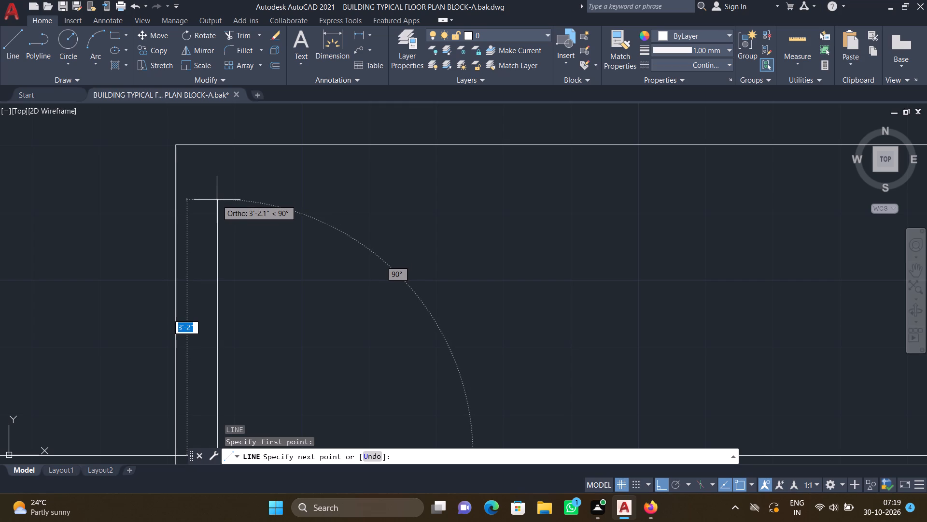
left_click(217, 198)
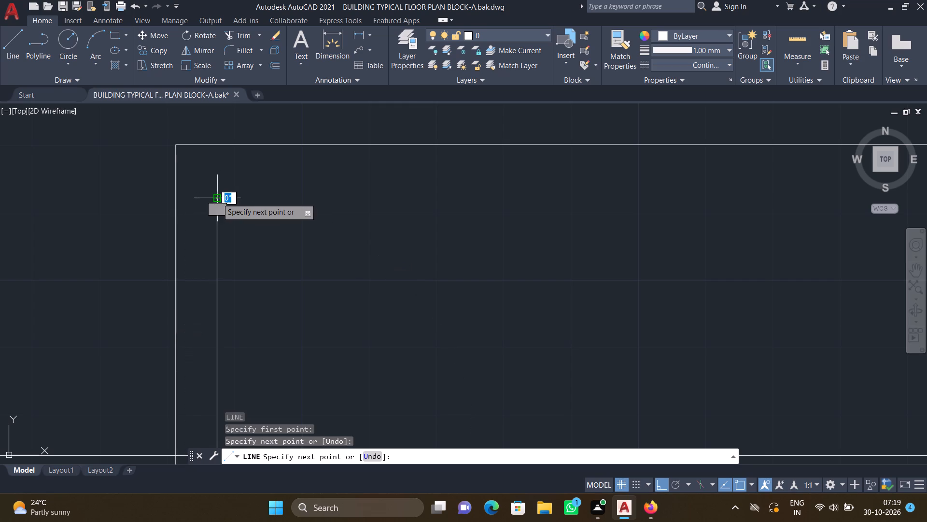
scroll(337, 193, "down", 2)
middle_click_drag(415, 200, 272, 185)
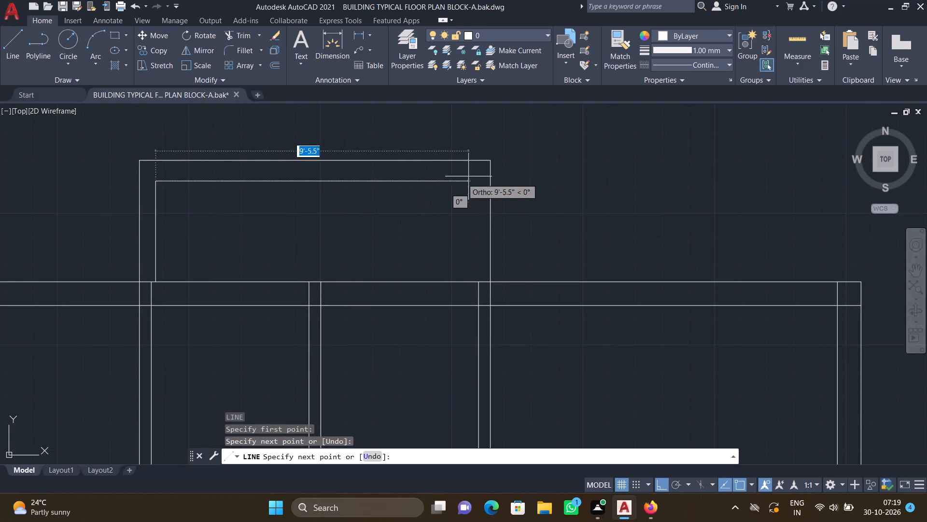
scroll(468, 179, "up", 2)
scroll(477, 191, "down", 3)
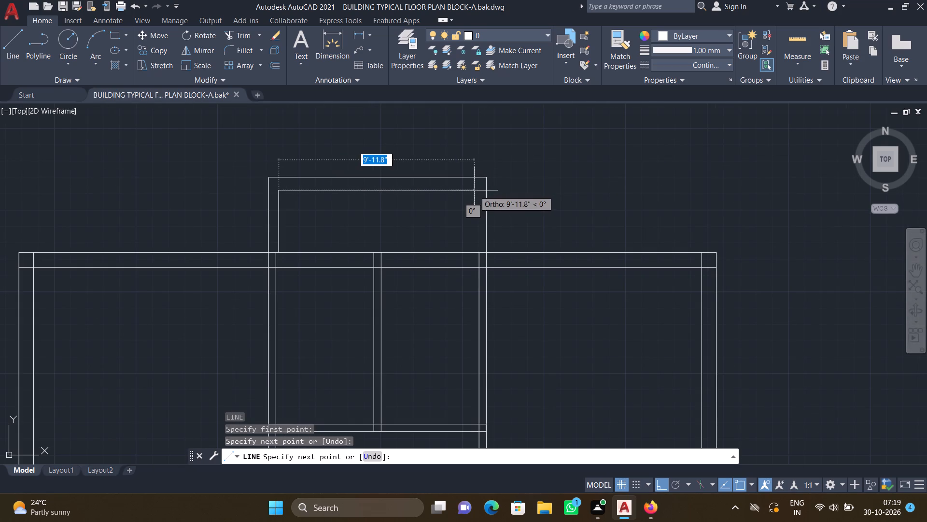
scroll(470, 193, "up", 1)
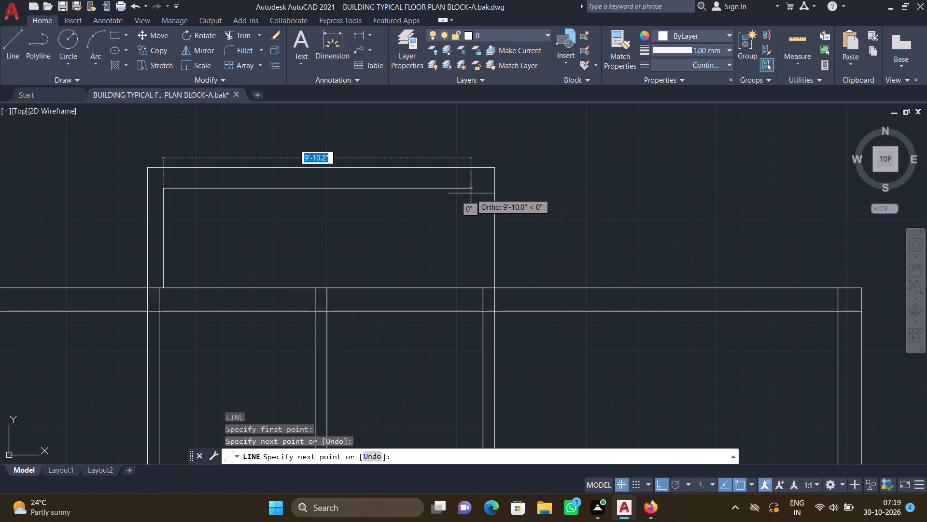
scroll(471, 193, "up", 1)
left_click_drag(476, 191, 477, 191)
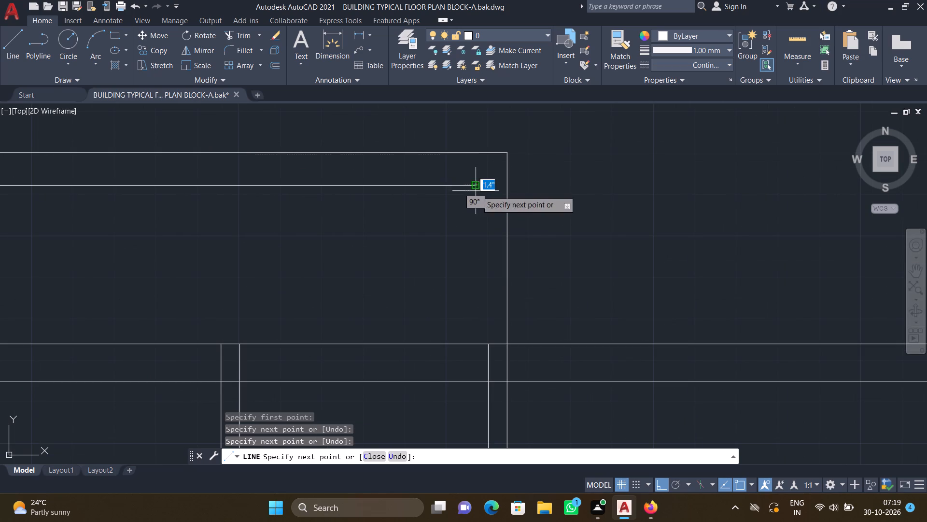
left_click_drag(477, 191, 477, 195)
scroll(477, 343, "up", 1)
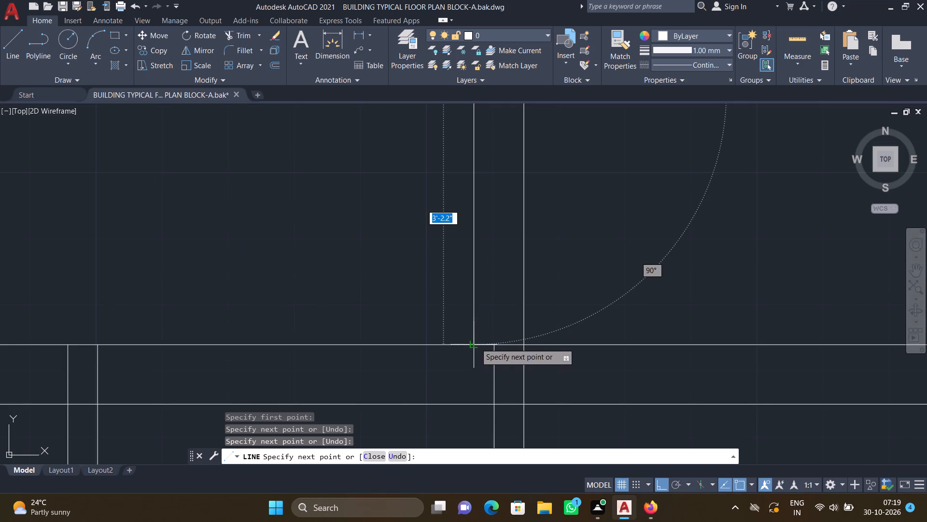
left_click(473, 347)
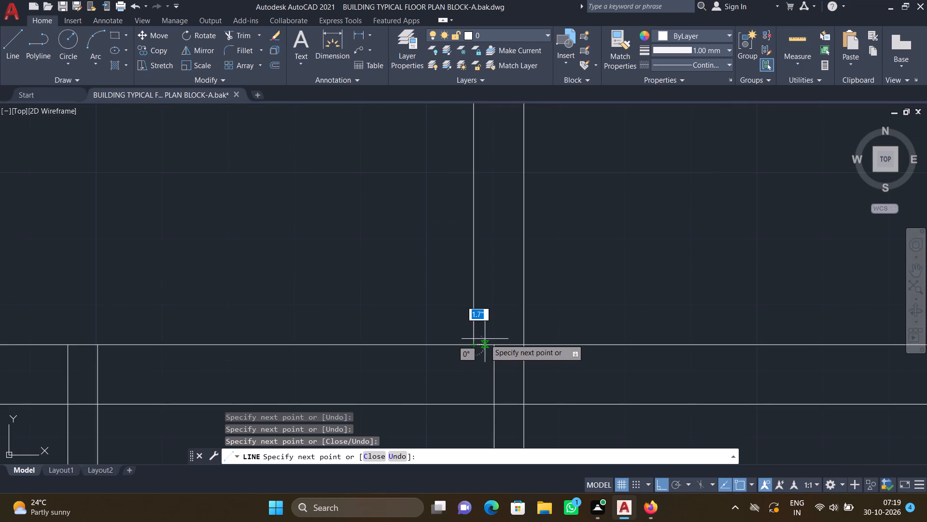
key("Return")
Draw a three-sided strip about 11.6" deep and 10'6.5" wide on the projection's north edge, ending at its northeast corner.
scroll(474, 341, "down", 4)
middle_click_drag(331, 318, 337, 261)
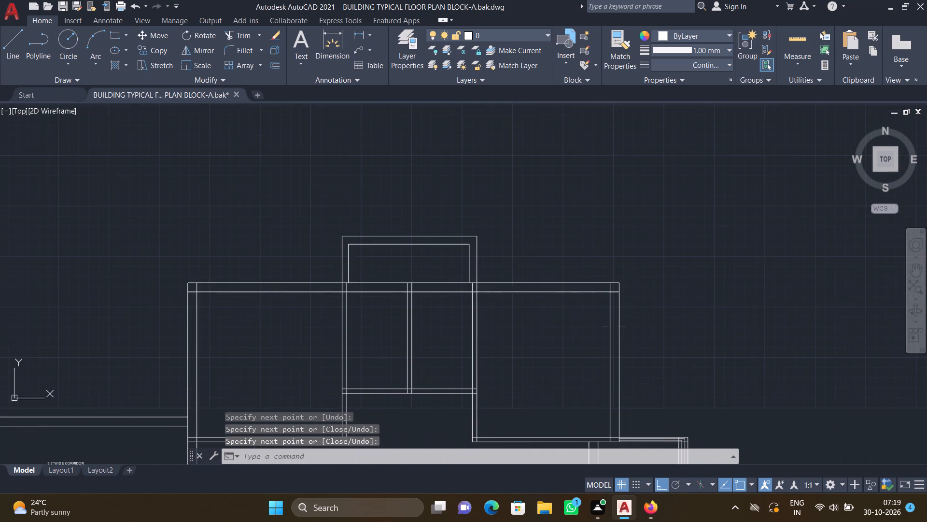
middle_click_drag(386, 266, 299, 259)
key("l")
key("Return")
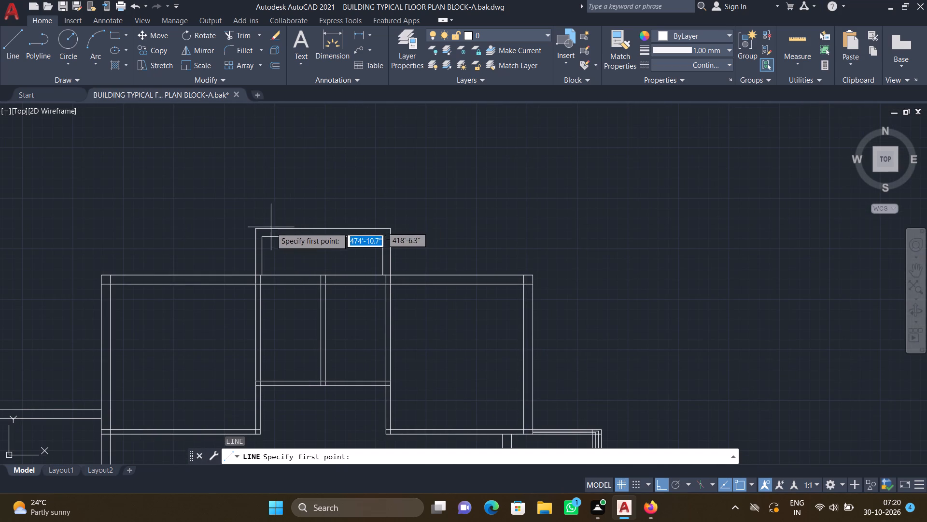
scroll(266, 234, "up", 4)
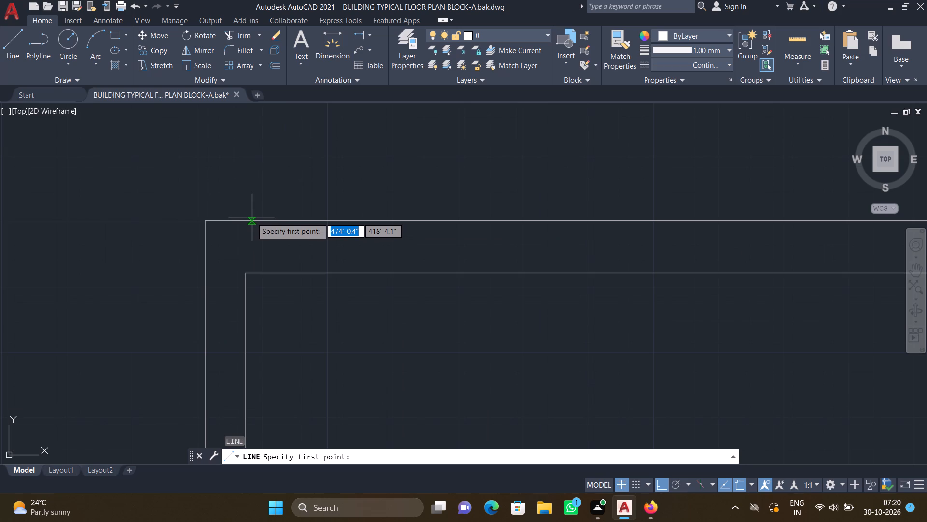
left_click(251, 221)
scroll(257, 179, "down", 2)
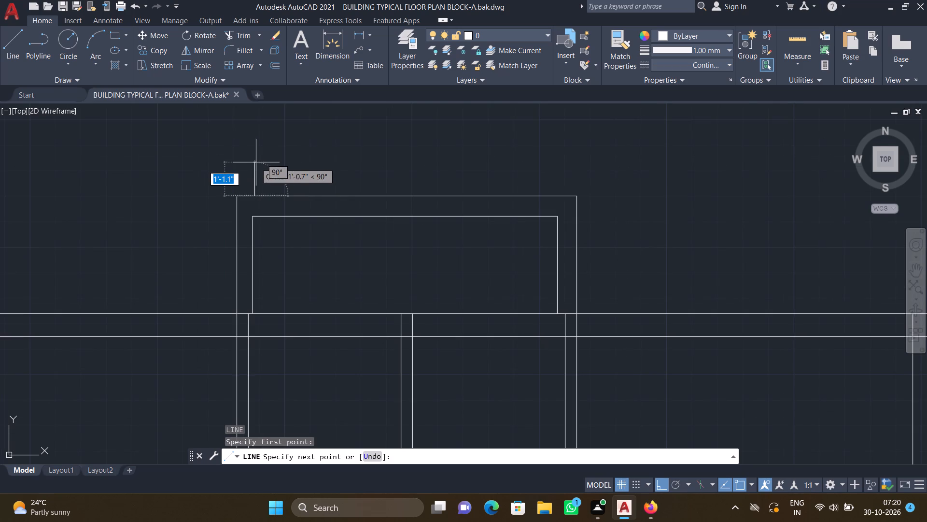
scroll(256, 162, "up", 1)
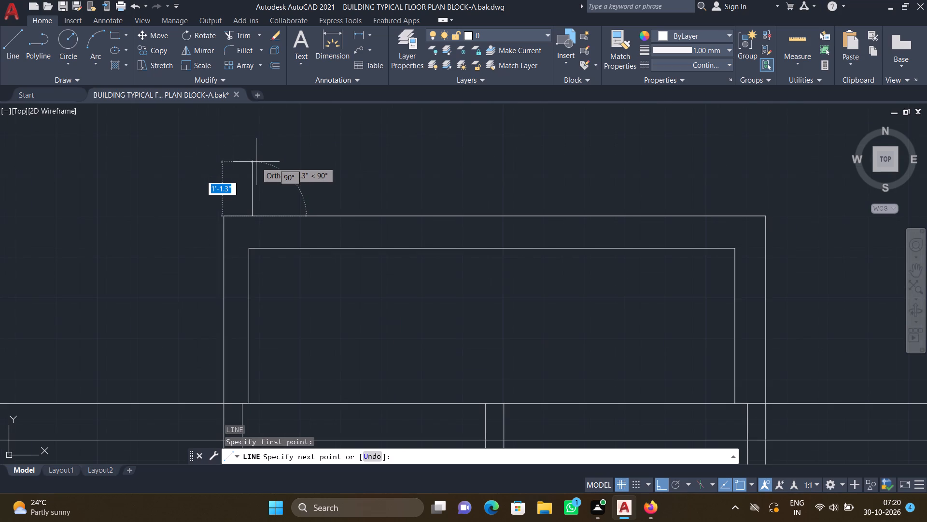
left_click(252, 169)
scroll(388, 161, "down", 2)
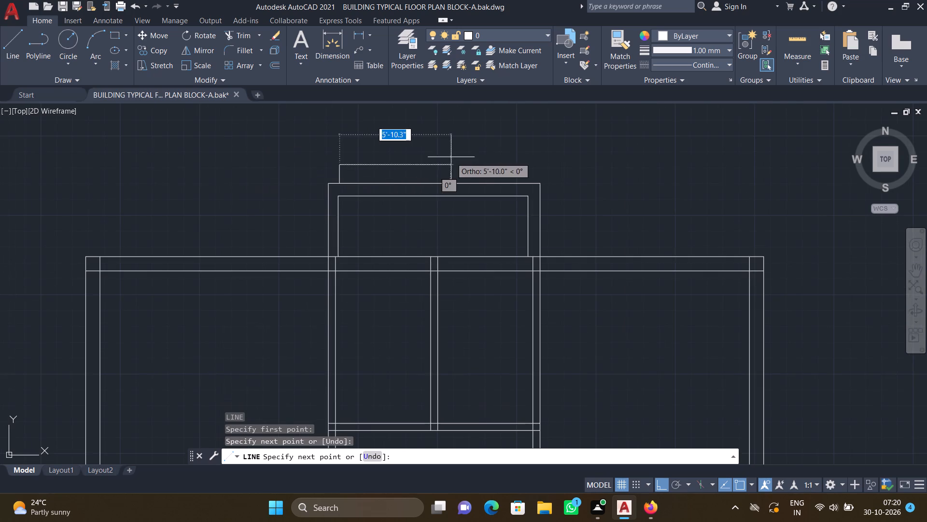
middle_click_drag(436, 155, 361, 149)
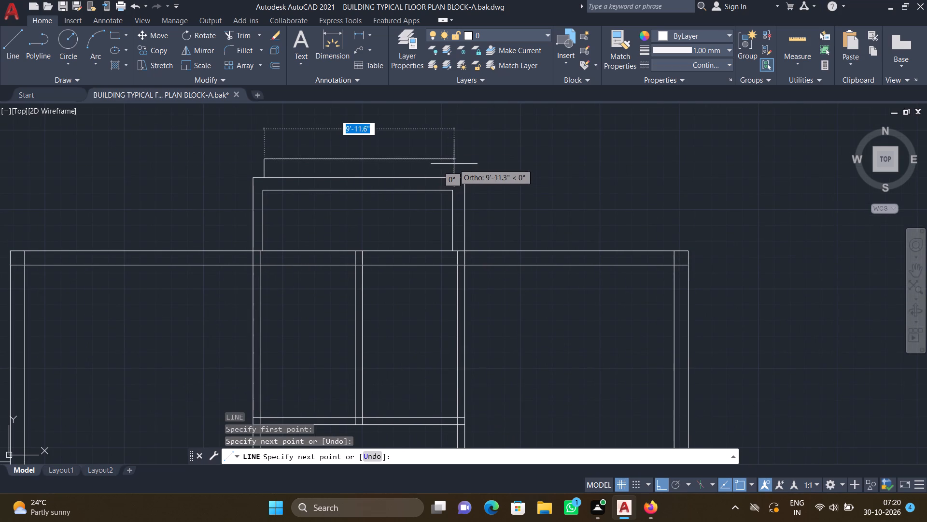
scroll(461, 164, "up", 3)
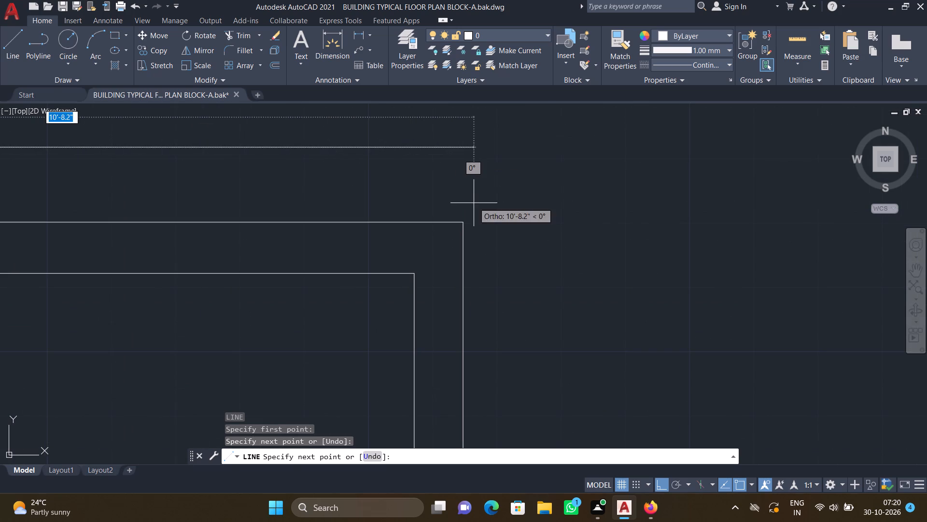
left_click(462, 147)
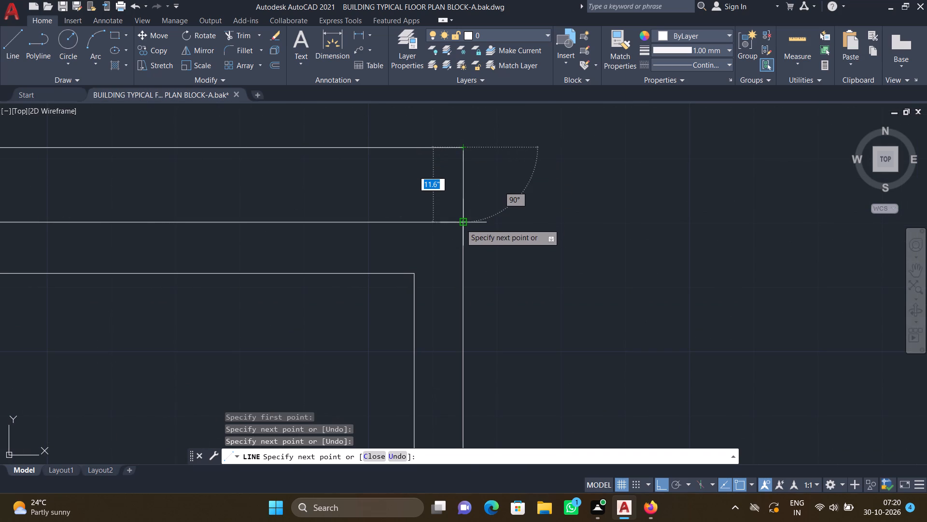
left_click(461, 224)
key("Return")
Draw a vertical line about 11.6" long across the new strip, about 5" east of its west end.
scroll(495, 200, "down", 5)
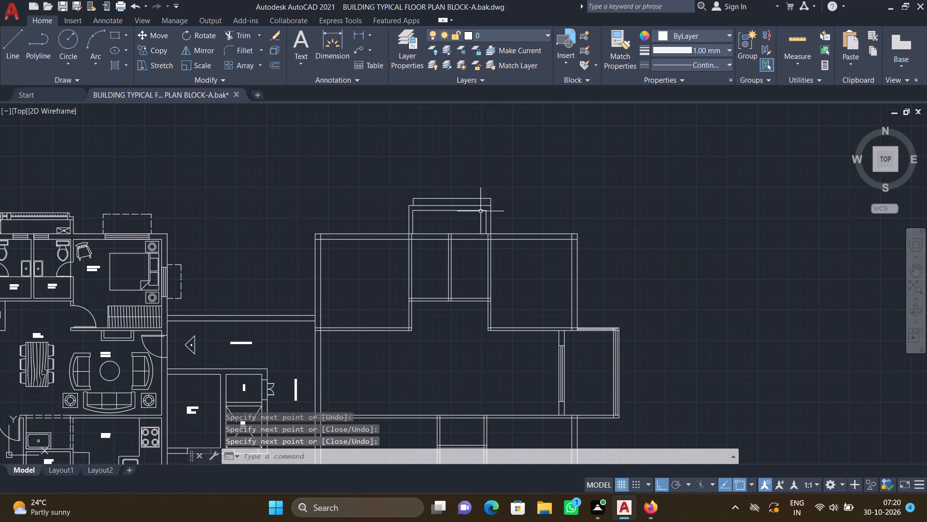
middle_click_drag(328, 244, 396, 214)
scroll(513, 164, "up", 3)
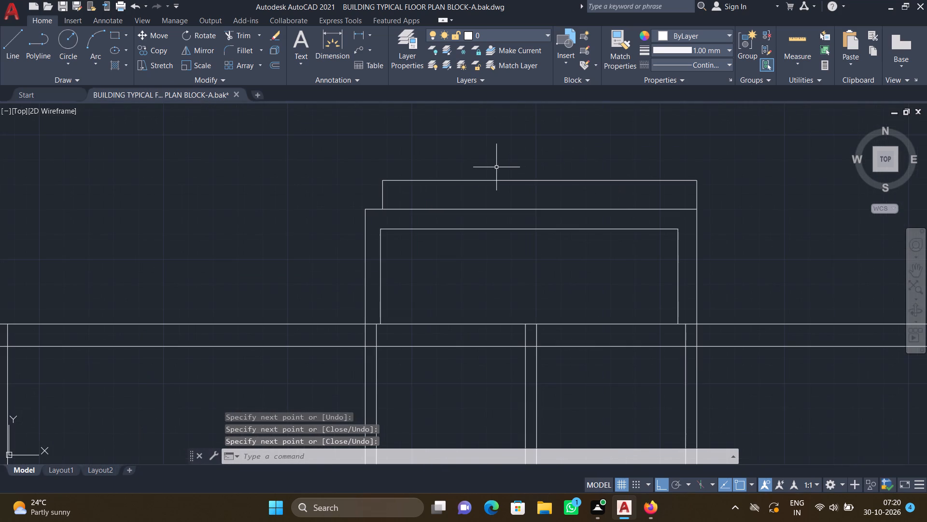
key("l")
key("Return")
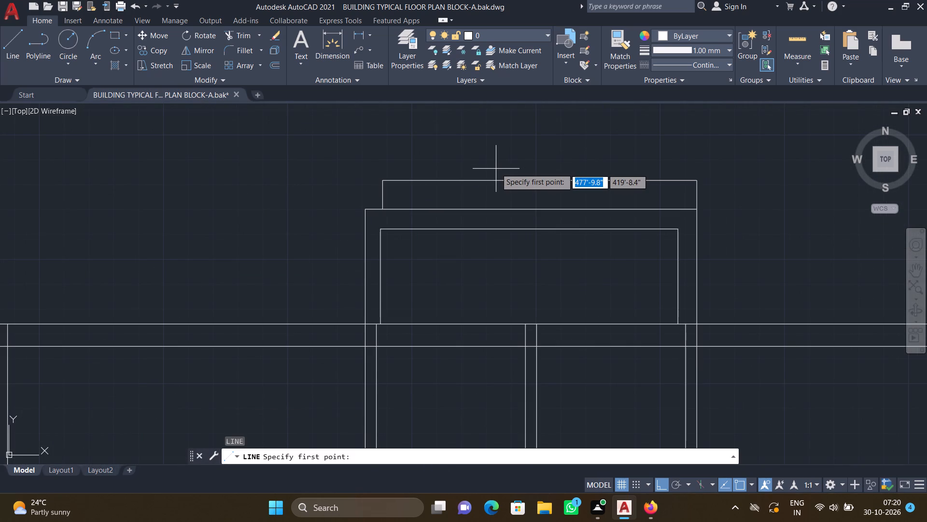
scroll(404, 188, "up", 3)
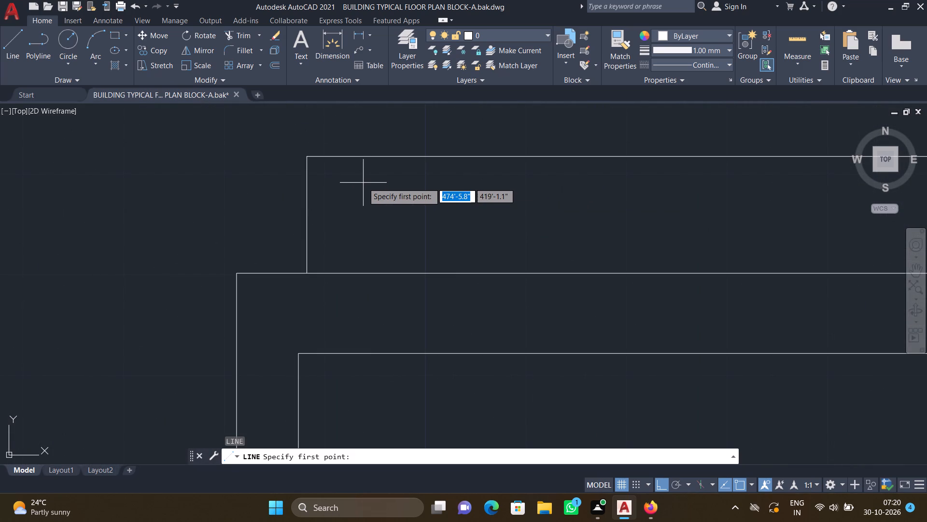
scroll(358, 165, "up", 2)
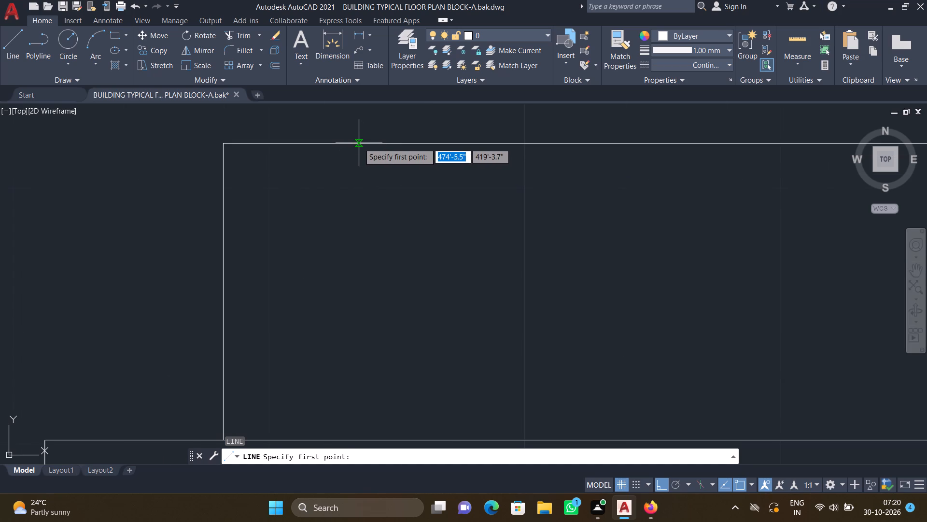
left_click_drag(359, 143, 358, 151)
scroll(369, 252, "down", 2)
middle_click_drag(355, 271, 348, 242)
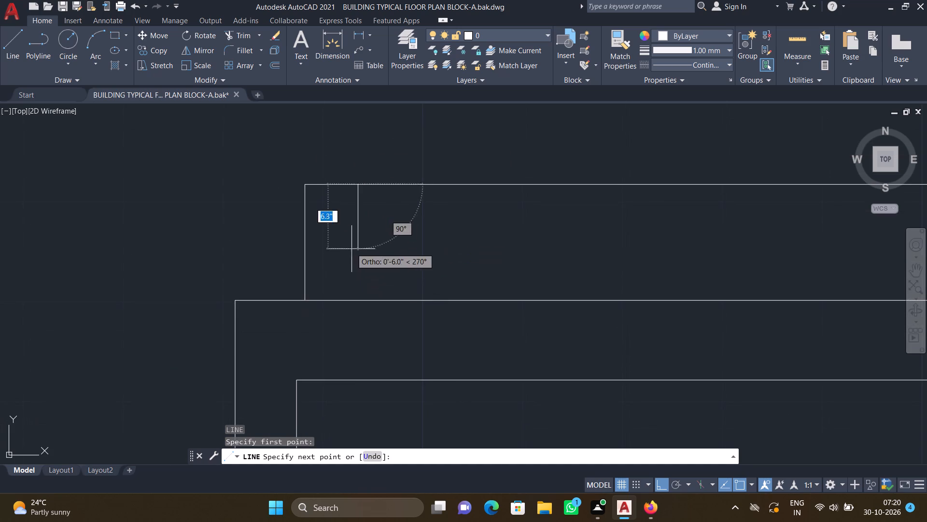
scroll(355, 286, "up", 2)
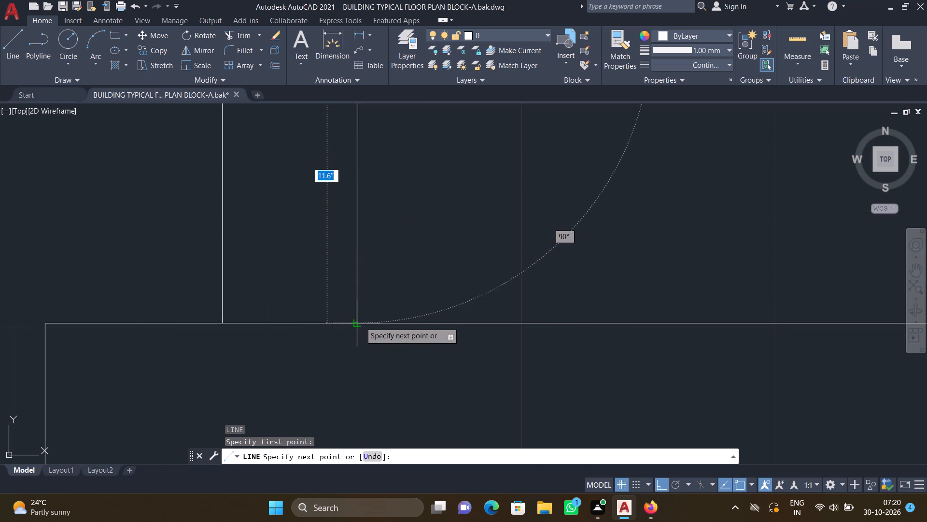
left_click(360, 322)
key("Return")
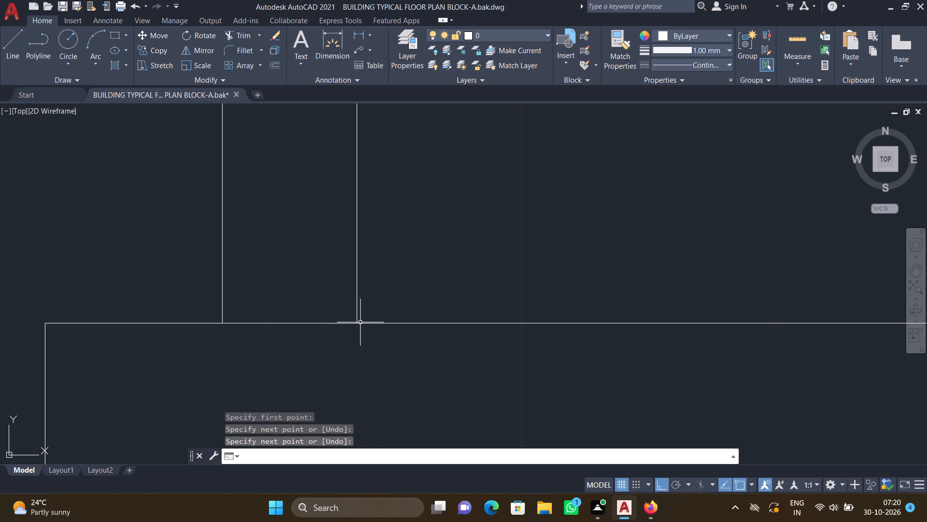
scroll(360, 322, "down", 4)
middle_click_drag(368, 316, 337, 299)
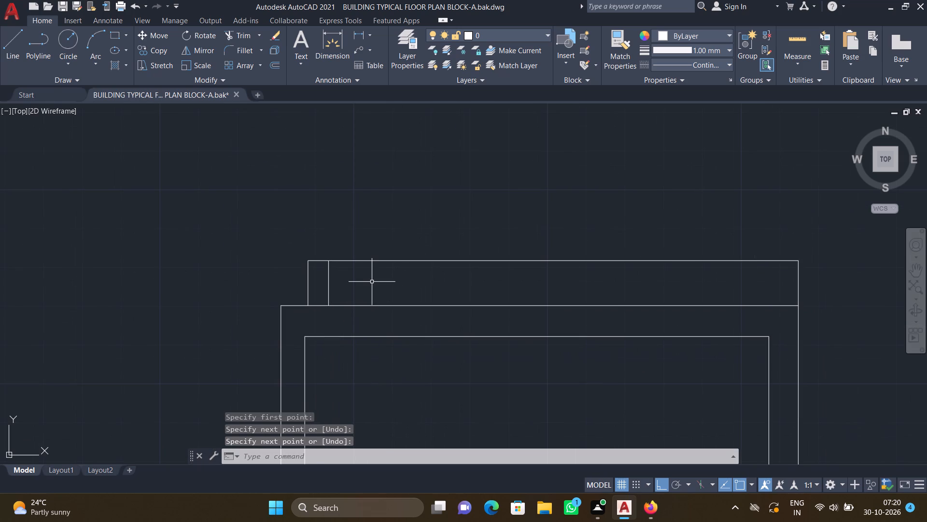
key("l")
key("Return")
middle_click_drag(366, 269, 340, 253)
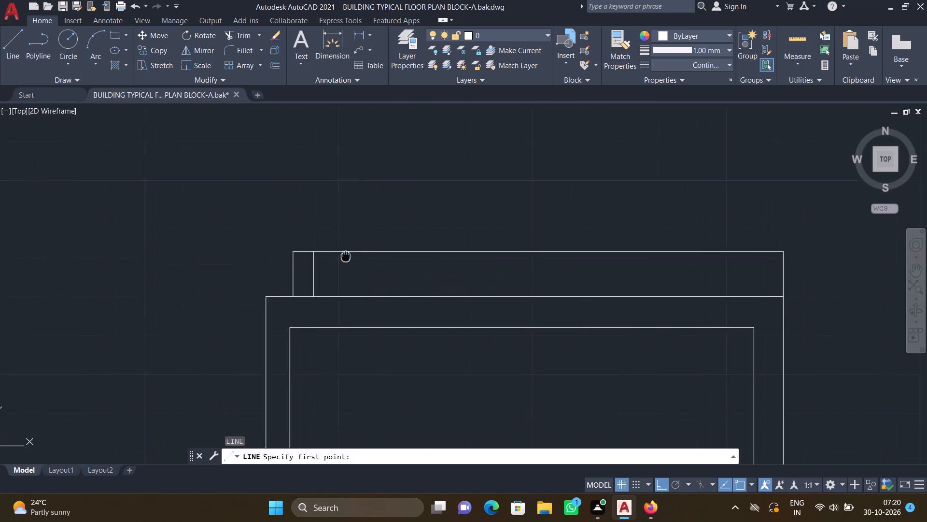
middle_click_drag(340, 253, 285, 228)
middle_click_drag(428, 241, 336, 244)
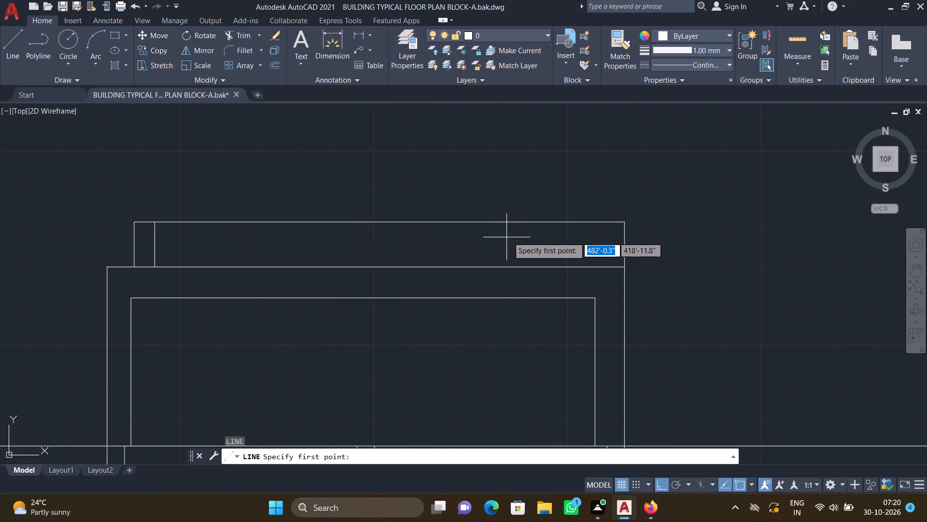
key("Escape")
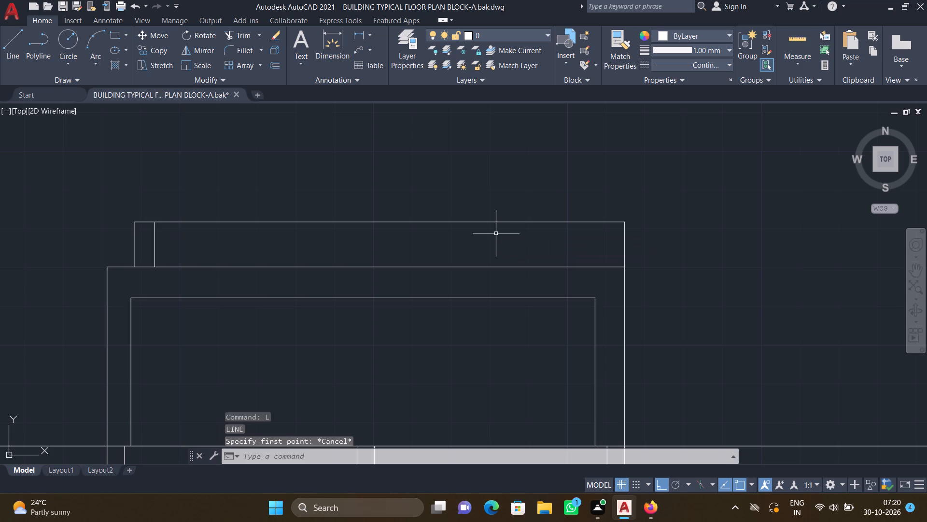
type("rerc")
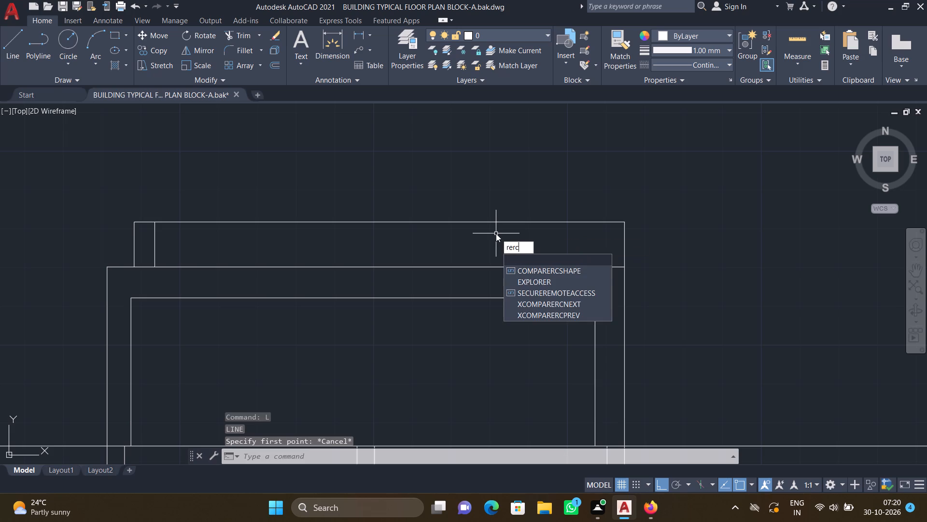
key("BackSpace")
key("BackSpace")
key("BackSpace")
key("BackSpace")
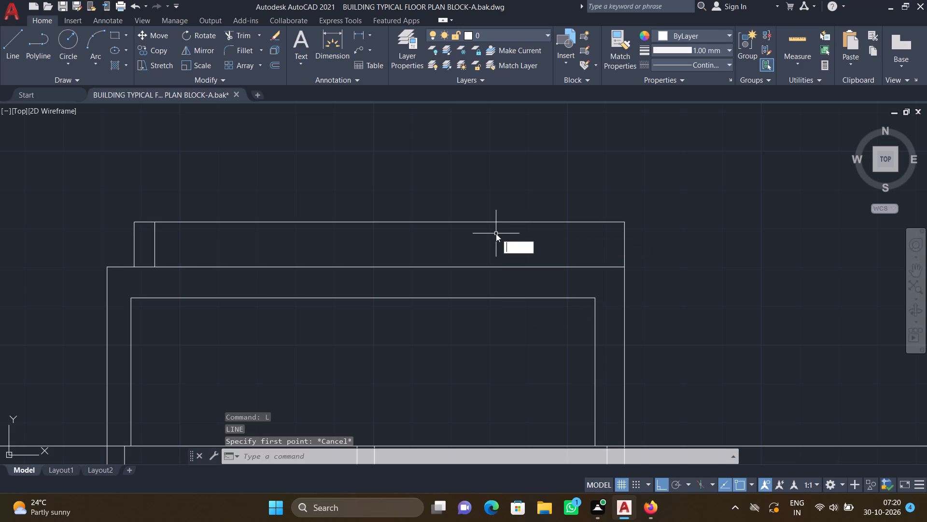
Draw a rectangle about 8.2" wide and 11.6" deep across the north strip, in its eastern half.
type("rec")
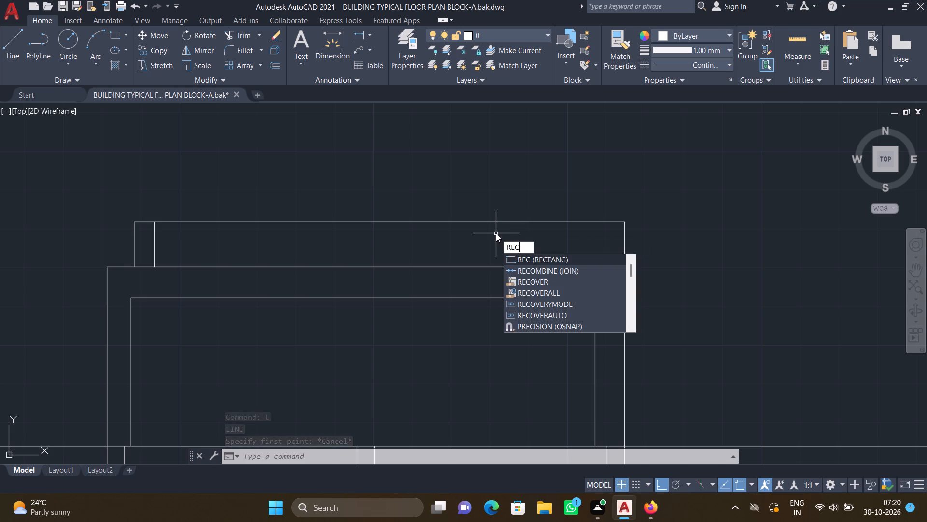
key("Return")
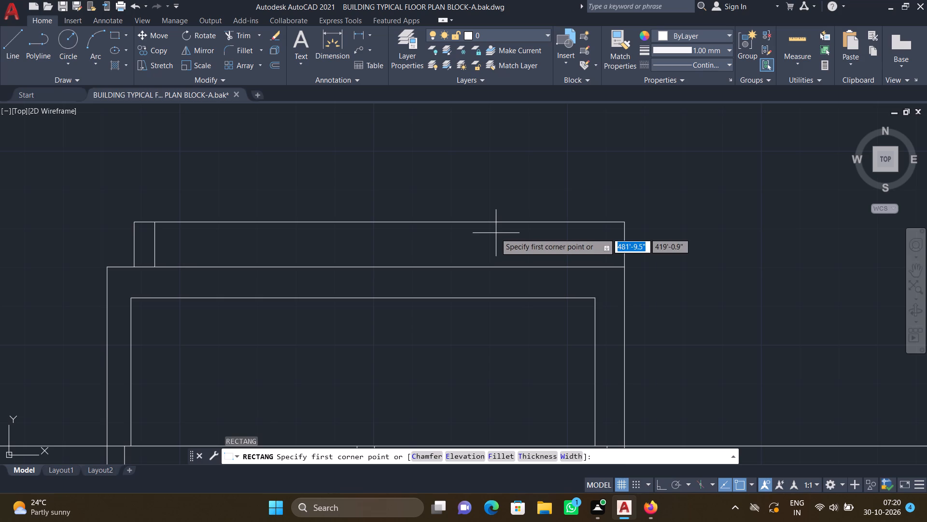
middle_click_drag(440, 243, 407, 234)
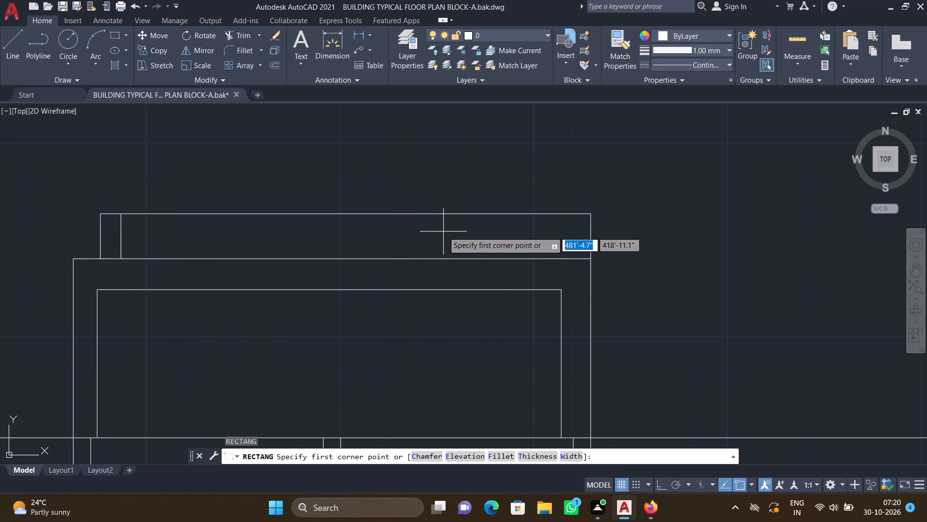
left_click_drag(413, 214, 416, 218)
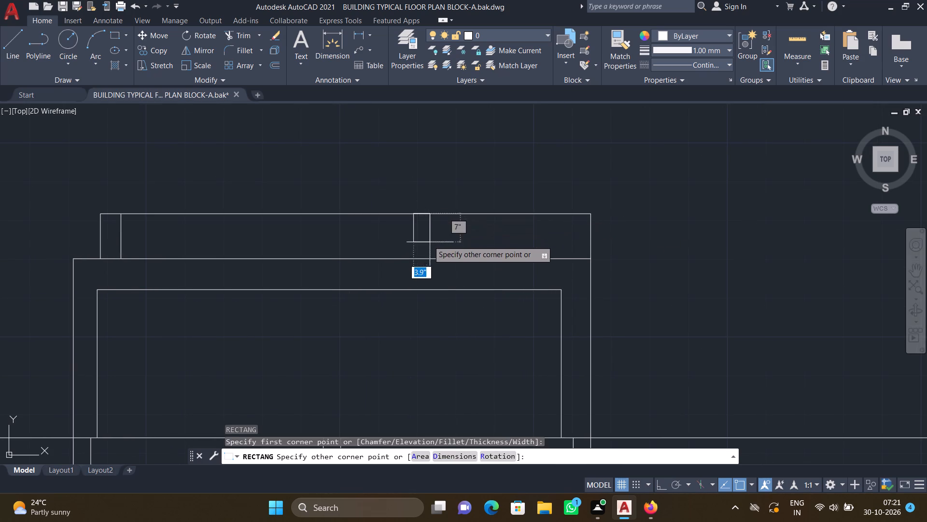
scroll(446, 256, "up", 2)
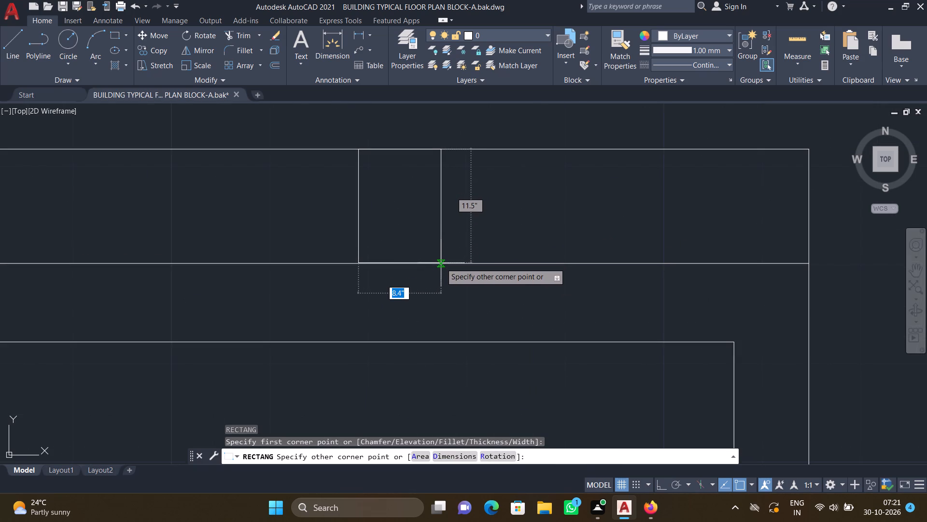
left_click(439, 263)
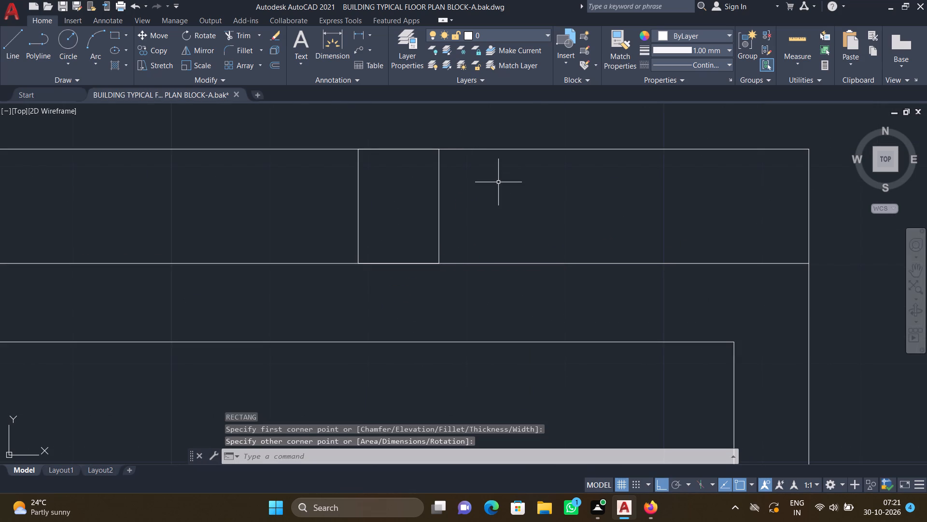
Draw a rectangle about 3.5" wide and 11.6" deep across the north strip, about 8.6" east of the previous rectangle.
type("rec")
key("Return")
middle_click_drag(483, 180, 435, 181)
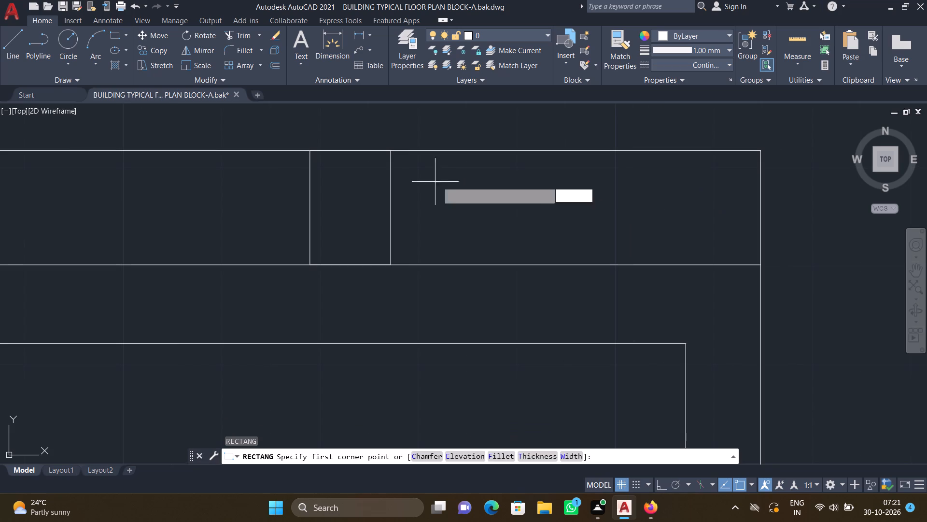
scroll(477, 161, "up", 1)
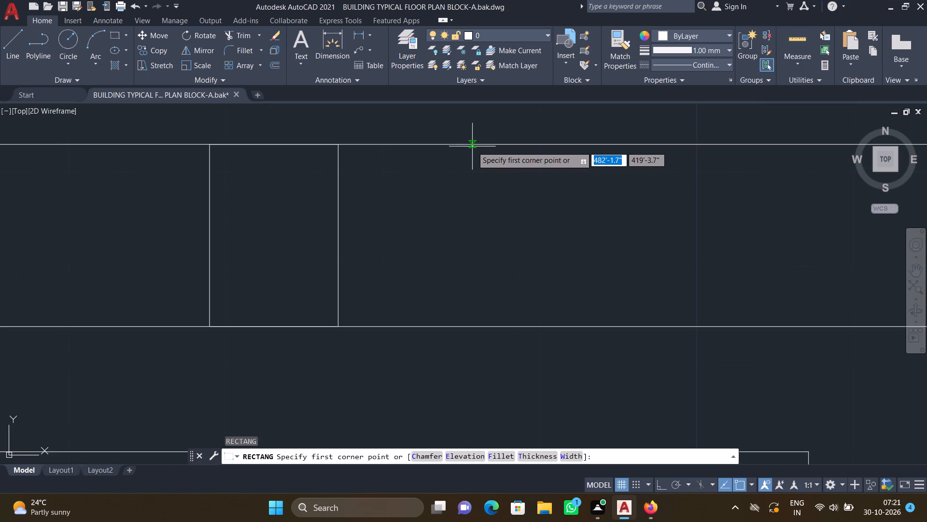
left_click_drag(473, 145, 479, 154)
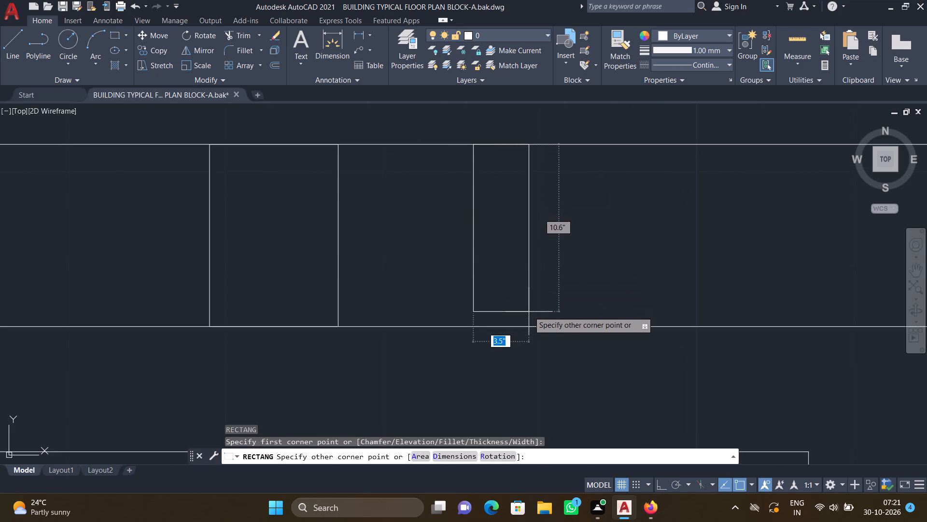
scroll(529, 319, "up", 1)
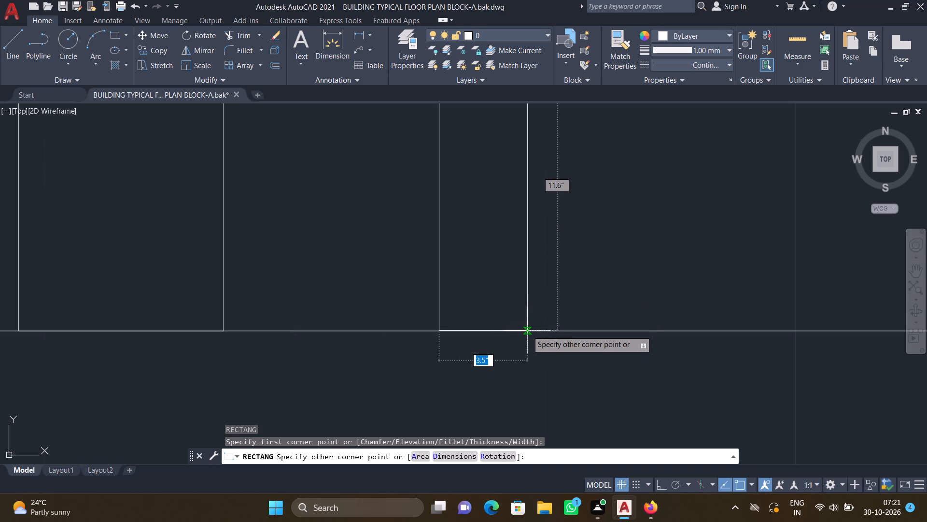
left_click(527, 330)
key("Return")
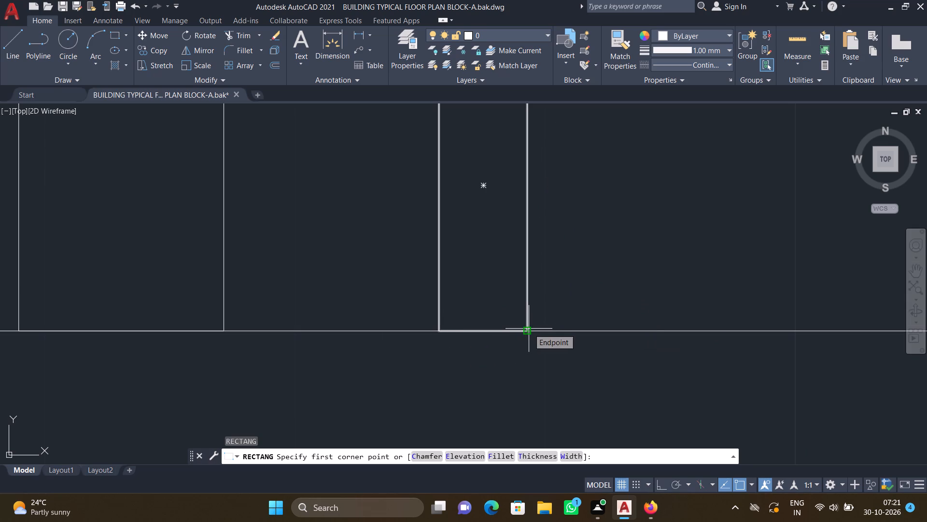
key("Escape")
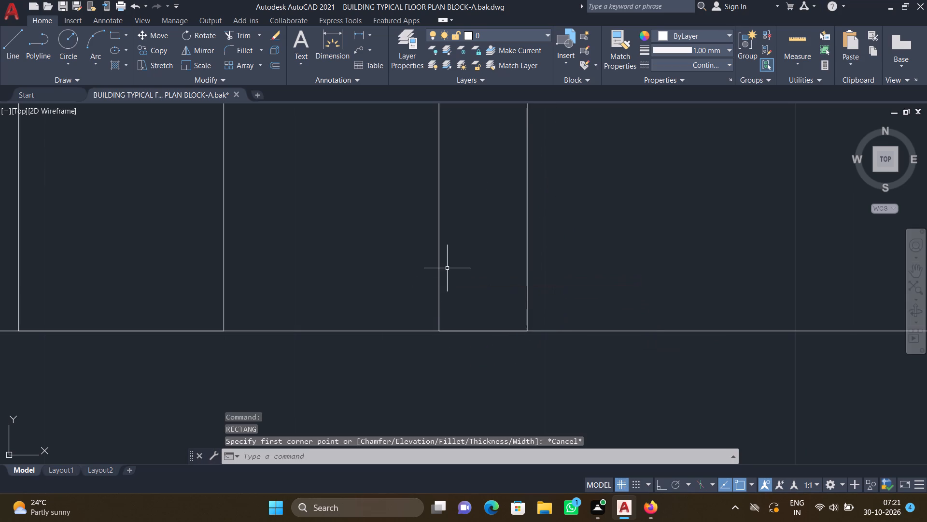
Extend the inner outline's east line north across the strip to its north edge.
scroll(451, 269, "down", 3)
middle_click_drag(561, 263, 507, 261)
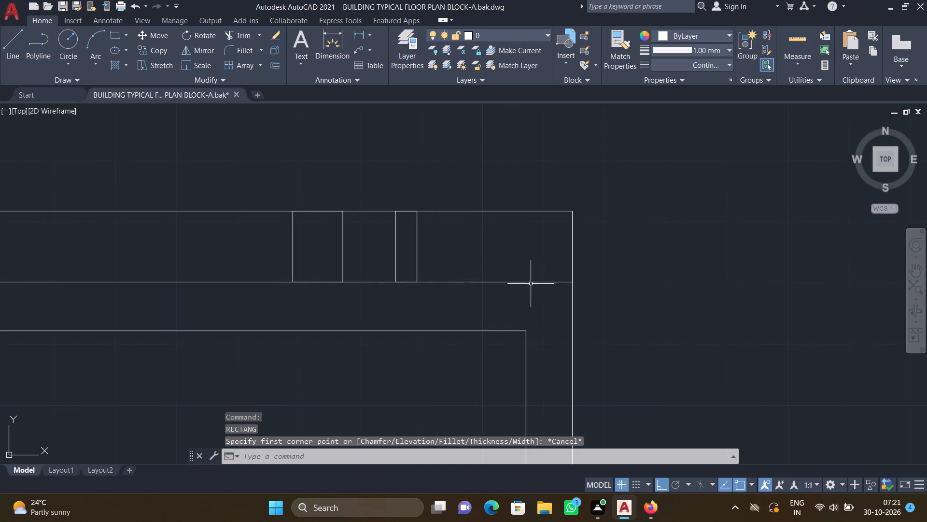
type("ex")
key("Return")
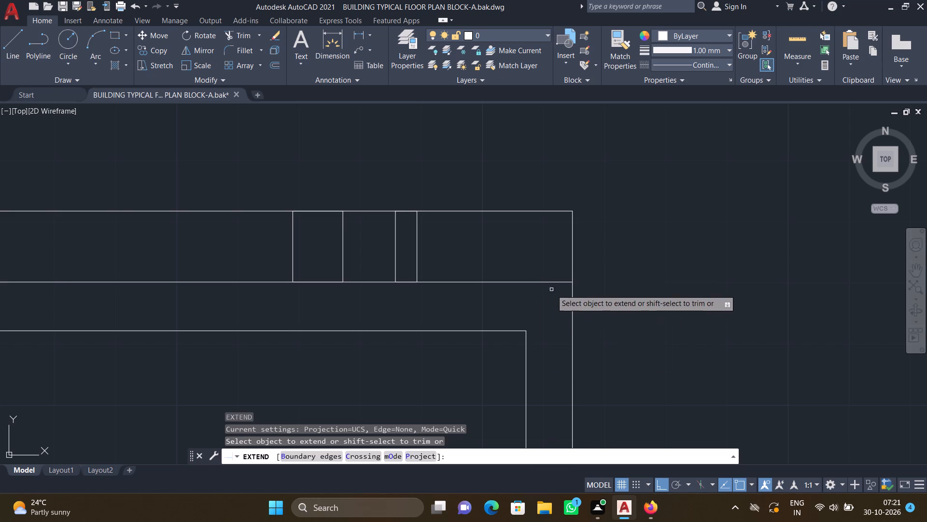
left_click(527, 362)
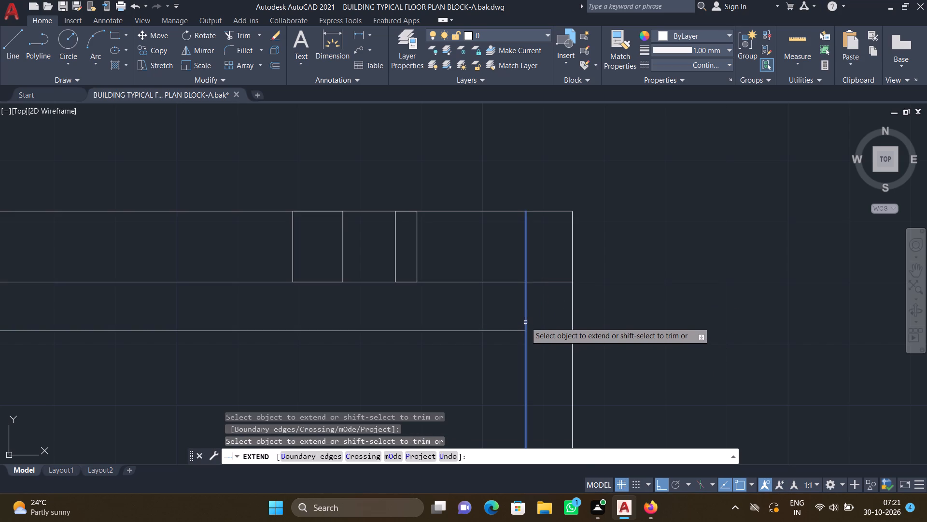
left_click(527, 304)
key("Return")
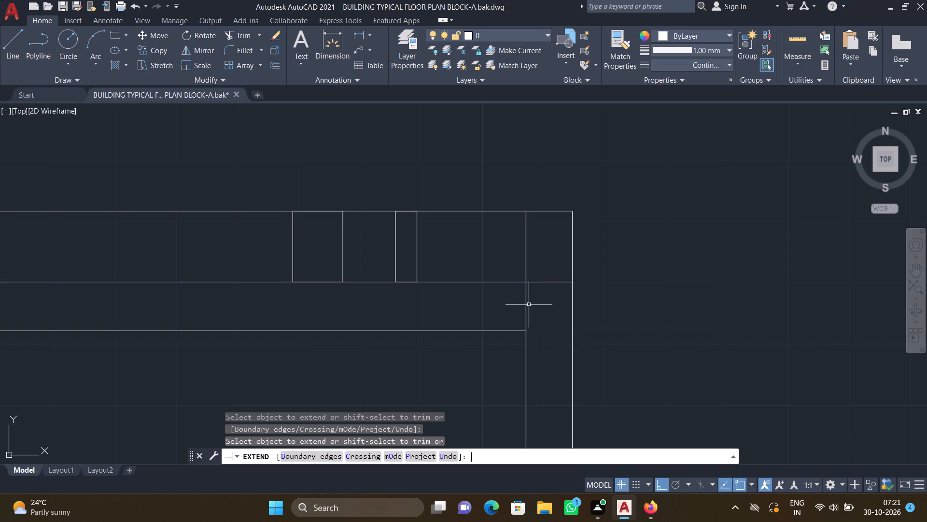
Draw a vertical line from the inner outline's north edge down to the exterior wall, about 1'5" east of its west side.
scroll(529, 311, "down", 3)
middle_click_drag(322, 313, 309, 212)
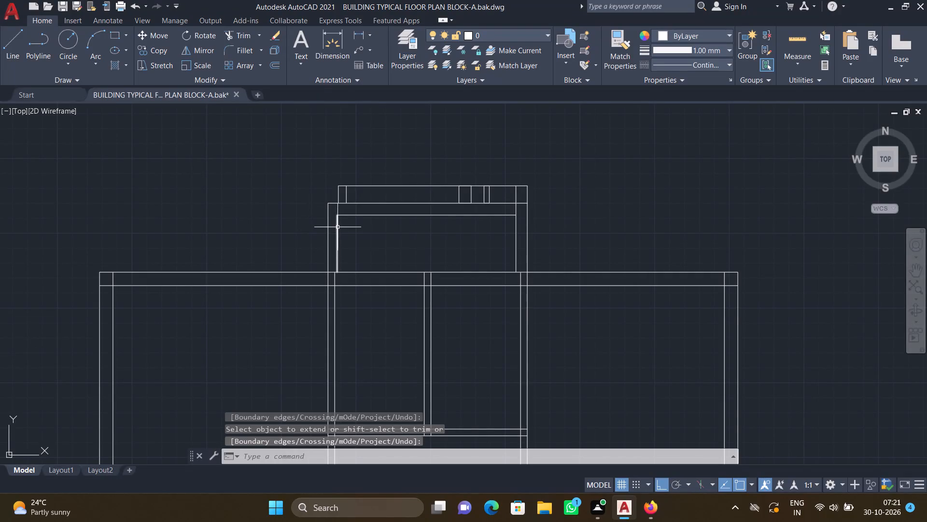
scroll(365, 200, "up", 3)
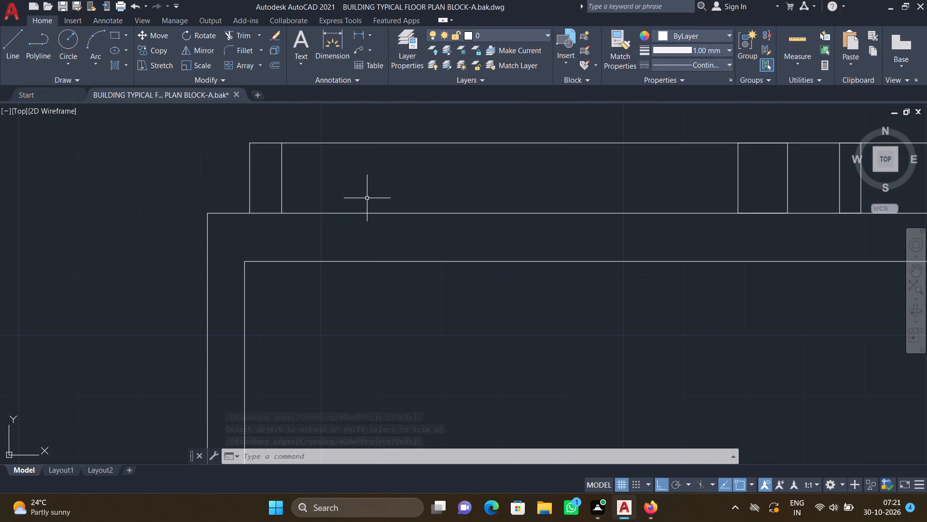
key("l")
key("Return")
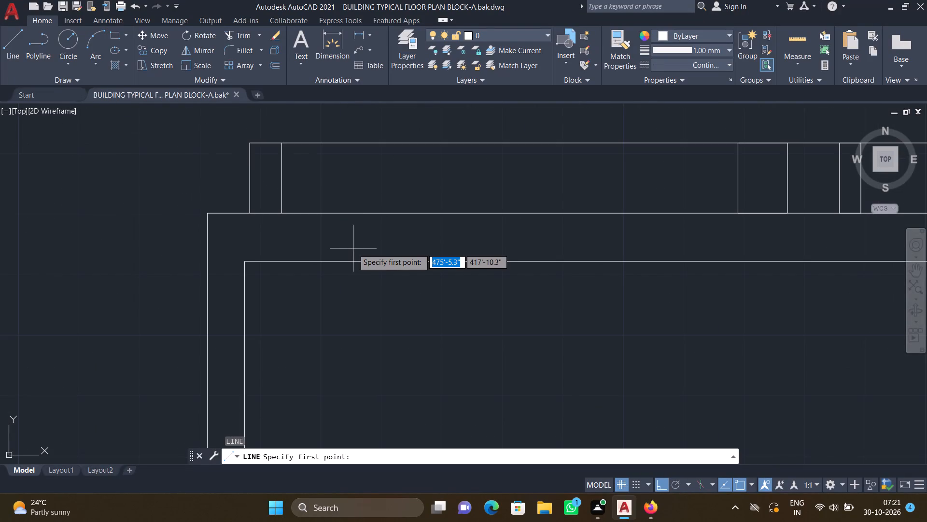
middle_click_drag(336, 352, 331, 304)
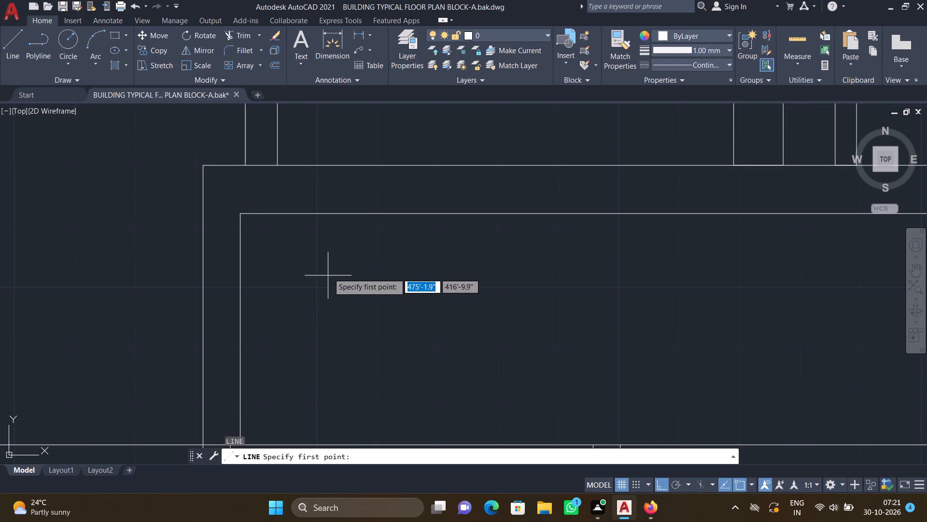
scroll(345, 229, "up", 1)
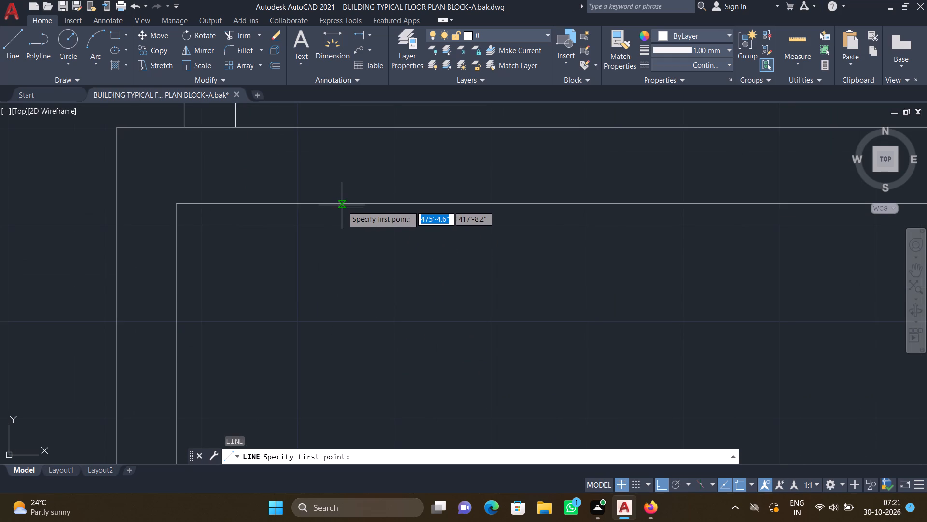
left_click_drag(341, 204, 341, 209)
scroll(382, 368, "down", 3)
middle_click_drag(370, 366, 350, 288)
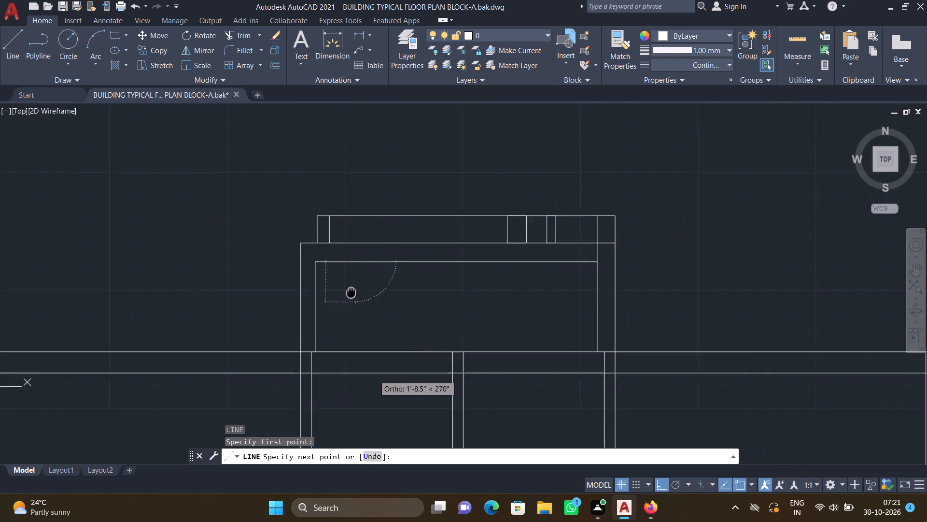
middle_click_drag(350, 288, 349, 282)
scroll(347, 321, "up", 2)
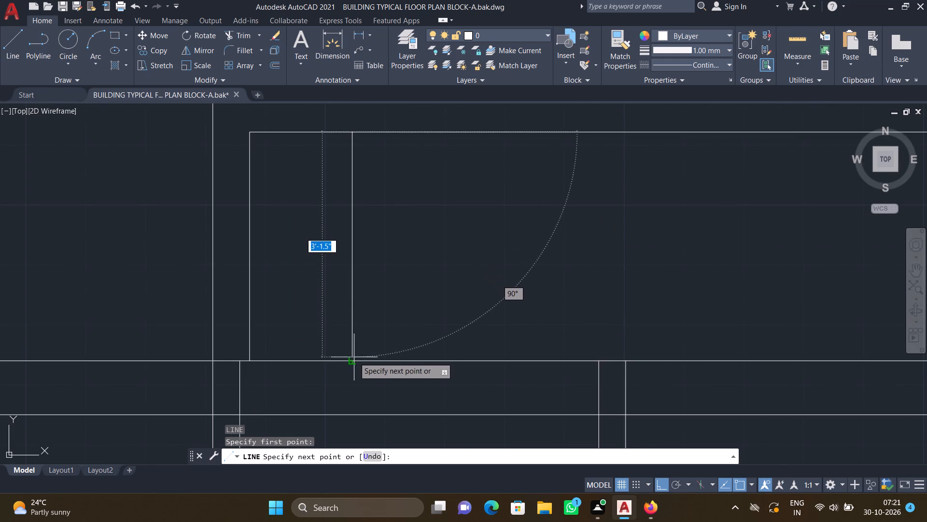
left_click(353, 358)
key("Return")
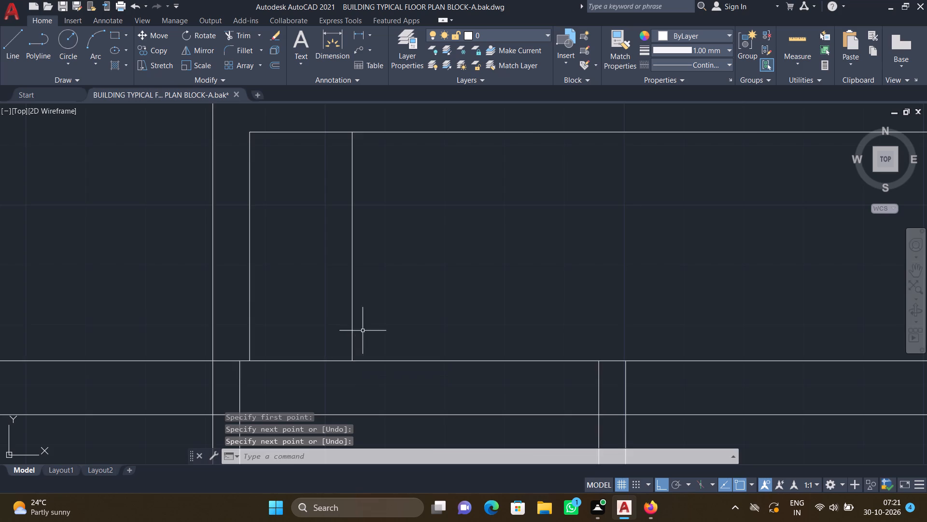
Draw an L-shaped line from the exterior wall, about 1'5" north and 3'1" east, ending on the inner outline's east line.
scroll(378, 308, "down", 3)
middle_click_drag(481, 327, 409, 303)
scroll(405, 276, "up", 2)
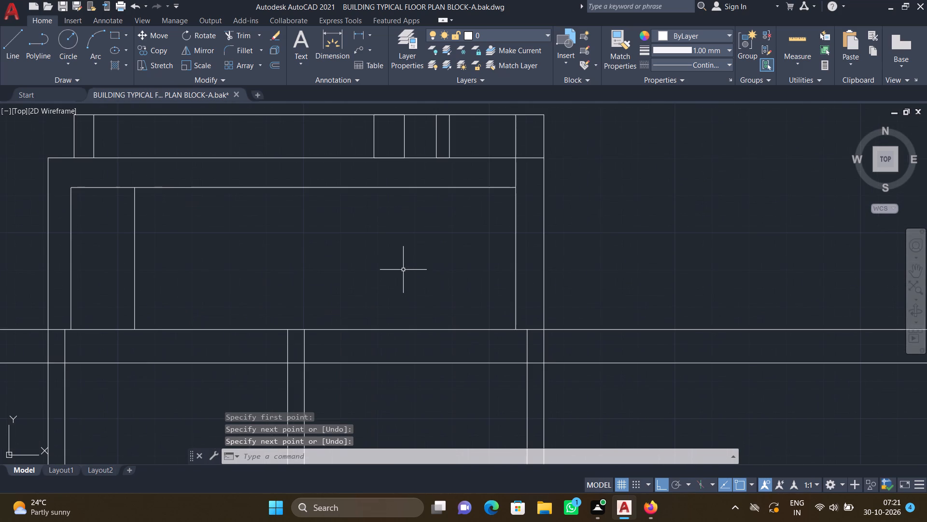
key("l")
key("Return")
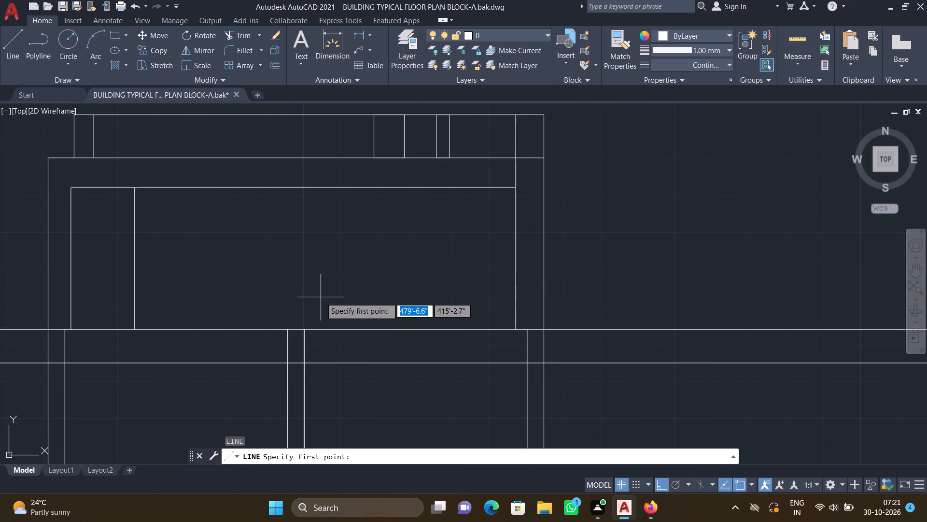
scroll(374, 330, "up", 1)
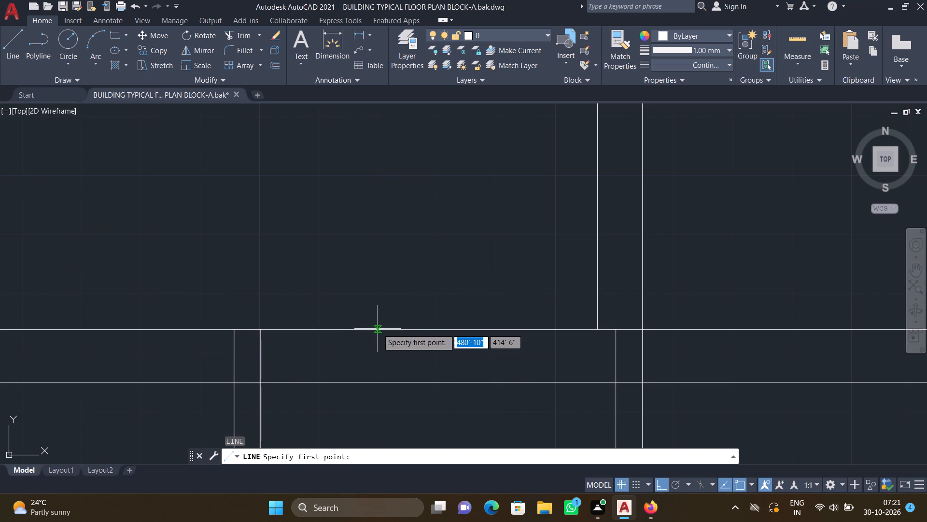
left_click(378, 329)
scroll(385, 230, "up", 1)
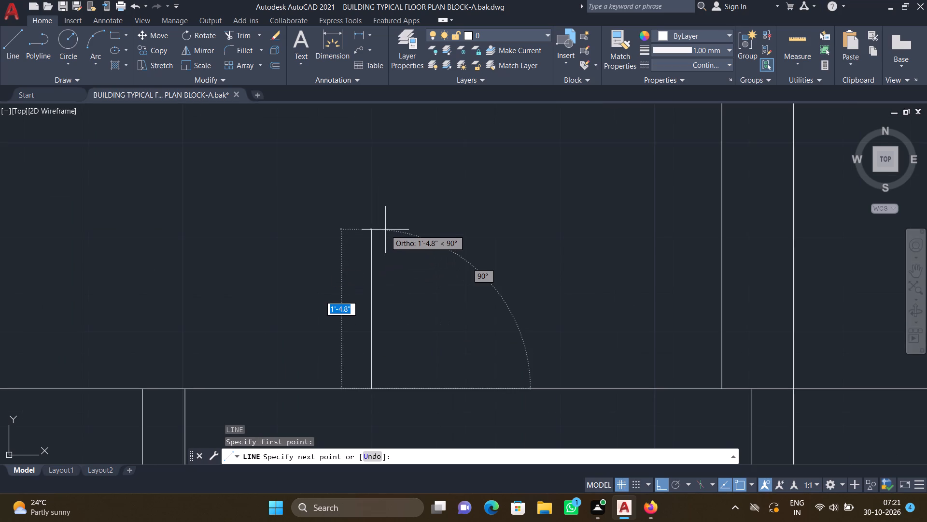
left_click(376, 226)
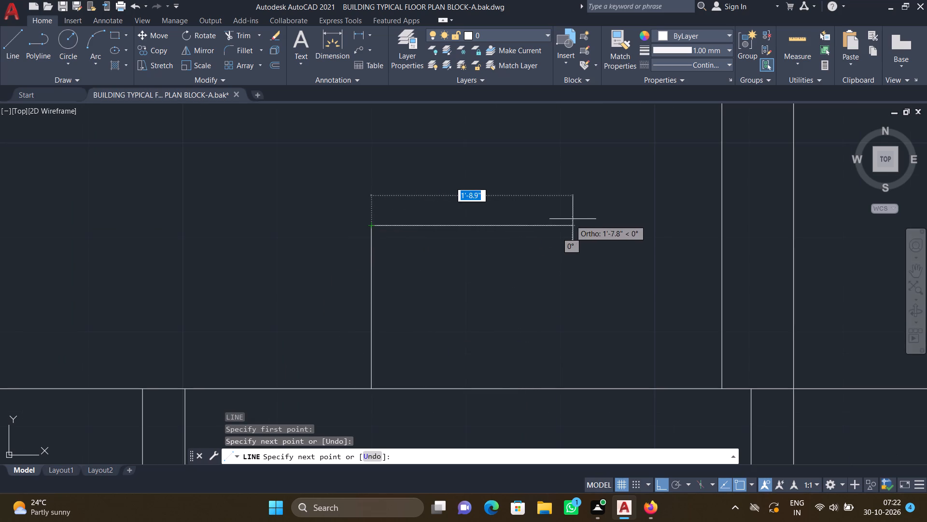
middle_click_drag(572, 218, 478, 215)
scroll(619, 222, "up", 2)
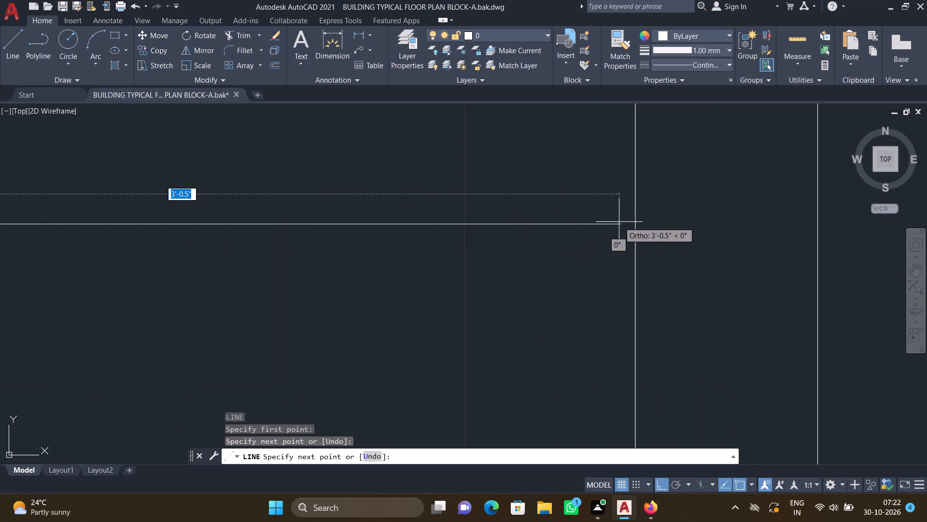
left_click(637, 226)
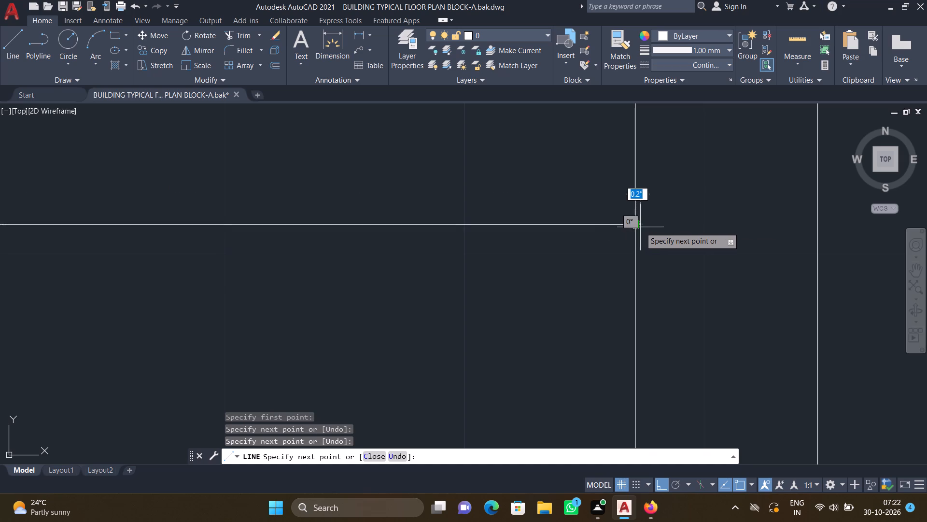
key("Return")
Draw a small rectangle about 3.1" wide and 3.4" deep inside the north strip, about 5" east of its west-end rectangle.
scroll(609, 224, "up", 1)
scroll(609, 224, "down", 5)
middle_click_drag(249, 249, 251, 250)
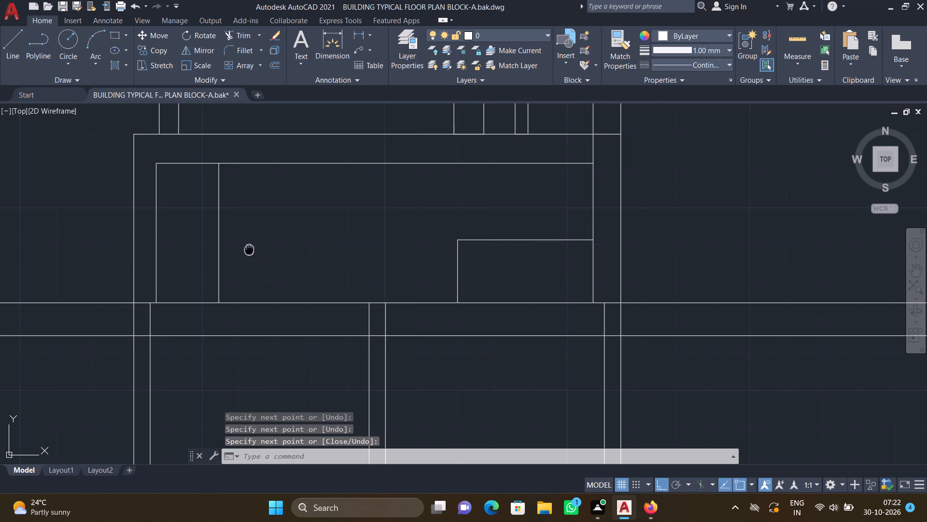
middle_click_drag(251, 250, 272, 307)
scroll(239, 172, "up", 1)
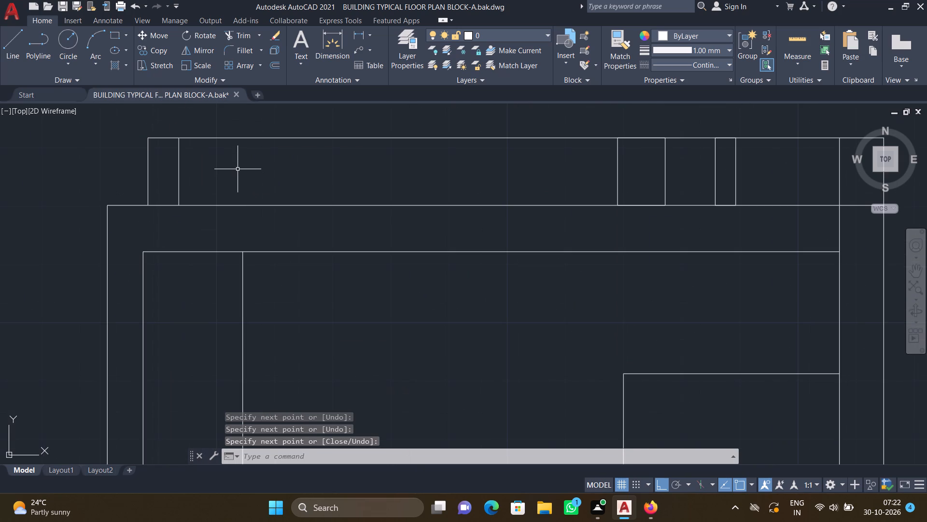
type("rec")
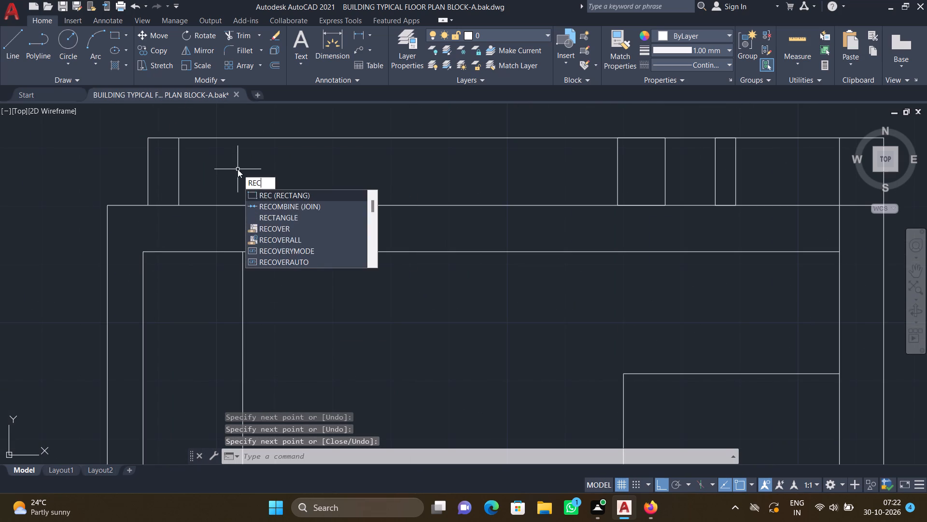
key("Return")
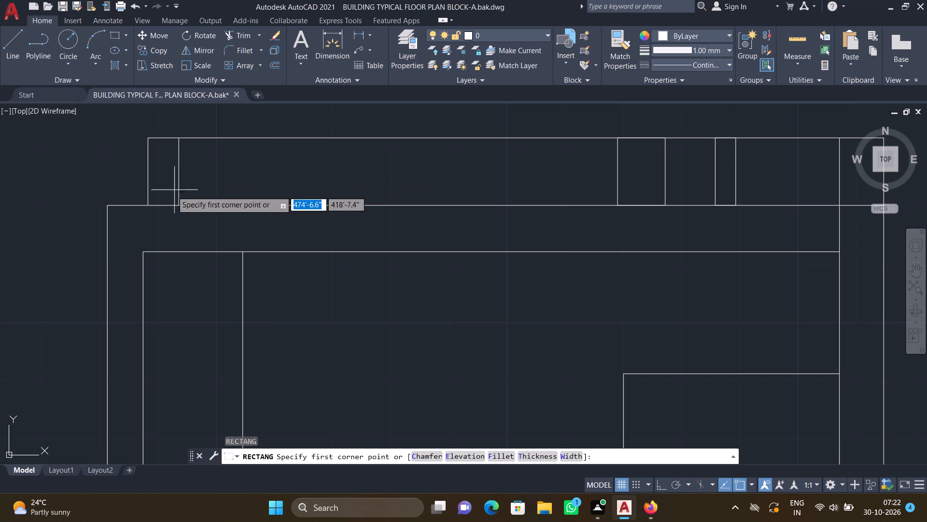
scroll(203, 184, "up", 1)
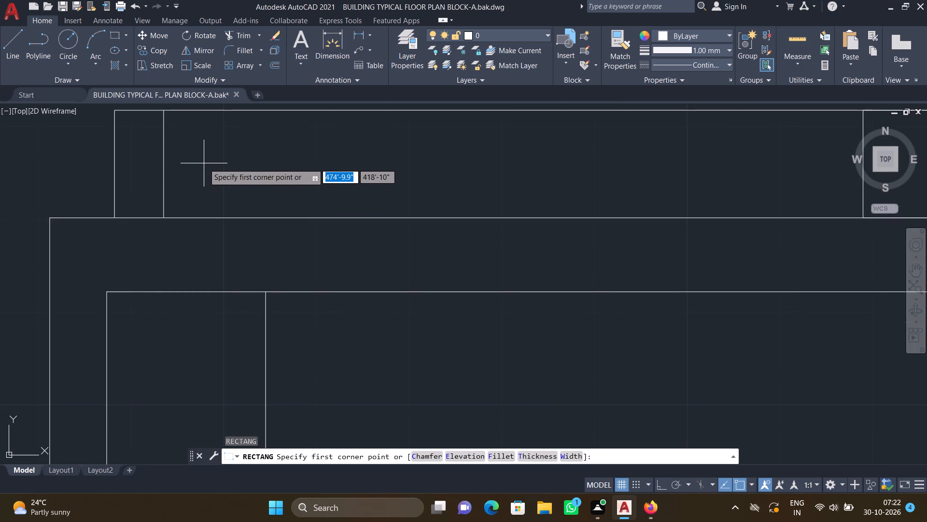
left_click(208, 165)
scroll(237, 197, "up", 2)
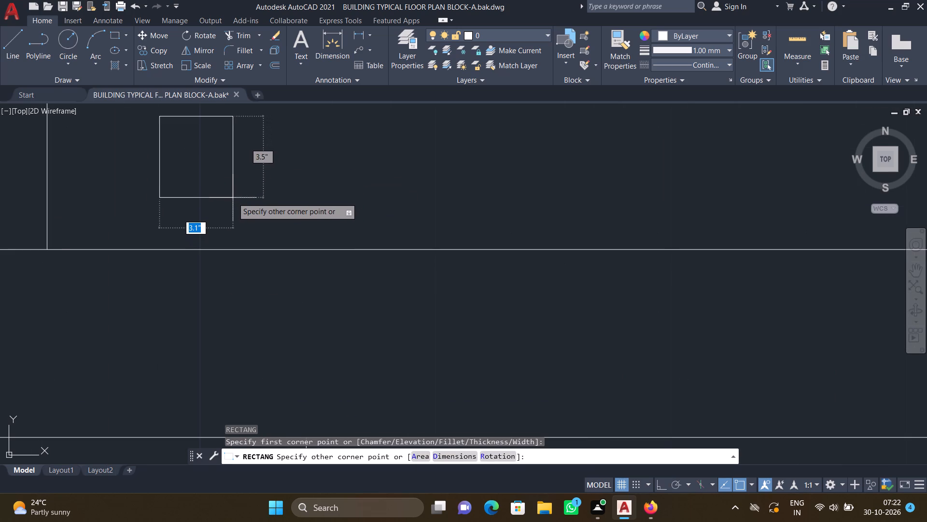
left_click(232, 194)
scroll(254, 169, "down", 3)
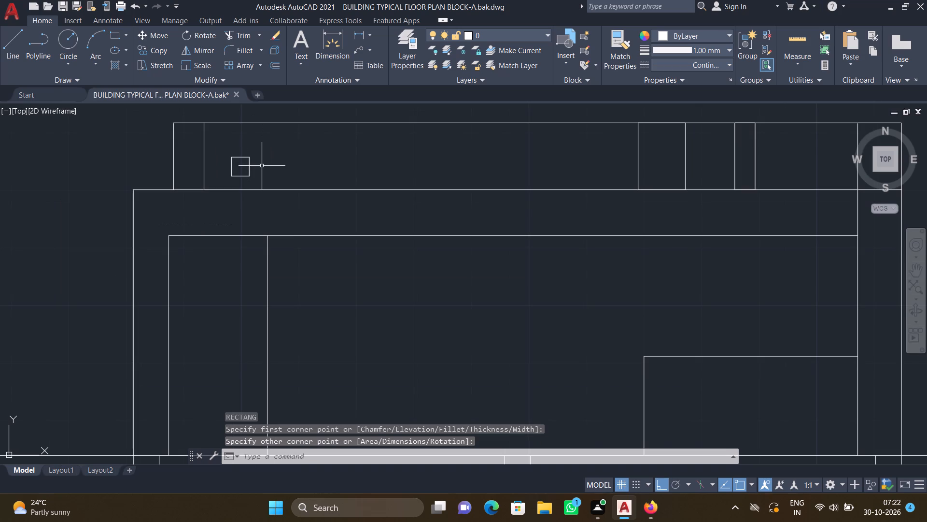
Copy the small rectangle ten times eastward in a row at about 5" to 7" spacing, the last about 5'4.5" away.
type("co")
key("Return")
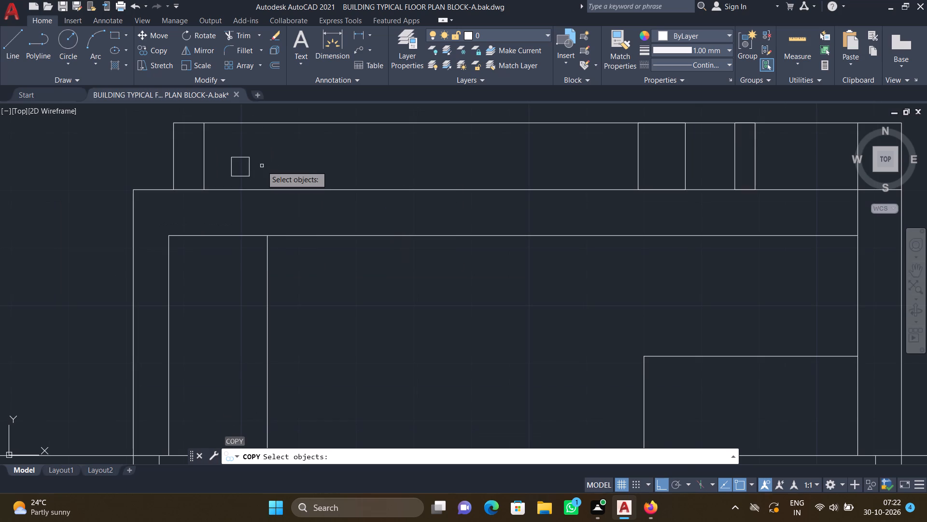
scroll(225, 177, "up", 1)
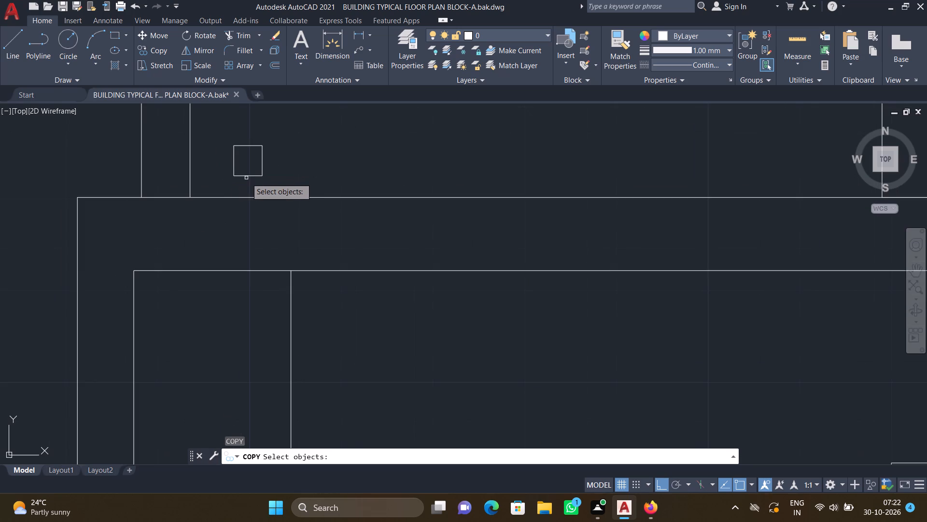
left_click(246, 176)
key("Return")
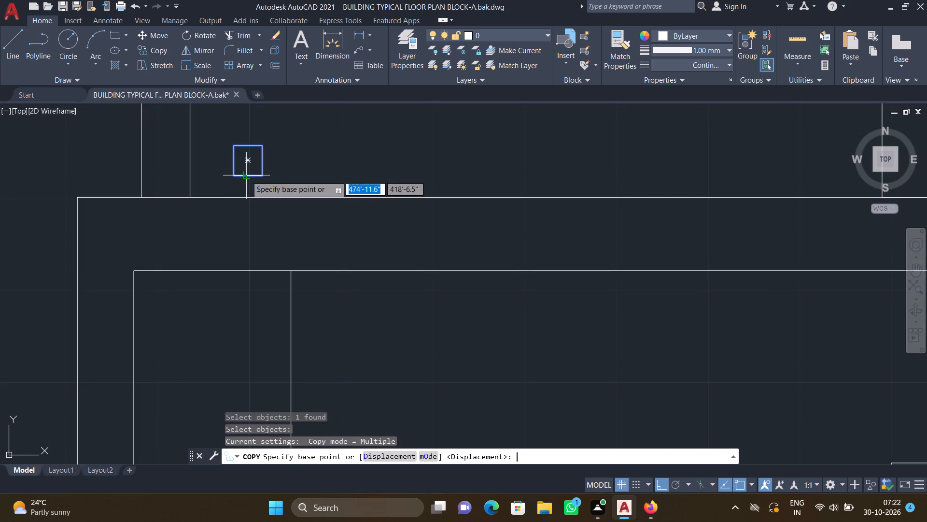
left_click(248, 159)
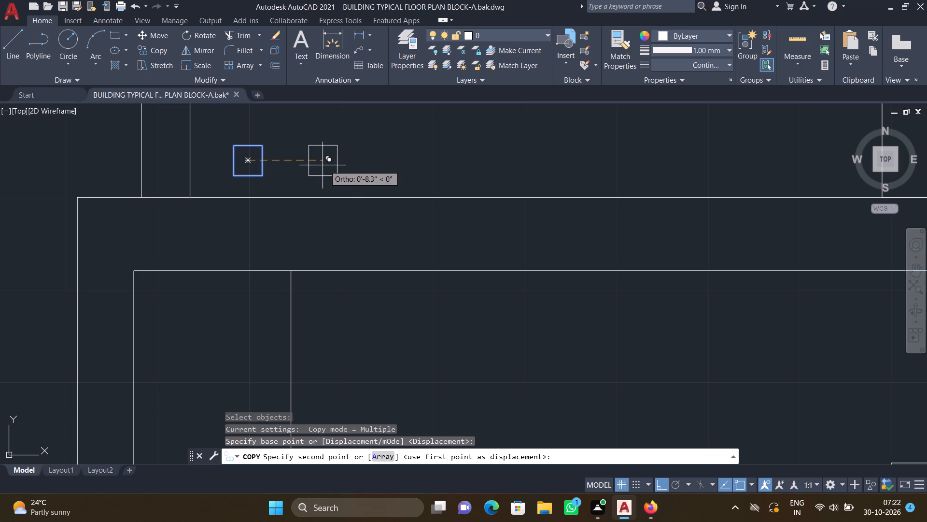
left_click(313, 161)
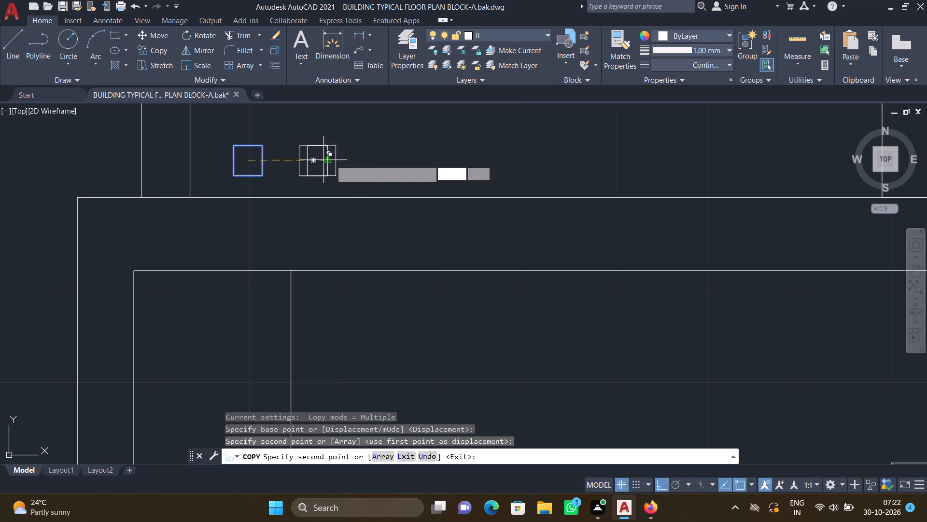
middle_click_drag(351, 151, 347, 150)
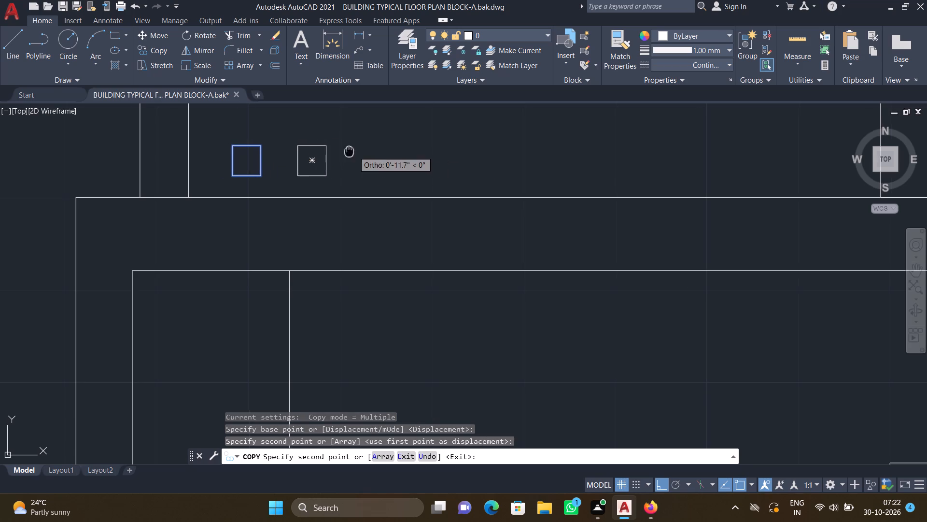
middle_click_drag(347, 150, 263, 132)
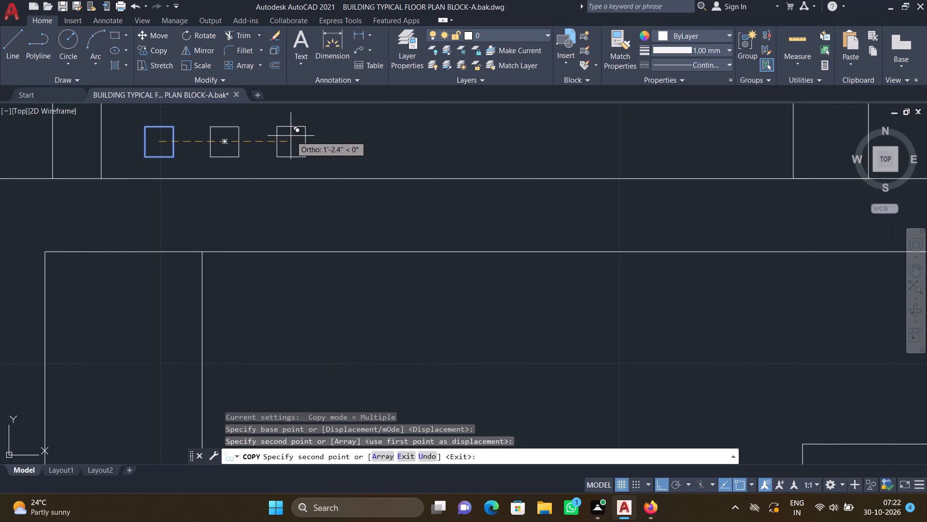
left_click(290, 135)
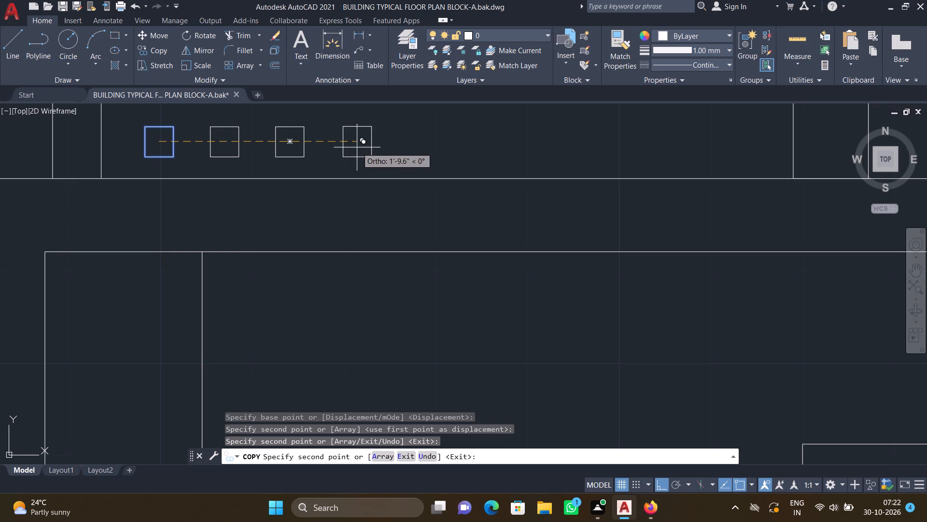
left_click(351, 145)
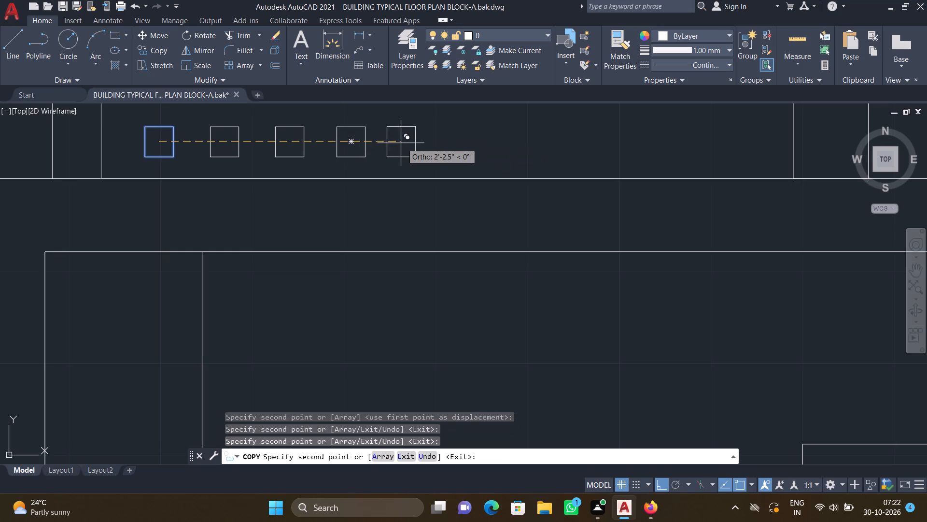
left_click(413, 140)
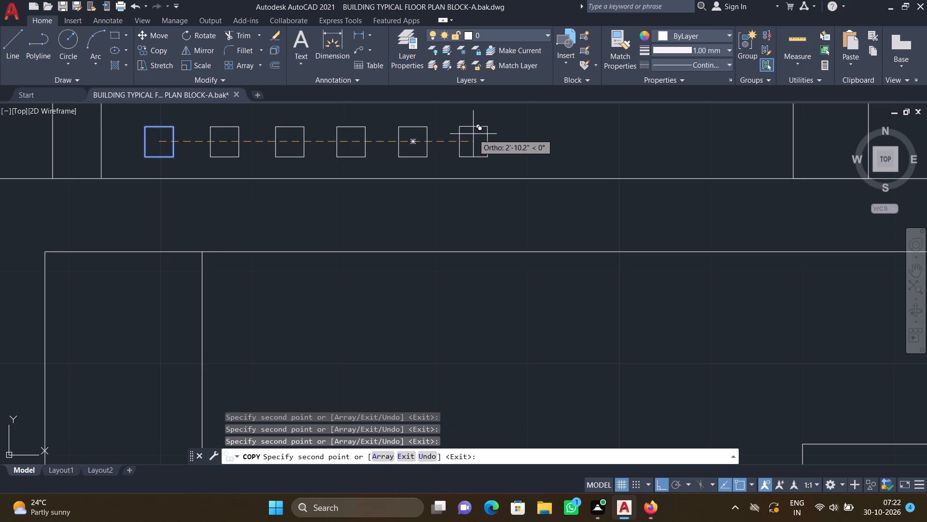
left_click(473, 134)
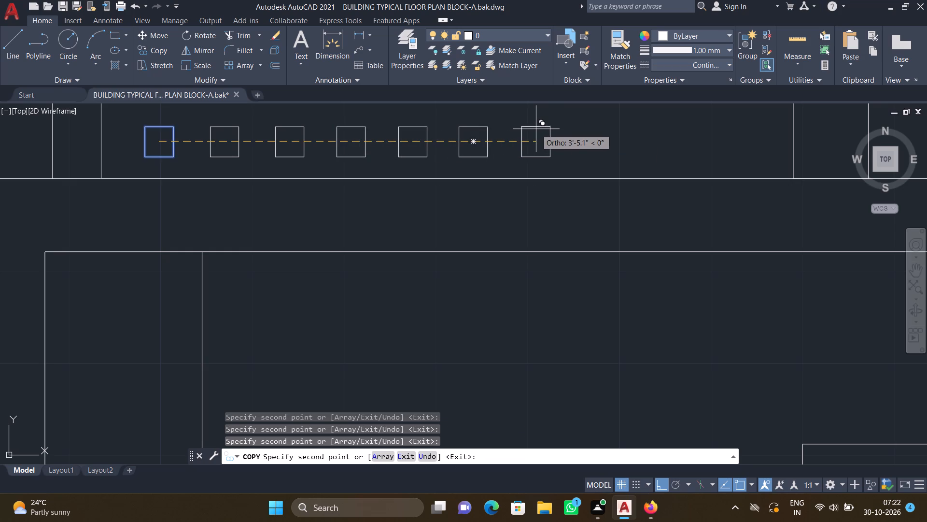
left_click(535, 129)
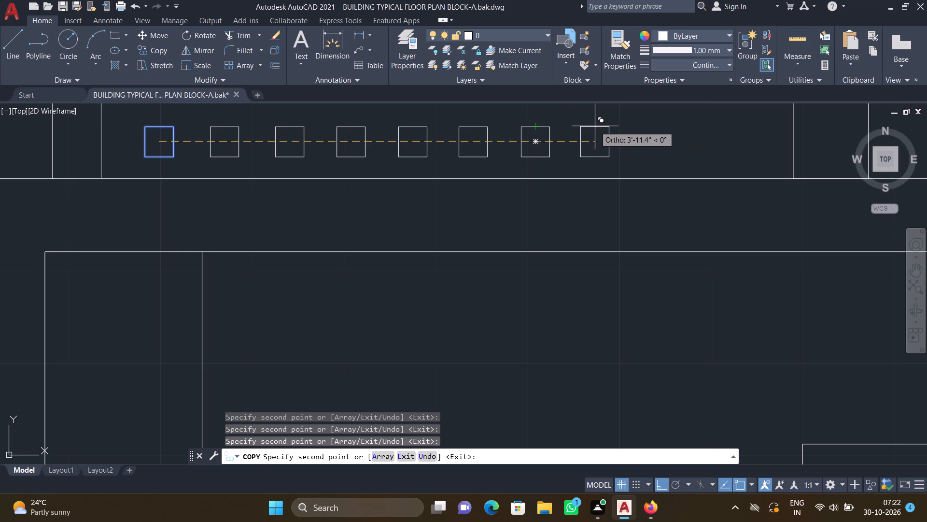
left_click(596, 127)
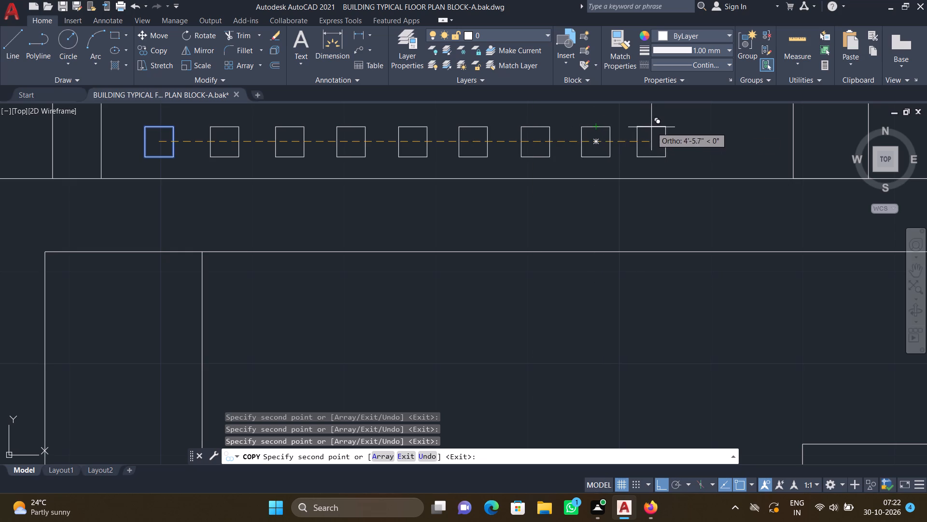
middle_click_drag(644, 135, 560, 153)
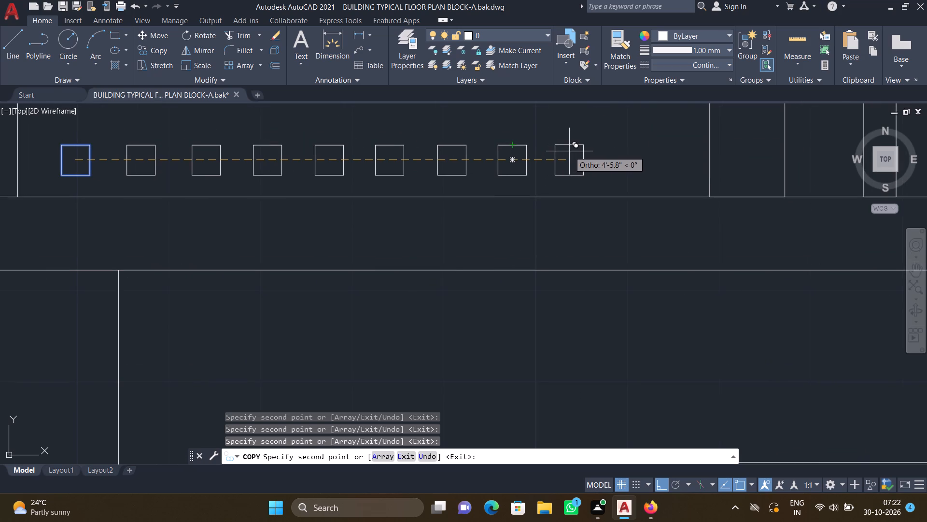
left_click(569, 151)
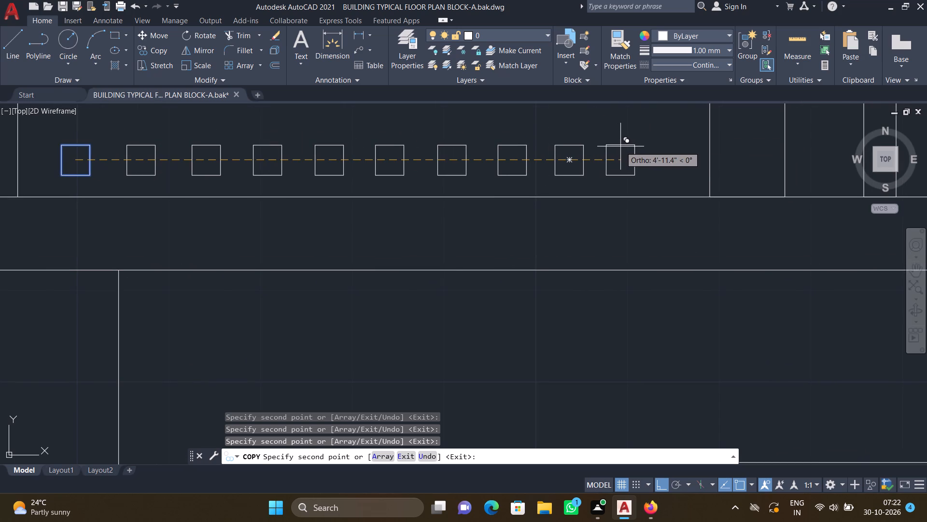
left_click(620, 146)
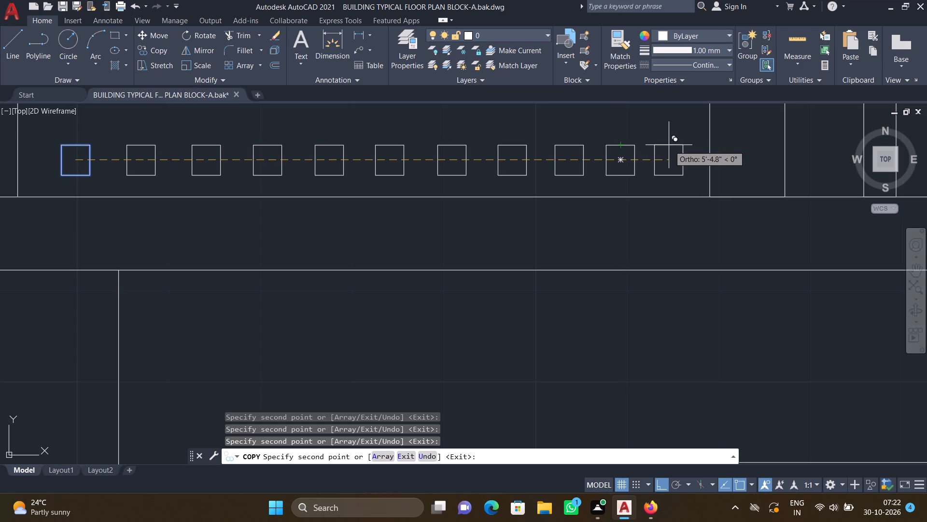
left_click(667, 144)
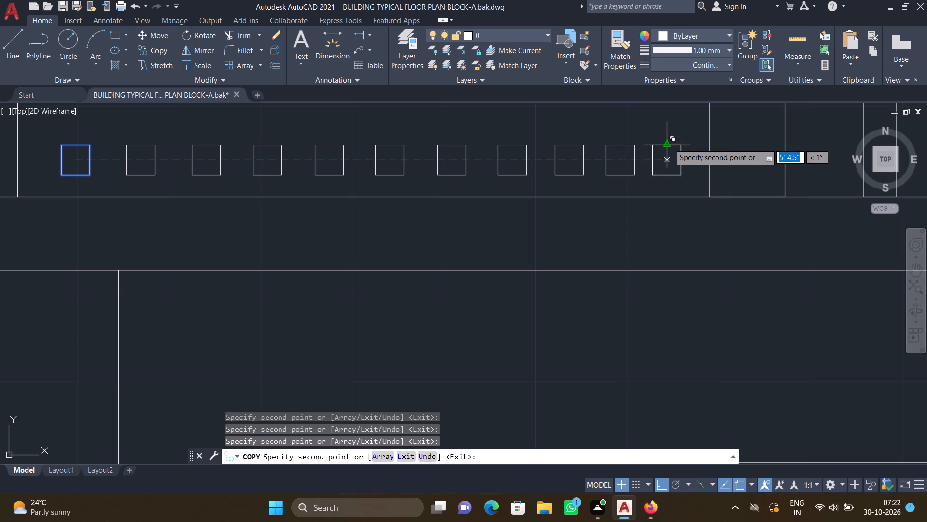
key("Return")
Copy the easternmost small rectangle three times eastward along the north strip, about 1'5", 2'6" and 3'1" away.
scroll(668, 143, "down", 3)
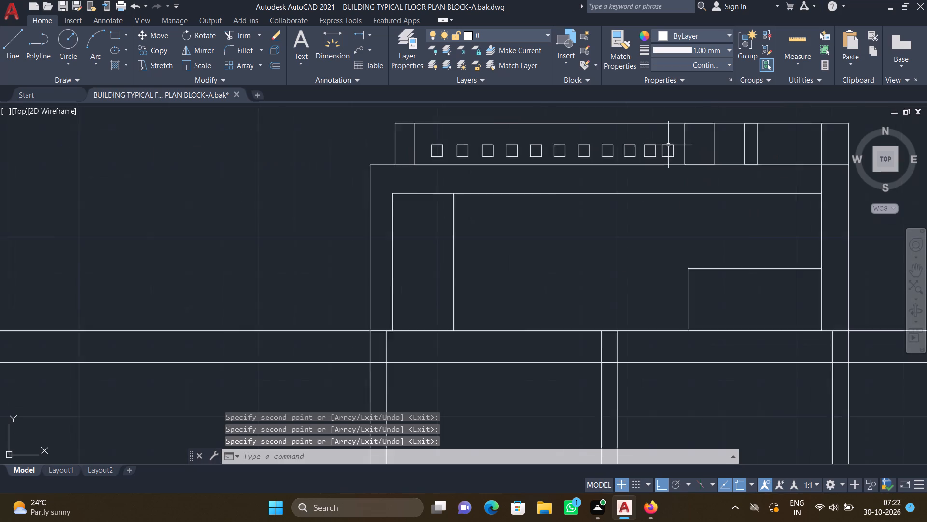
middle_click_drag(673, 185, 497, 222)
scroll(507, 192, "up", 2)
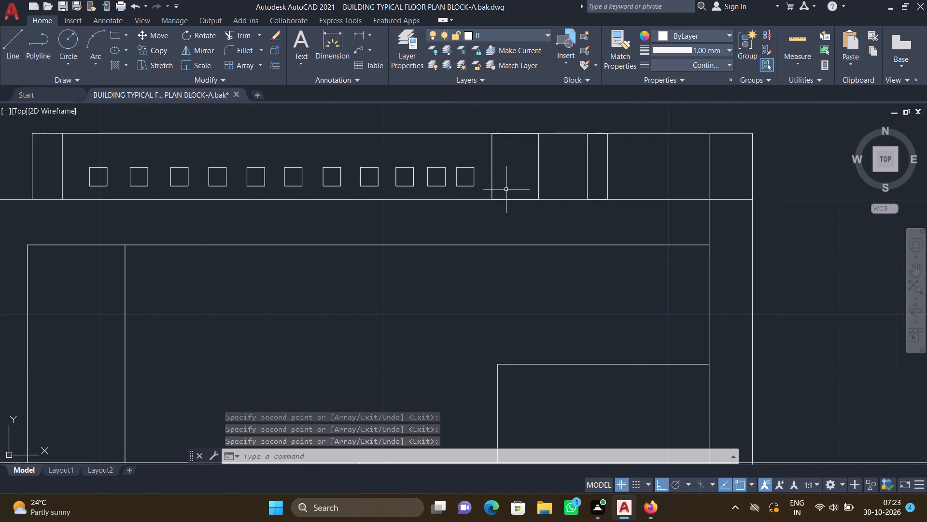
type("co")
key("Return")
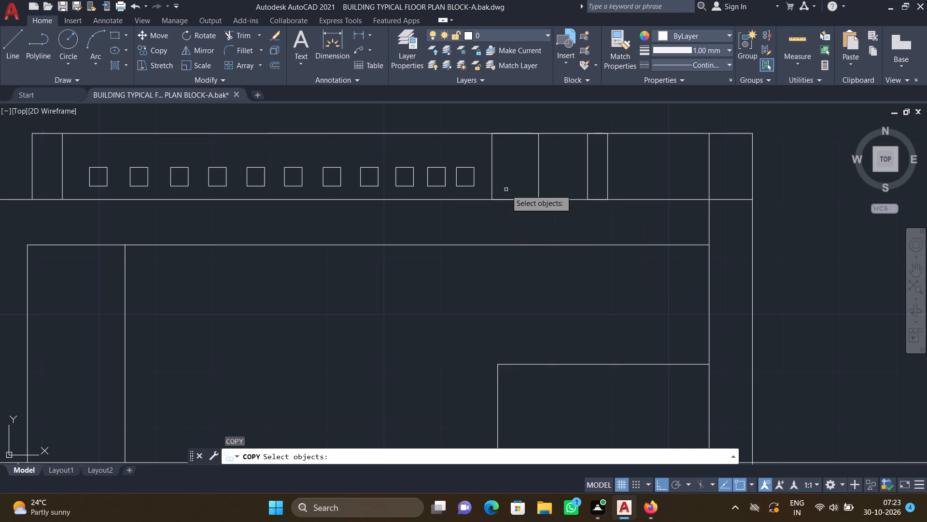
scroll(472, 186, "up", 1)
left_click(475, 179)
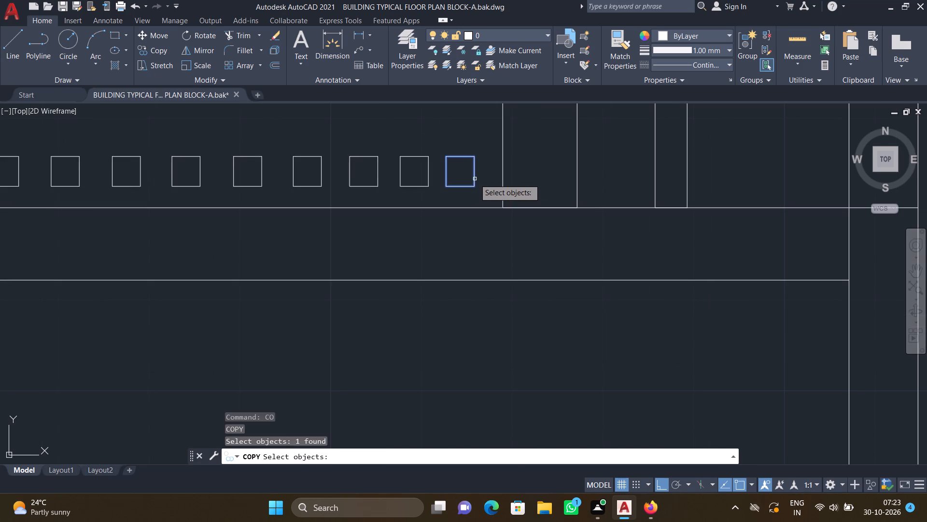
key("Return")
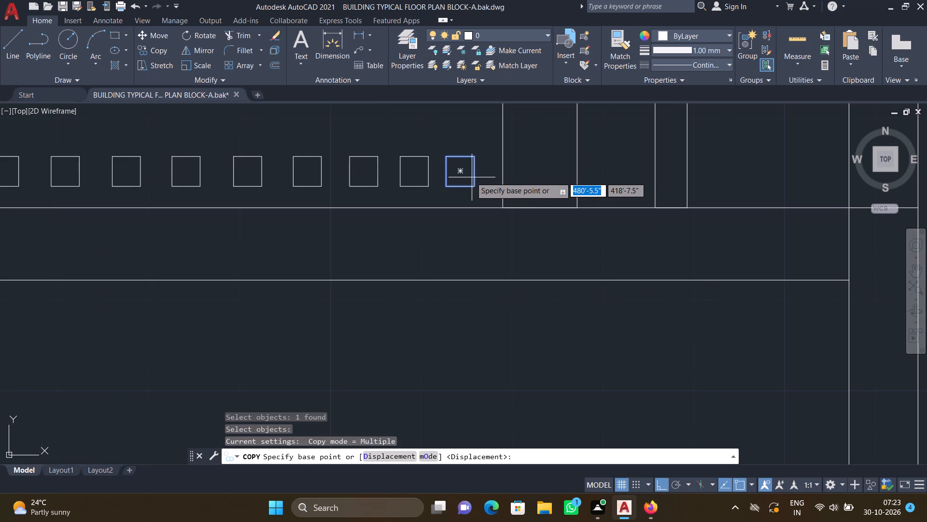
left_click(462, 172)
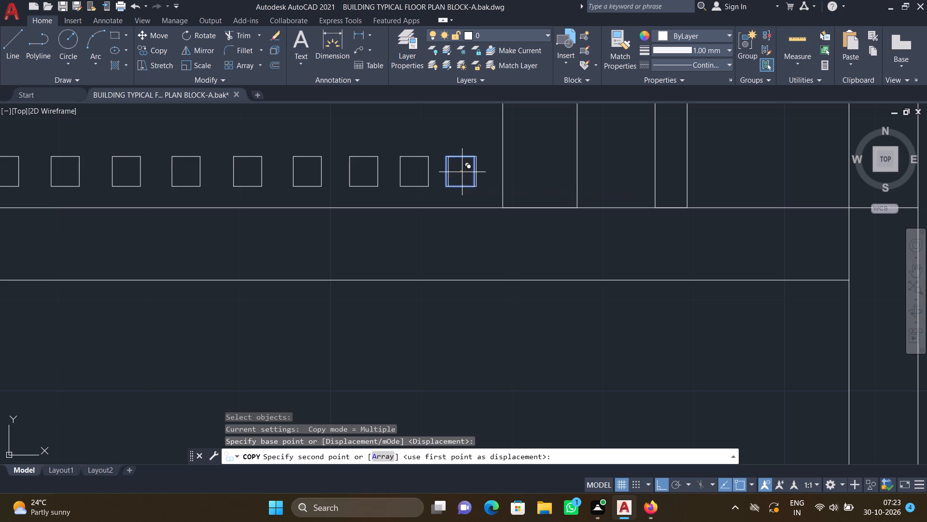
middle_click_drag(521, 177, 399, 181)
scroll(466, 178, "up", 1)
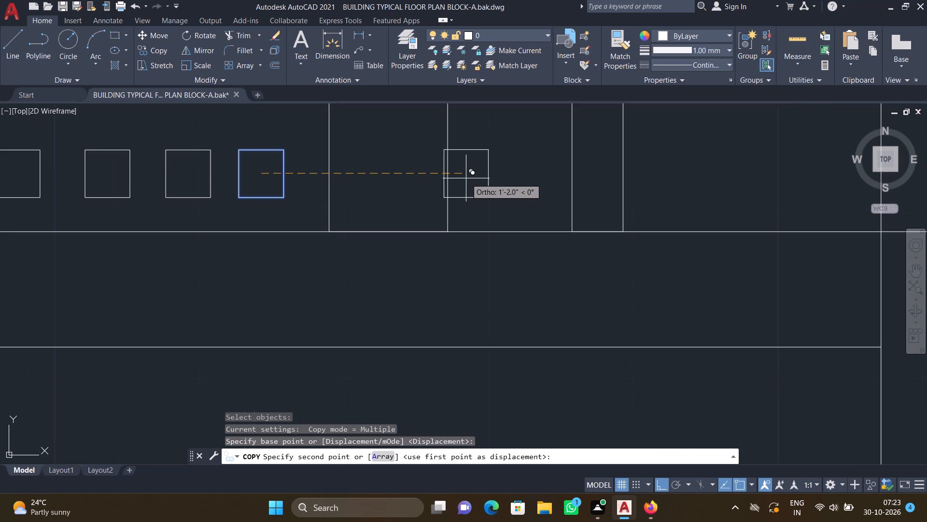
left_click(509, 173)
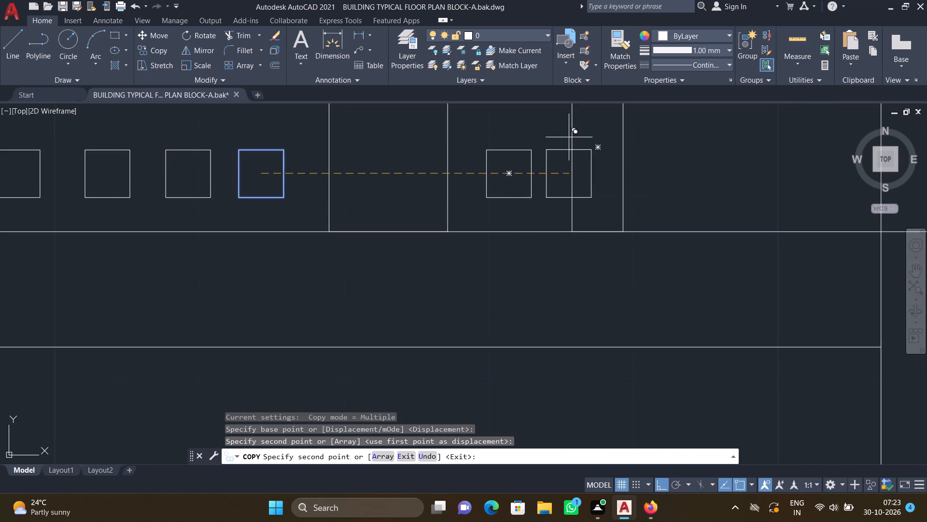
middle_click_drag(478, 173, 274, 180)
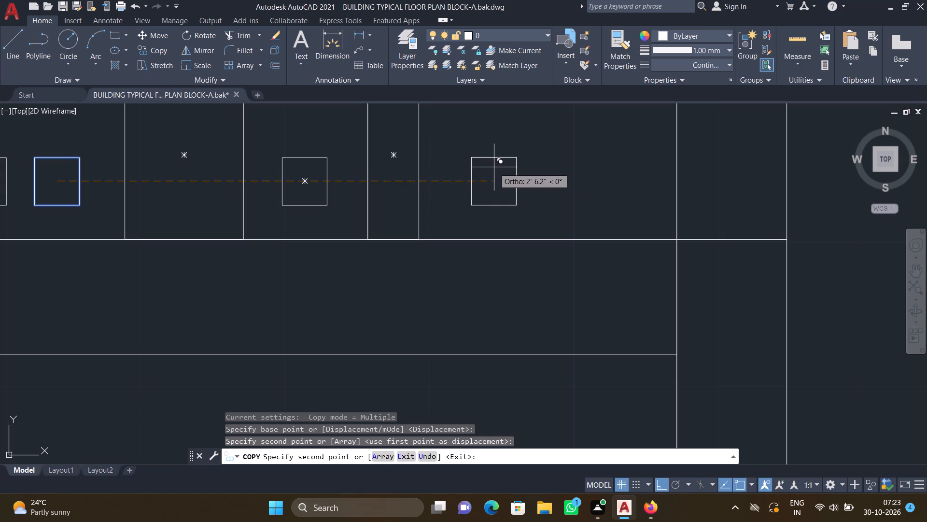
left_click(494, 167)
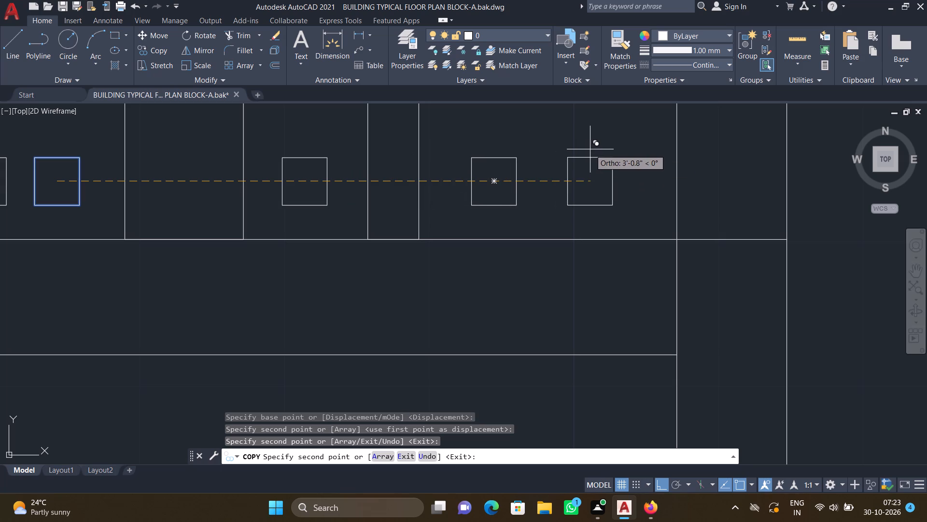
left_click(596, 150)
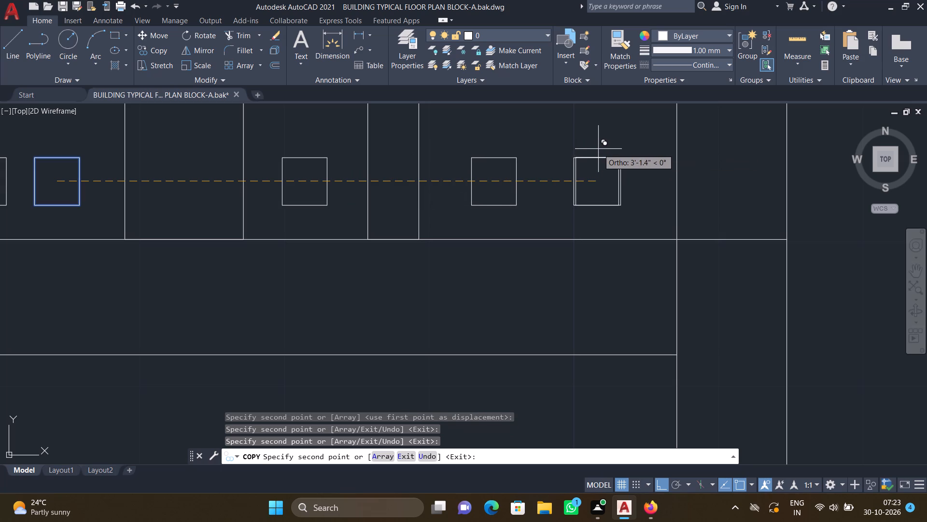
key("Return")
Draw a three-sided outline about 8'4" wide and 2'1" deep below the south exterior wall, starting at the western partition's west line.
scroll(595, 153, "down", 4)
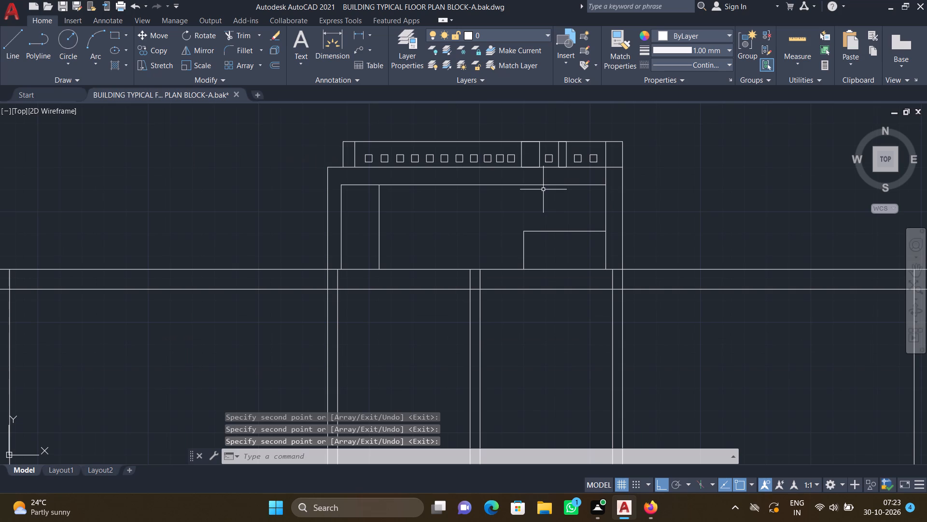
scroll(519, 211, "down", 3)
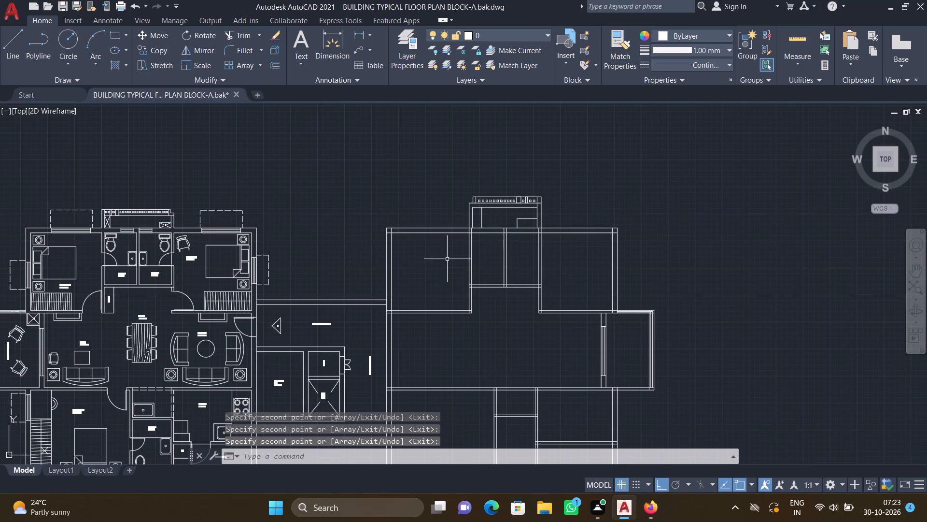
middle_click_drag(441, 255, 408, 233)
middle_click_drag(437, 336, 390, 237)
middle_click_drag(408, 422, 392, 371)
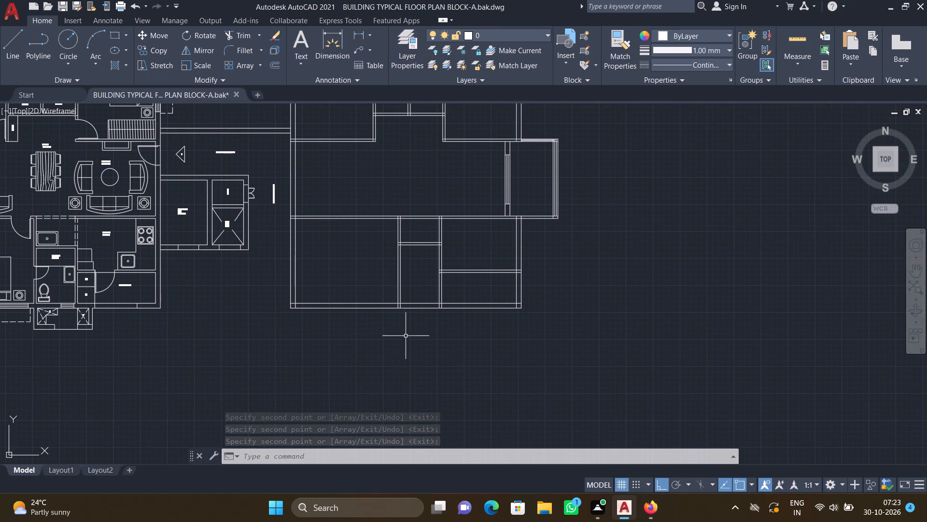
scroll(407, 331, "up", 2)
key("l")
key("Return")
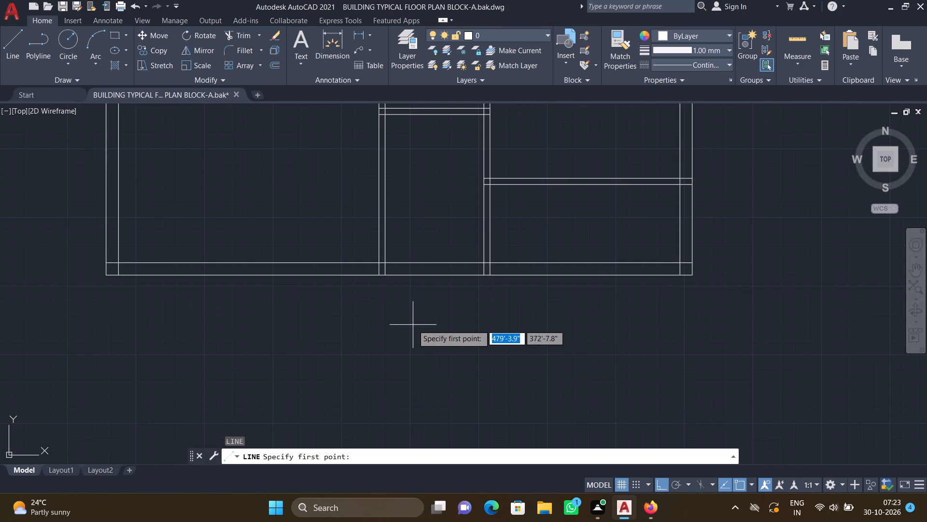
middle_click_drag(365, 362, 332, 320)
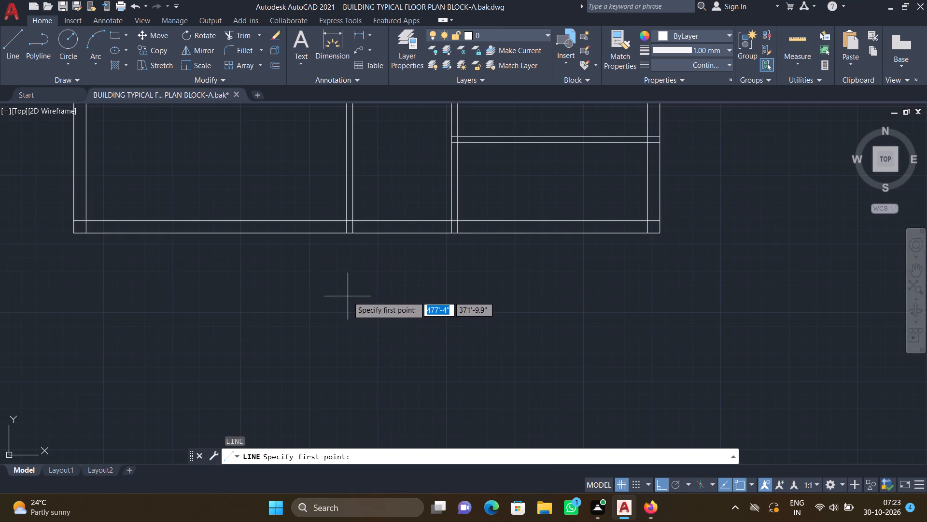
scroll(351, 263, "up", 2)
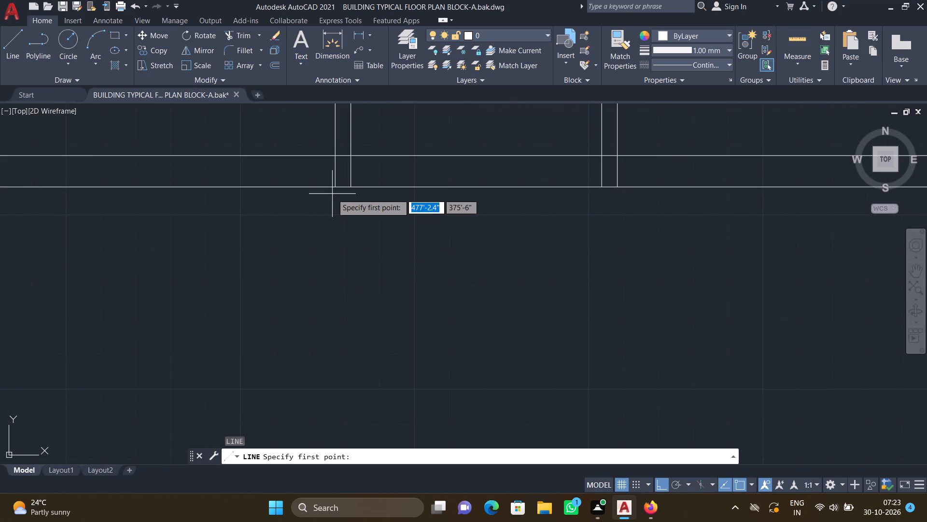
scroll(332, 193, "up", 1)
left_click_drag(333, 184, 340, 215)
scroll(351, 298, "down", 1)
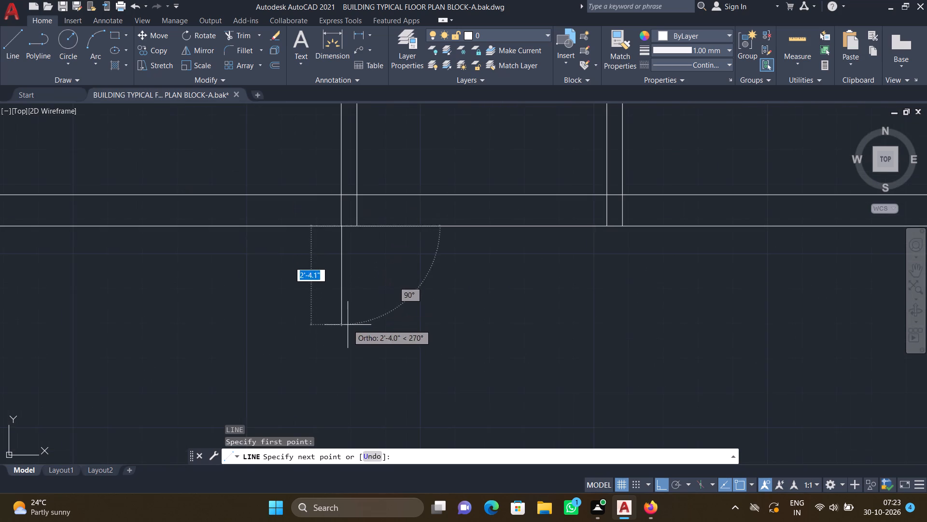
middle_click_drag(335, 315, 306, 281)
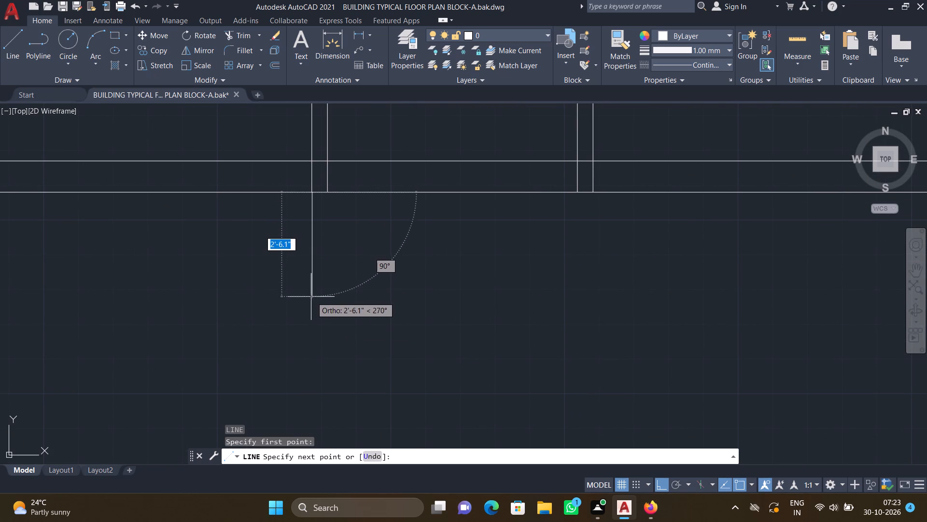
scroll(312, 289, "up", 1)
left_click(311, 276)
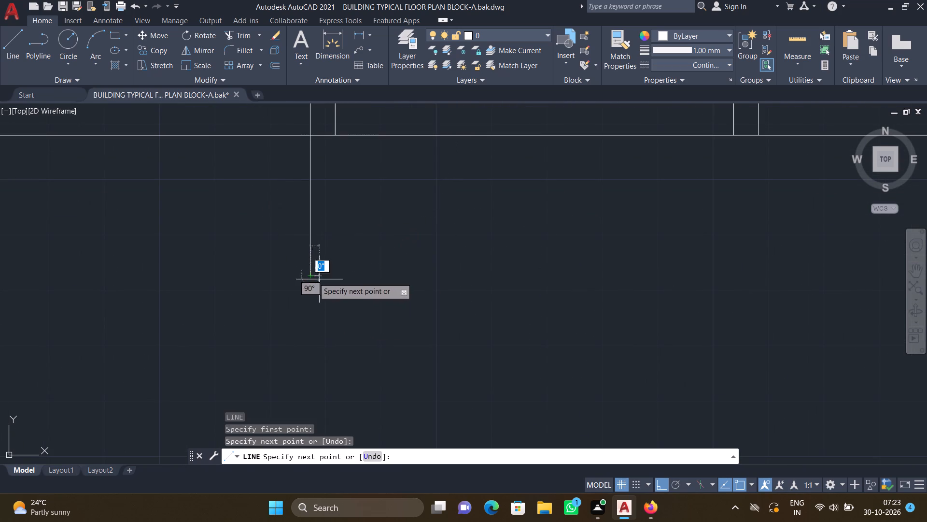
scroll(449, 273, "down", 2)
middle_click_drag(546, 273, 445, 282)
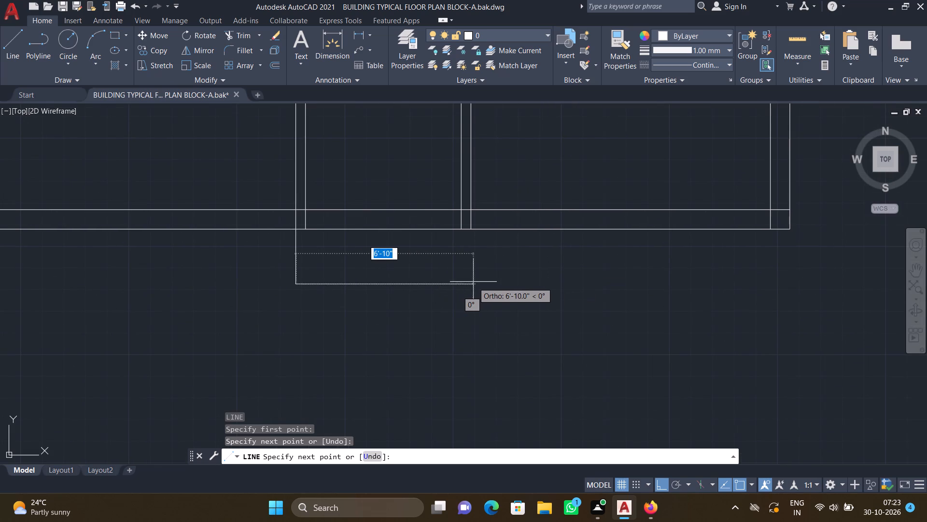
scroll(474, 280, "up", 2)
scroll(524, 264, "down", 2)
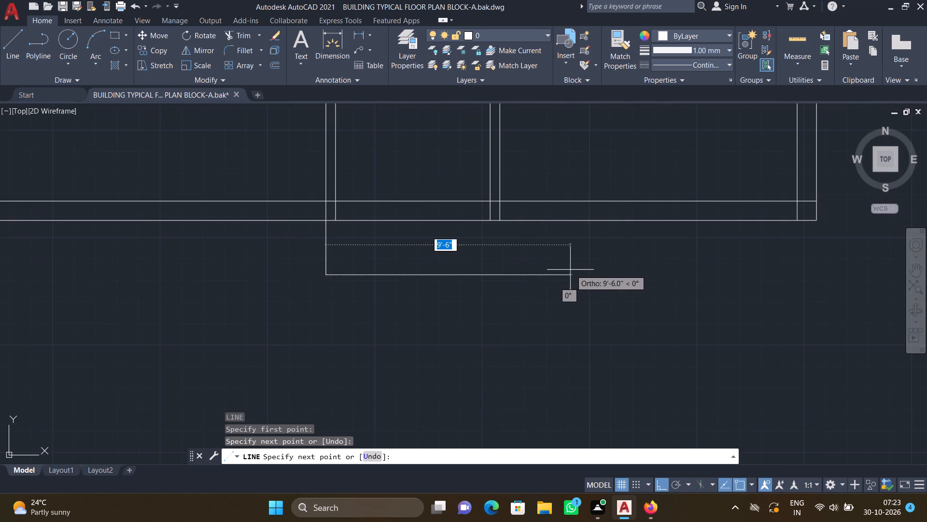
scroll(539, 270, "up", 1)
left_click(543, 275)
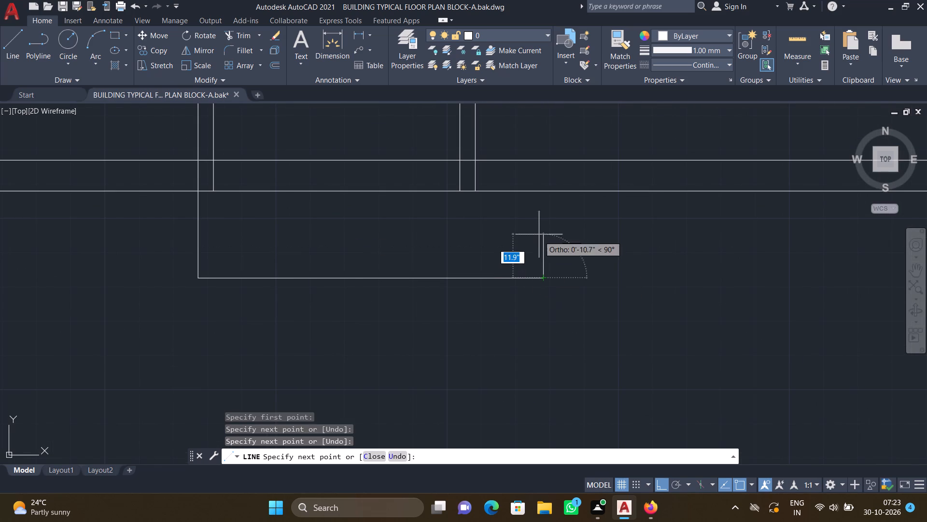
scroll(538, 212, "up", 1)
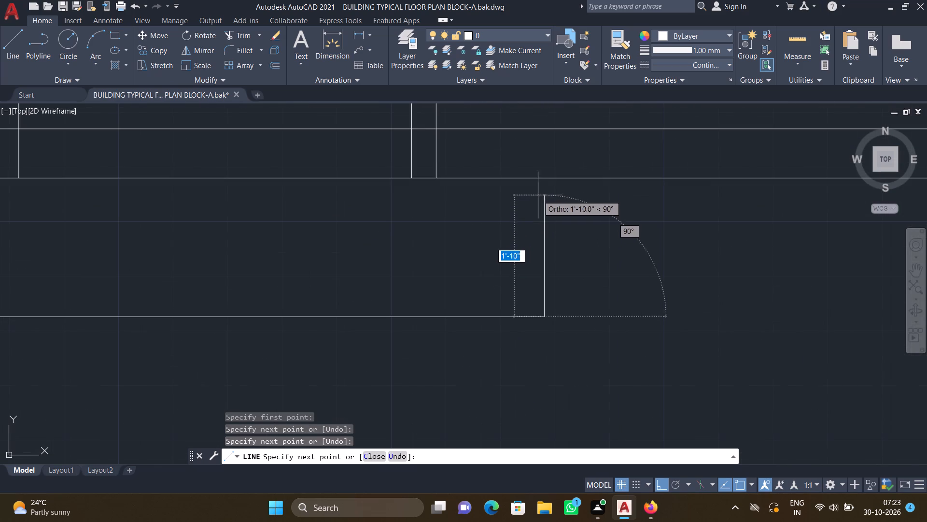
left_click(543, 178)
key("Return")
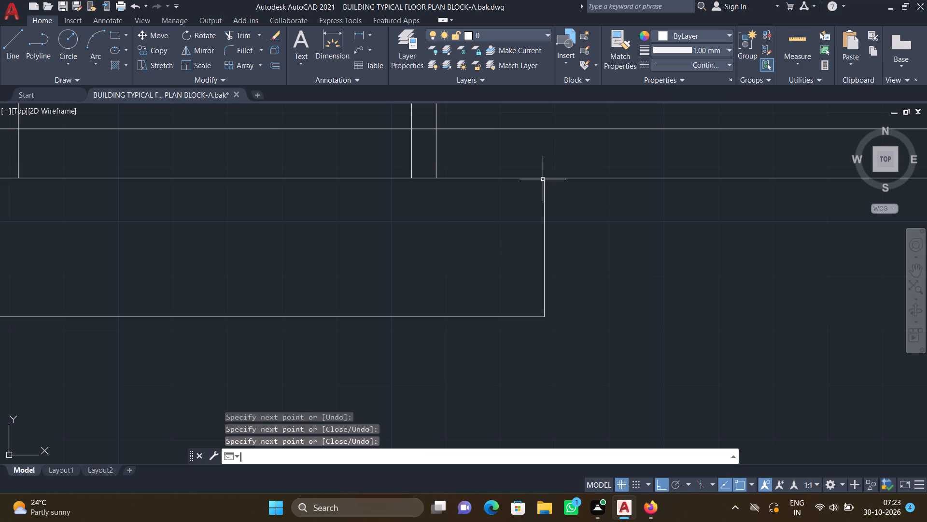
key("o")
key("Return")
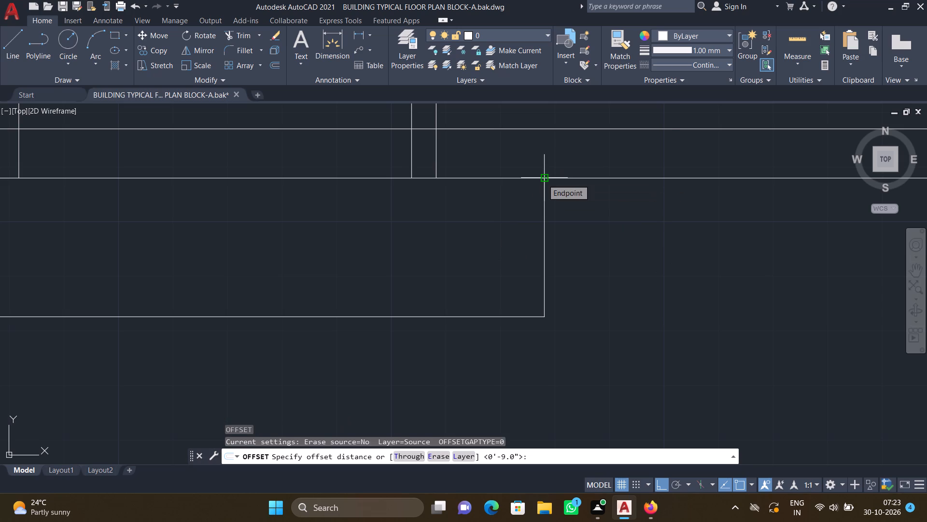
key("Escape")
Offset the south line of the new south projection 9" outward to the south.
middle_click_drag(127, 249, 187, 238)
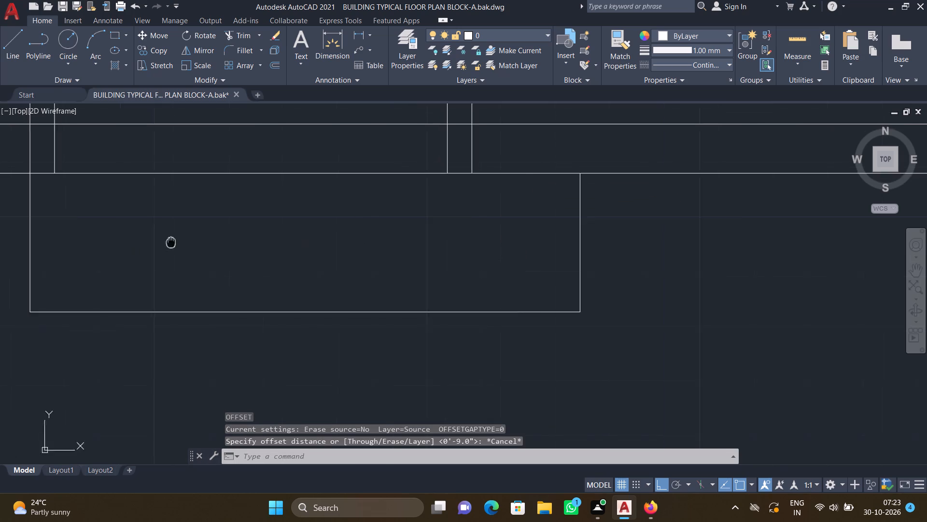
middle_click_drag(187, 238, 301, 230)
key("o")
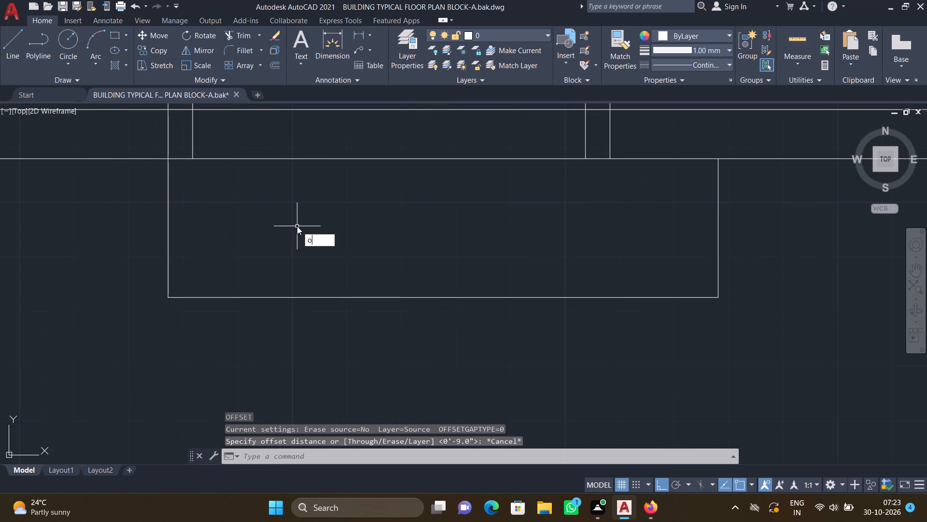
key("Return")
type("9\"")
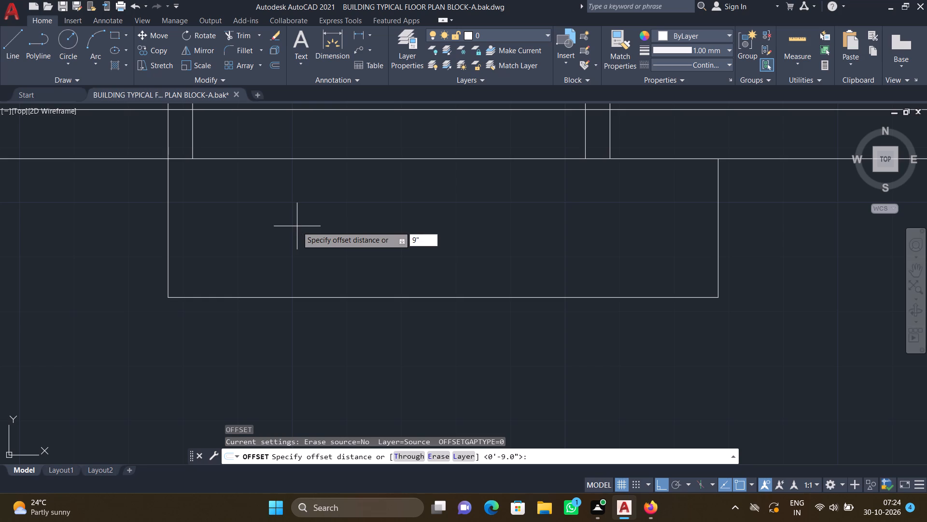
key("Return")
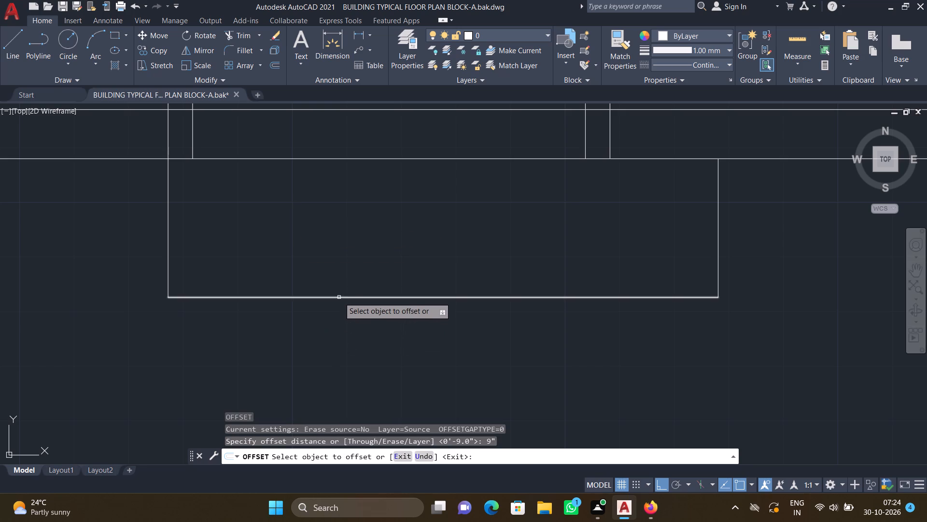
left_click(339, 297)
left_click(347, 344)
key("Return")
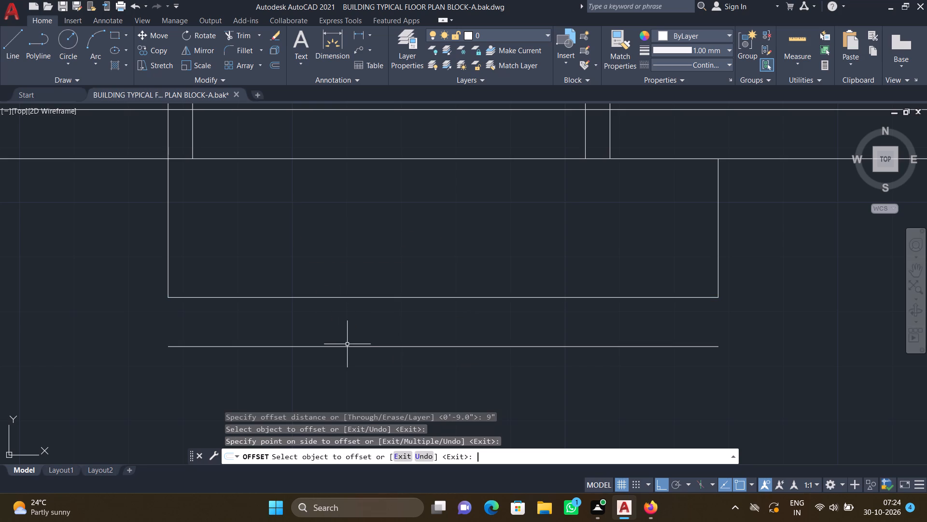
Extend the west and east side lines of the south projection to the offset outer line.
scroll(335, 335, "up", 1)
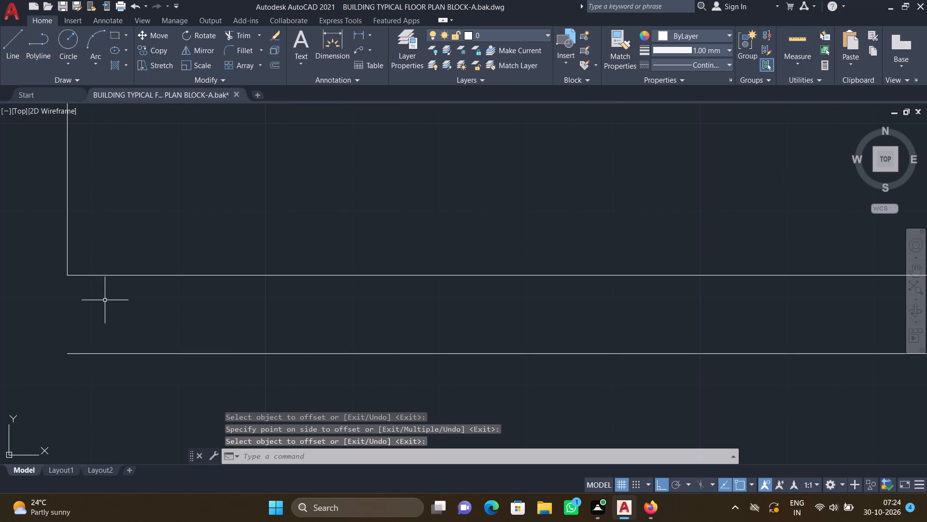
type("ex")
key("Return")
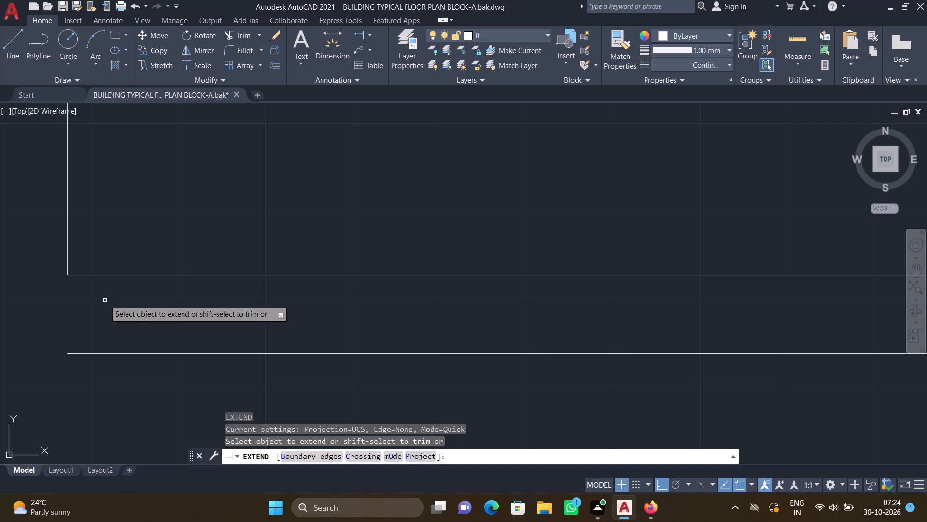
left_click(67, 271)
scroll(76, 276, "down", 4)
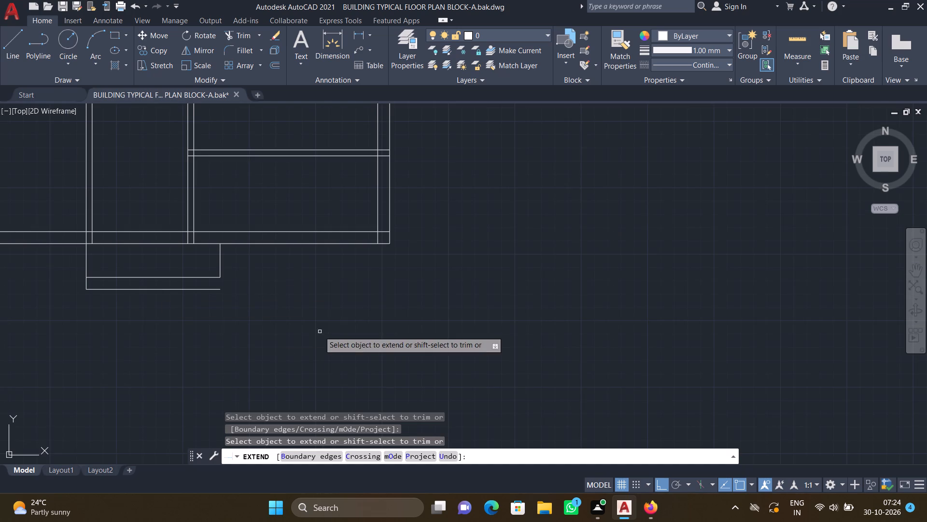
scroll(221, 275, "up", 2)
left_click(215, 266)
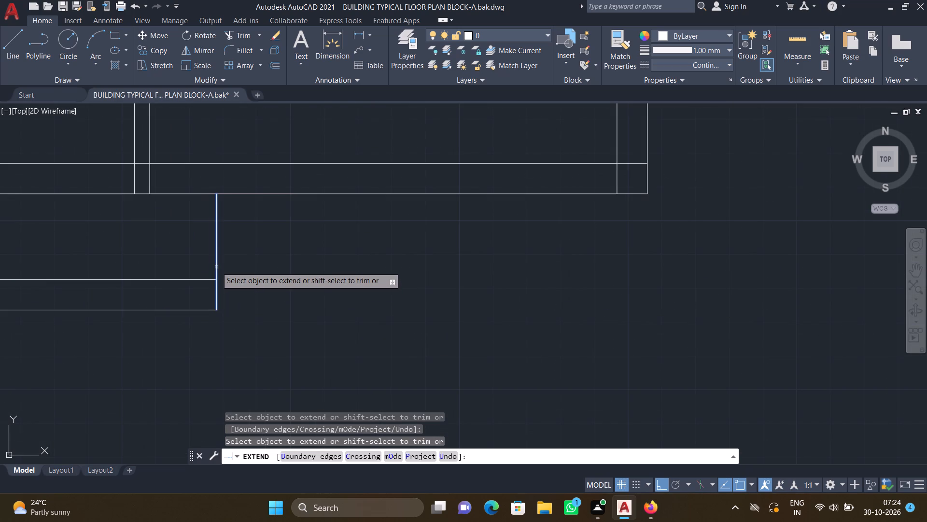
Draw a vertical line about 2'1" long just inside the south projection's west side, from the exterior wall to the inner south line.
key("Return")
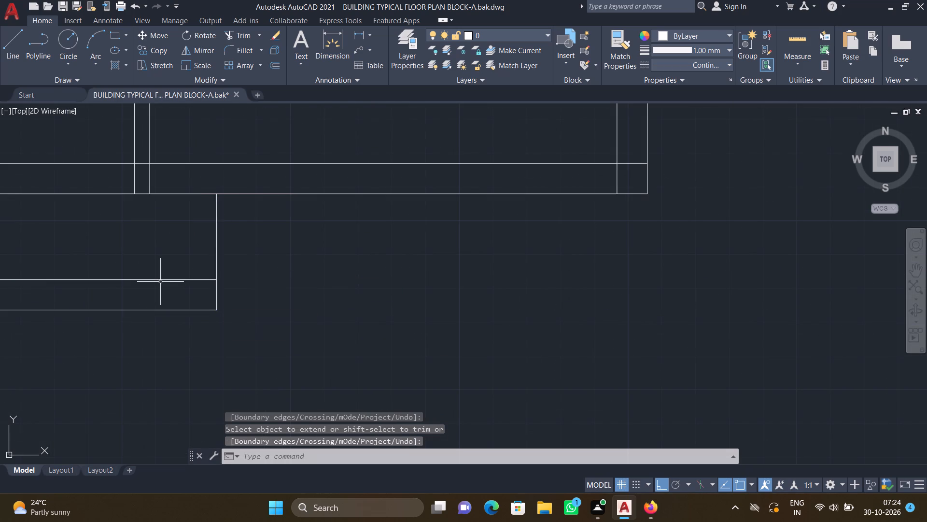
scroll(159, 282, "down", 4)
middle_click_drag(86, 284, 155, 287)
scroll(193, 281, "up", 3)
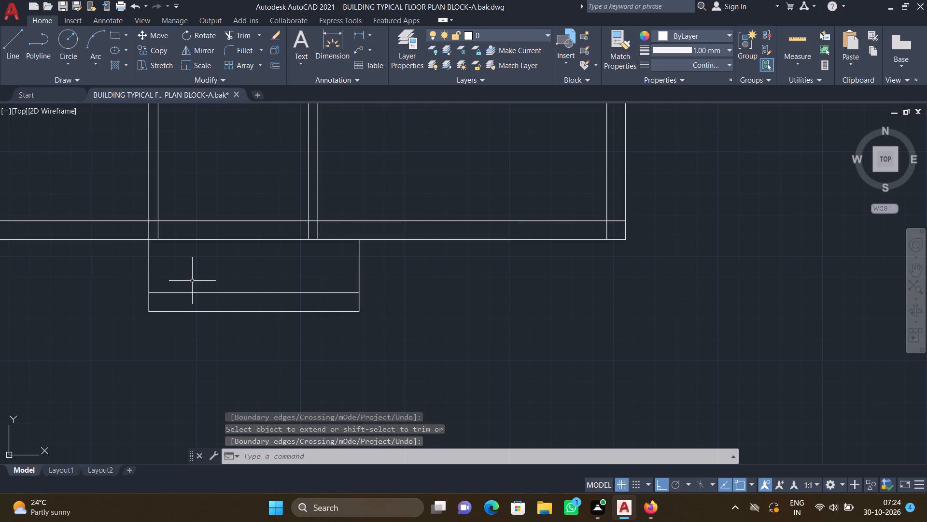
key("l")
key("Return")
scroll(192, 281, "up", 1)
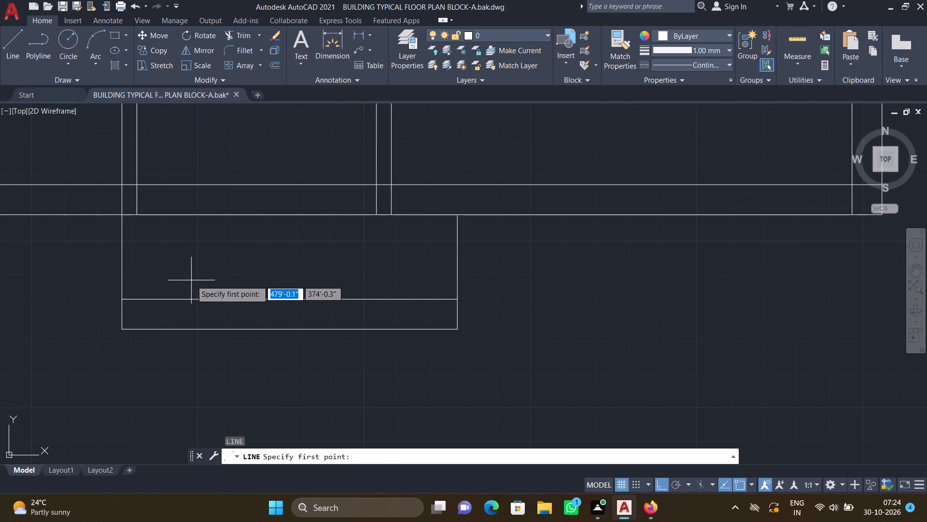
middle_click_drag(102, 293, 158, 278)
scroll(197, 196, "up", 3)
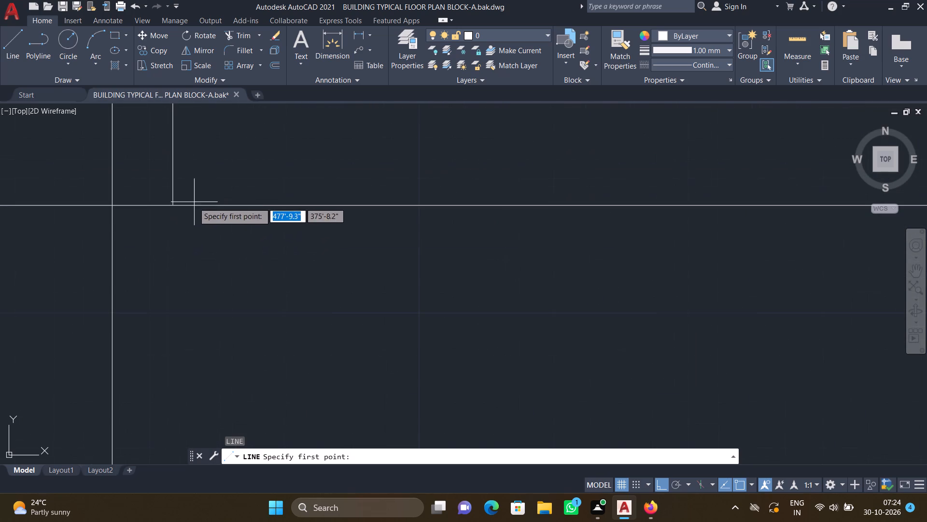
scroll(191, 211, "up", 1)
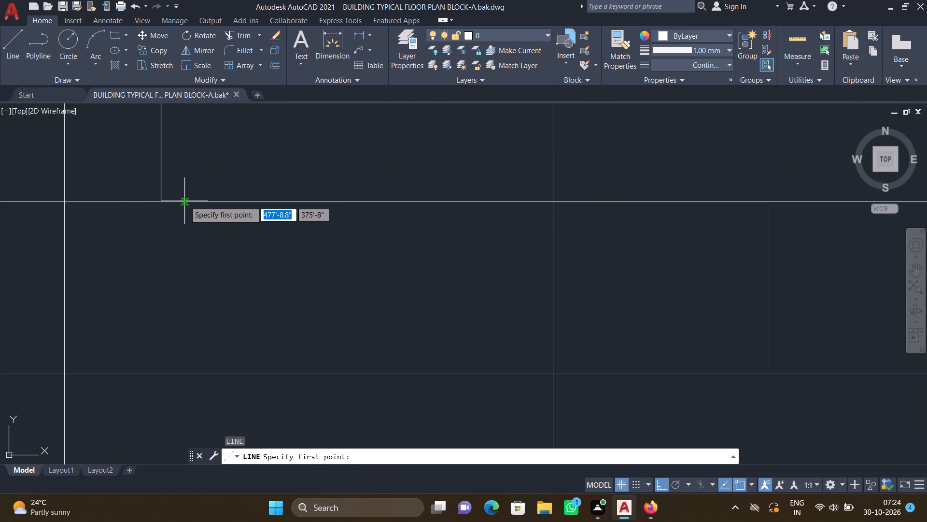
left_click(182, 201)
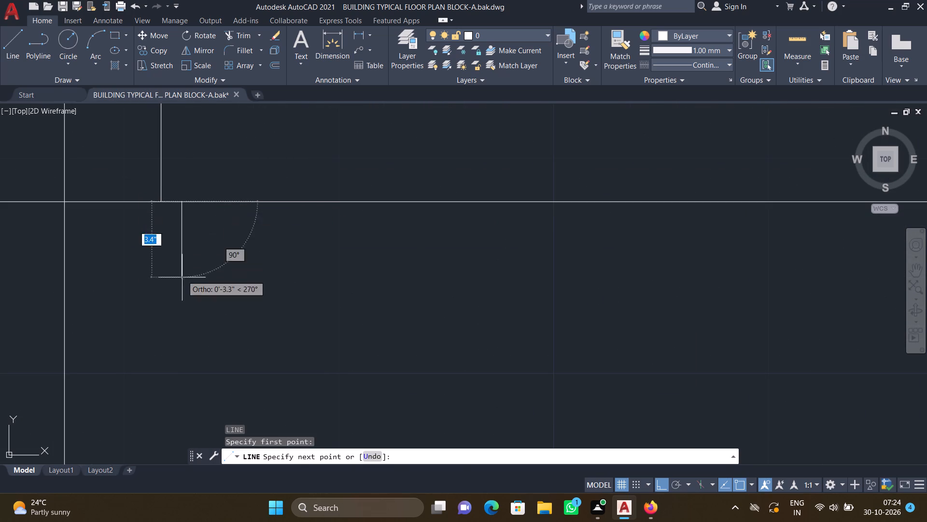
scroll(180, 292, "down", 3)
middle_click_drag(172, 327, 185, 270)
scroll(186, 342, "down", 1)
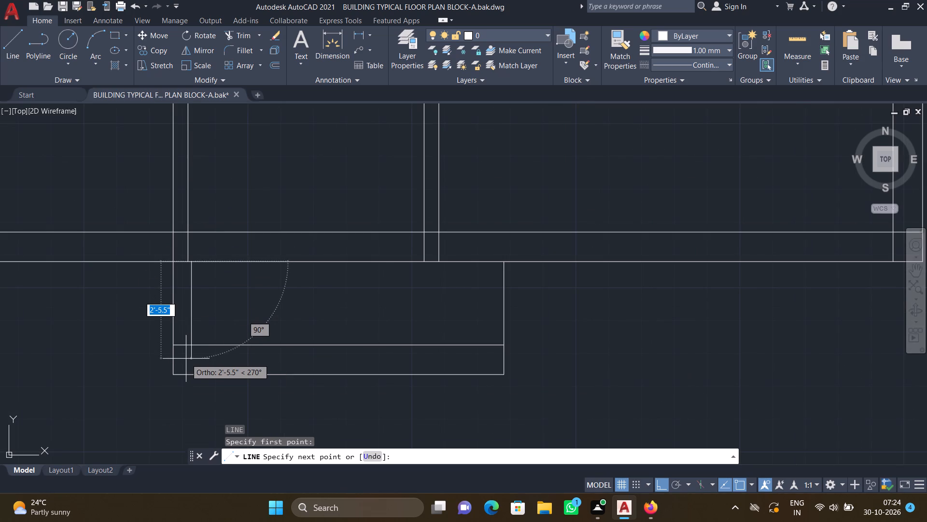
scroll(186, 359, "up", 3)
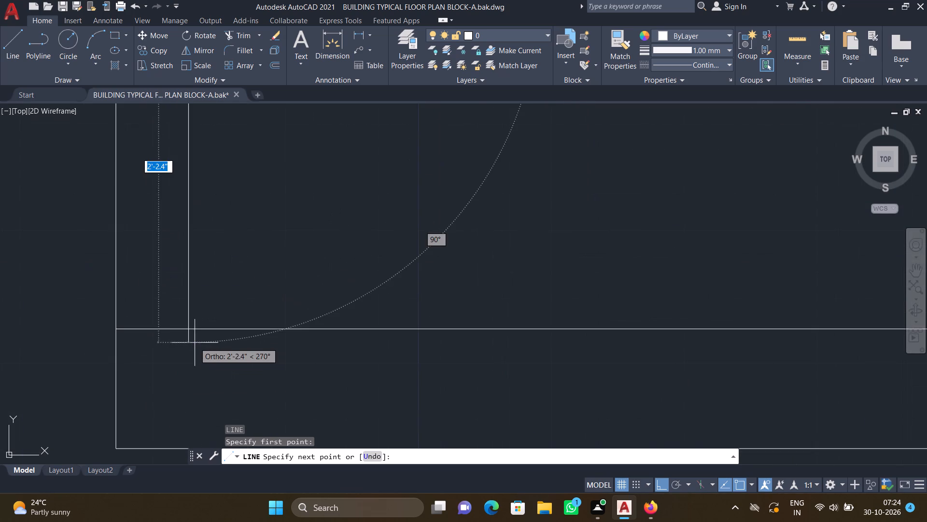
left_click(186, 329)
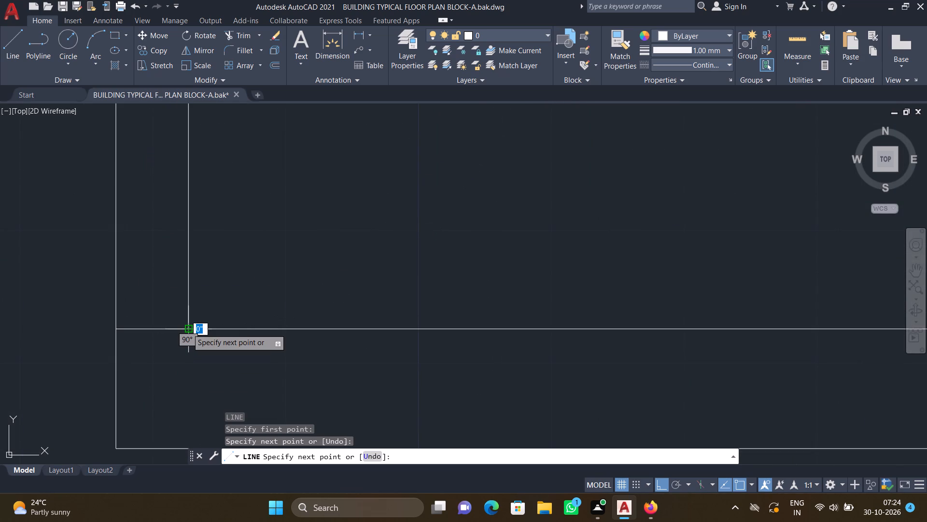
key("Return")
Draw a vertical line just inside the south projection's east side, from the exterior wall down to the outer south line.
scroll(185, 318, "down", 4)
middle_click_drag(302, 317, 195, 309)
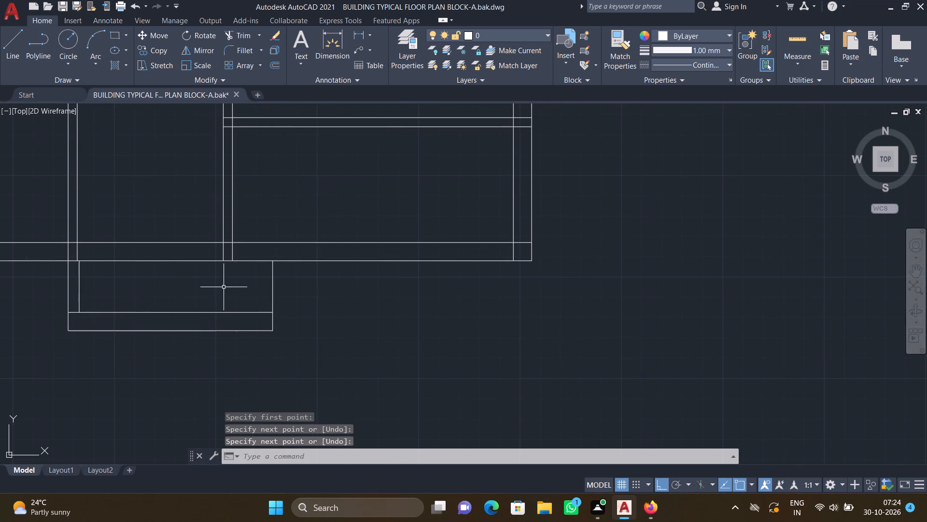
scroll(229, 281, "up", 2)
key("l")
key("Return")
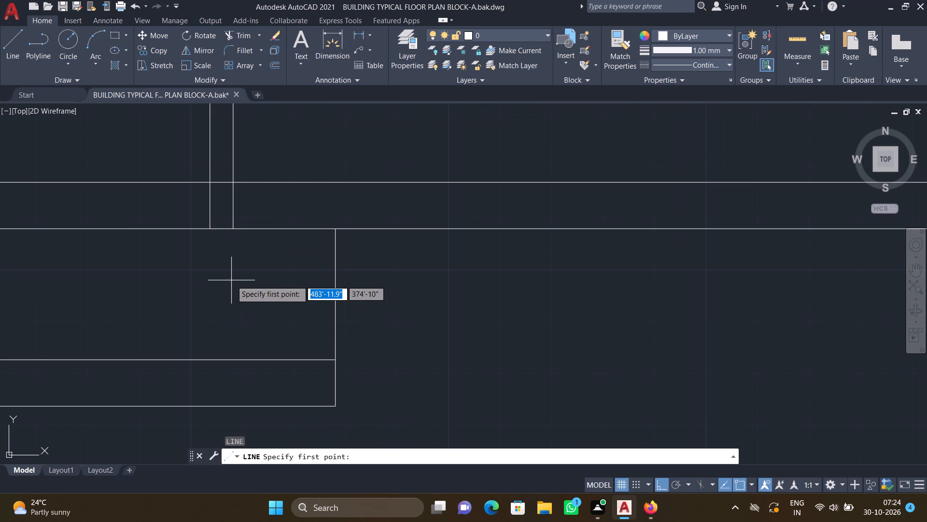
middle_click_drag(263, 276, 224, 268)
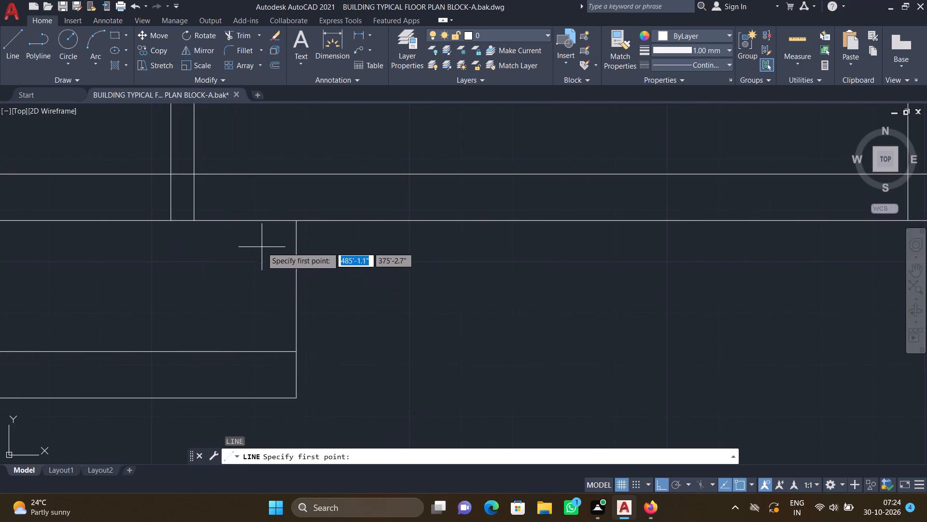
scroll(267, 225, "up", 3)
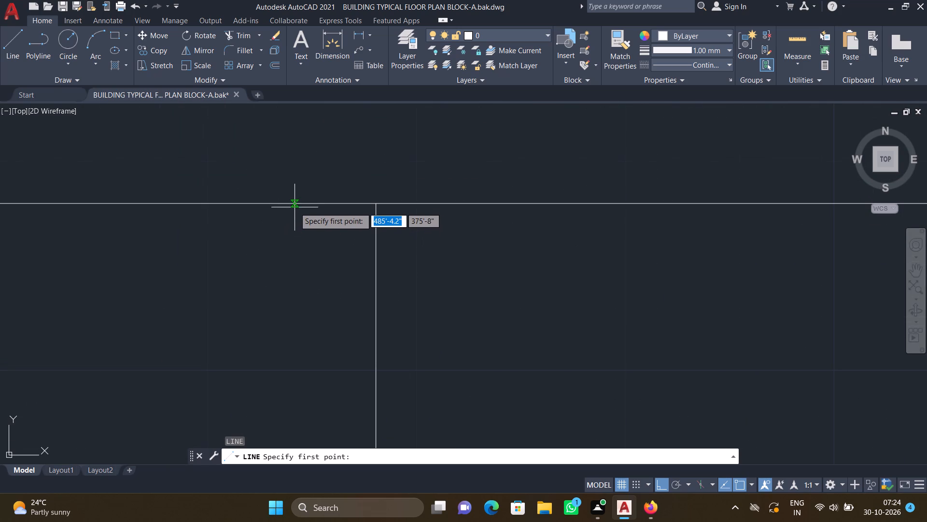
left_click_drag(296, 203, 296, 209)
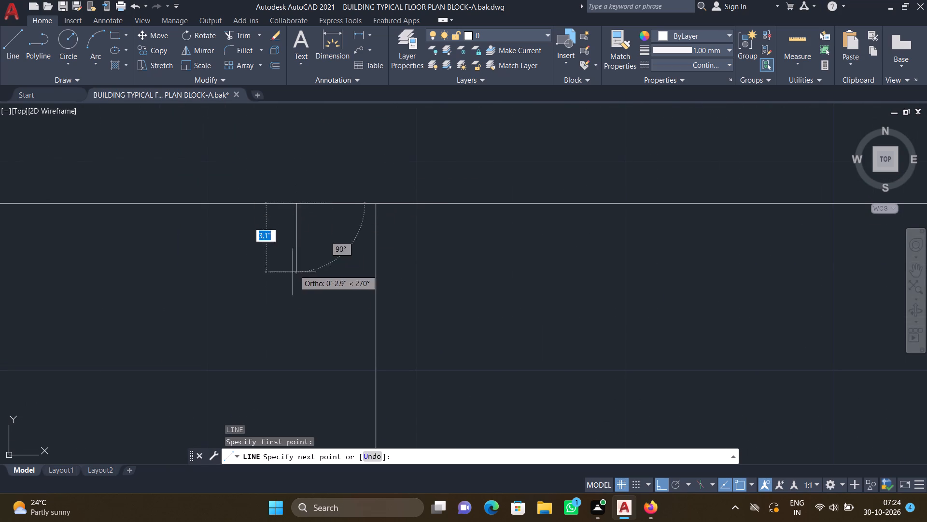
scroll(285, 296, "down", 3)
middle_click_drag(271, 365, 262, 305)
middle_click_drag(268, 348, 268, 294)
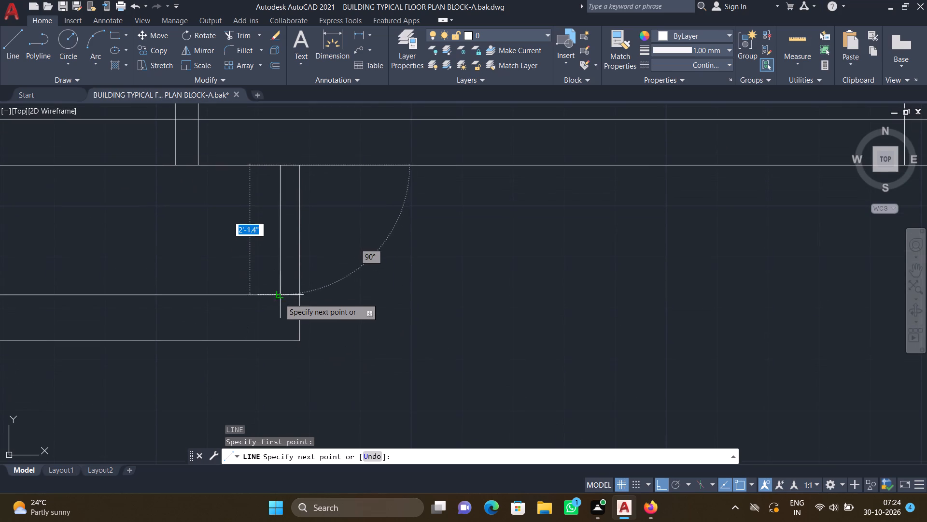
scroll(276, 313, "up", 2)
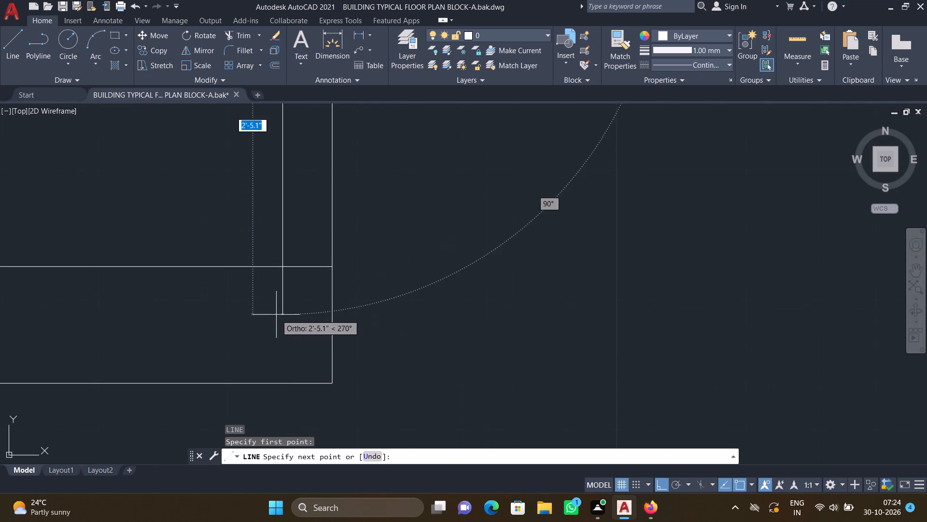
left_click(285, 382)
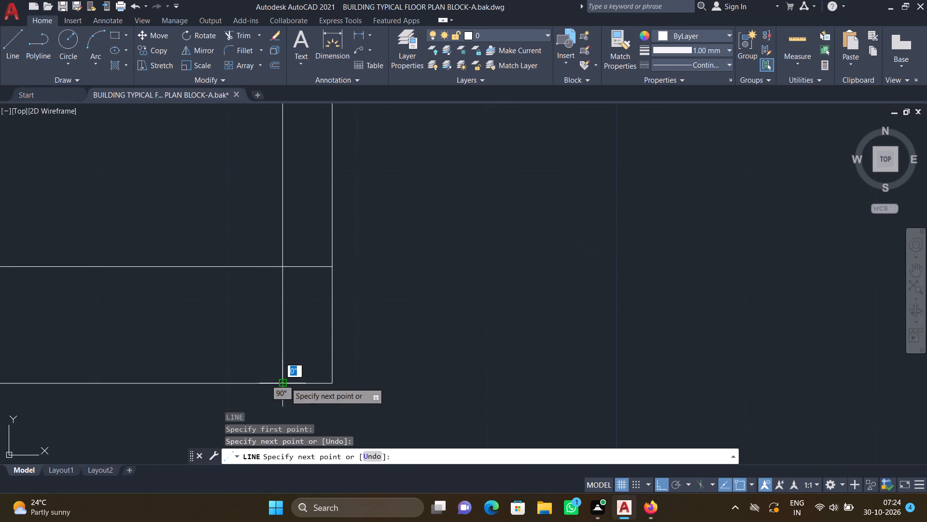
key("Return")
Draw a short vertical line across the 9" strip between the projection's inner and outer south lines, somewhat west of its middle.
scroll(281, 376, "down", 4)
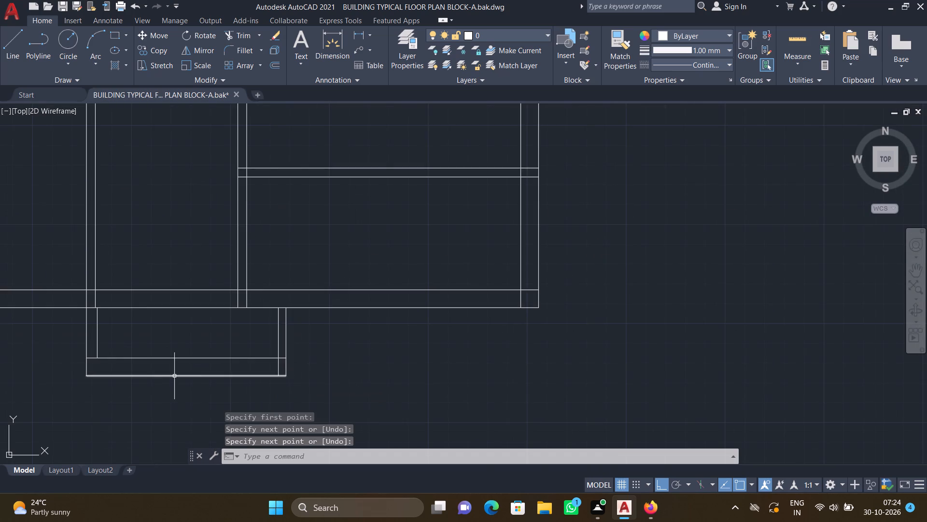
middle_click_drag(175, 377, 333, 333)
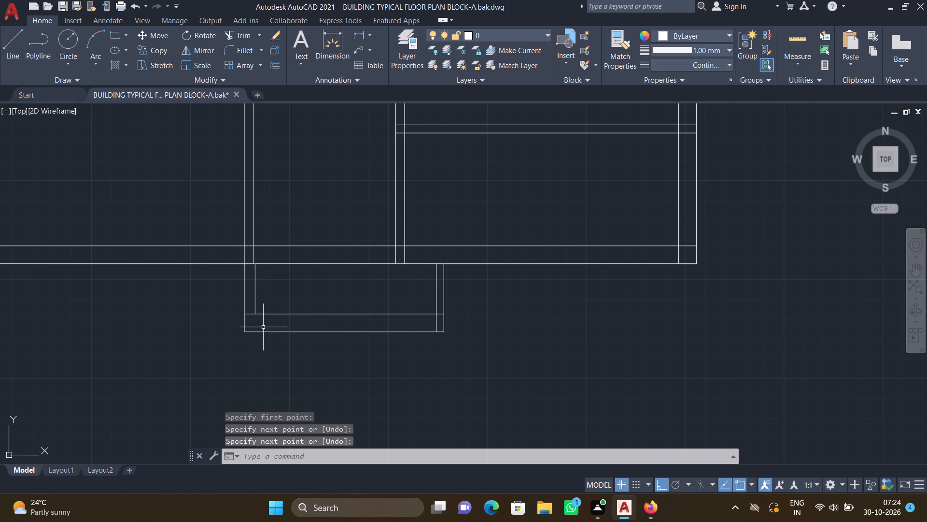
scroll(253, 312, "up", 3)
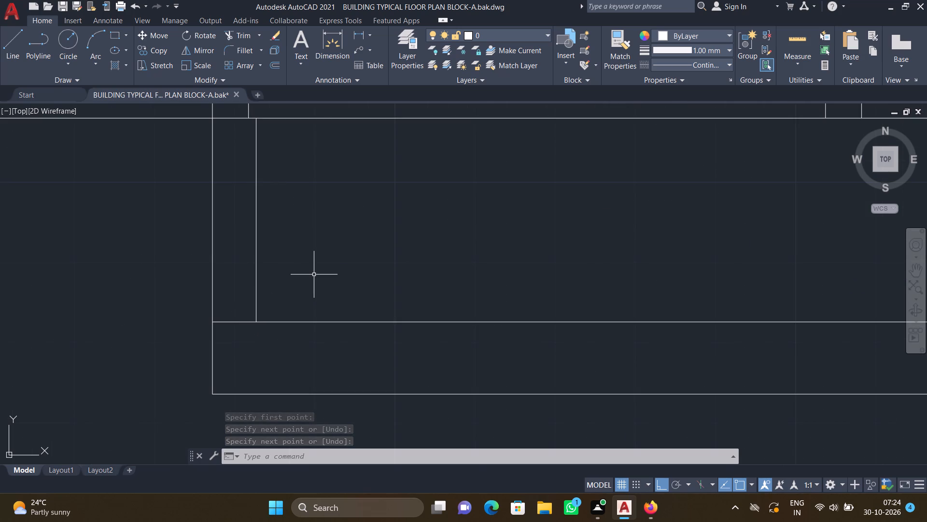
key("l")
key("Return")
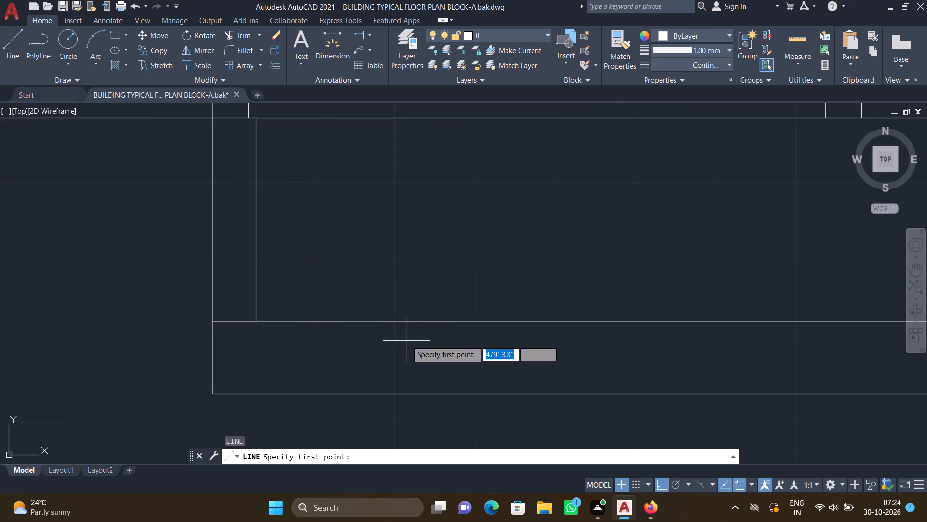
middle_click_drag(391, 351, 301, 328)
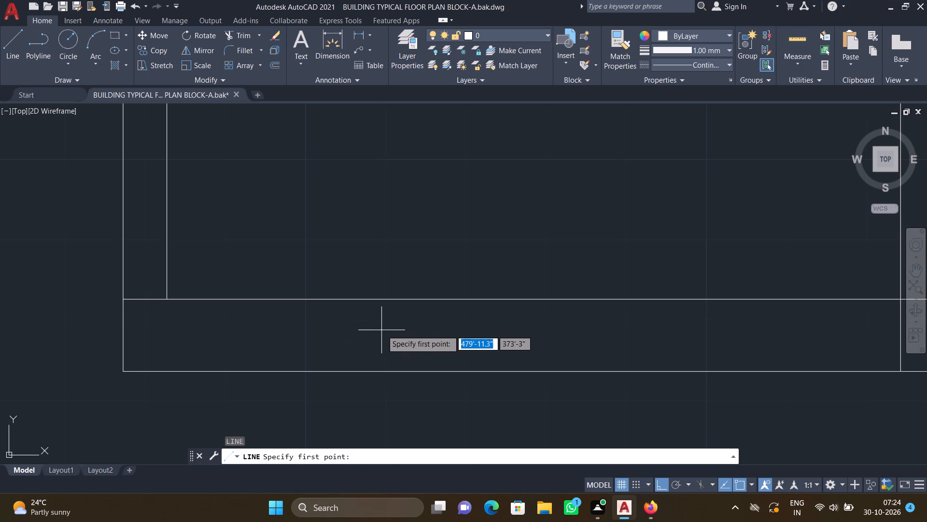
left_click(434, 300)
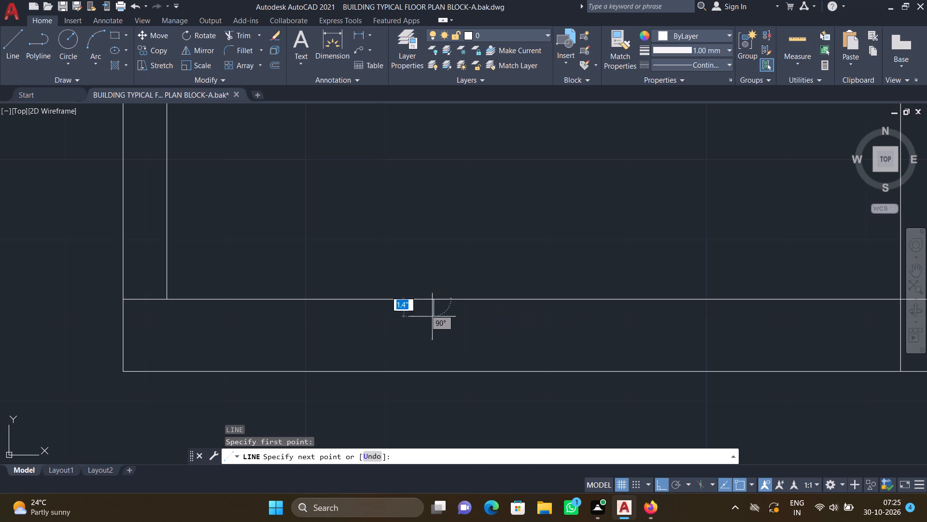
left_click(439, 369)
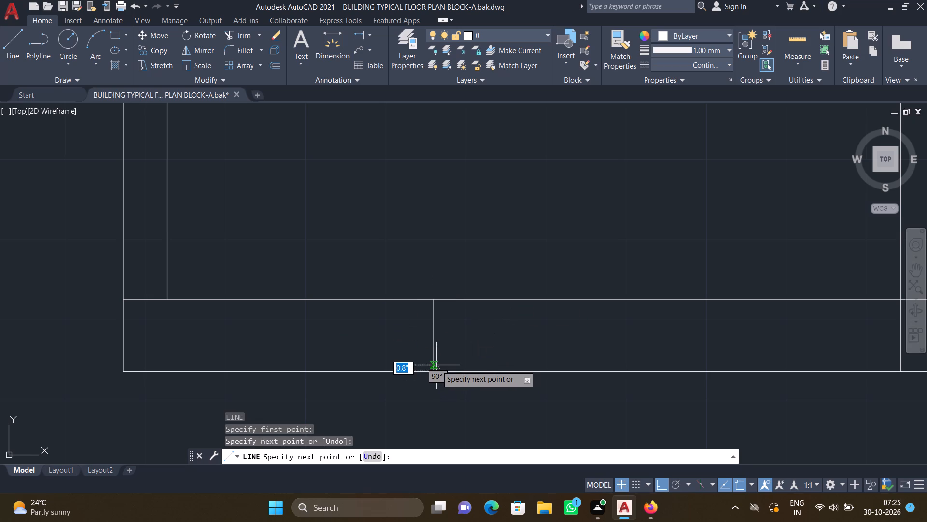
key("Return")
Draw a stepped line inside the south projection from the inner south line, about 1'2" north, 2'2" east, and north to the exterior wall.
scroll(427, 370, "down", 3)
middle_click_drag(365, 310, 265, 287)
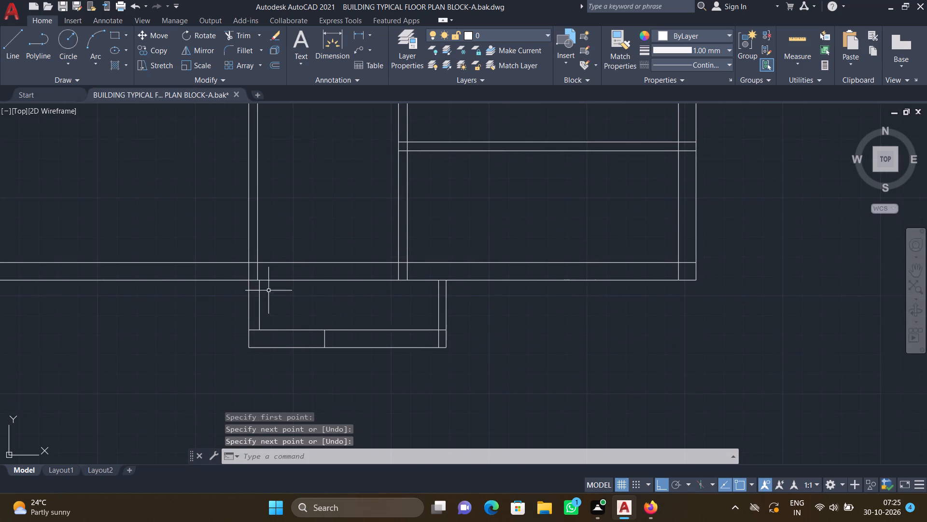
scroll(286, 302, "up", 2)
key("l")
key("Return")
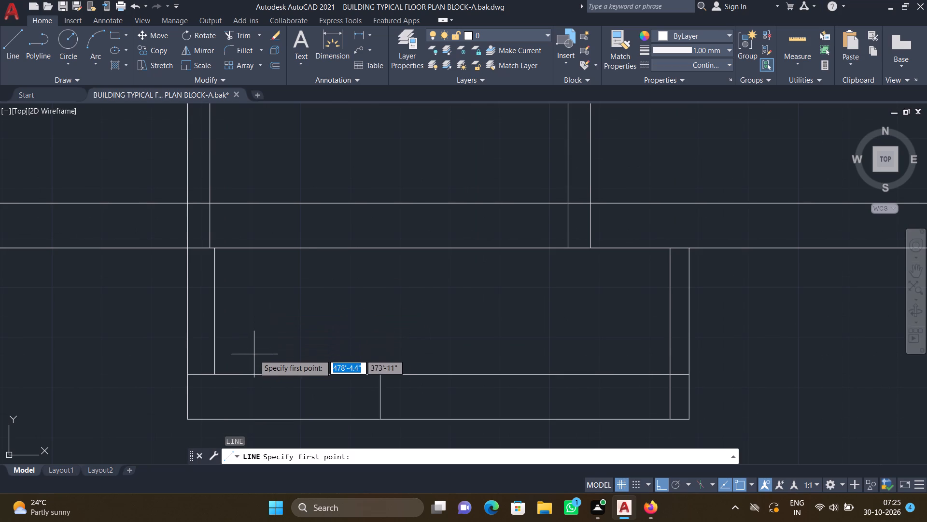
scroll(282, 369, "up", 2)
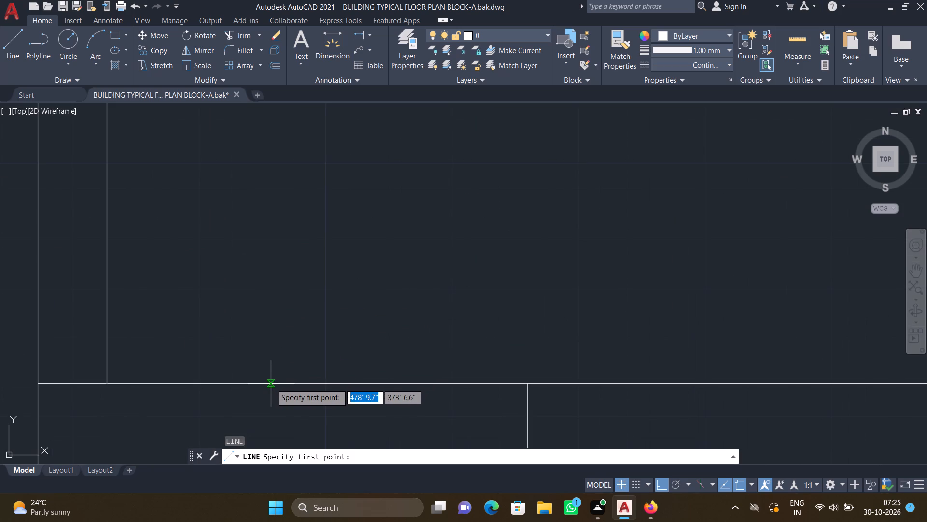
left_click(258, 384)
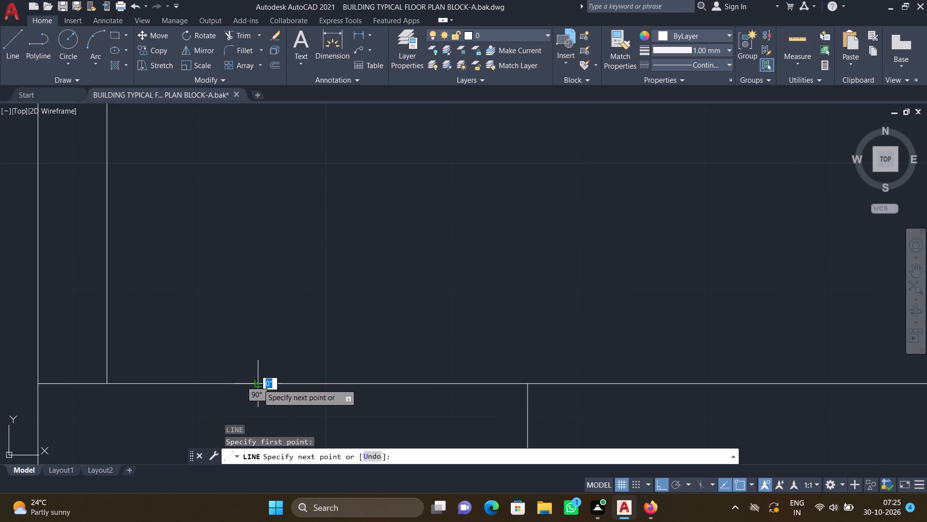
scroll(257, 282, "down", 3)
scroll(256, 261, "up", 2)
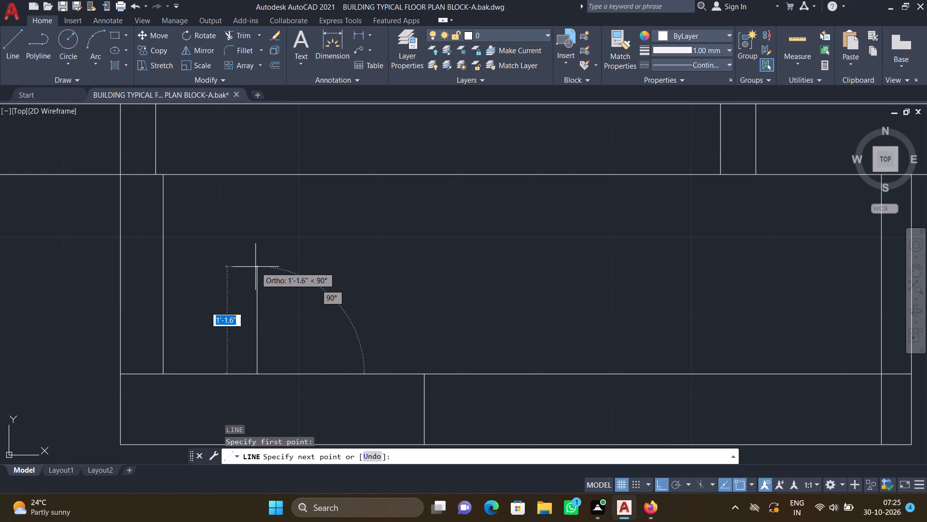
left_click(258, 265)
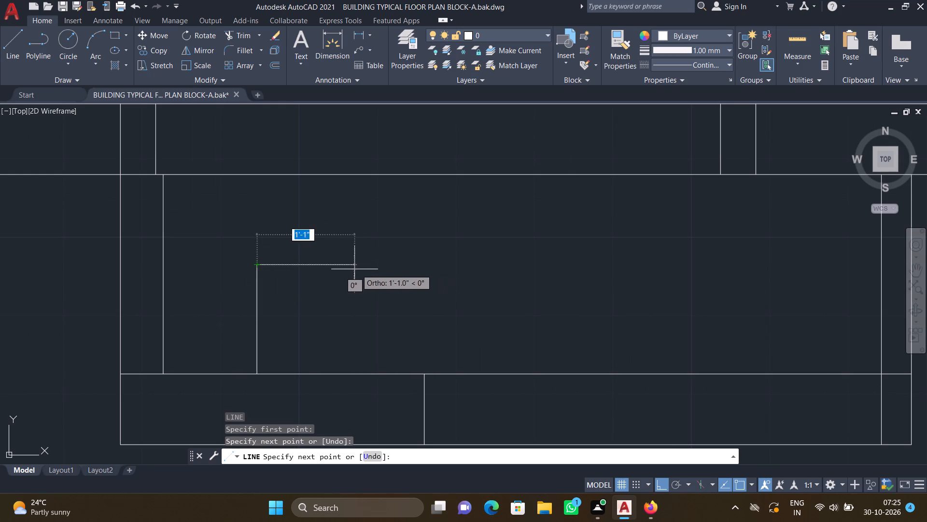
middle_click_drag(290, 290, 286, 290)
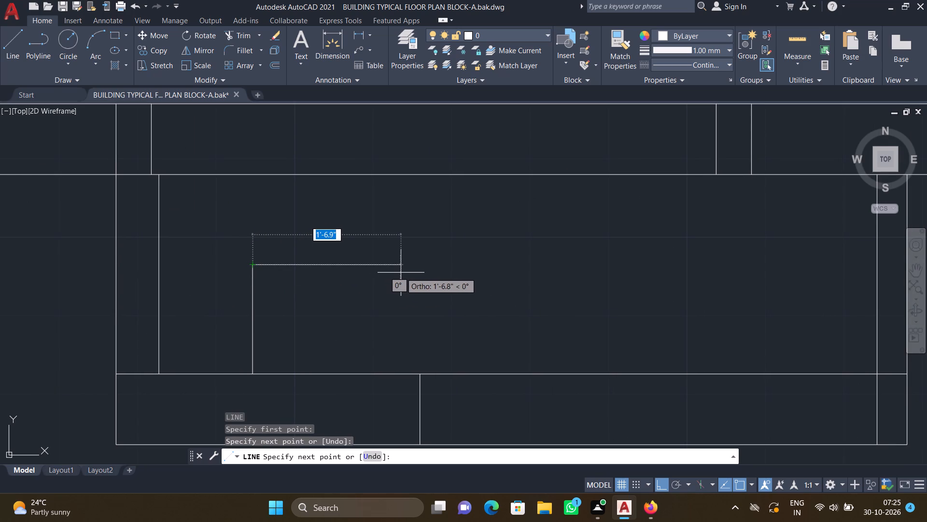
left_click(455, 263)
scroll(454, 195, "up", 2)
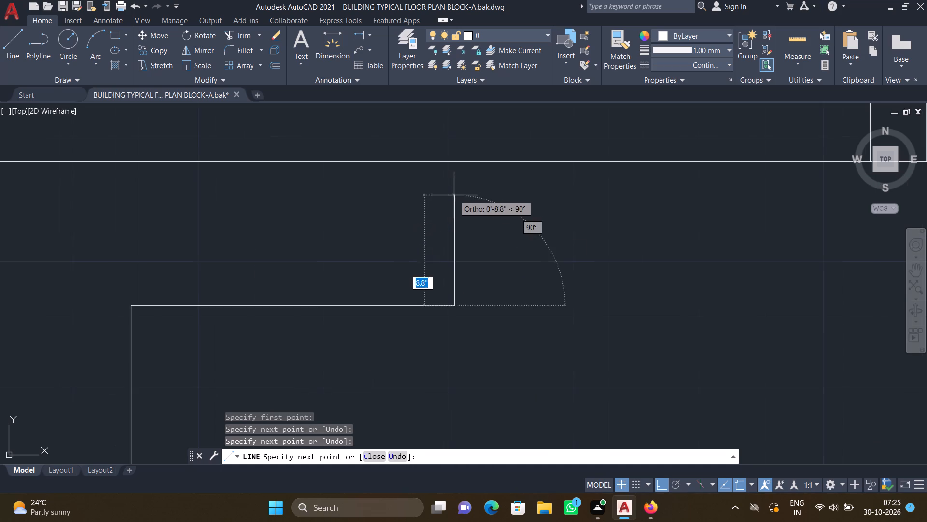
left_click(451, 142)
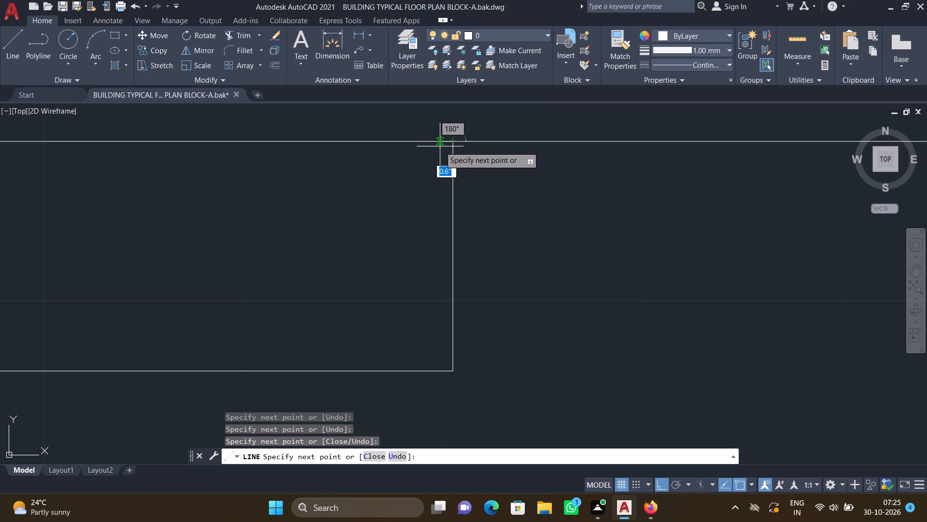
key("Return")
Draw an L-shaped line in the south projection from the partition's west face, about 10" south, and 1'8" east to the inner east line.
scroll(469, 212, "down", 4)
middle_click_drag(473, 284, 279, 274)
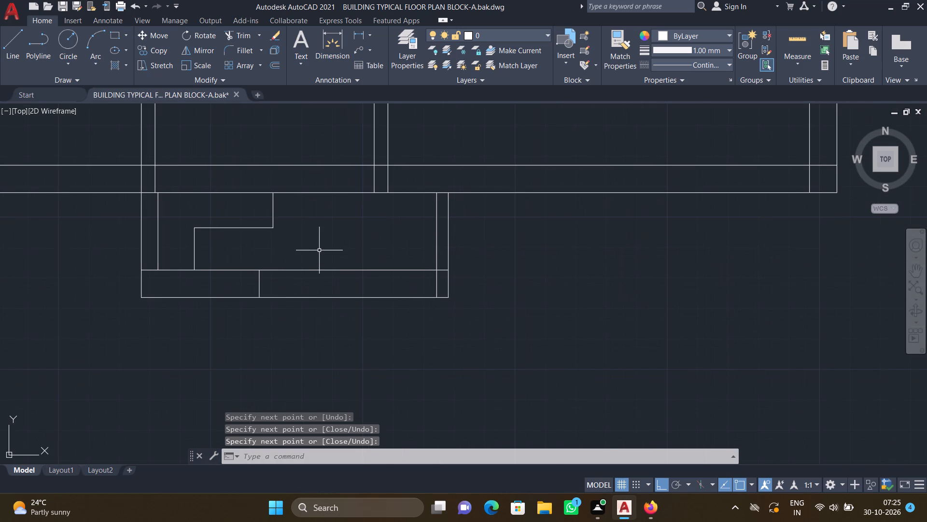
key("l")
key("Return")
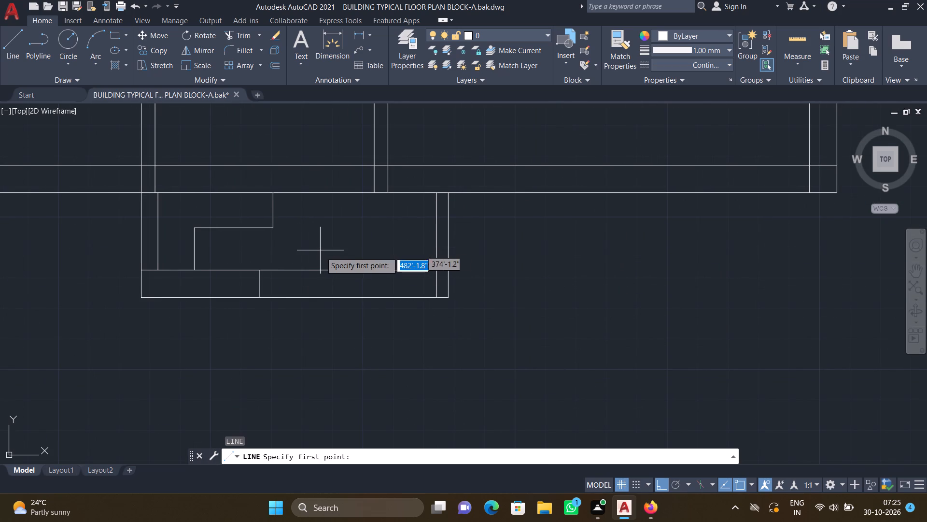
scroll(354, 212, "up", 1)
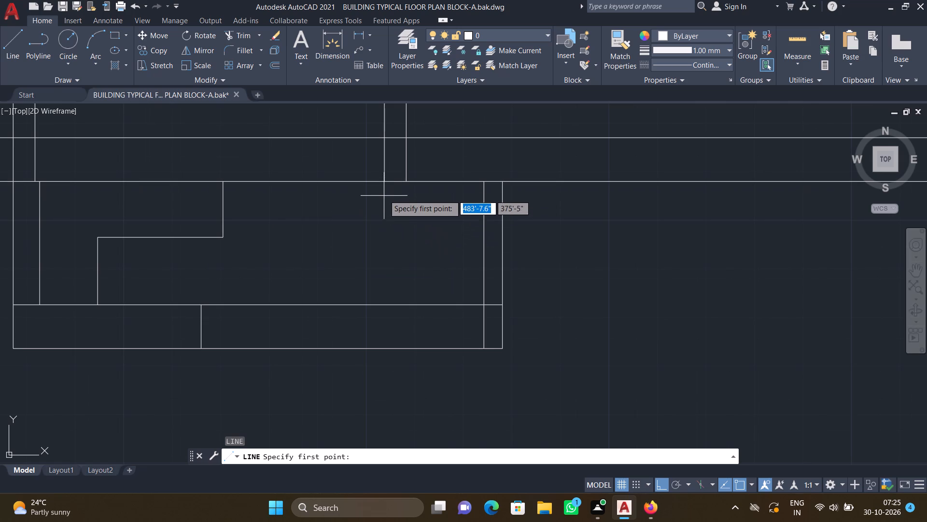
scroll(389, 191, "up", 2)
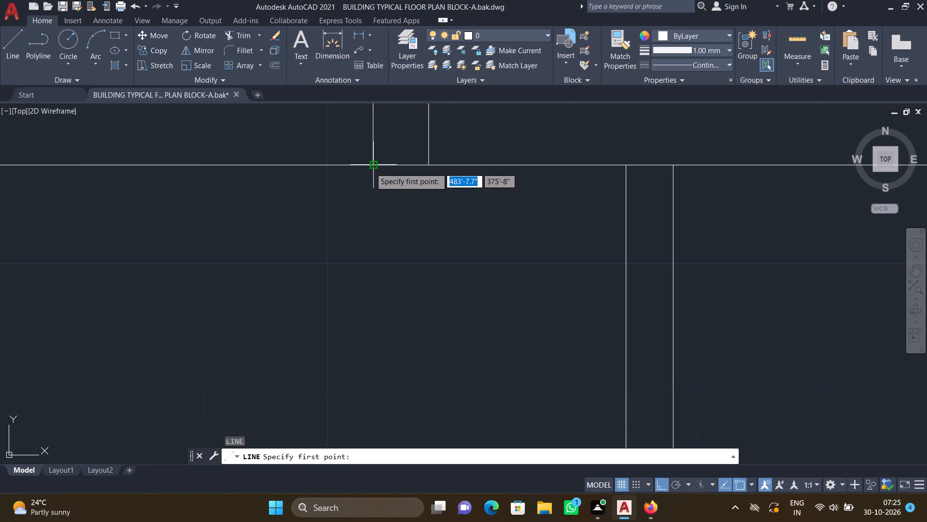
left_click(371, 168)
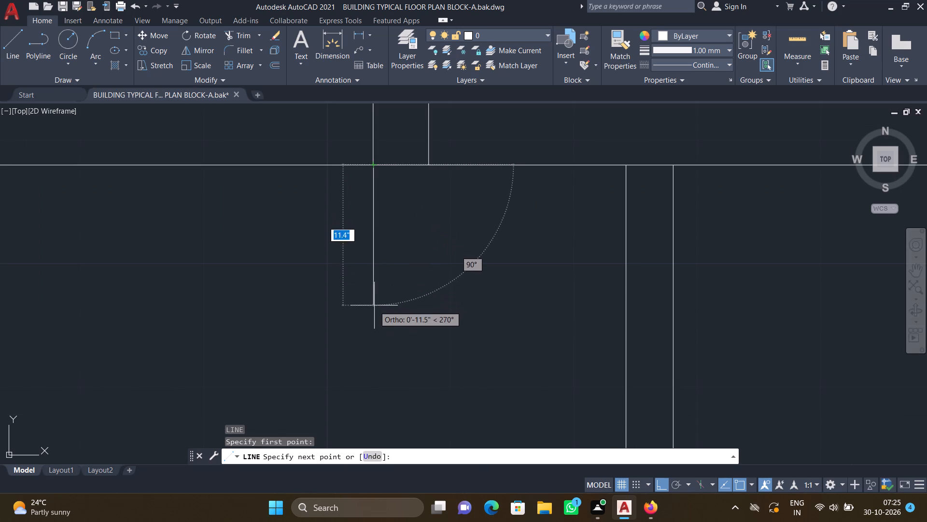
left_click(373, 296)
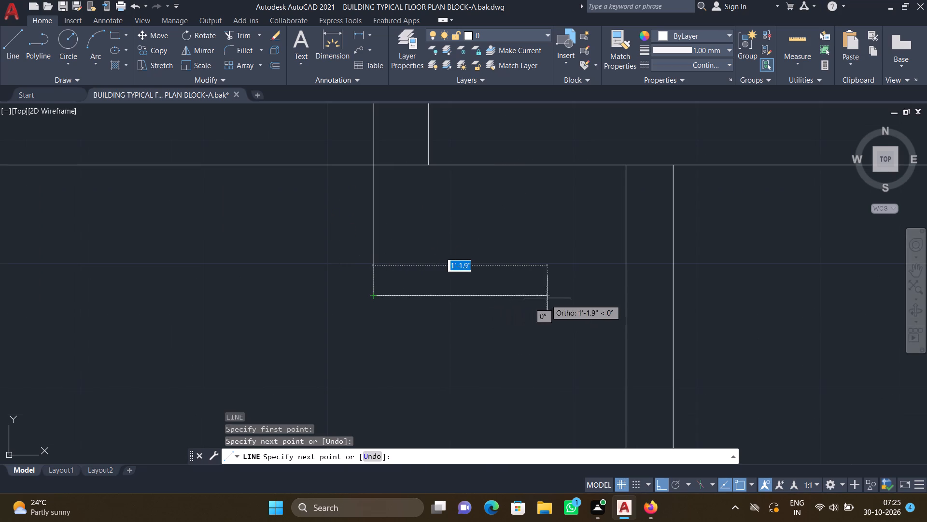
scroll(607, 293, "up", 1)
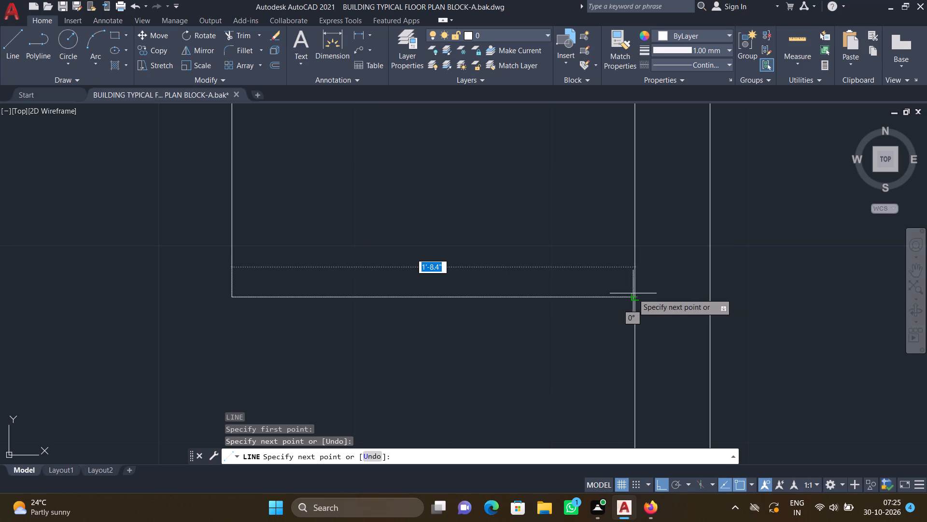
left_click(633, 294)
key("Return")
Draw an L-shaped line in the second unit's northwest room, about 6'8" east from the west wall and 3'6" south to the south wall.
scroll(608, 322, "down", 3)
scroll(534, 321, "down", 4)
middle_click_drag(475, 274, 483, 299)
scroll(421, 313, "down", 3)
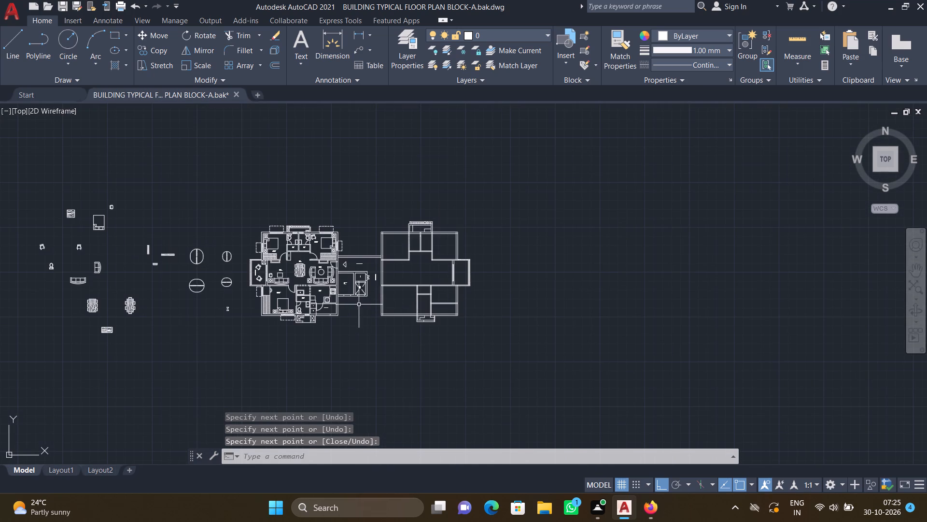
middle_click_drag(389, 278, 403, 230)
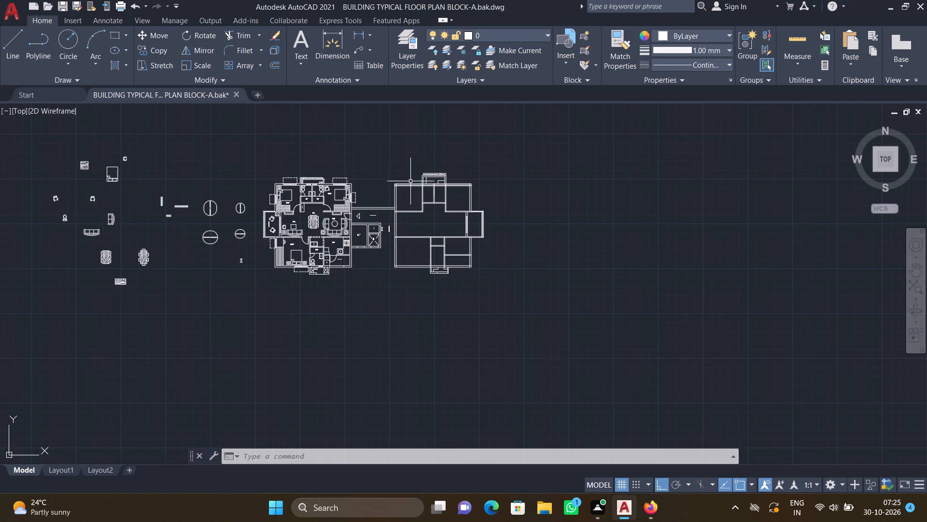
scroll(416, 176, "up", 2)
key("l")
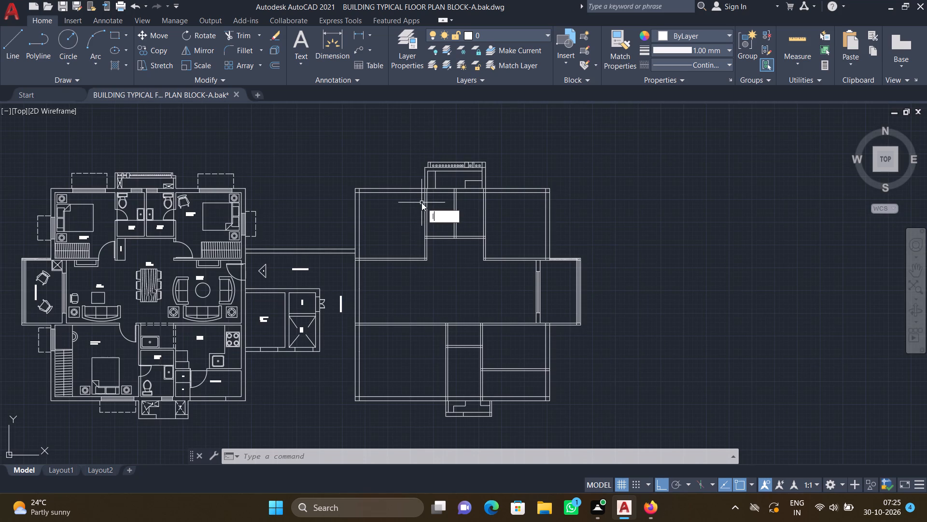
key("Return")
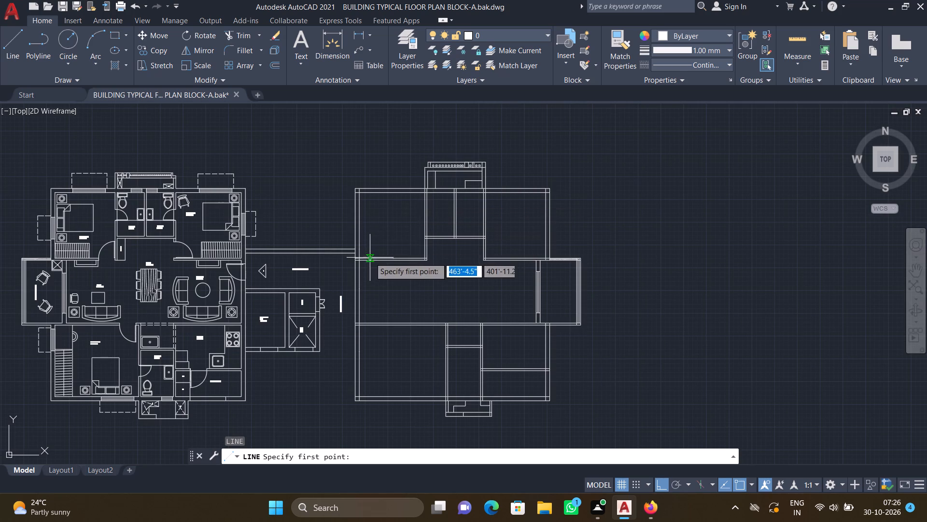
scroll(366, 247, "up", 3)
scroll(330, 210, "up", 1)
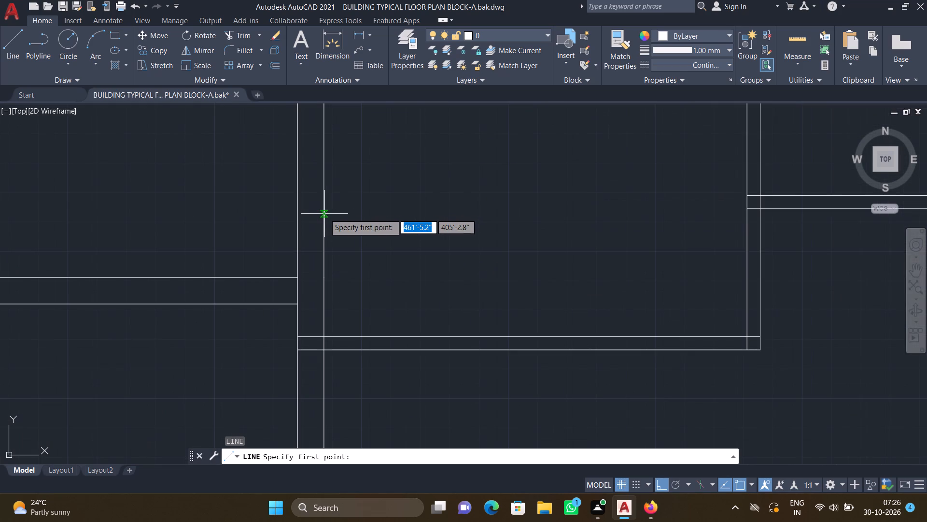
left_click_drag(324, 211, 351, 221)
scroll(488, 222, "down", 1)
middle_click_drag(497, 217, 355, 187)
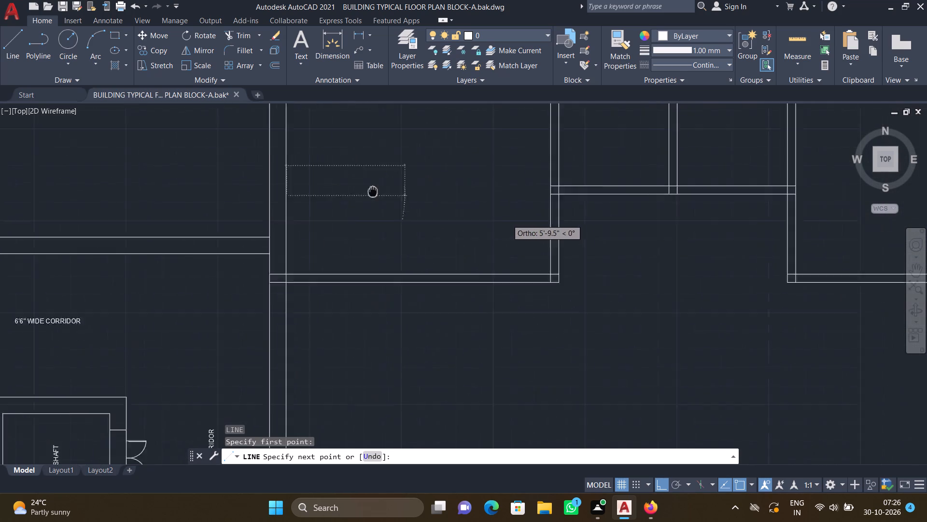
middle_click_drag(355, 187, 325, 188)
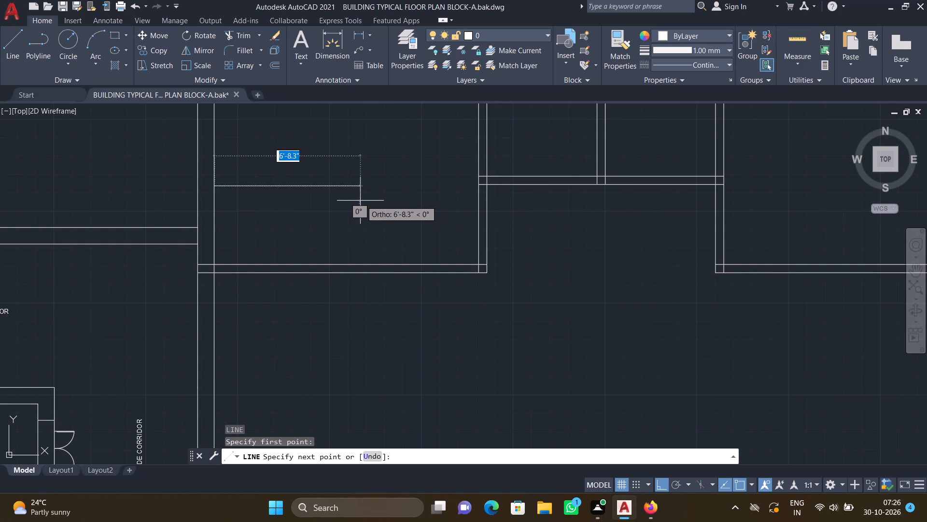
left_click_drag(360, 199, 364, 217)
scroll(351, 263, "up", 2)
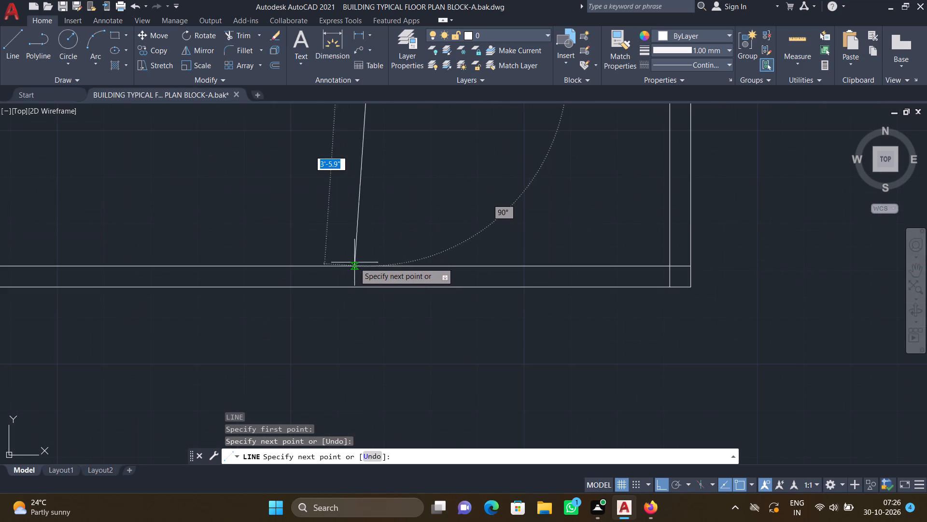
left_click(366, 265)
key("Return")
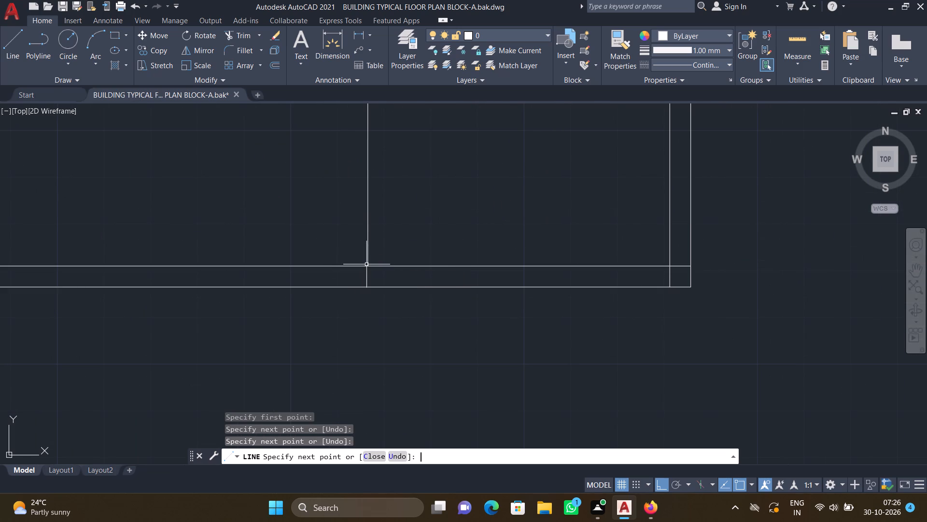
Draw an L-shaped line in the northeast room, about 2'7" north from the south wall and east to the east wall's inner face.
scroll(320, 309, "down", 3)
middle_click_drag(351, 307, 268, 310)
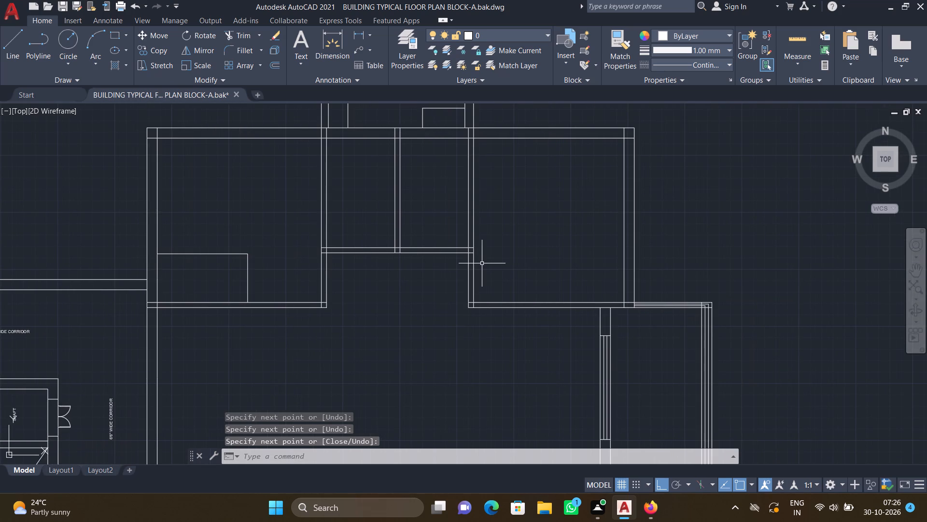
key("l")
key("Return")
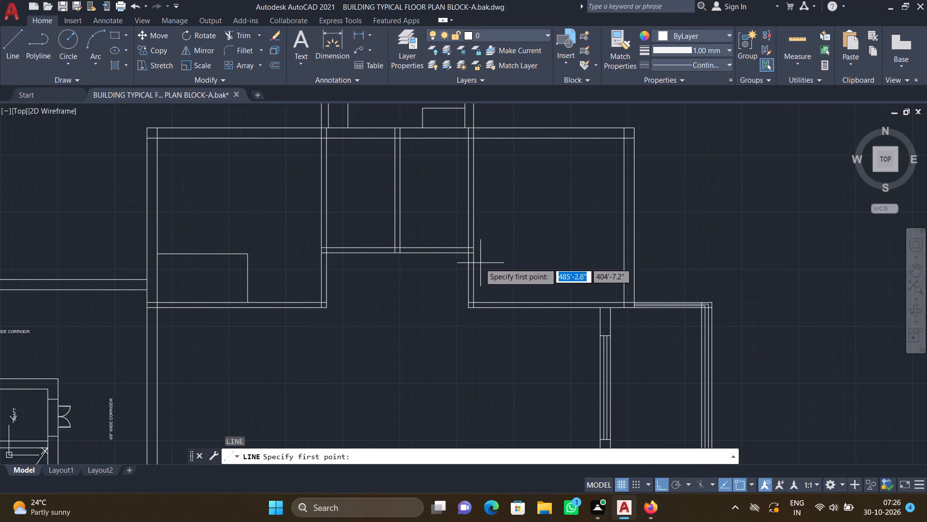
middle_click_drag(497, 294, 421, 285)
scroll(480, 291, "up", 2)
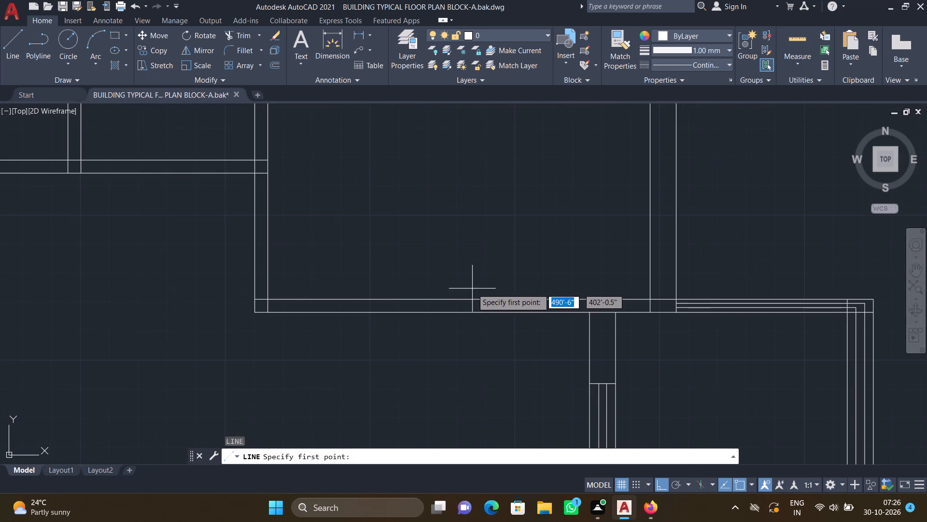
left_click(427, 298)
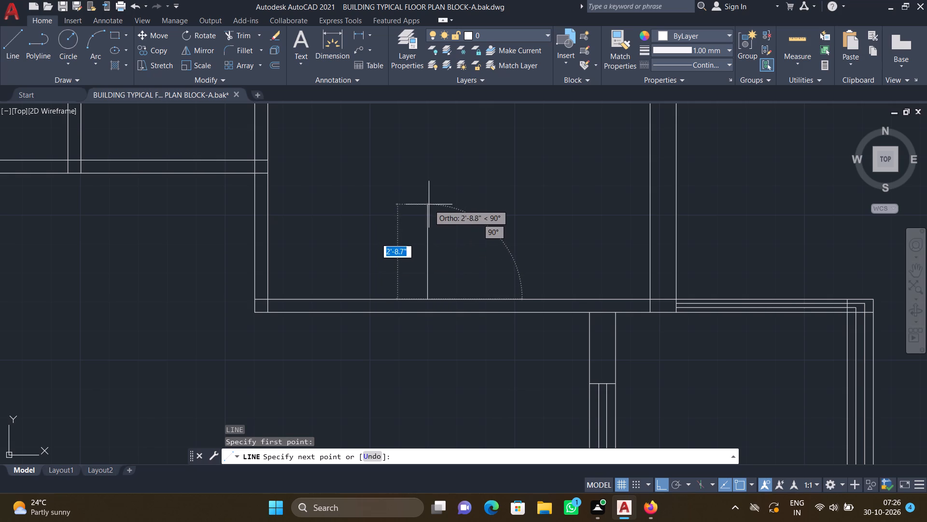
left_click(430, 210)
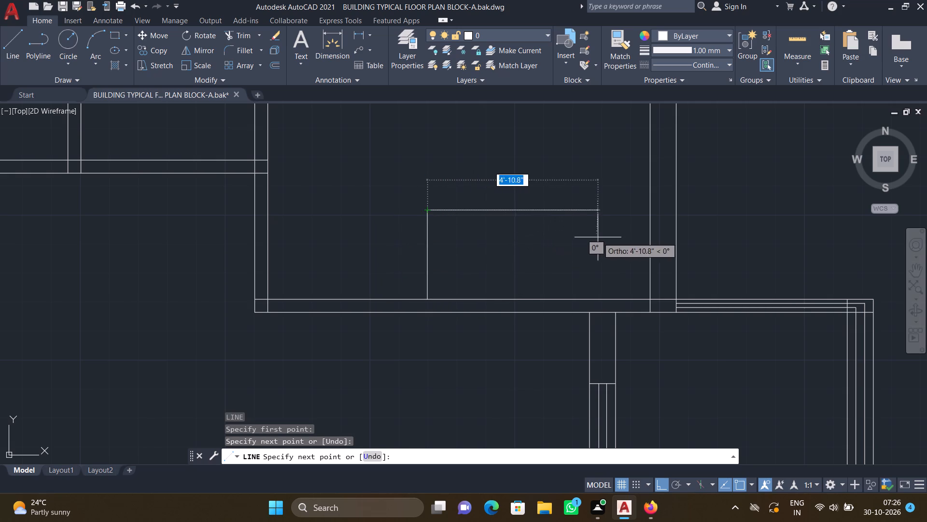
left_click(650, 212)
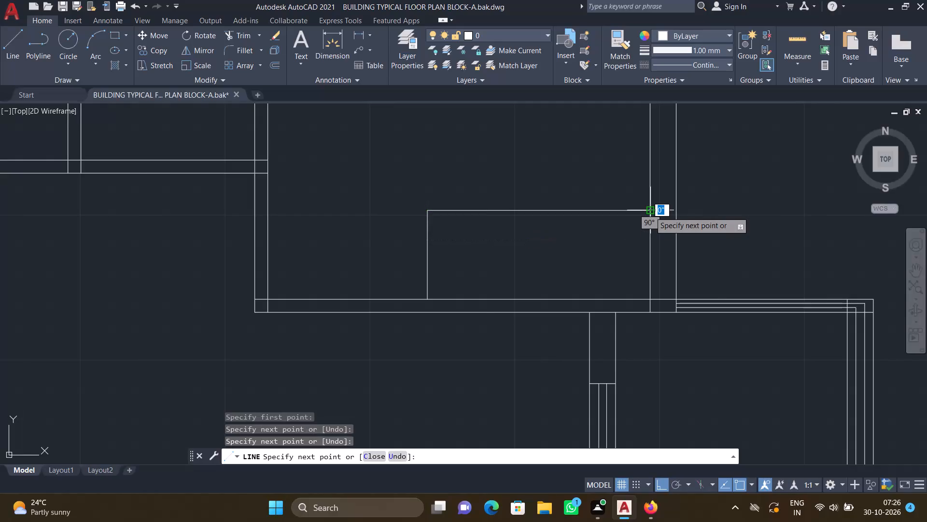
key("Return")
Draw a horizontal line about 11' long across the two small north-central rooms, between their outer side wall faces, north of their south wall.
scroll(594, 263, "down", 3)
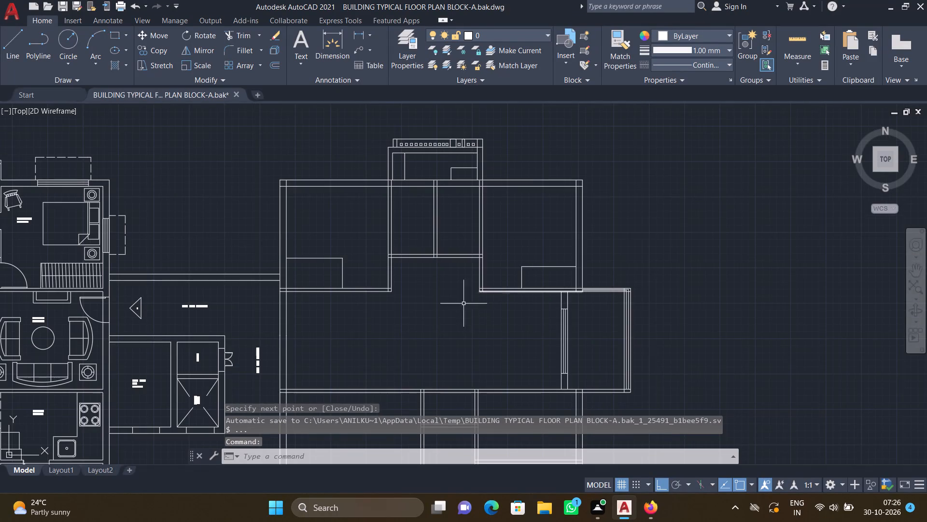
middle_click_drag(415, 317, 400, 288)
key("l")
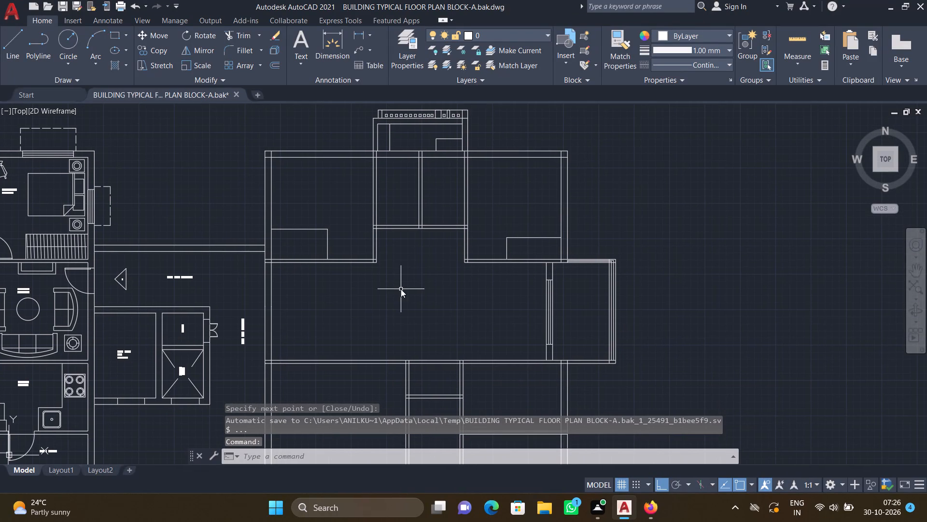
key("Return")
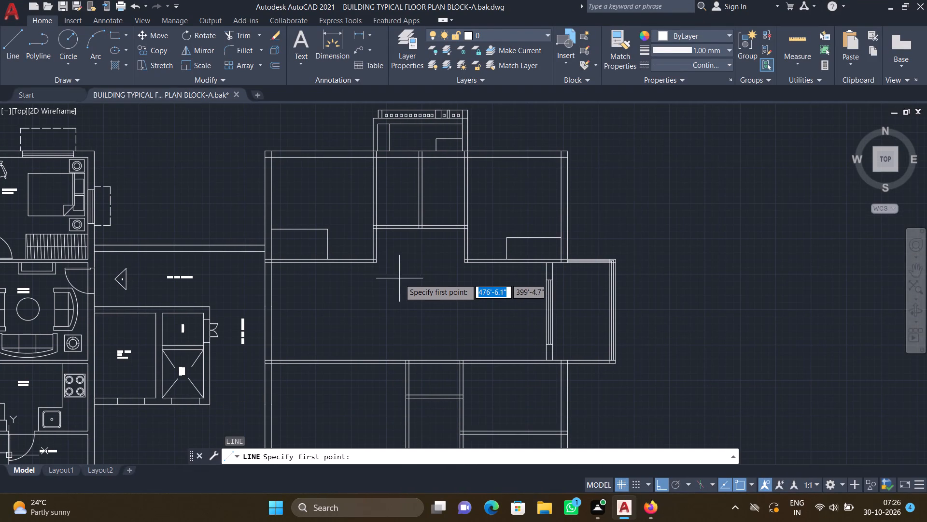
scroll(393, 203, "up", 2)
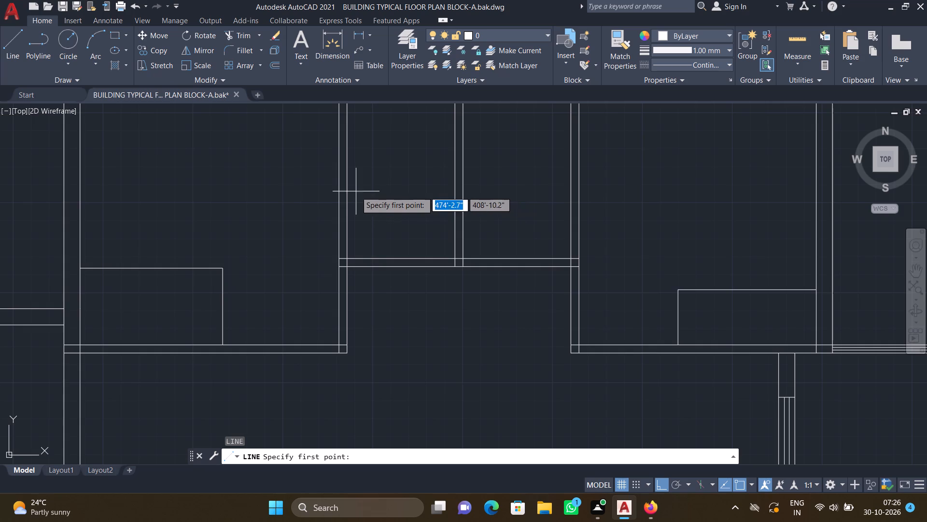
scroll(341, 189, "up", 2)
left_click_drag(332, 192, 352, 201)
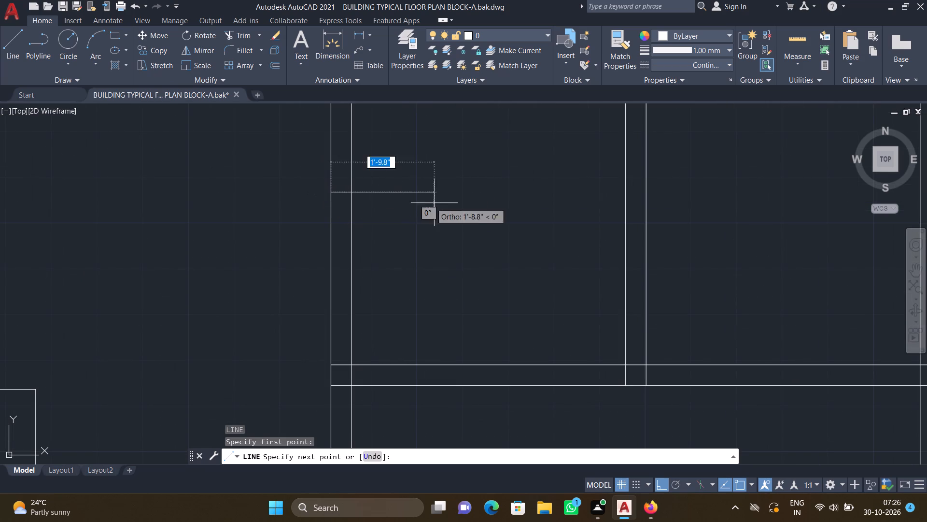
scroll(449, 197, "down", 3)
middle_click_drag(461, 204, 365, 220)
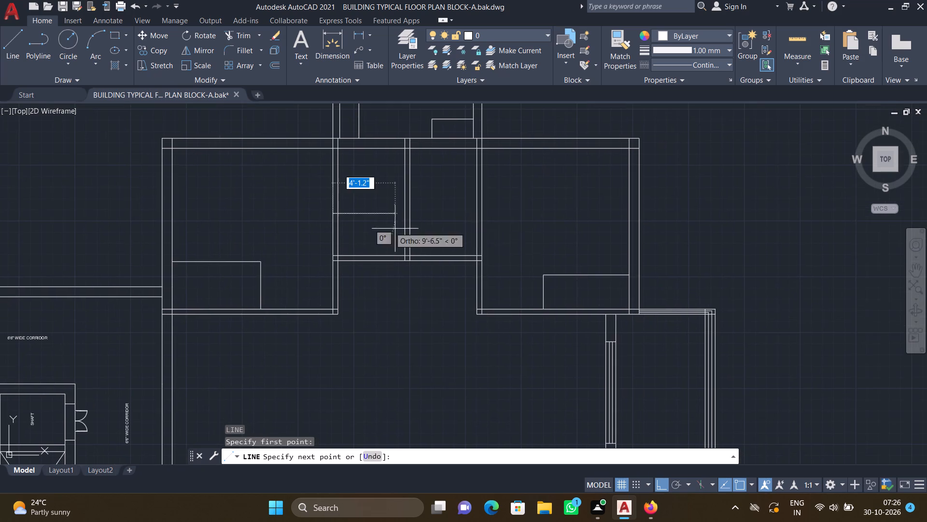
scroll(464, 208, "up", 2)
scroll(499, 225, "up", 2)
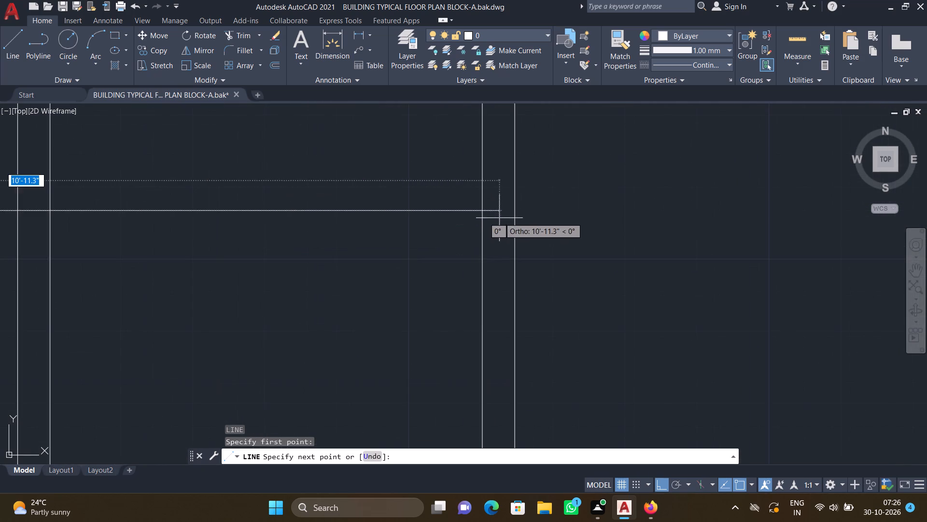
left_click(518, 212)
key("Return")
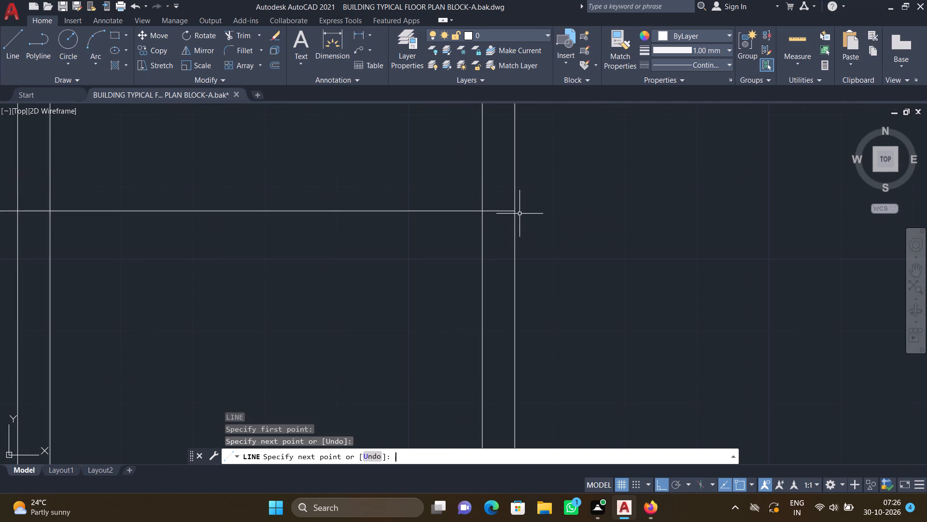
Draw an L-shaped line from the northeast room's southwest outer corner, about 1'8" west and north to the small north-central rooms' south wall.
scroll(504, 232, "down", 4)
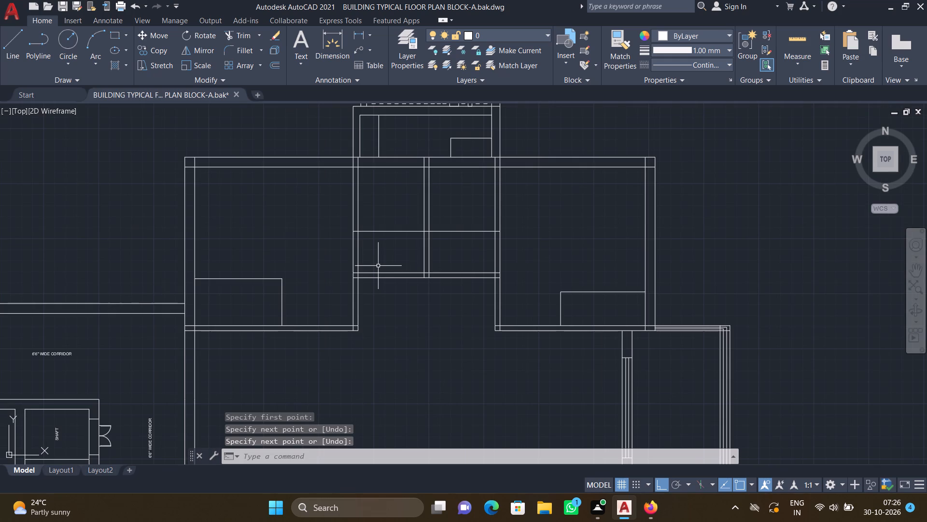
scroll(374, 271, "down", 2)
middle_click_drag(388, 297, 366, 242)
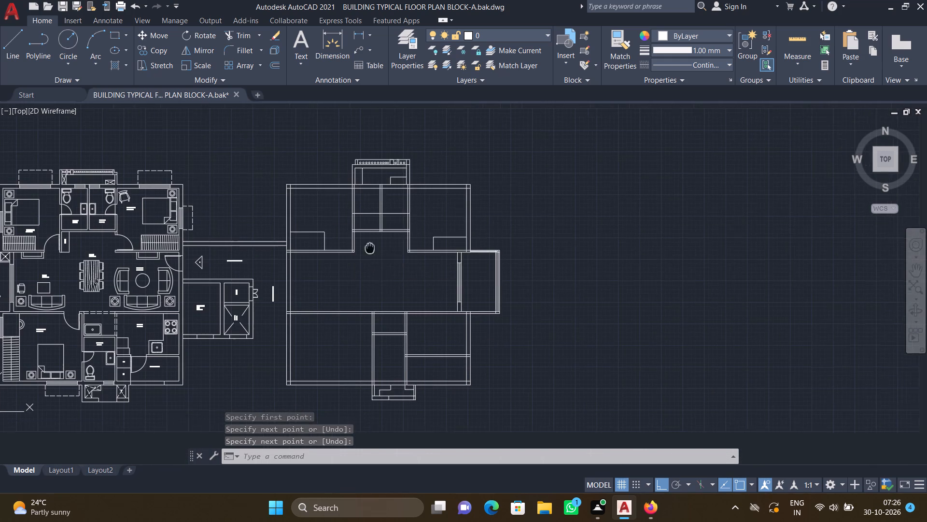
middle_click_drag(366, 242, 364, 240)
scroll(399, 226, "up", 3)
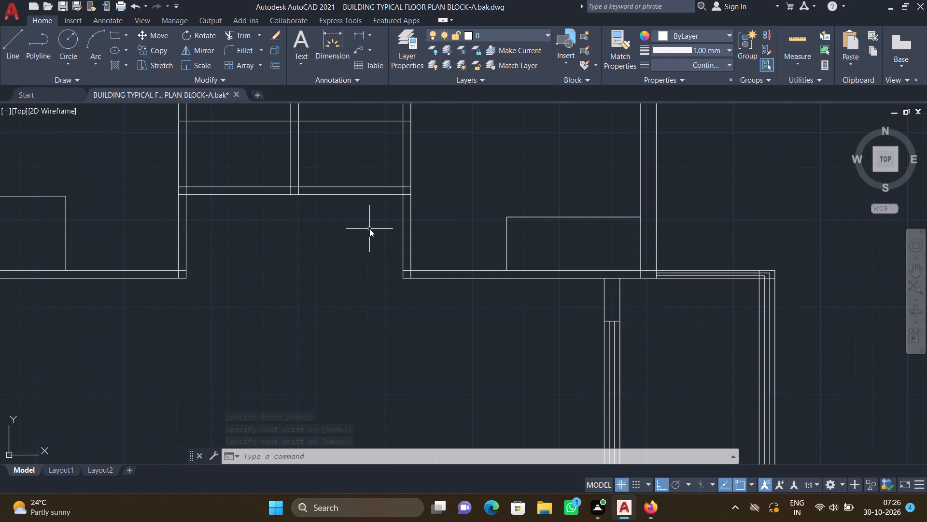
key("l")
key("Return")
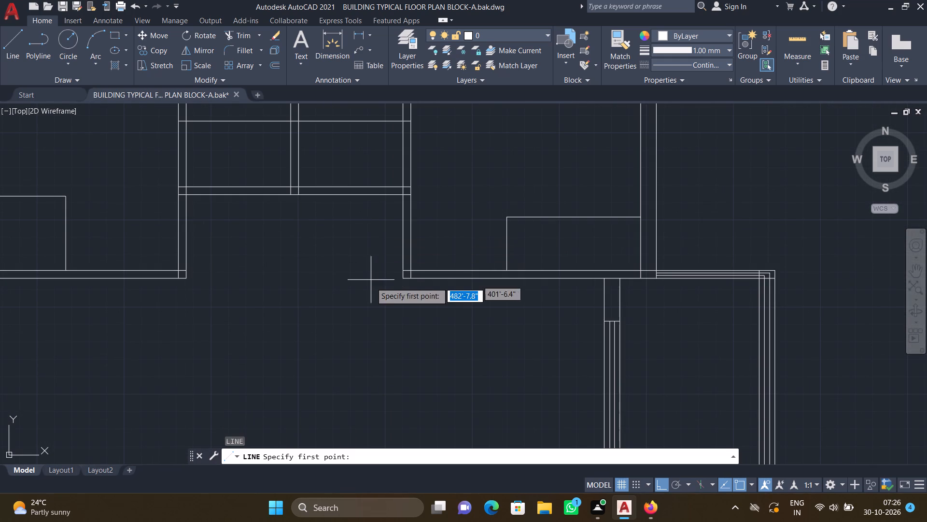
scroll(411, 281, "up", 3)
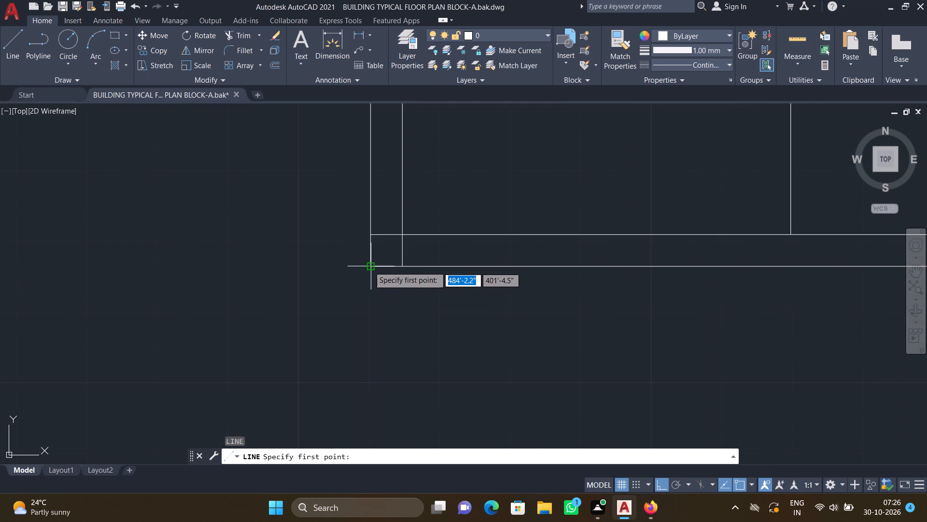
left_click(369, 266)
scroll(270, 288, "down", 2)
middle_click_drag(268, 280, 349, 302)
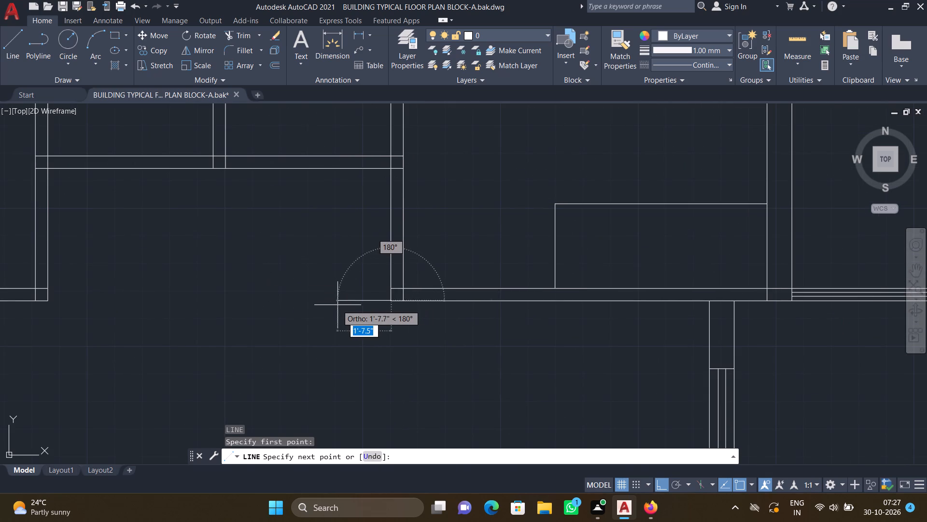
left_click(339, 304)
scroll(337, 197, "up", 2)
left_click(339, 130)
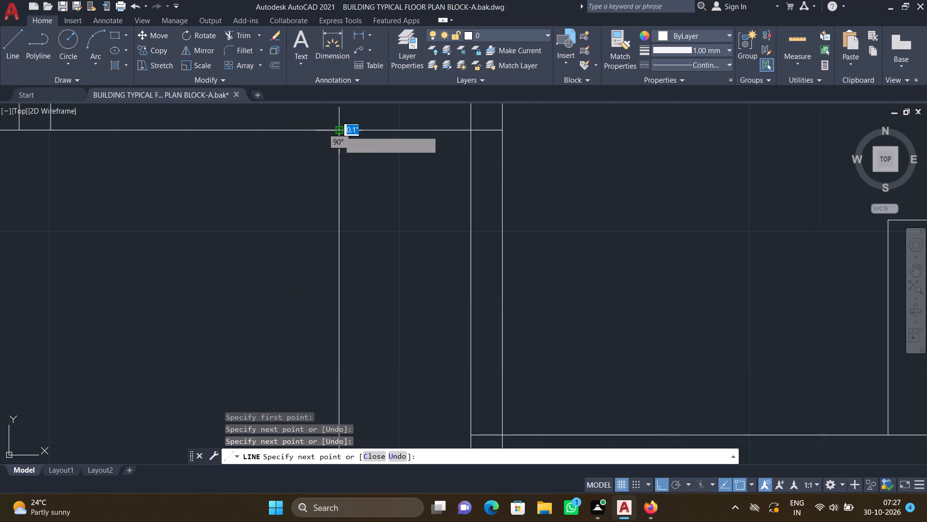
key("Return")
Draw a three-sided outline about 5'4" wide and 1'8" deep against the south face of the northwest room's south wall.
scroll(323, 146, "down", 6)
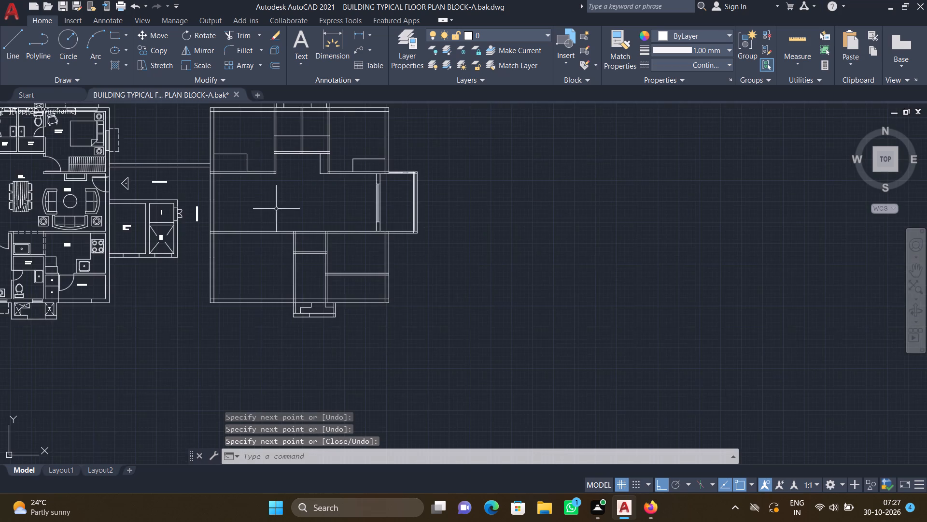
middle_click_drag(267, 217, 370, 237)
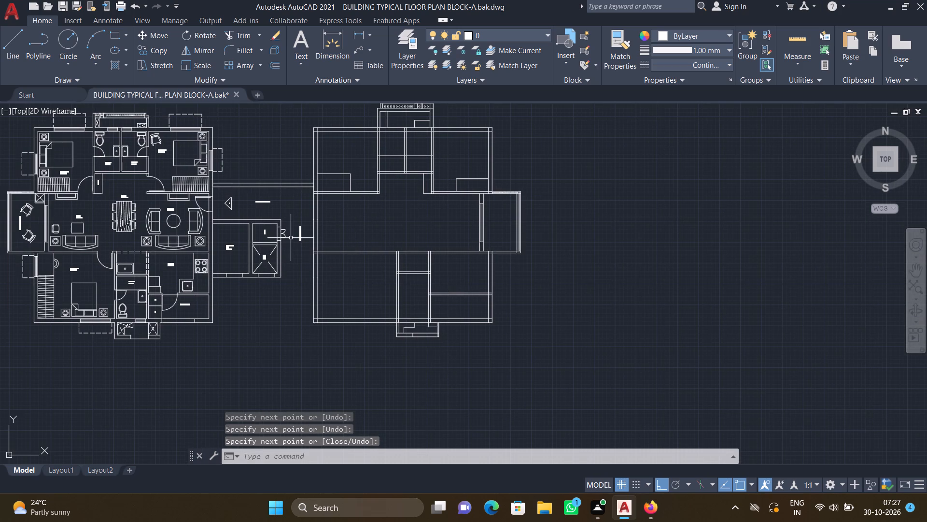
key("l")
key("Return")
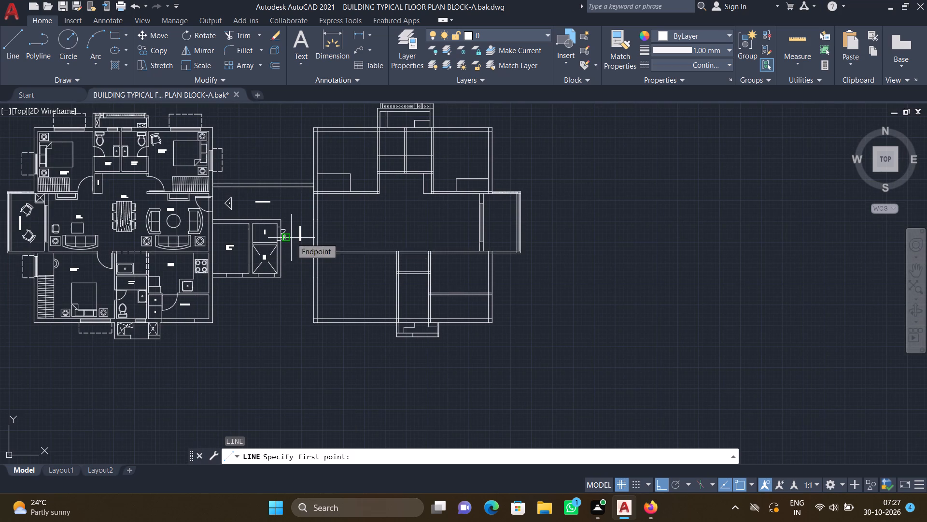
middle_click_drag(257, 250, 310, 279)
scroll(402, 241, "up", 2)
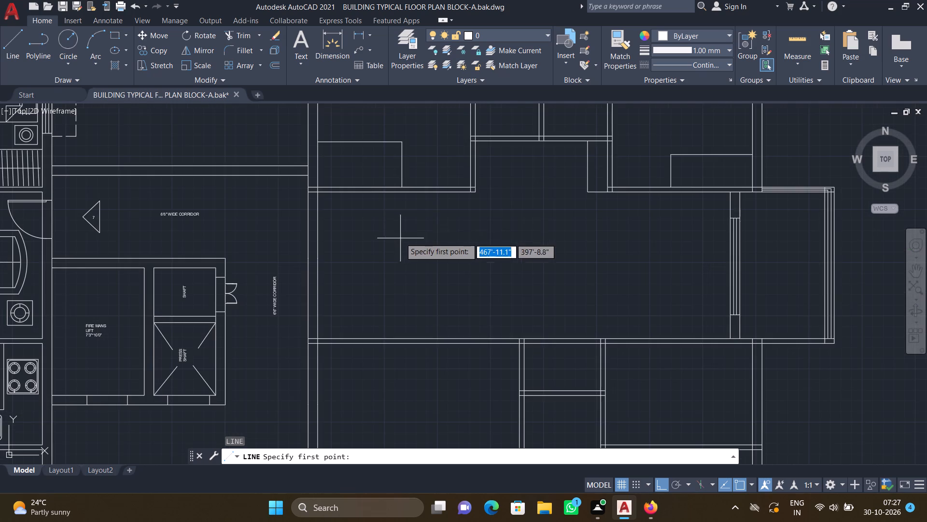
scroll(373, 201, "up", 2)
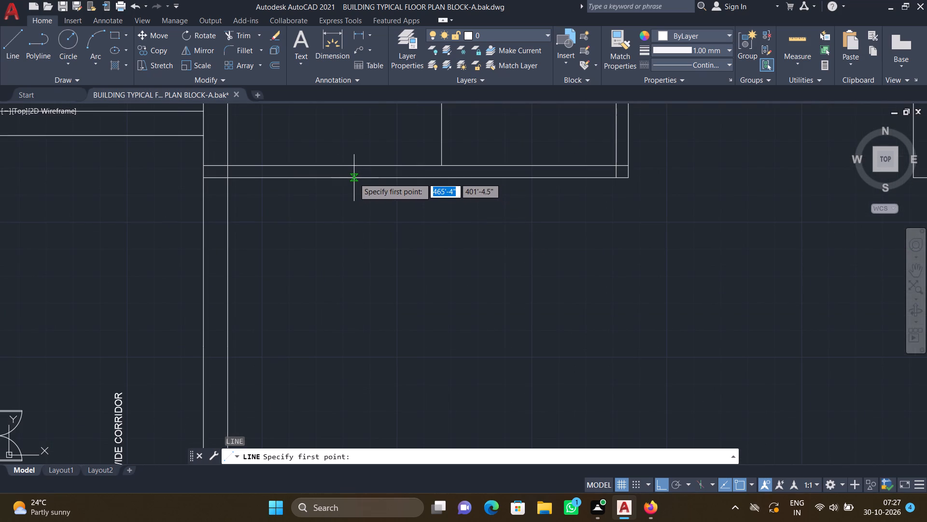
left_click(354, 177)
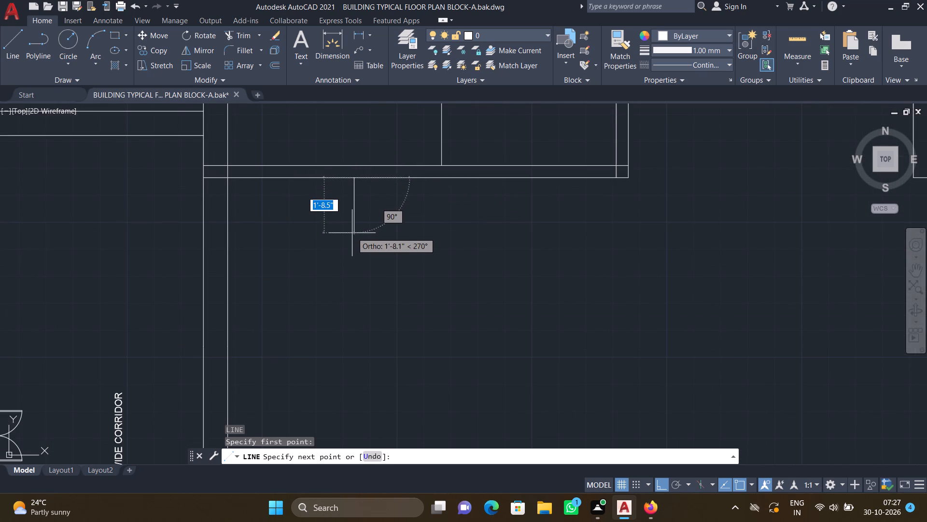
left_click(352, 234)
middle_click_drag(447, 232, 339, 236)
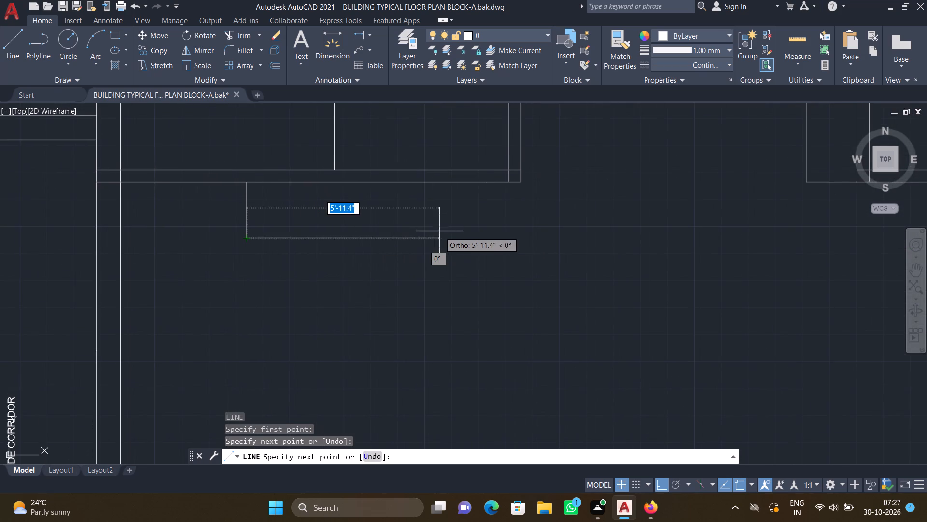
left_click(420, 227)
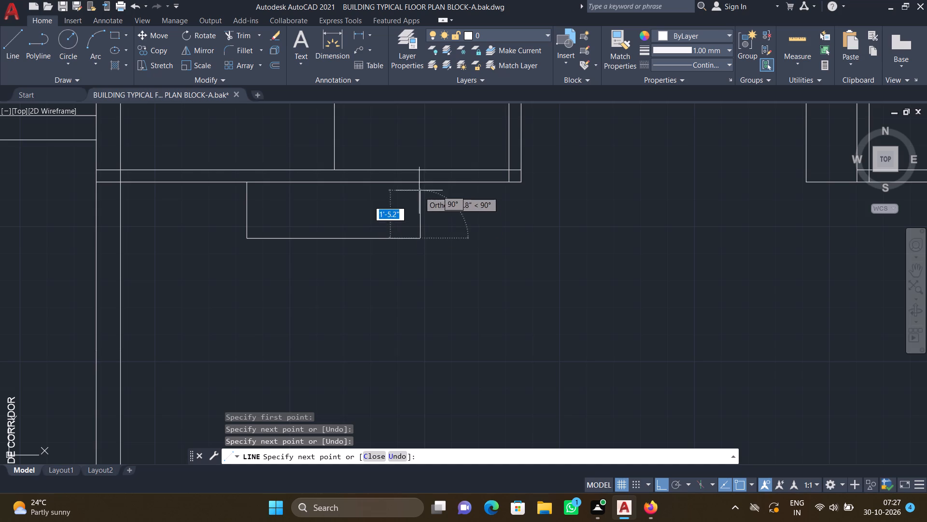
scroll(421, 188, "up", 2)
left_click(415, 174)
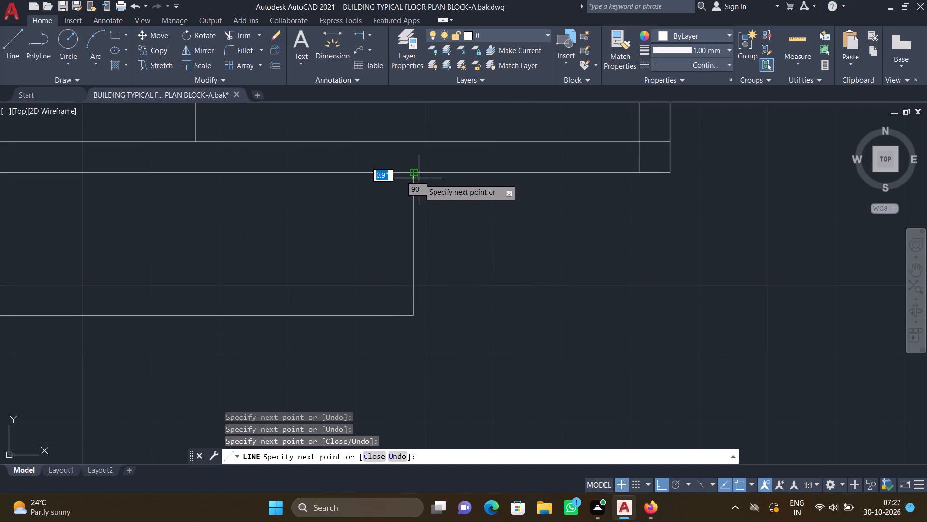
key("Return")
Draw an inner three-sided outline about 4'8" wide and 1'5" deep inside the outline south of the northwest room.
key("l")
key("Return")
scroll(399, 172, "down", 2)
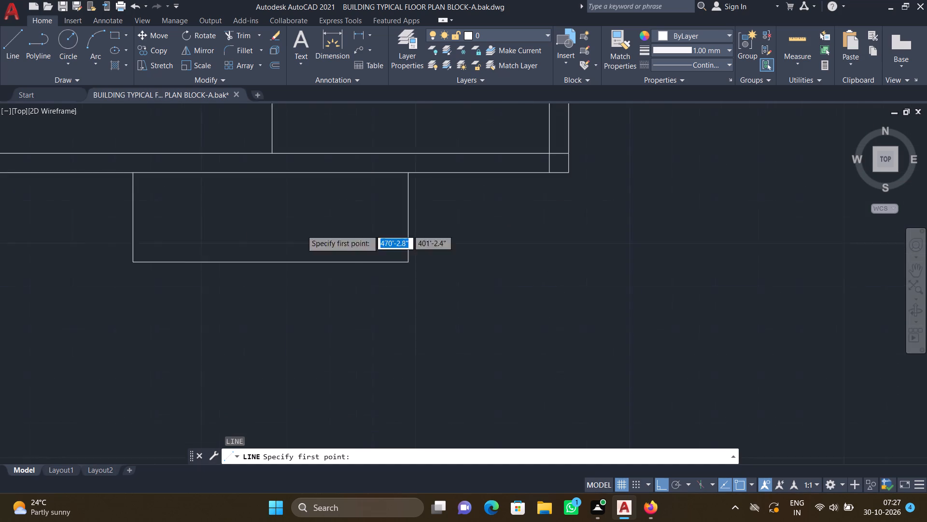
scroll(272, 244, "down", 1)
scroll(232, 203, "up", 4)
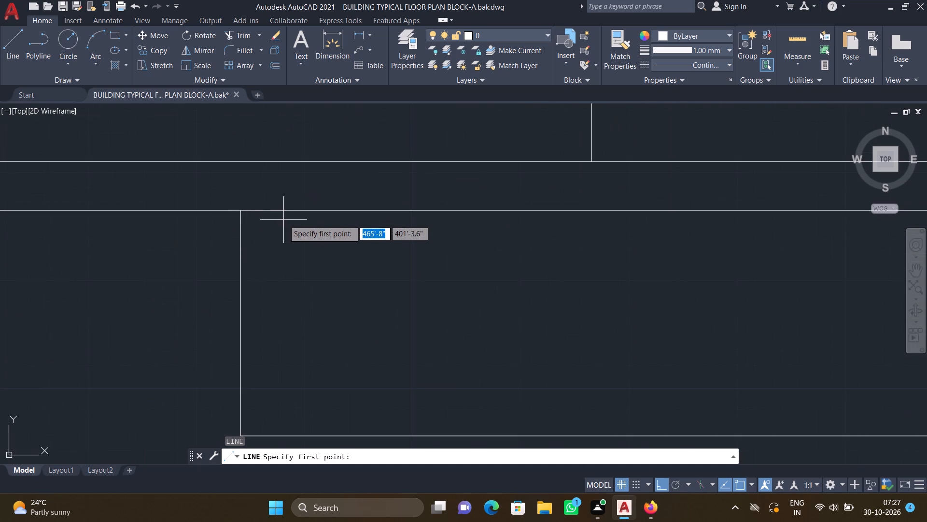
left_click(291, 212)
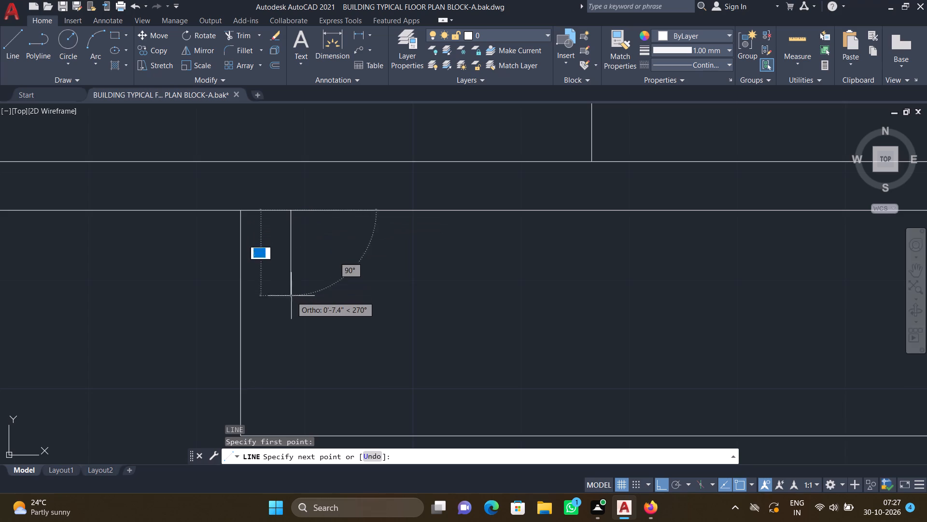
scroll(301, 321, "down", 1)
middle_click_drag(287, 353, 225, 256)
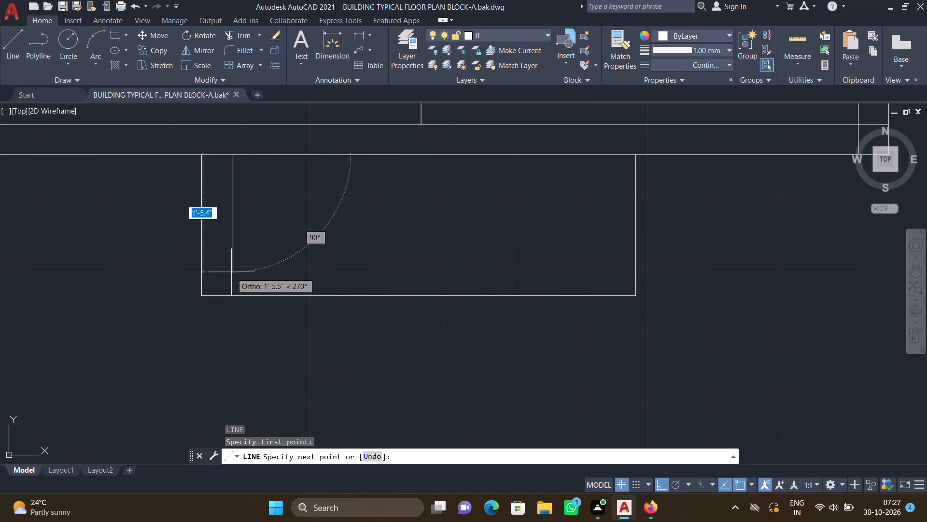
left_click_drag(233, 267, 238, 268)
scroll(368, 241, "down", 2)
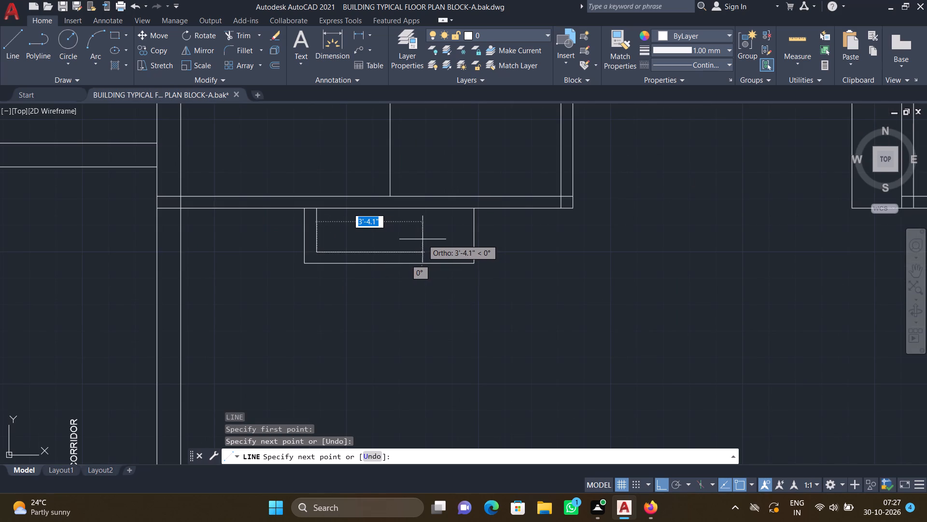
scroll(453, 246, "up", 1)
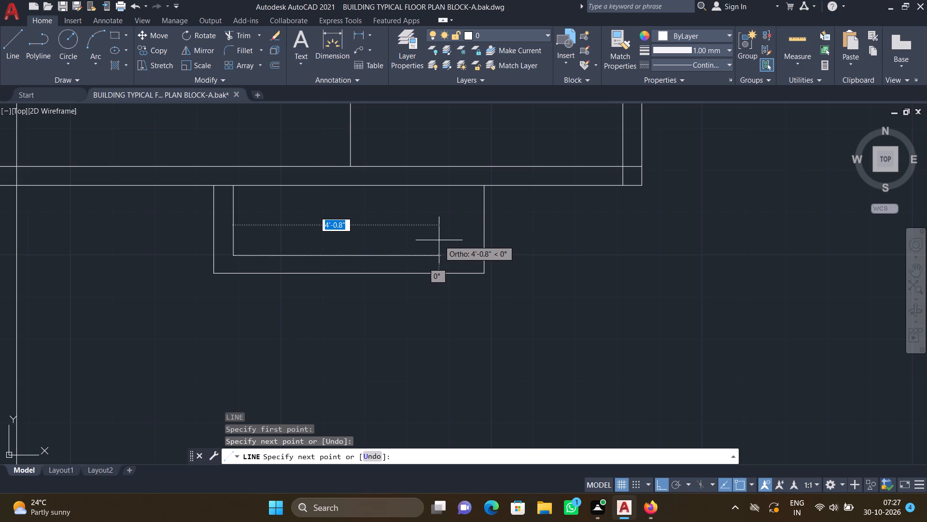
scroll(461, 244, "up", 2)
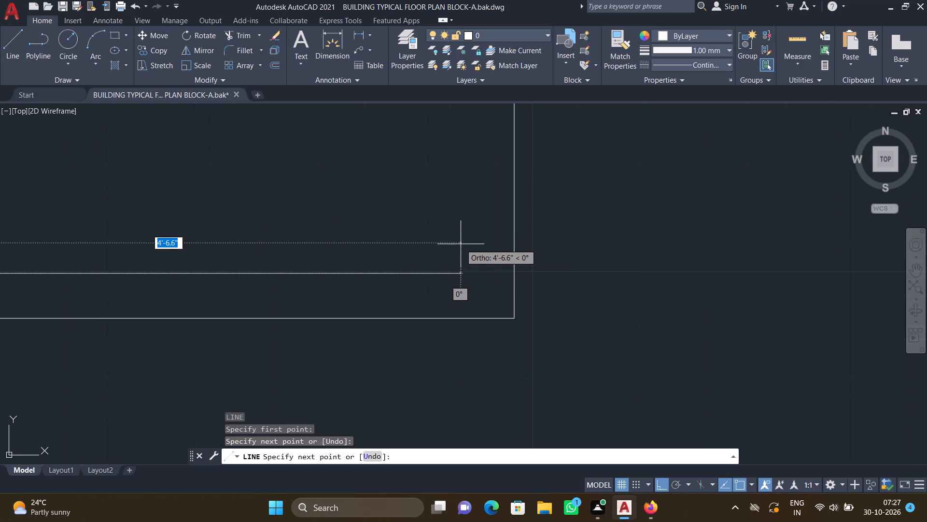
left_click(471, 266)
scroll(458, 204, "down", 2)
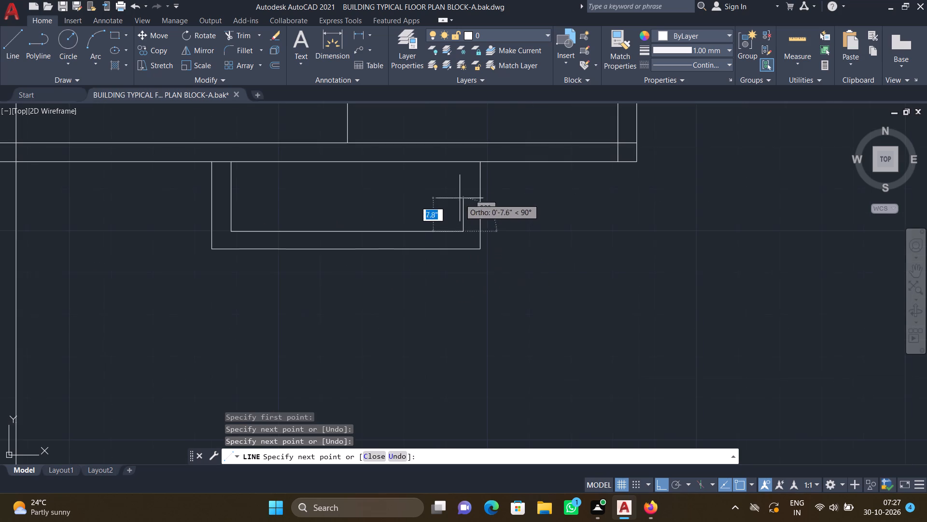
scroll(464, 177, "up", 2)
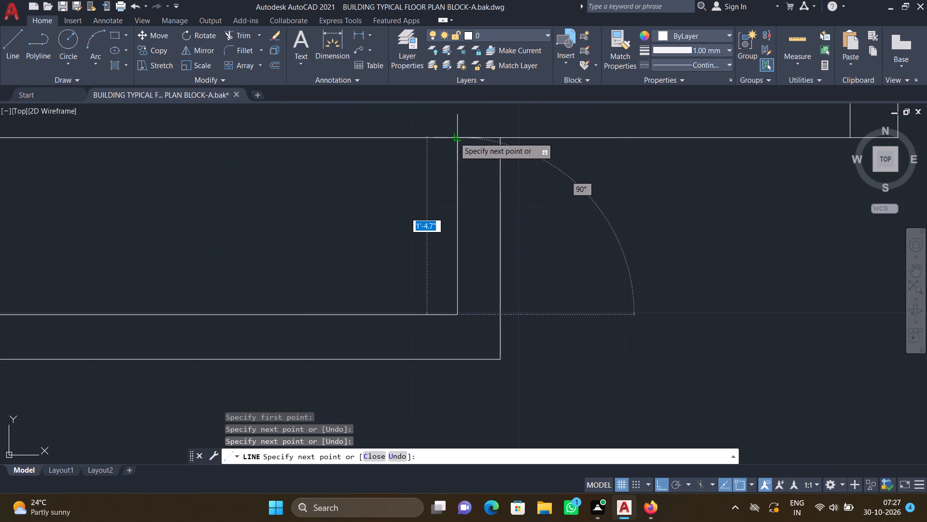
left_click(455, 141)
key("Return")
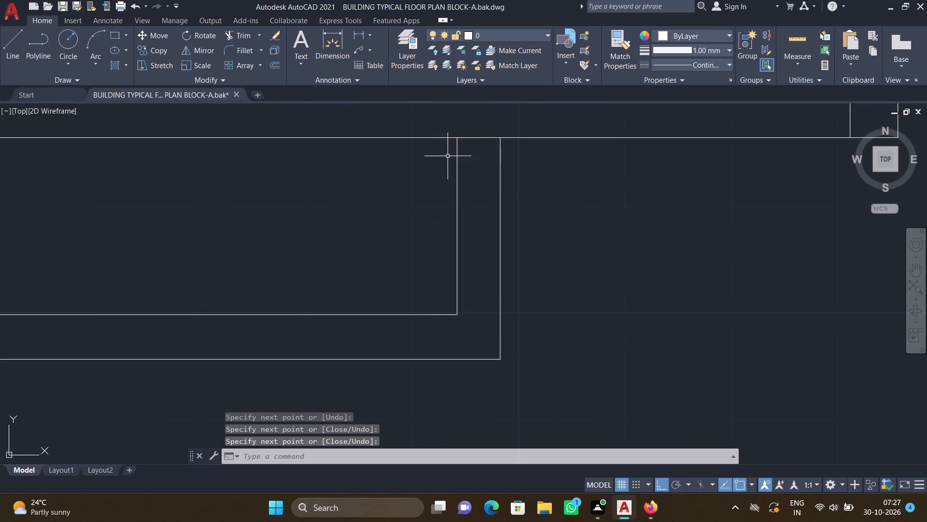
Draw a three-sided outline about 3'9" wide and 1'4" deep against the northeast room's south wall, west of the balcony window wall.
scroll(443, 163, "down", 5)
middle_click_drag(483, 240, 329, 277)
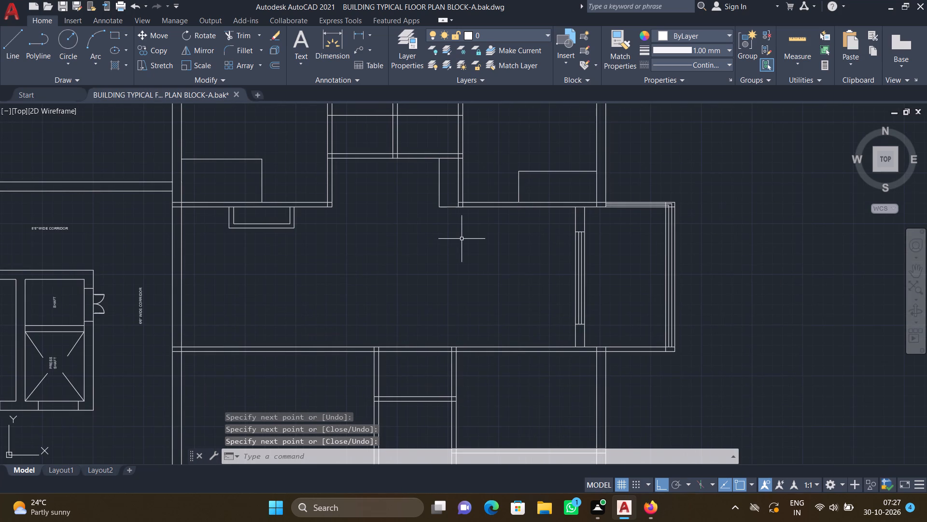
key("l")
key("Return")
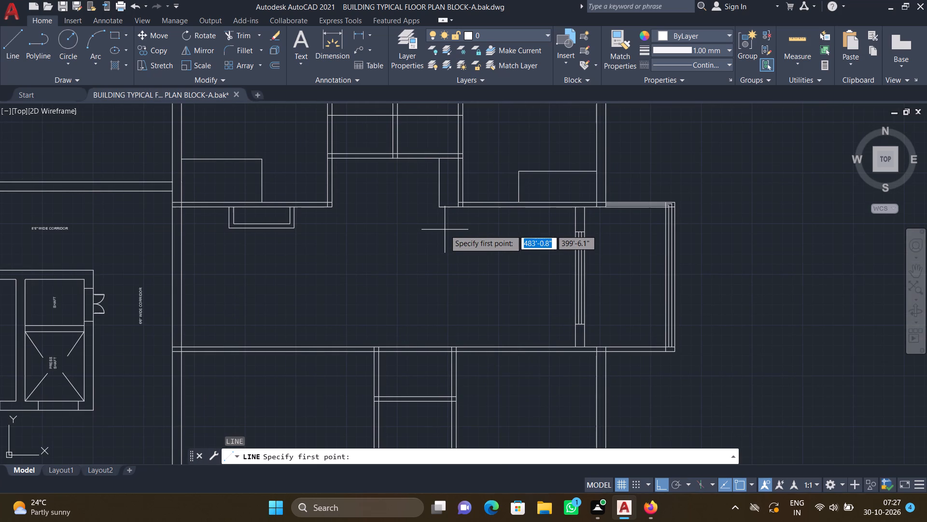
middle_click_drag(471, 264, 371, 247)
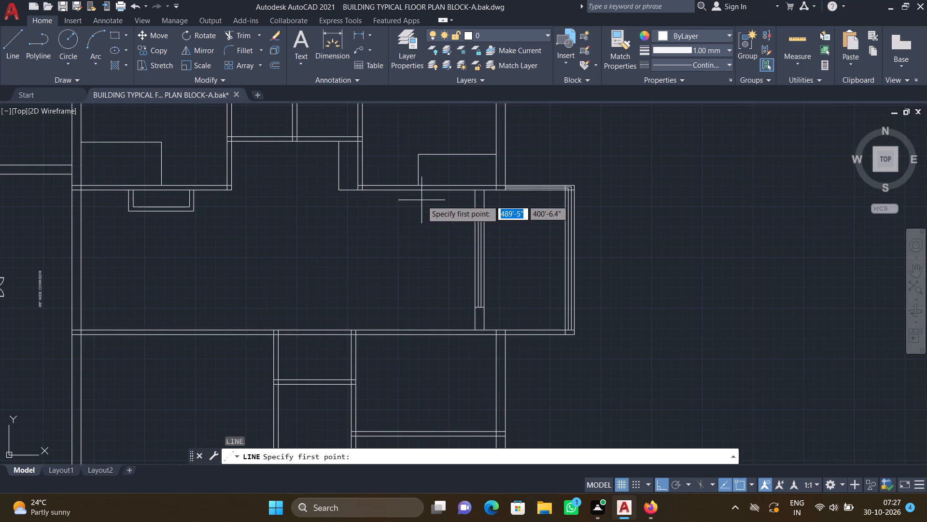
scroll(421, 200, "up", 3)
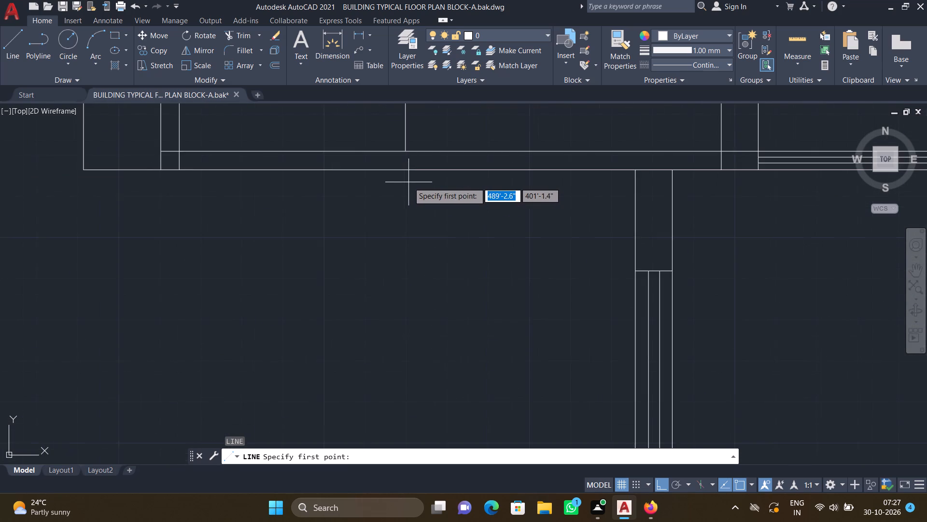
scroll(408, 182, "up", 1)
left_click(407, 164)
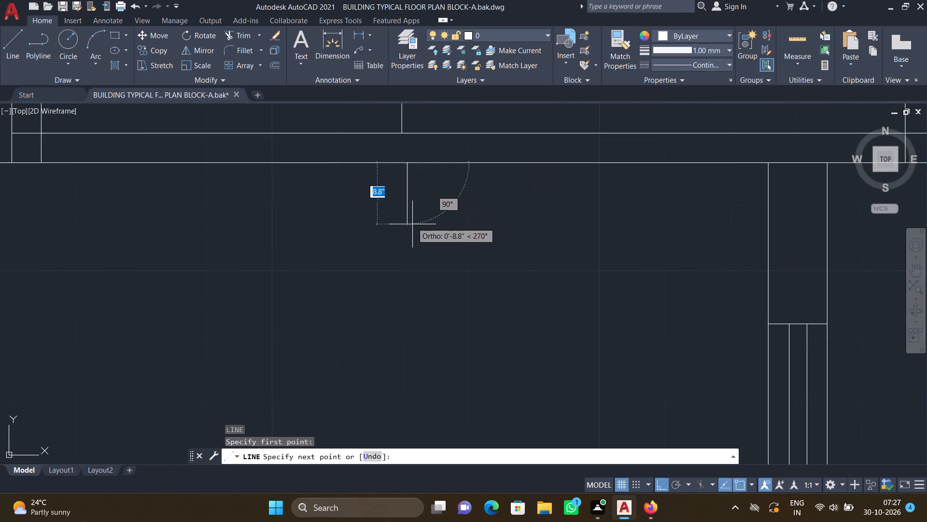
left_click(406, 265)
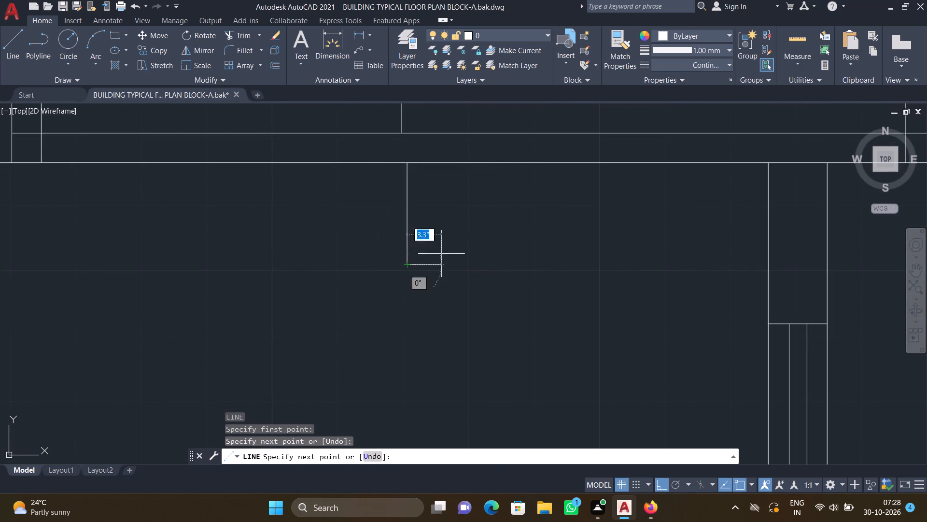
scroll(627, 217, "down", 2)
middle_click_drag(619, 232, 423, 239)
scroll(457, 242, "up", 1)
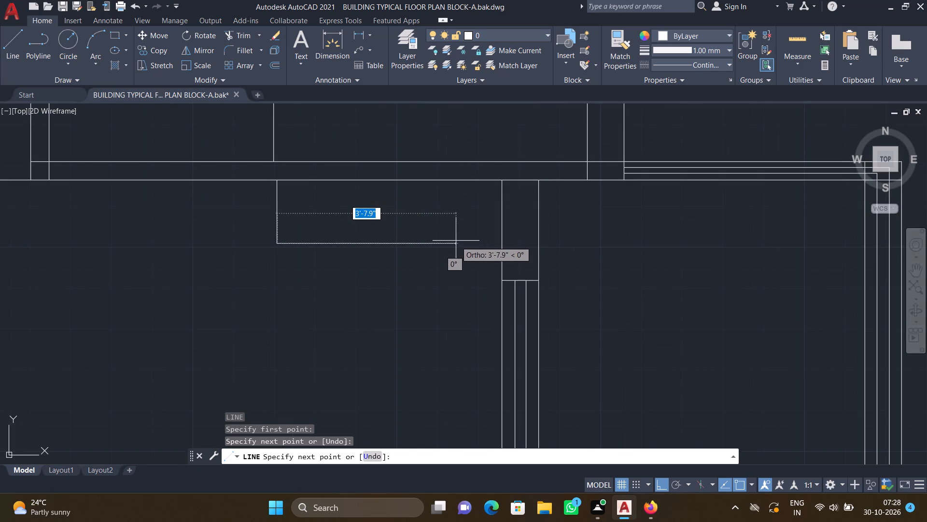
left_click(461, 239)
scroll(461, 188, "up", 1)
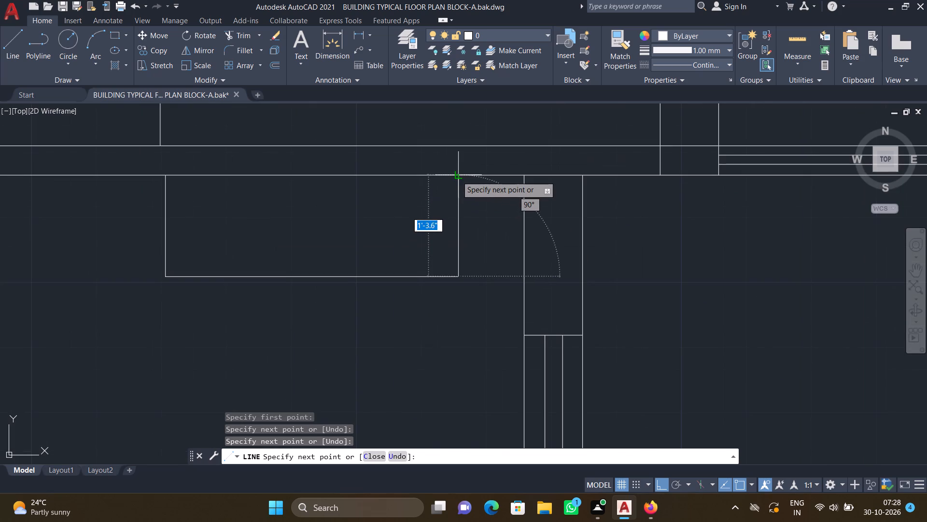
left_click(457, 175)
key("Return")
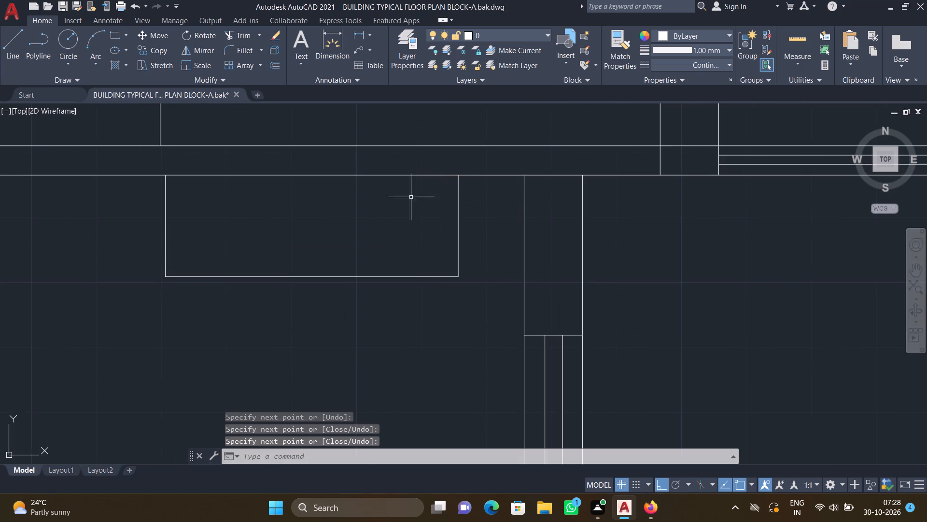
Draw an inner three-sided outline about 3'3" wide and 1'0" deep inside the outline against the northeast room's south wall.
key("l")
key("Return")
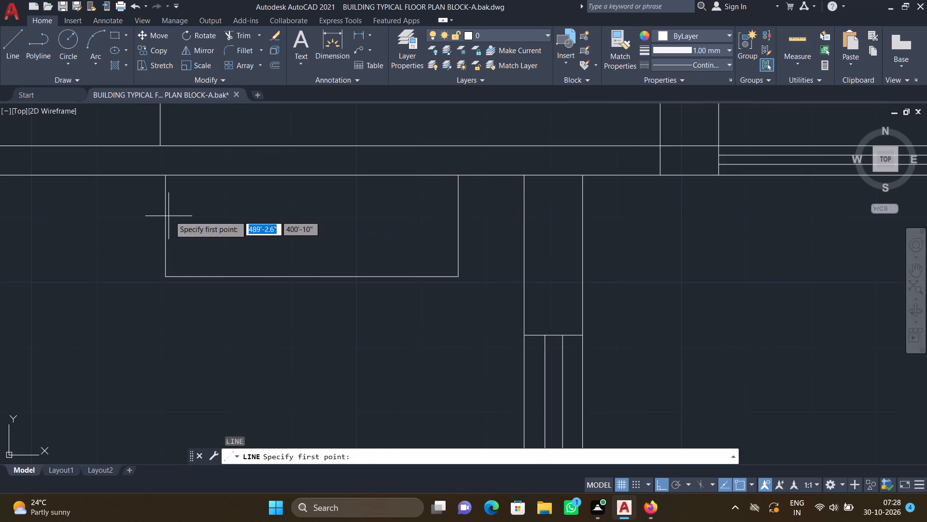
scroll(212, 177, "up", 2)
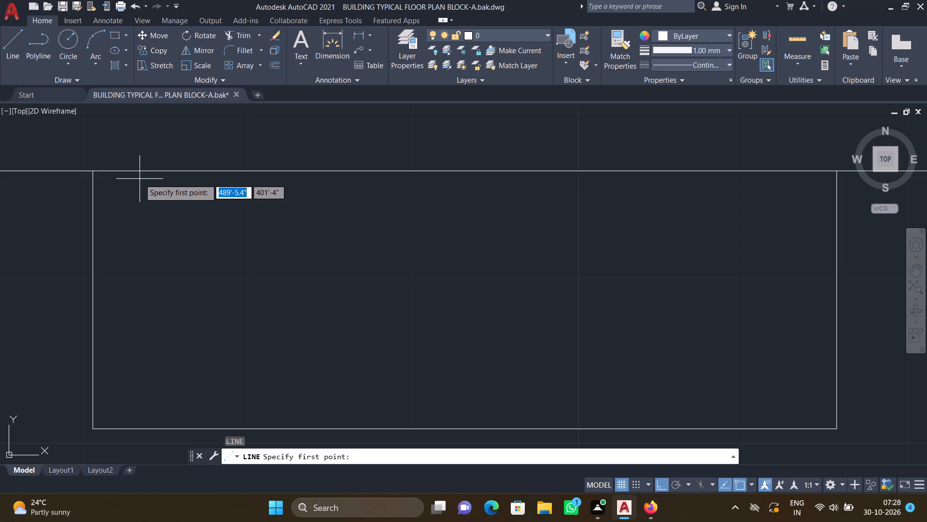
left_click_drag(139, 171, 140, 178)
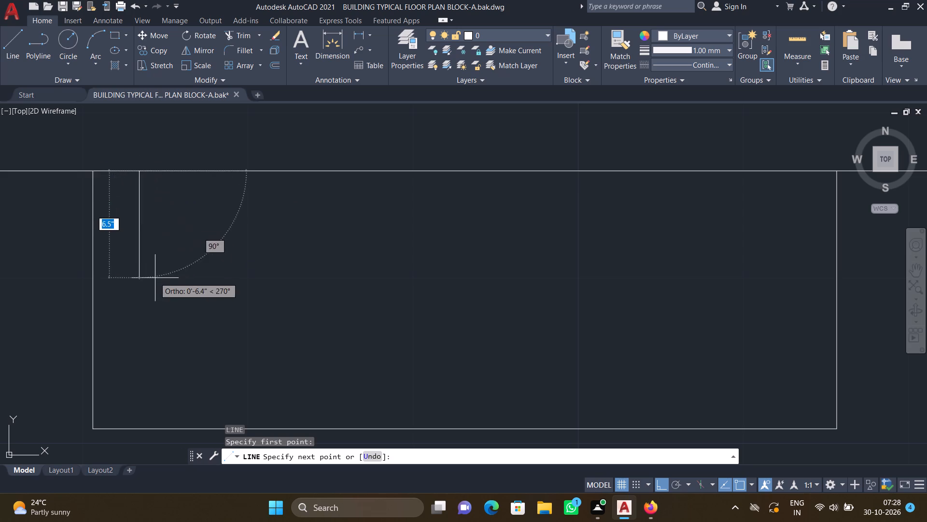
scroll(155, 278, "down", 2)
middle_click_drag(148, 309, 167, 220)
scroll(154, 236, "up", 1)
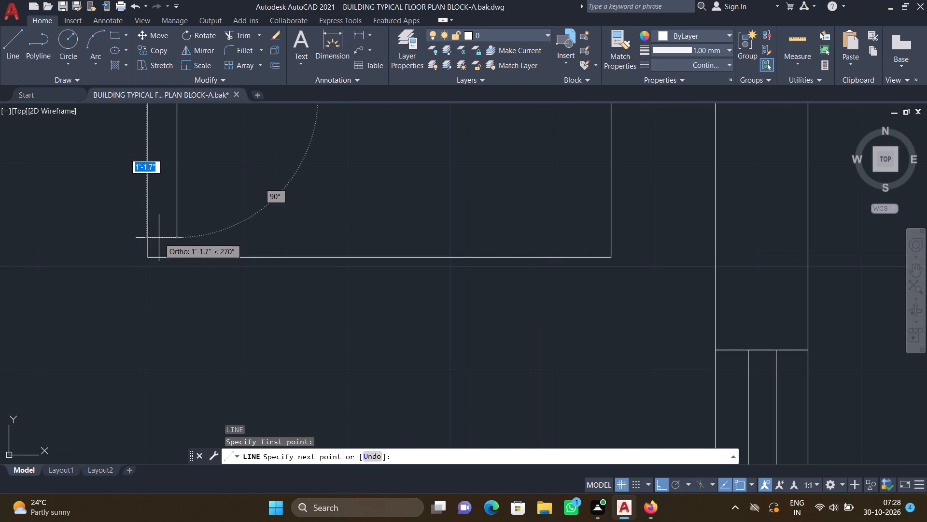
left_click_drag(176, 226, 183, 227)
scroll(286, 222, "down", 1)
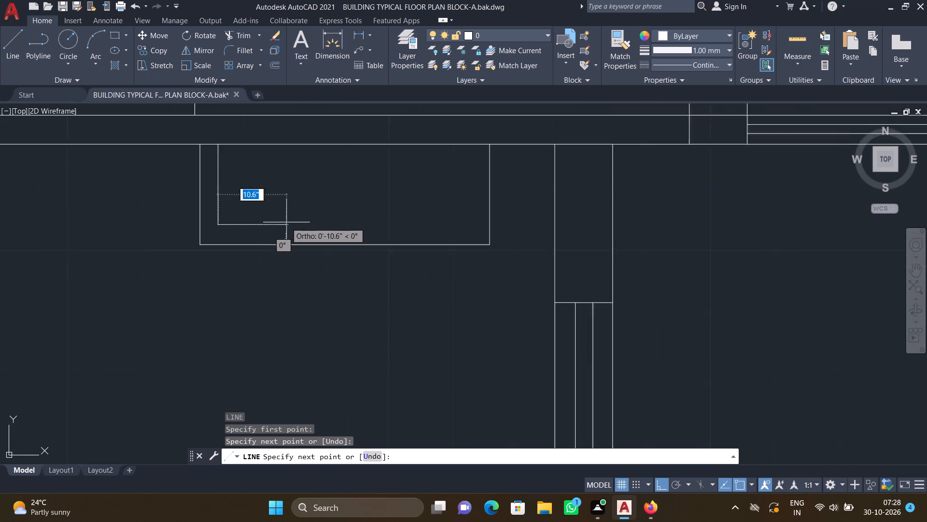
scroll(288, 222, "down", 2)
middle_click_drag(314, 225, 347, 232)
scroll(388, 230, "up", 1)
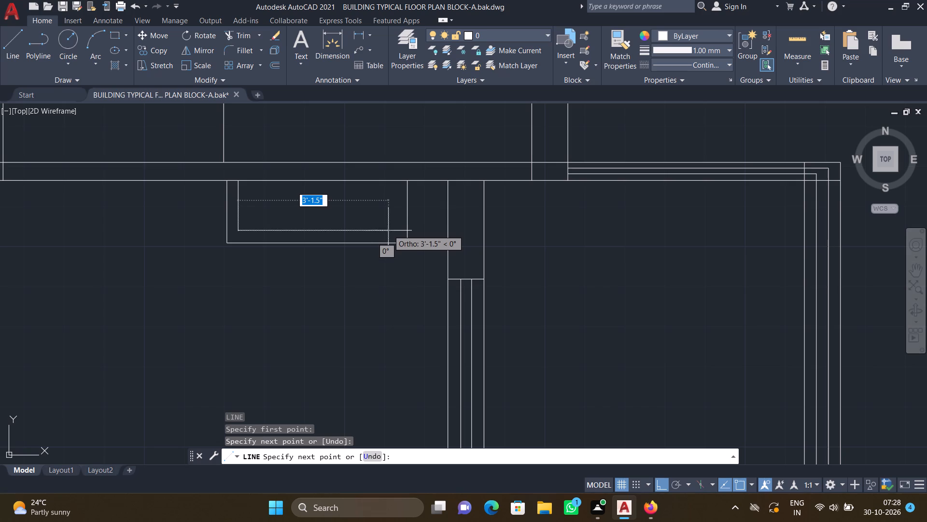
scroll(402, 229, "up", 2)
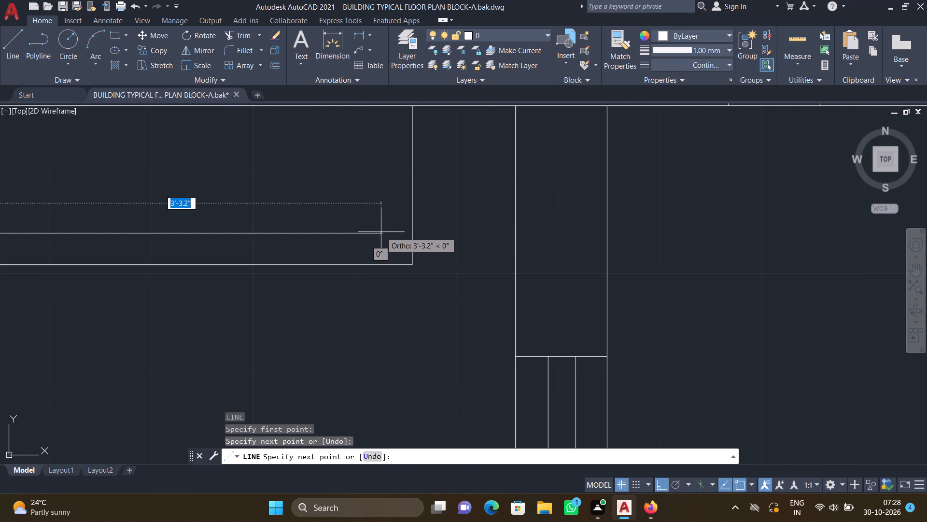
left_click(385, 232)
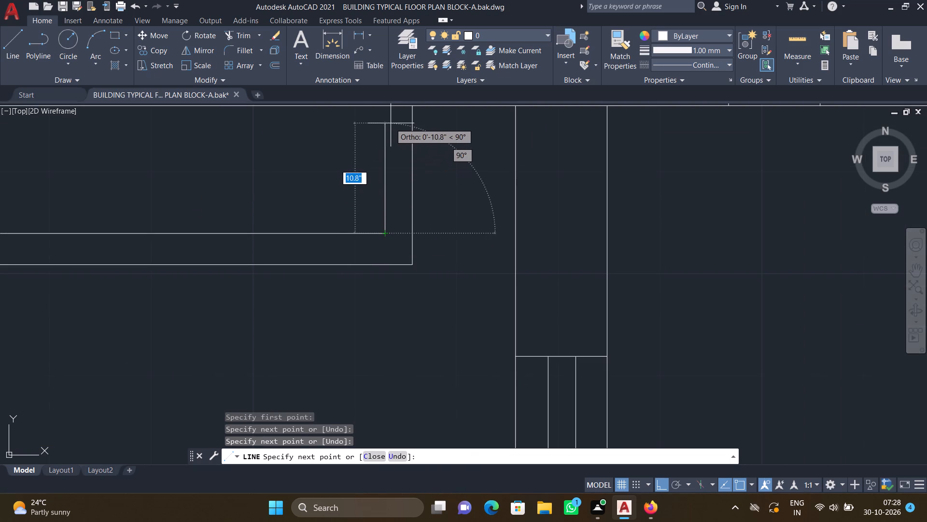
scroll(391, 124, "up", 1)
middle_click_drag(358, 206, 352, 276)
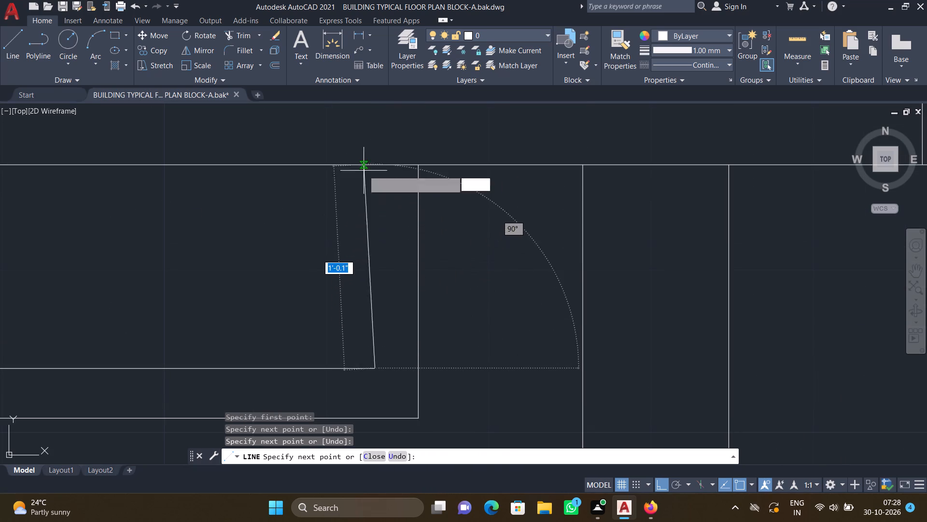
scroll(373, 171, "up", 2)
left_click(376, 159)
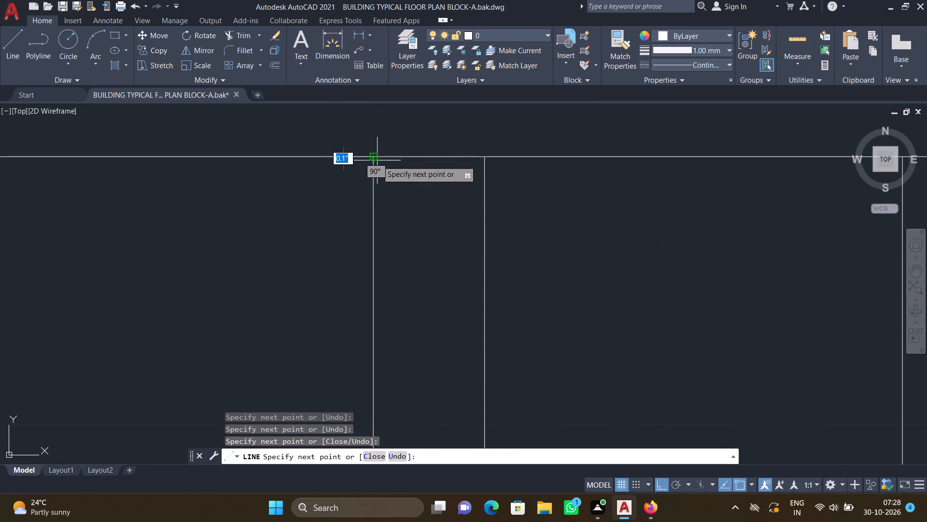
key("Return")
Draw an L-shaped outline about 1'7" wide and 1'10" deep in the balcony's northwest corner, between its north wall and window wall.
scroll(291, 216, "down", 5)
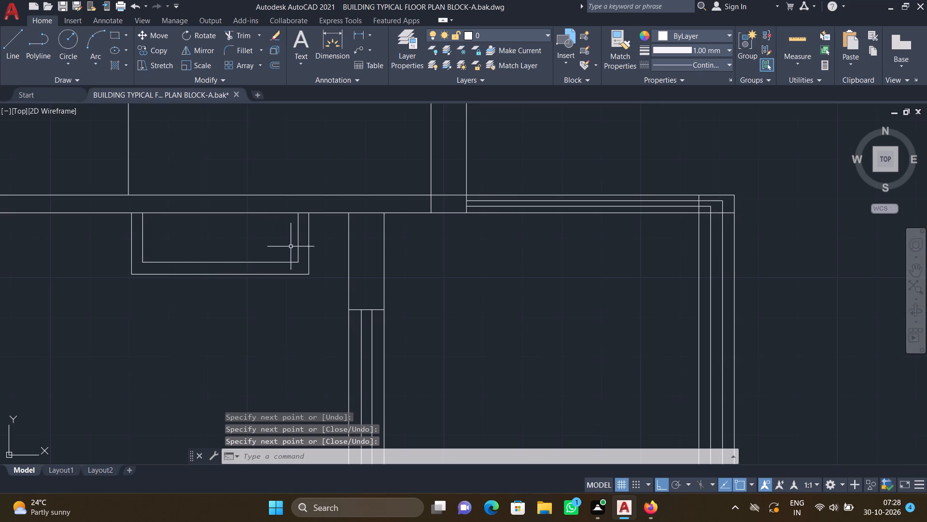
middle_click_drag(157, 281, 267, 264)
scroll(267, 267, "down", 2)
scroll(211, 271, "down", 3)
middle_click_drag(172, 279, 265, 233)
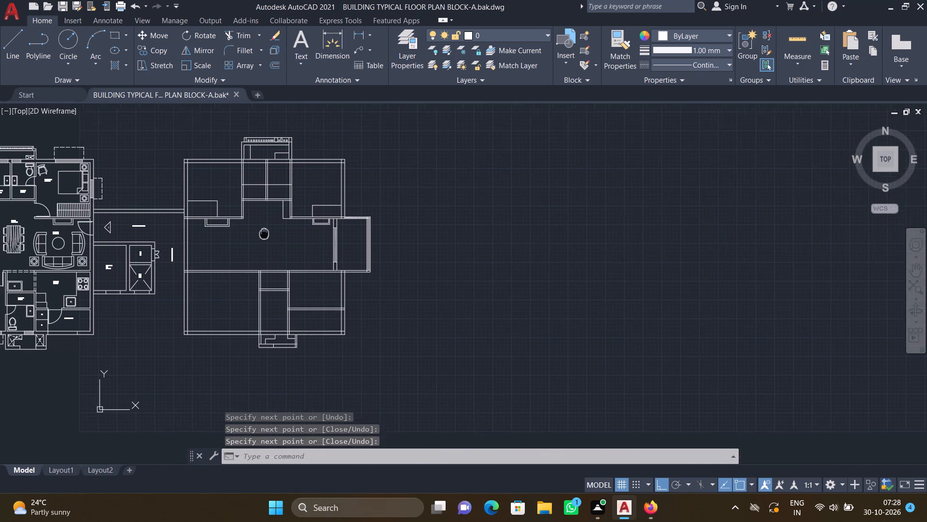
middle_click_drag(265, 233, 270, 236)
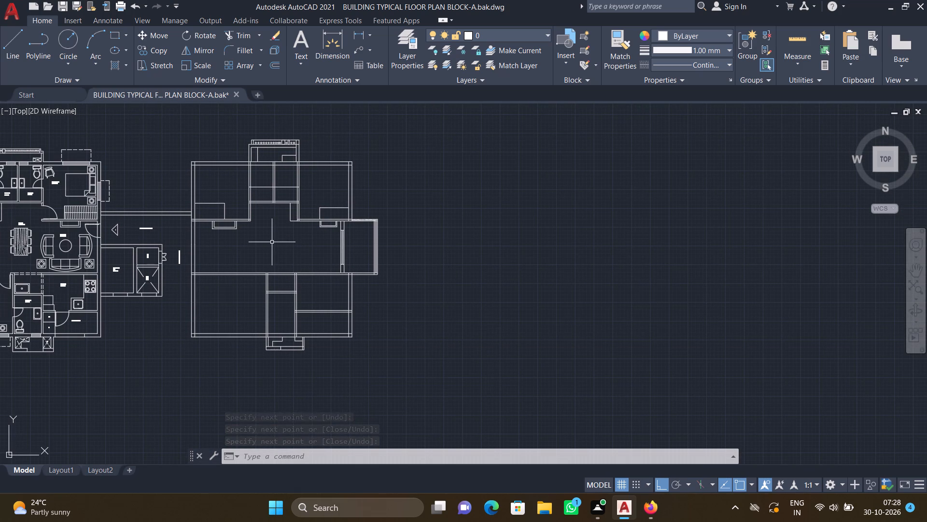
key("l")
key("Return")
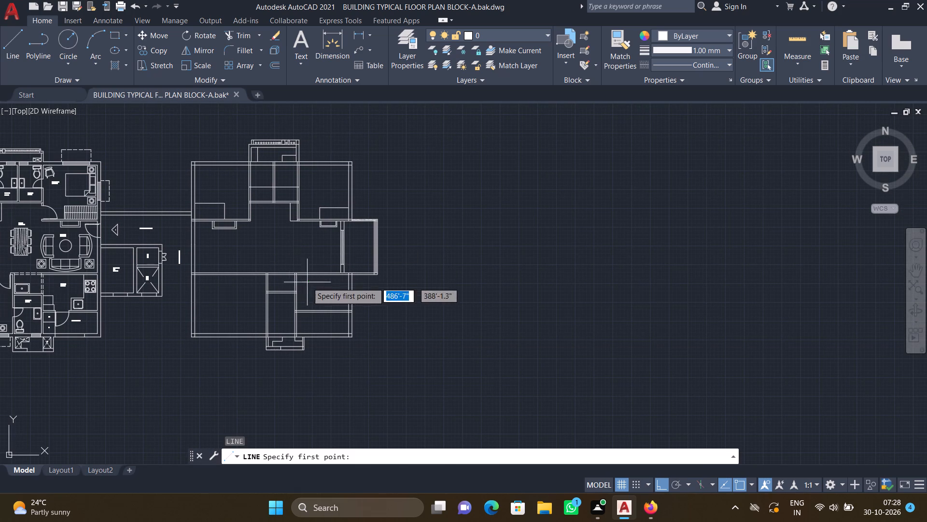
middle_click_drag(300, 283, 237, 290)
scroll(295, 221, "up", 3)
middle_click_drag(261, 249, 281, 225)
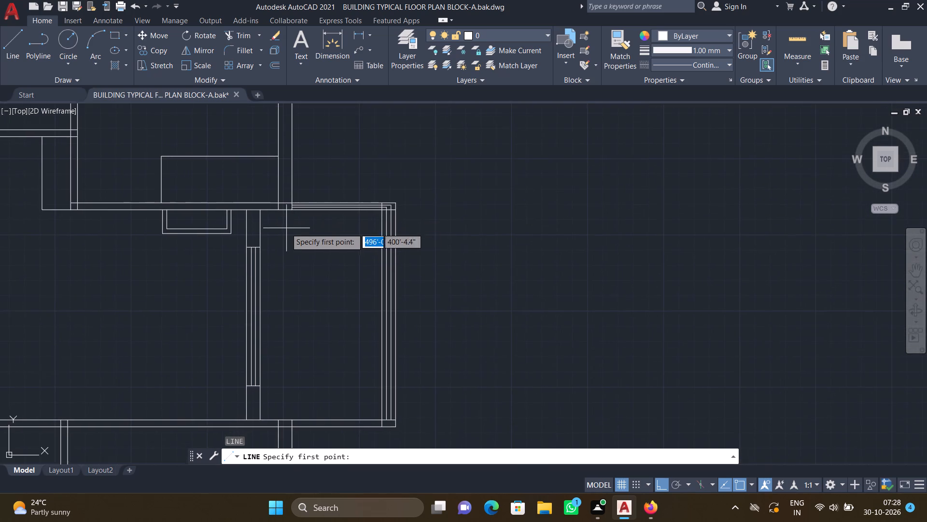
scroll(289, 223, "up", 3)
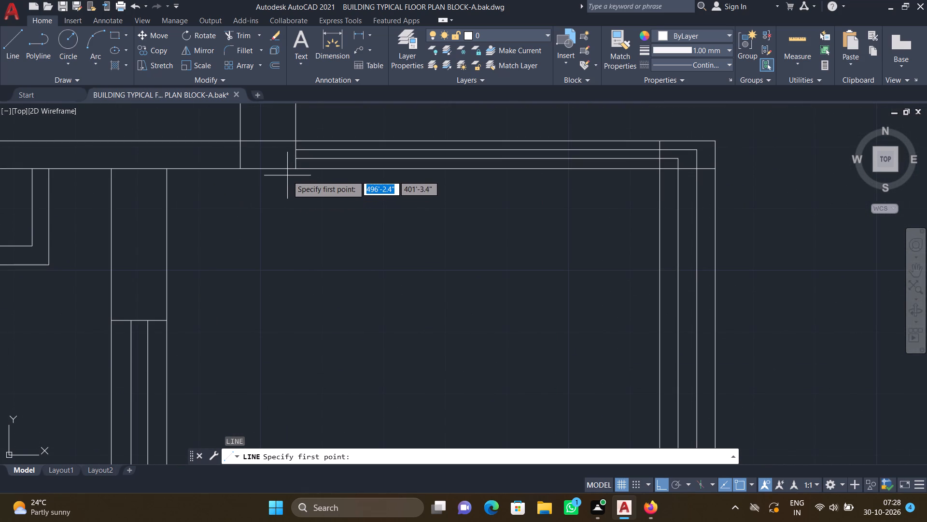
left_click_drag(287, 168, 287, 174)
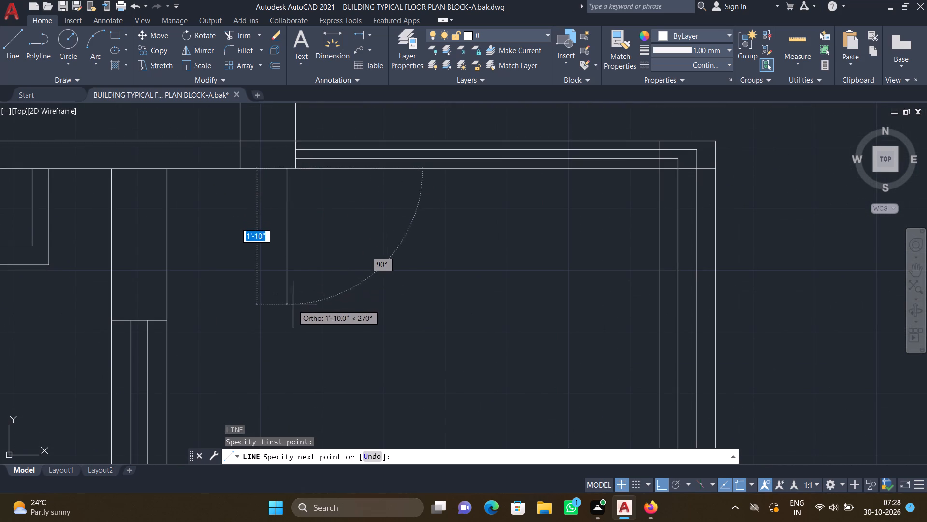
scroll(285, 304, "up", 1)
left_click(284, 305)
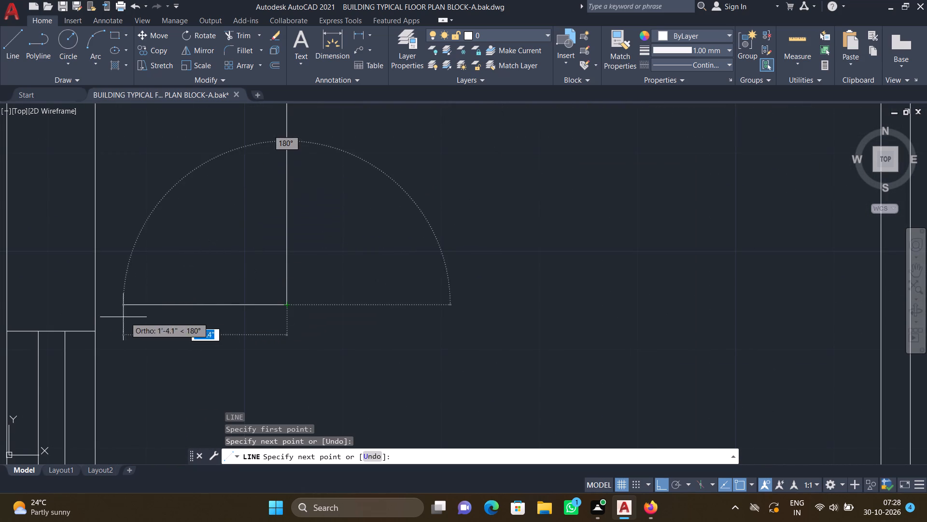
left_click(96, 306)
key("Return")
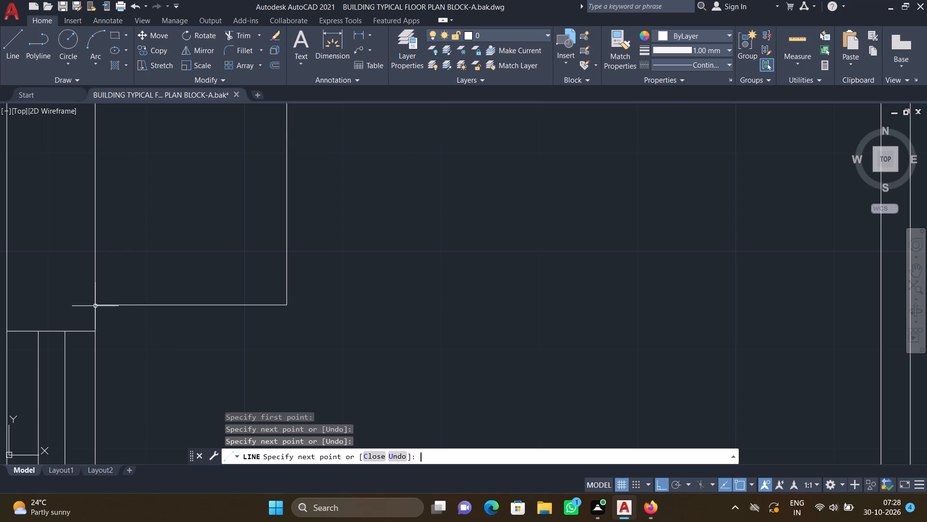
Draw an inner L-shaped outline about 1'4" wide and 1'7" deep inside the balcony's northwest corner outline.
key("l")
key("Return")
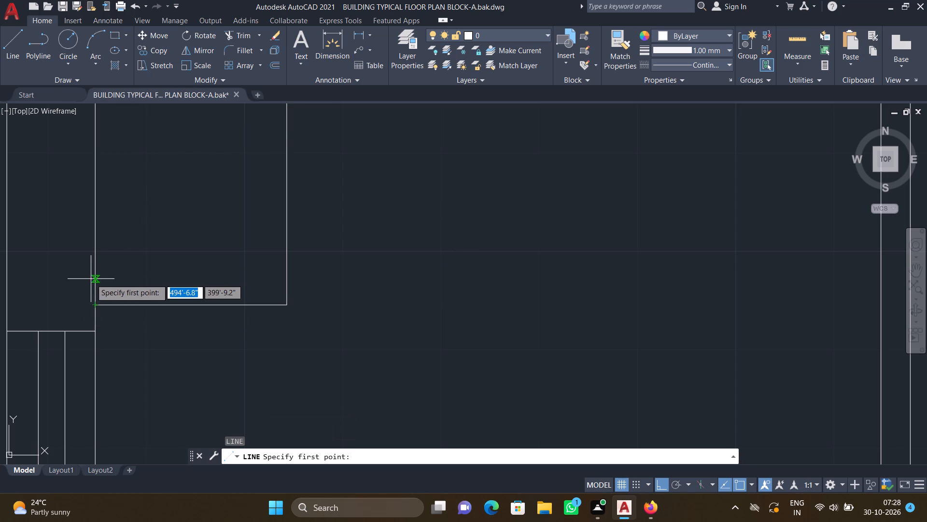
scroll(96, 275, "up", 1)
left_click(93, 275)
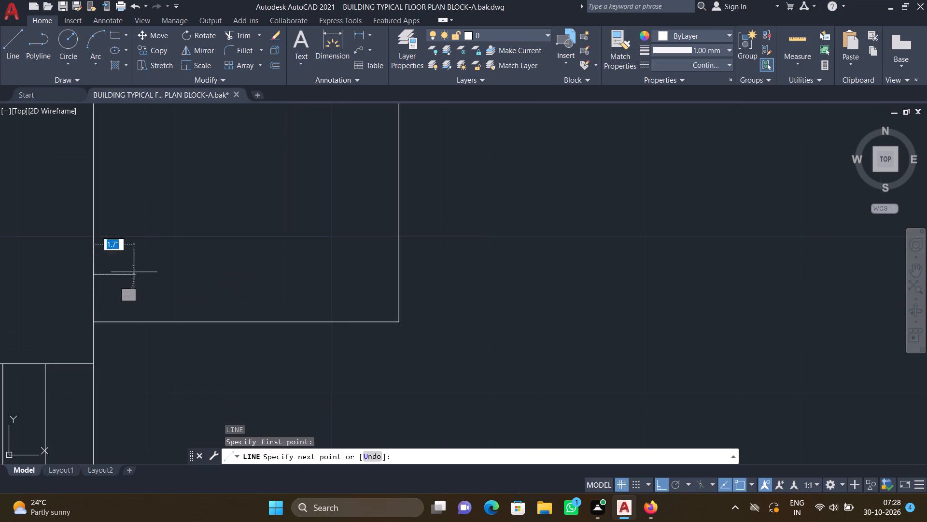
scroll(202, 275, "down", 2)
scroll(262, 271, "up", 1)
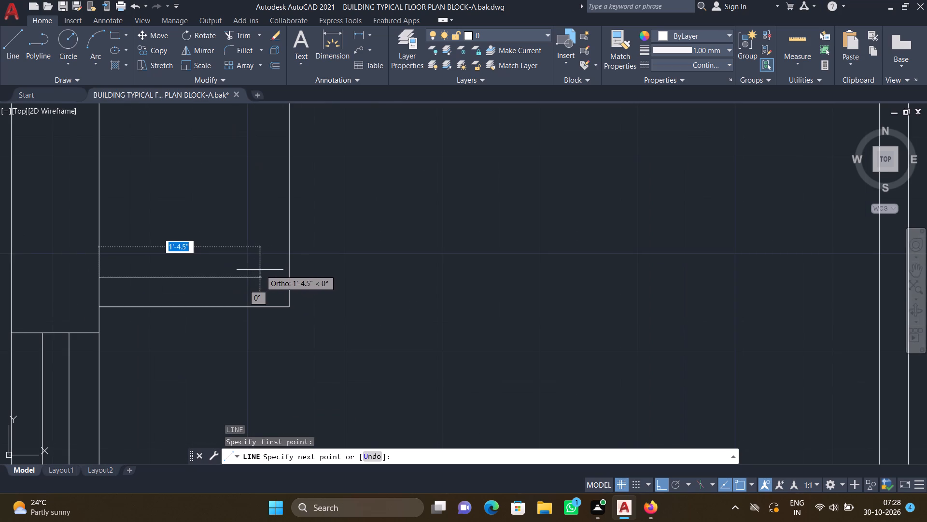
left_click(259, 273)
scroll(257, 226, "down", 1)
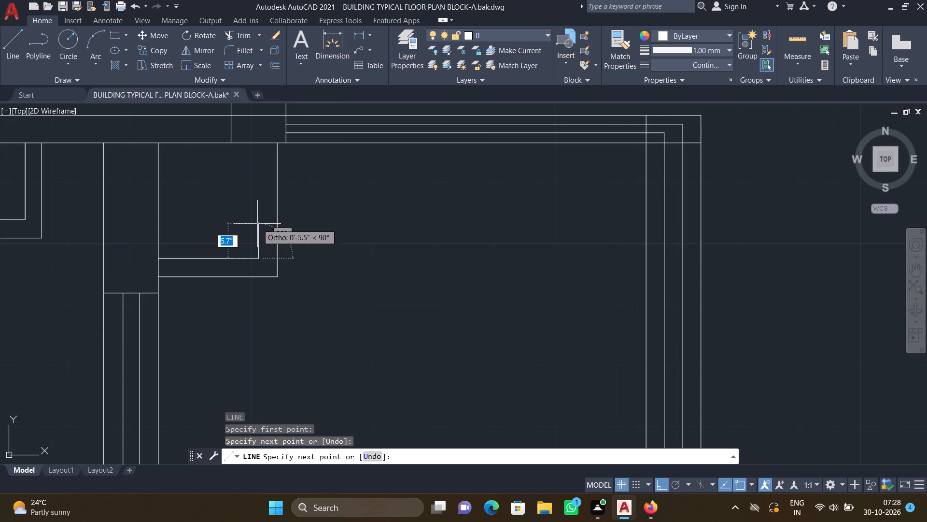
middle_click_drag(255, 206, 260, 264)
scroll(267, 214, "up", 2)
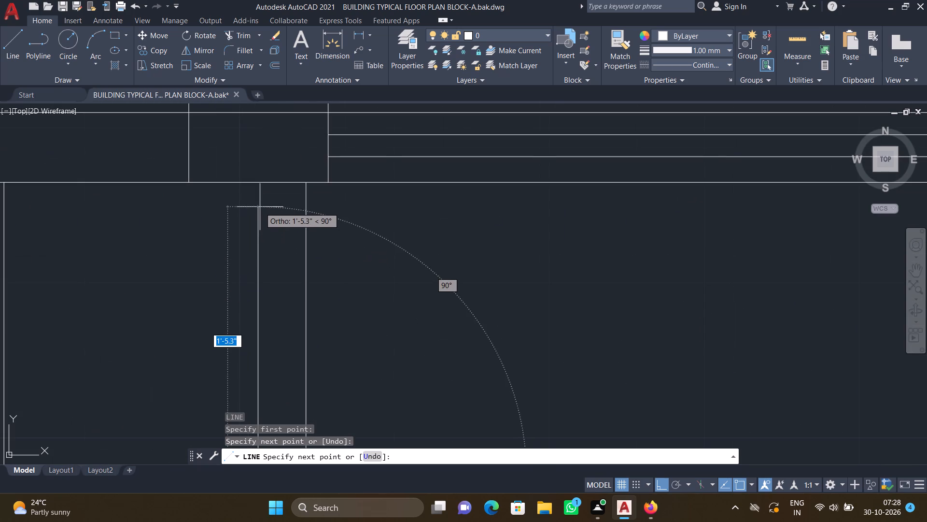
left_click(257, 183)
key("Return")
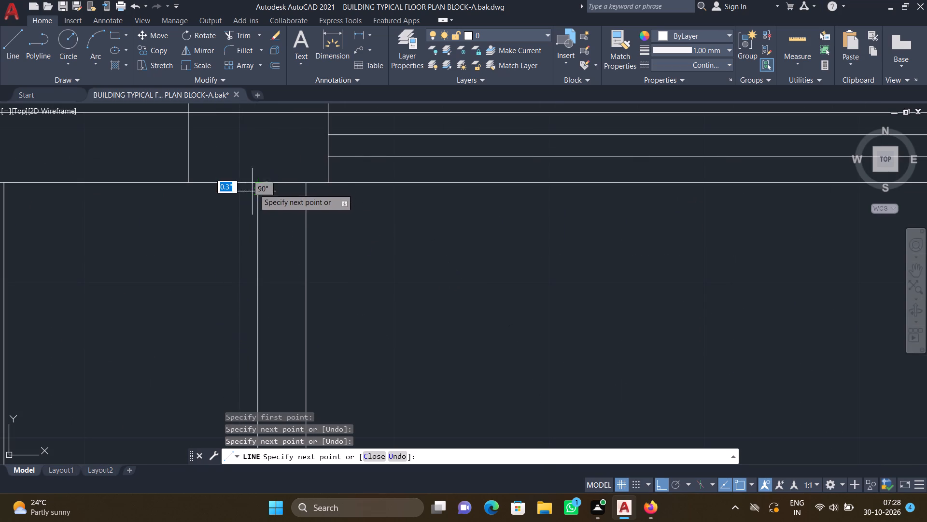
Draw a north-south line about 12'11" long between the southwest room's north and south walls, about 3'10" east of its west wall.
scroll(239, 206, "down", 6)
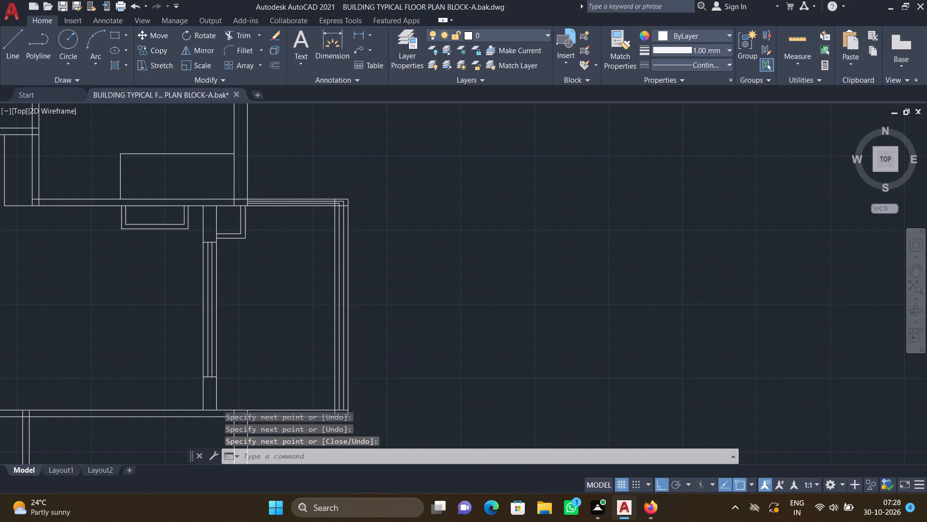
scroll(237, 213, "down", 2)
middle_click_drag(195, 251, 296, 217)
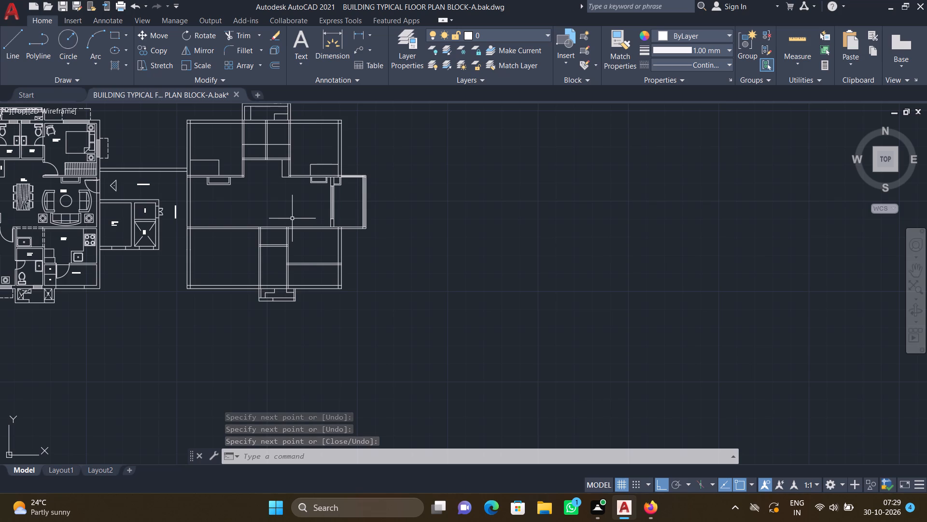
key("l")
key("Return")
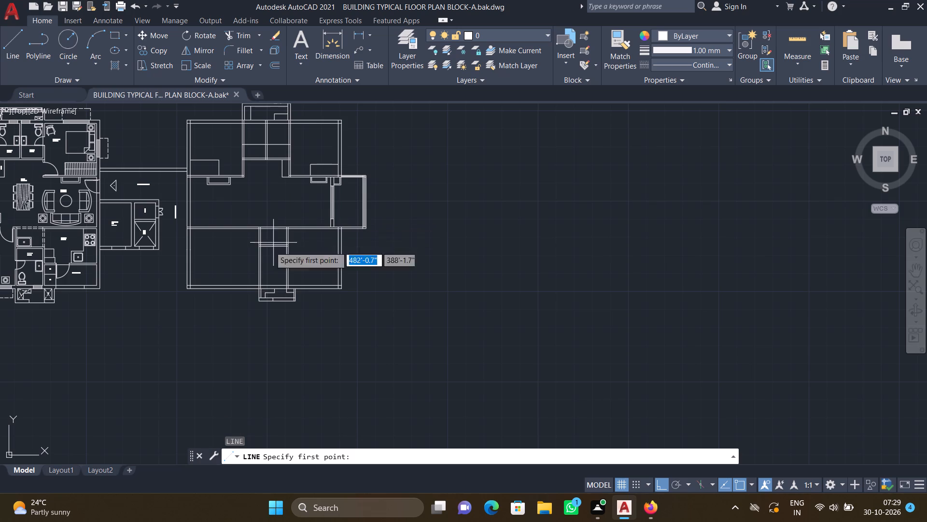
scroll(213, 247, "up", 2)
middle_click_drag(175, 250, 286, 234)
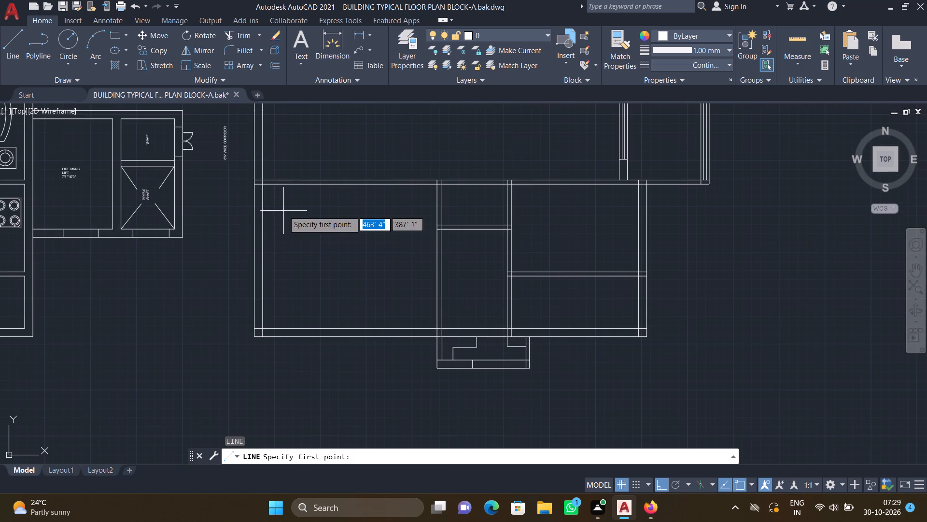
scroll(301, 198, "up", 2)
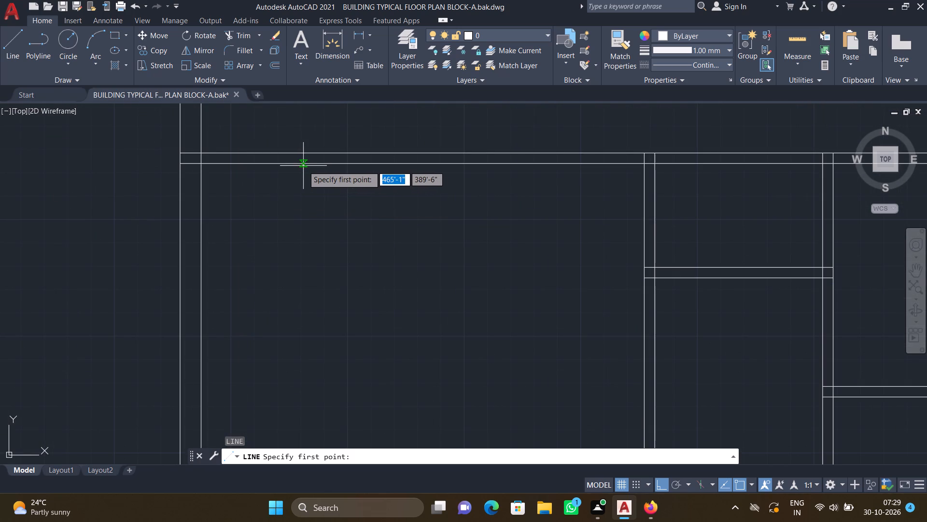
left_click_drag(309, 163, 309, 168)
scroll(300, 270, "down", 3)
middle_click_drag(295, 288, 294, 283)
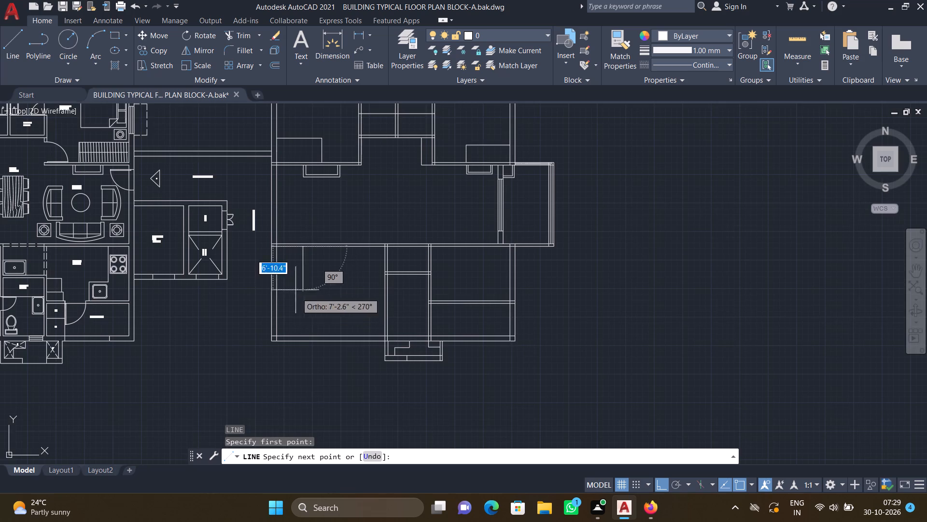
middle_click_drag(294, 283, 295, 259)
scroll(300, 292, "up", 3)
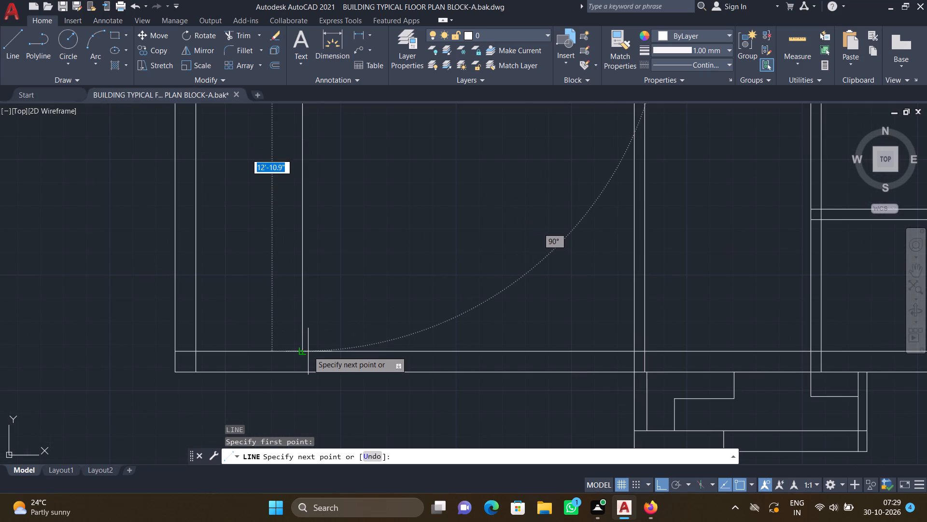
left_click(301, 351)
key("Return")
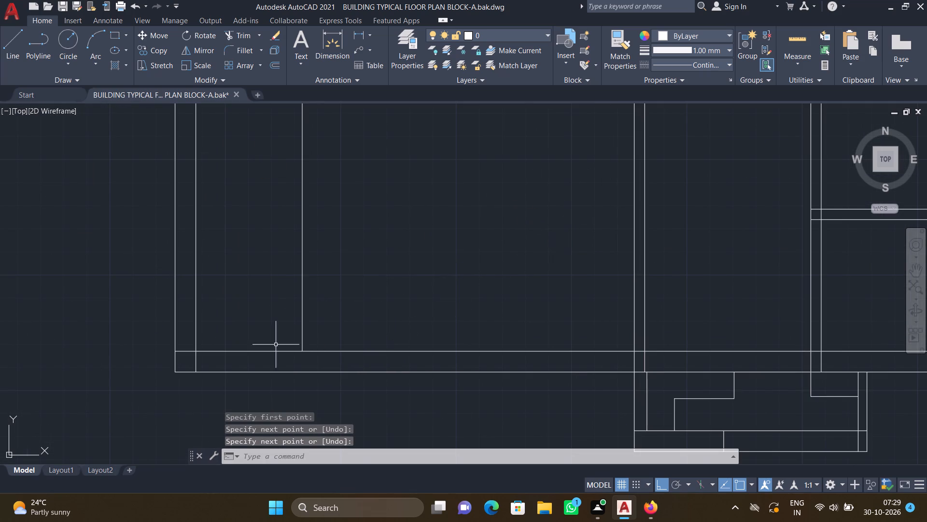
Draw an east-west line about 3'10" long from the southwest room's west wall to the north-south line, about 4'2" south of the north wall.
key("l")
key("Return")
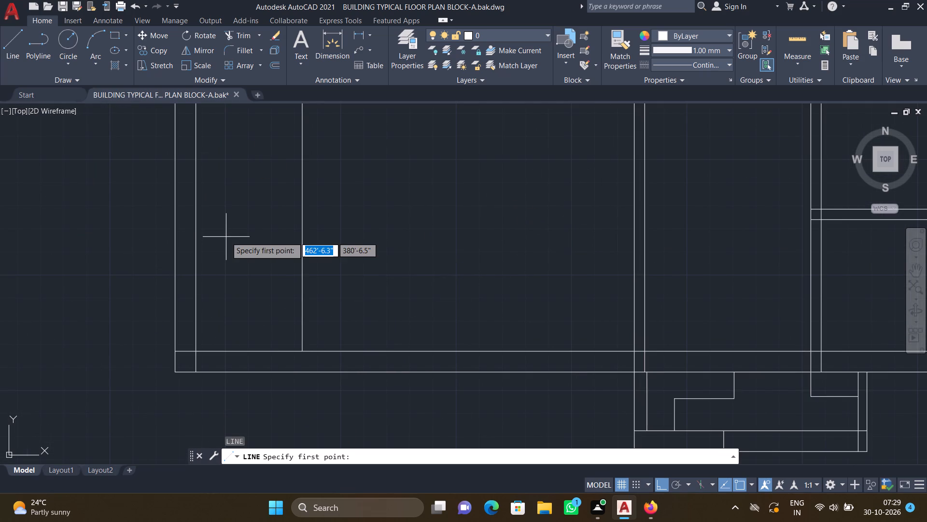
scroll(222, 217, "down", 2)
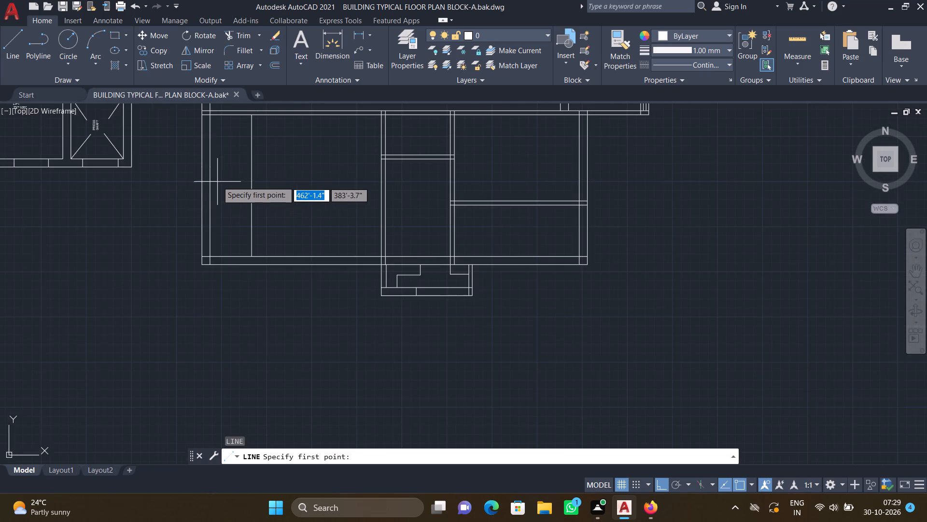
middle_click_drag(219, 193, 215, 235)
scroll(209, 200, "up", 2)
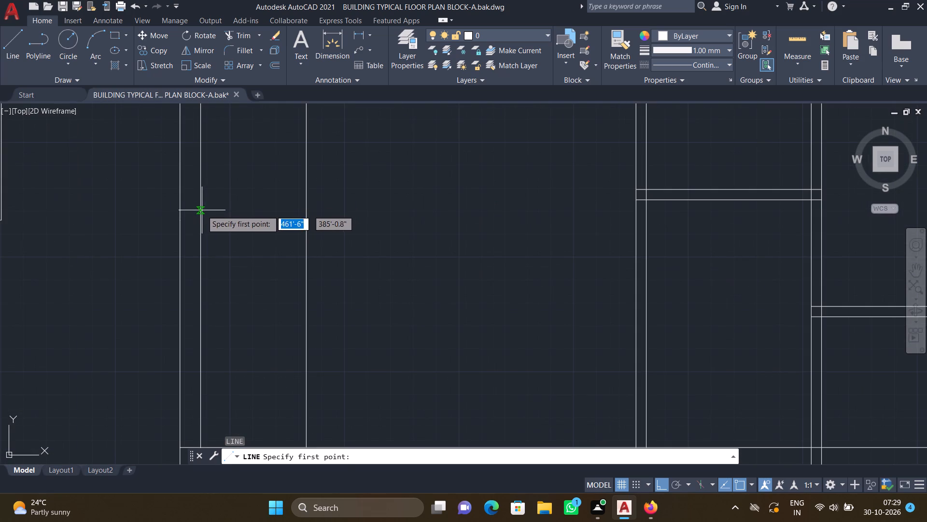
left_click_drag(199, 204, 204, 206)
scroll(295, 202, "up", 1)
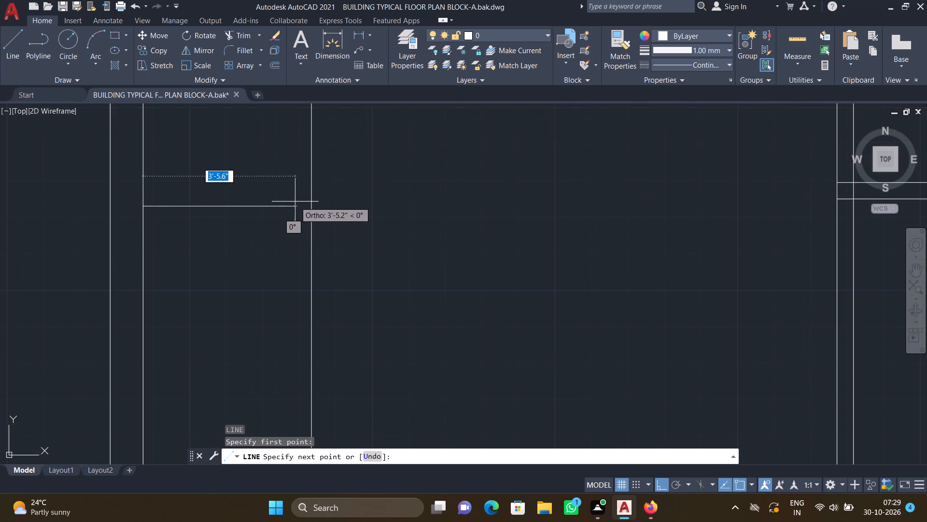
left_click(310, 203)
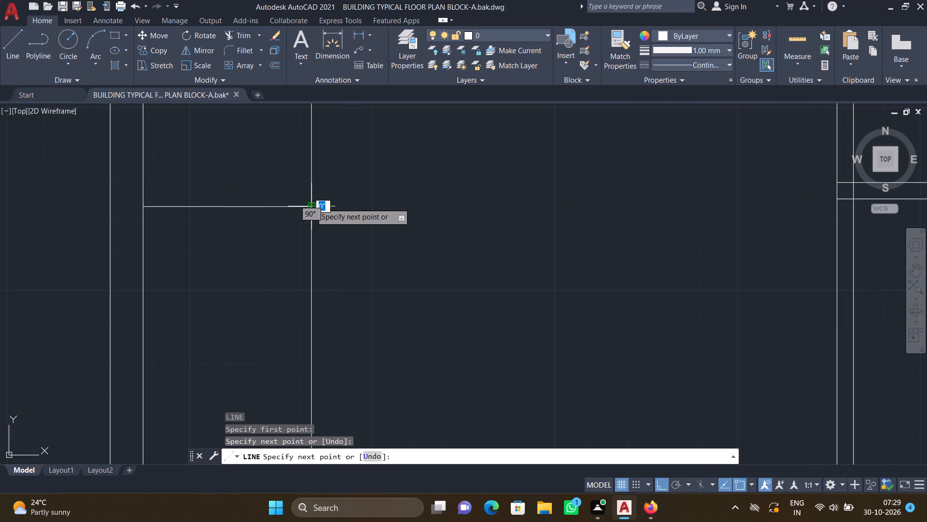
key("Return")
Draw an east-west line about 6'9" long across the narrow middle room, about 3'2" south of its east-west partition.
scroll(311, 203, "down", 3)
middle_click_drag(316, 256, 183, 257)
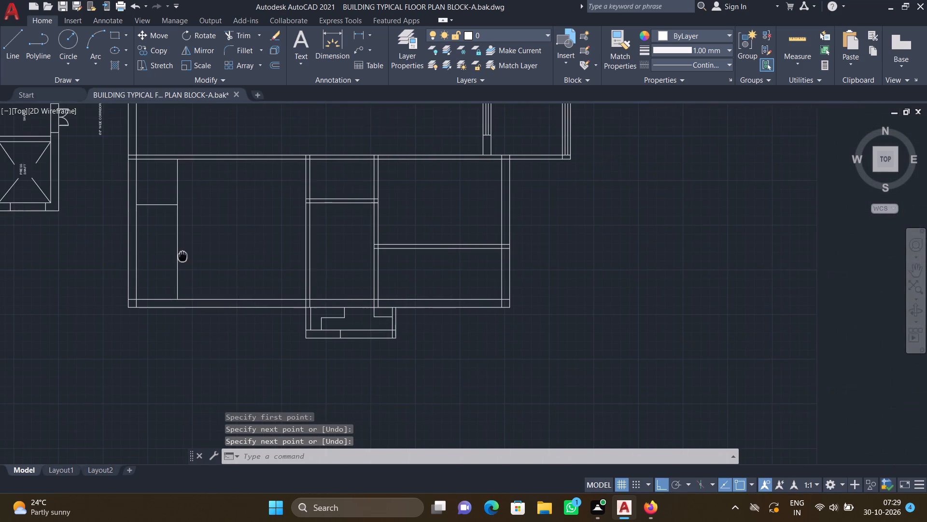
middle_click_drag(183, 257, 187, 258)
key("l")
key("Return")
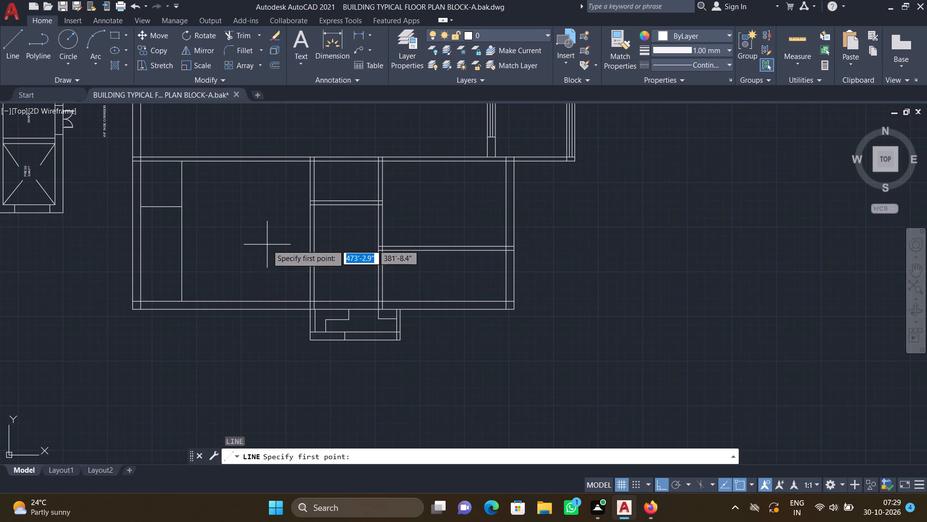
middle_click_drag(314, 281, 221, 256)
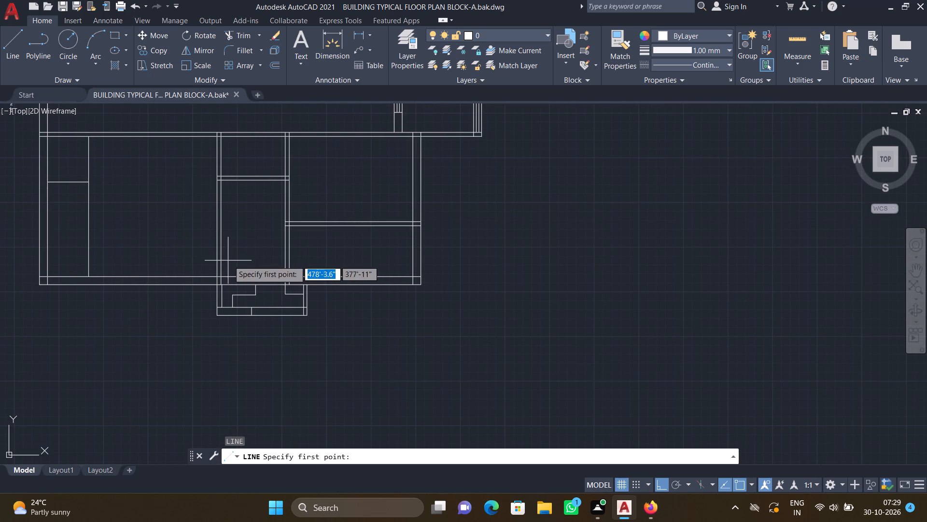
scroll(253, 224, "up", 2)
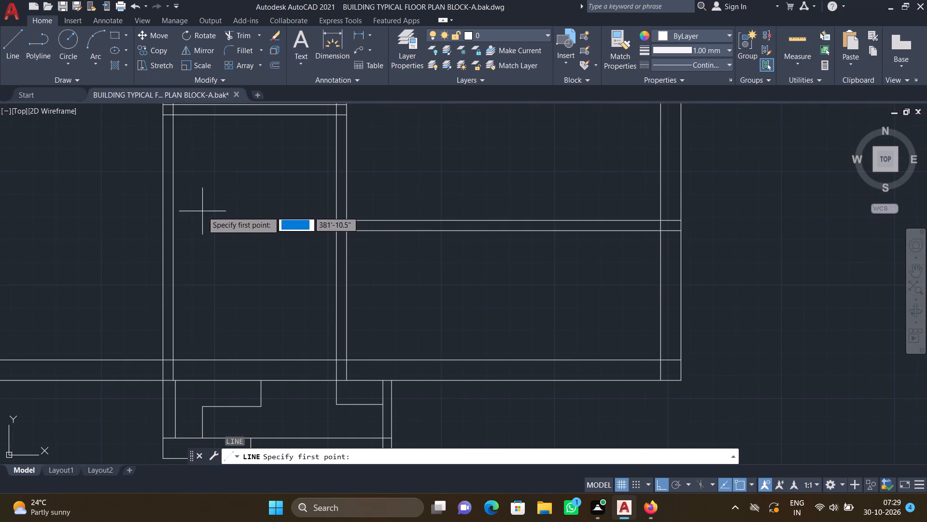
left_click(163, 201)
scroll(336, 206, "up", 1)
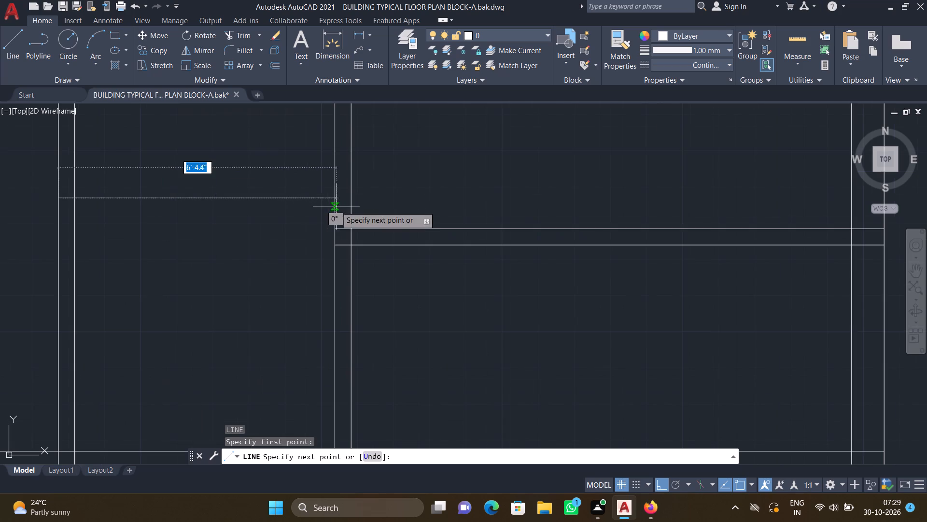
left_click(351, 197)
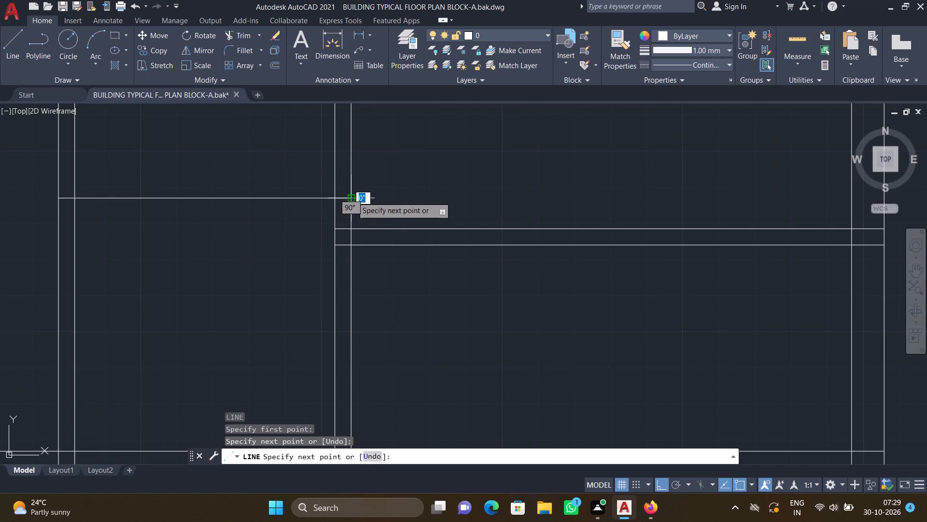
key("Return")
Draw a north-south line about 5'1" long from the partition to the south wall in the southeast corner room, about 2'4" east of its west wall.
scroll(323, 200, "down", 5)
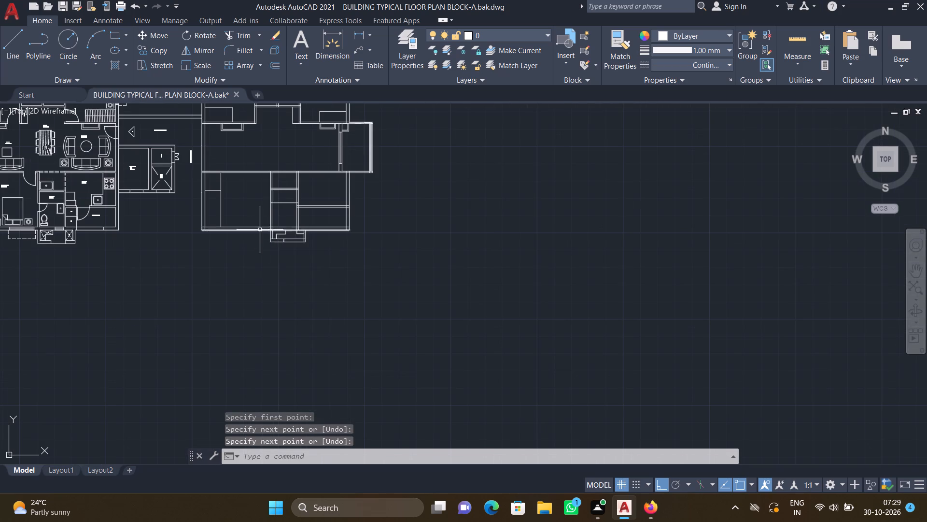
middle_click_drag(267, 235, 283, 240)
scroll(331, 223, "up", 3)
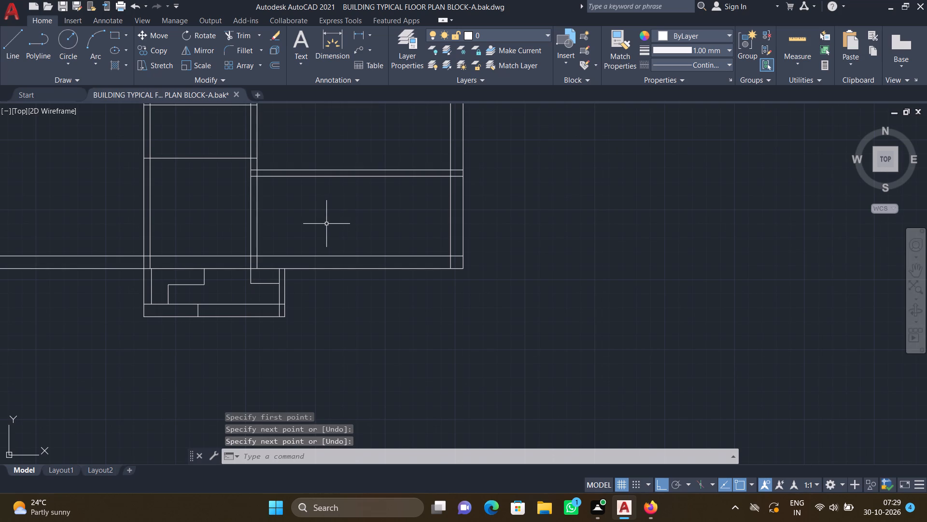
key("l")
key("Return")
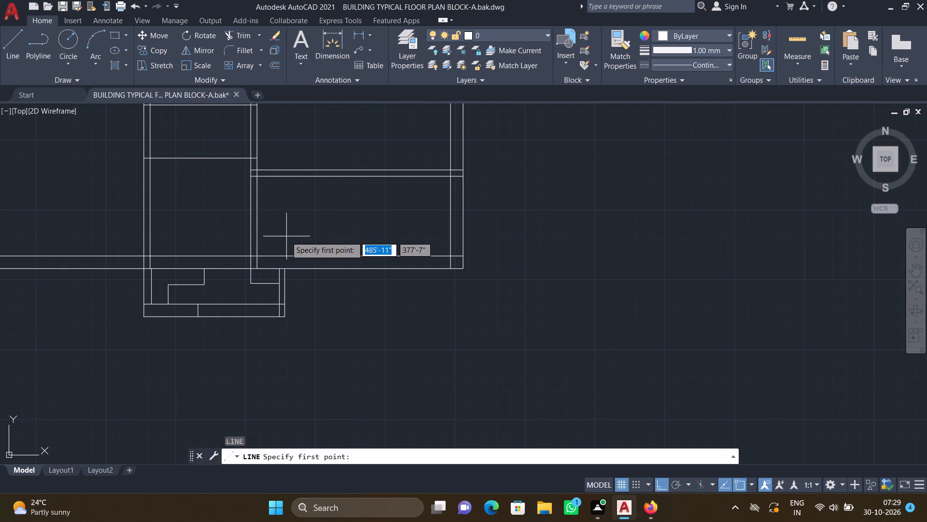
scroll(289, 186, "up", 2)
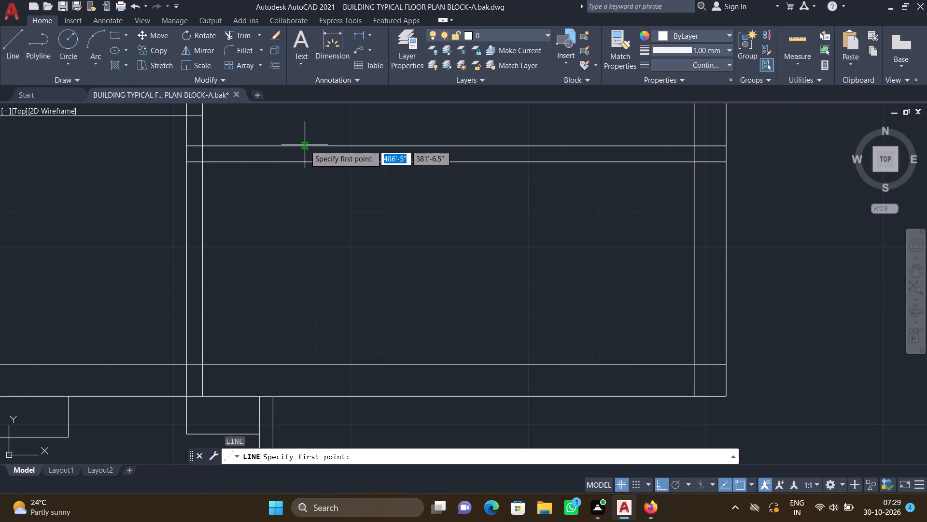
left_click_drag(304, 148, 304, 153)
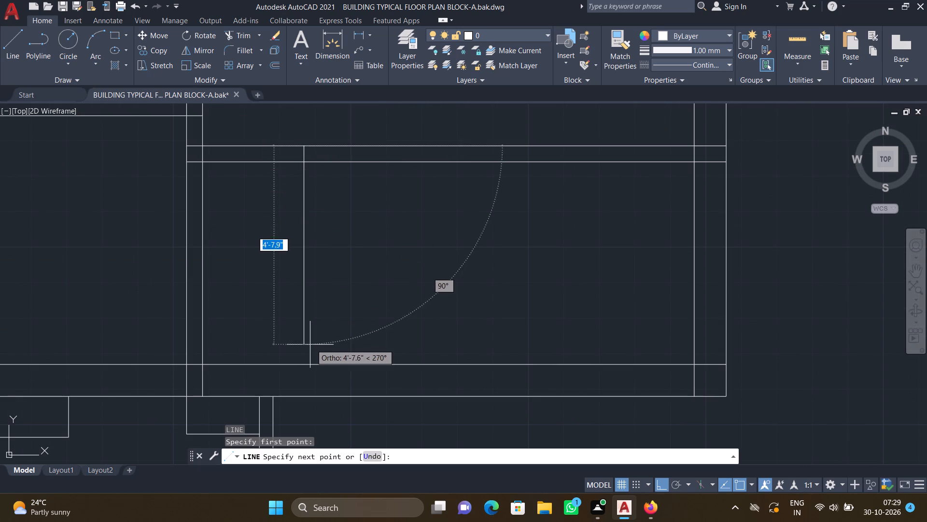
left_click(301, 364)
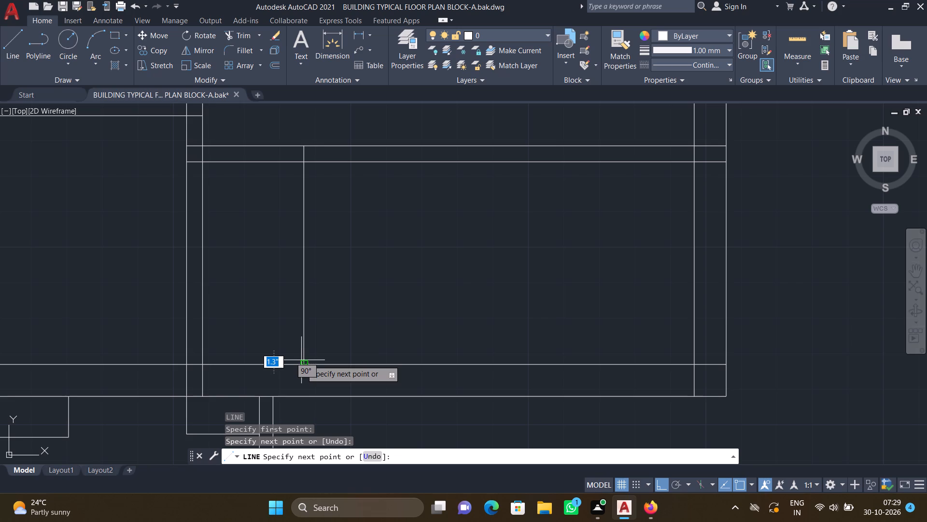
key("Return")
Draw an east-west line about 2'4" long from the new north-south line's midpoint to the southeast corner room's west wall.
key("l")
key("Return")
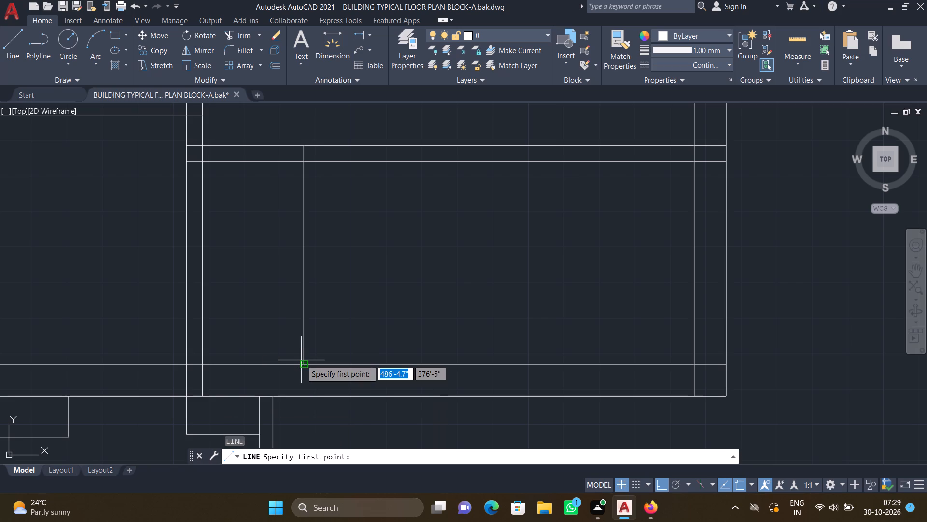
left_click(302, 255)
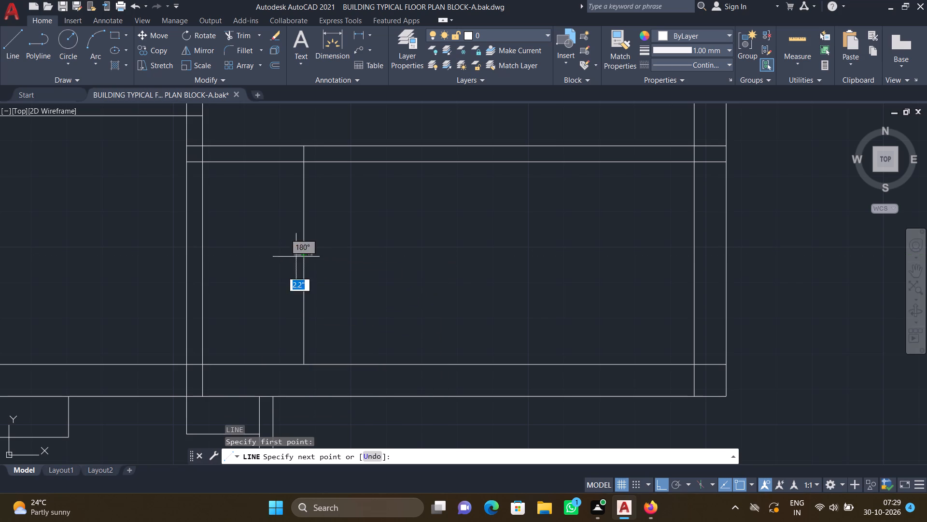
scroll(210, 261, "up", 2)
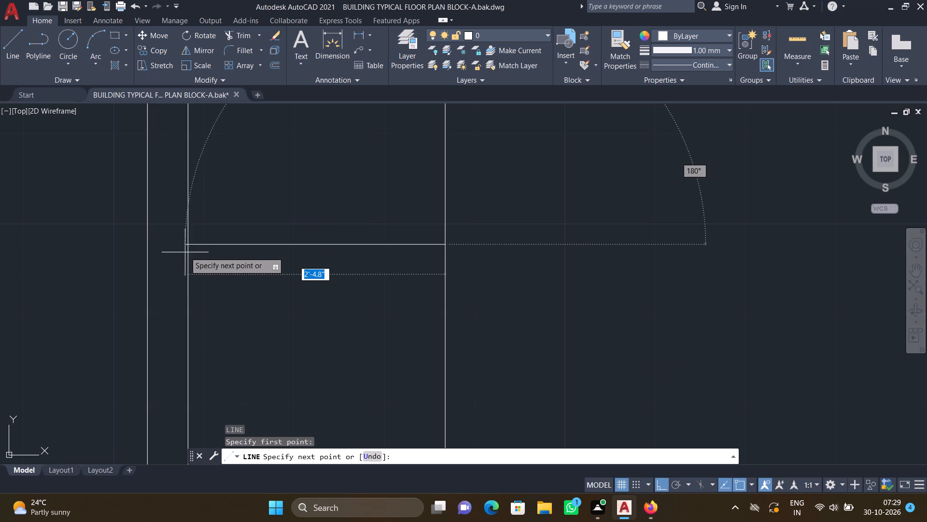
left_click(189, 246)
key("Return")
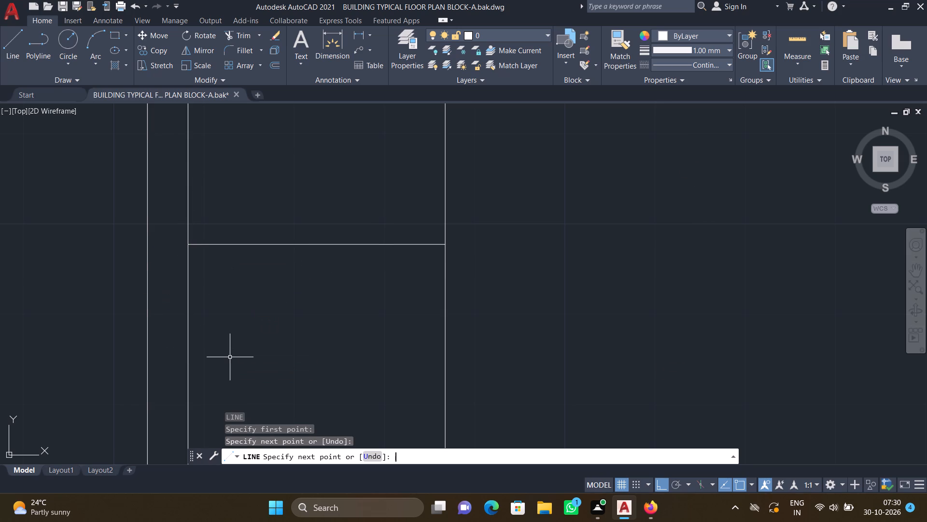
Draw an L-shaped outline about 2'2" wide and 1'2" deep in the southwest corner of the room north of the southeast corner room.
scroll(230, 358, "down", 4)
middle_click_drag(154, 345, 335, 315)
scroll(334, 321, "down", 2)
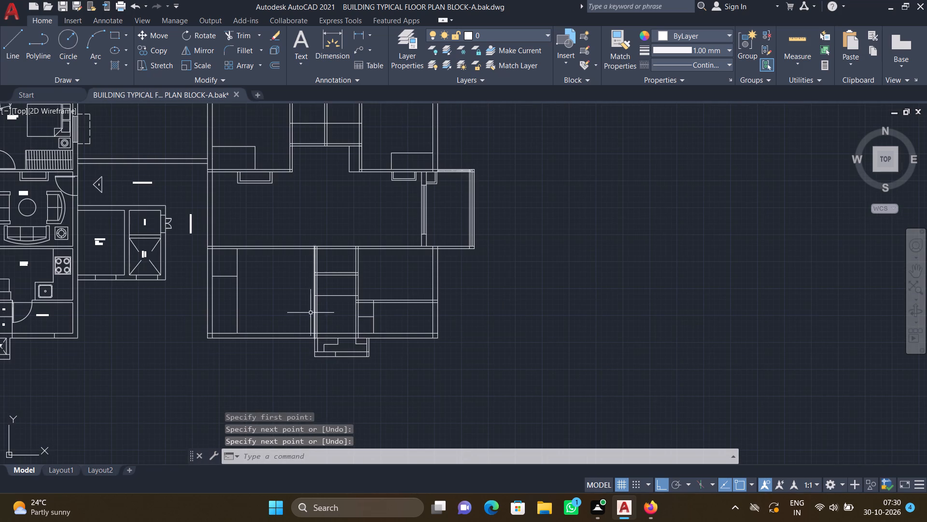
key("l")
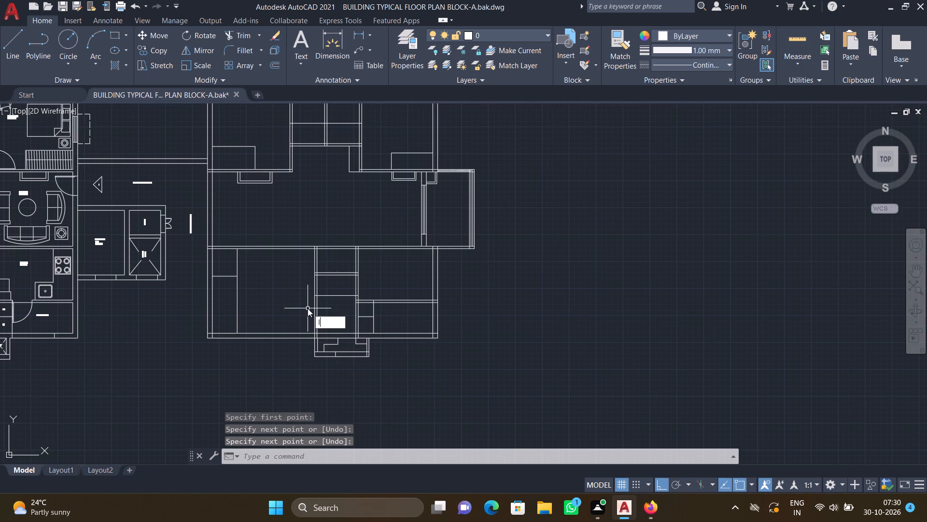
key("Return")
middle_click_drag(357, 333, 211, 303)
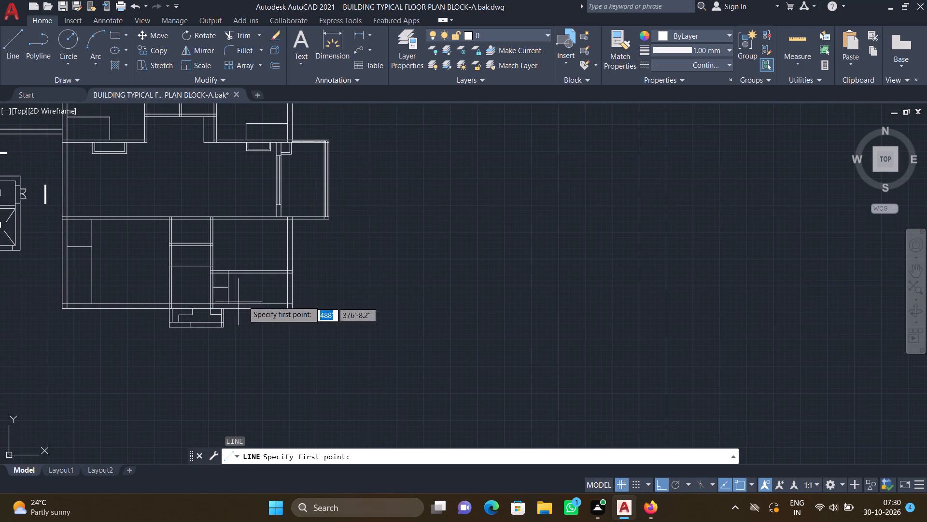
scroll(215, 278, "up", 4)
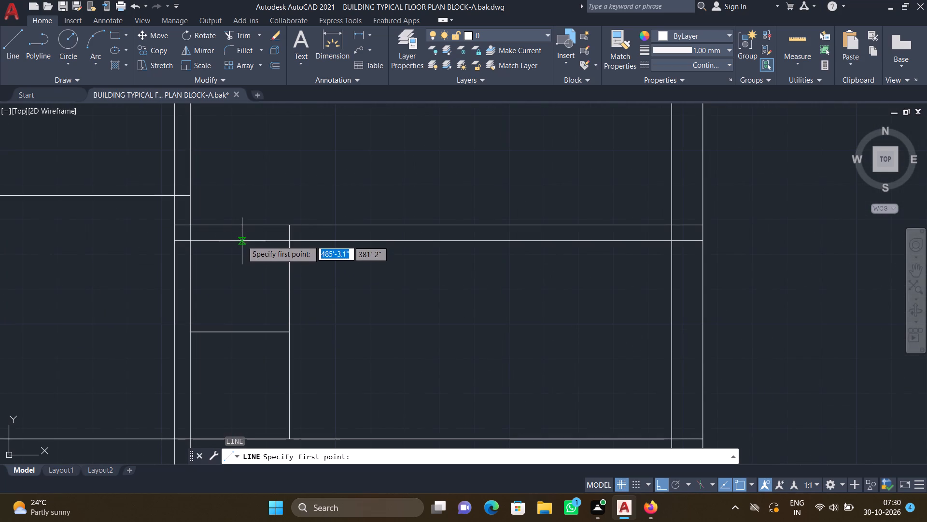
scroll(278, 223, "up", 2)
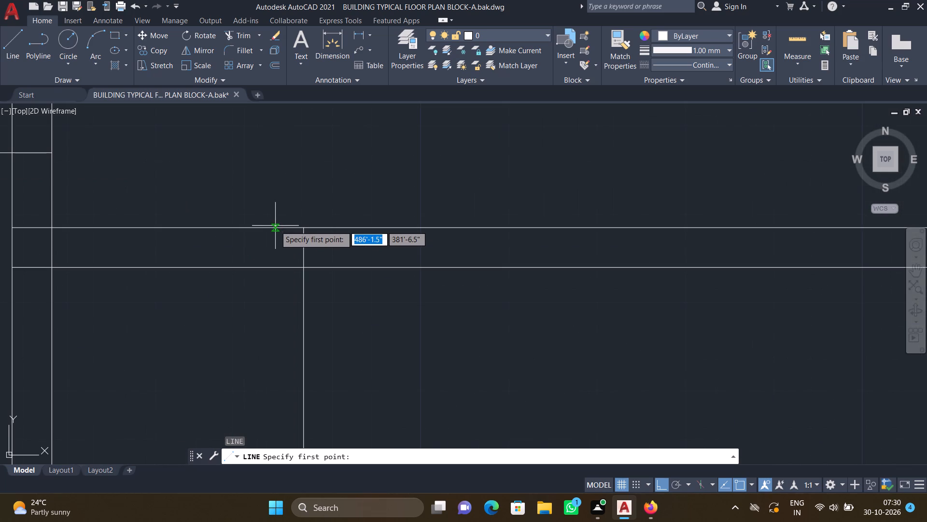
left_click(281, 228)
scroll(270, 175, "down", 3)
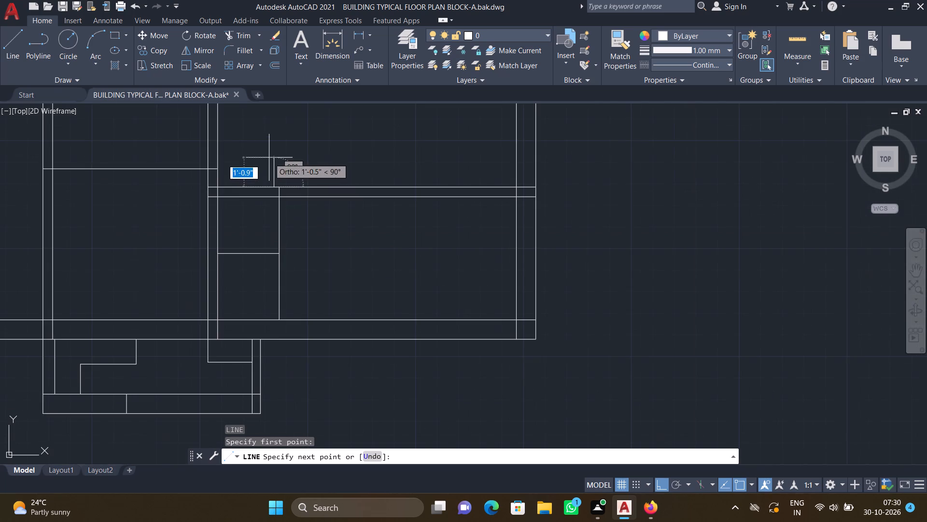
middle_click_drag(269, 162, 279, 195)
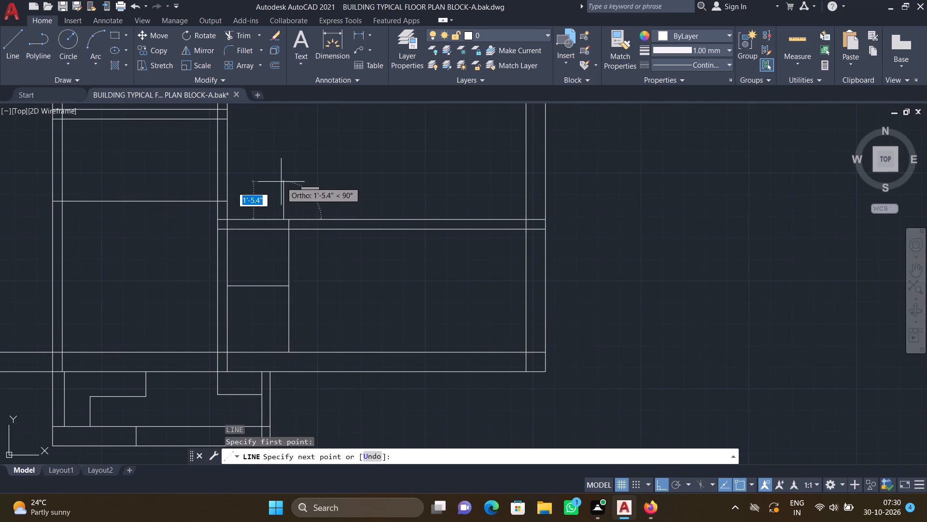
scroll(281, 181, "up", 2)
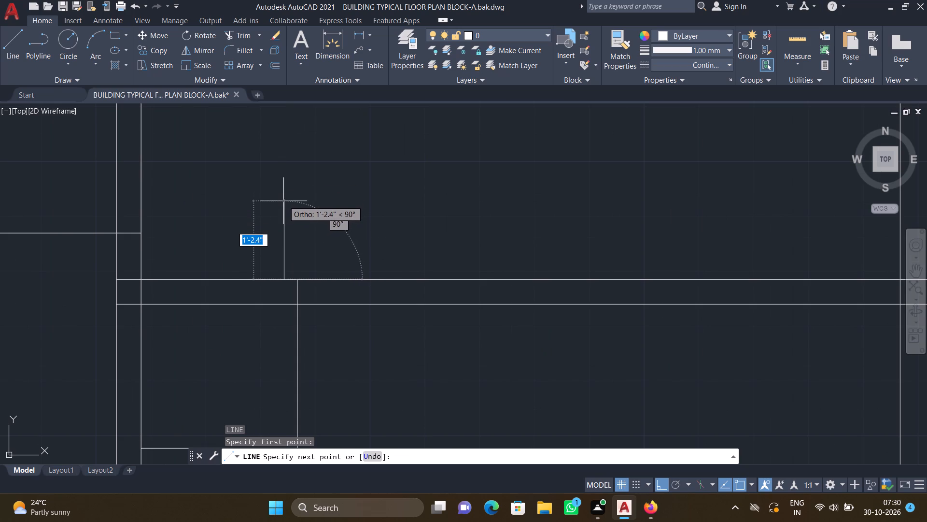
left_click(284, 204)
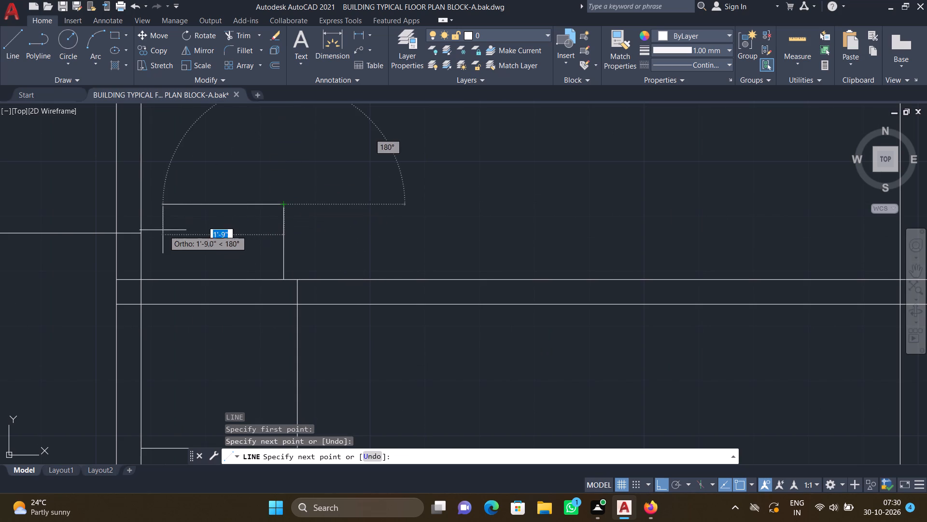
scroll(138, 209, "up", 1)
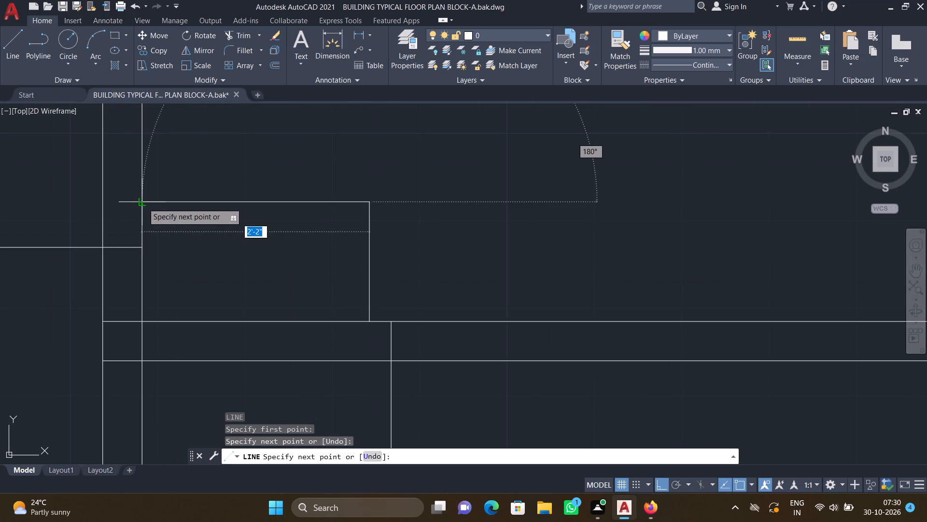
left_click(143, 202)
key("Return")
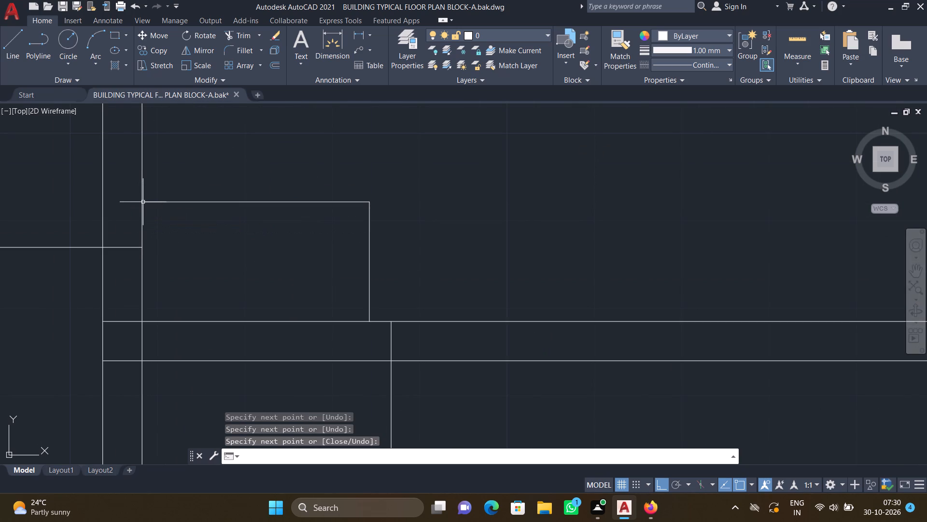
Draw an L-shaped outline about 1'11" wide and 1'6" deep against the west wall, directly north of the 2'2" wide outline.
scroll(146, 209, "down", 3)
middle_click_drag(181, 200, 251, 236)
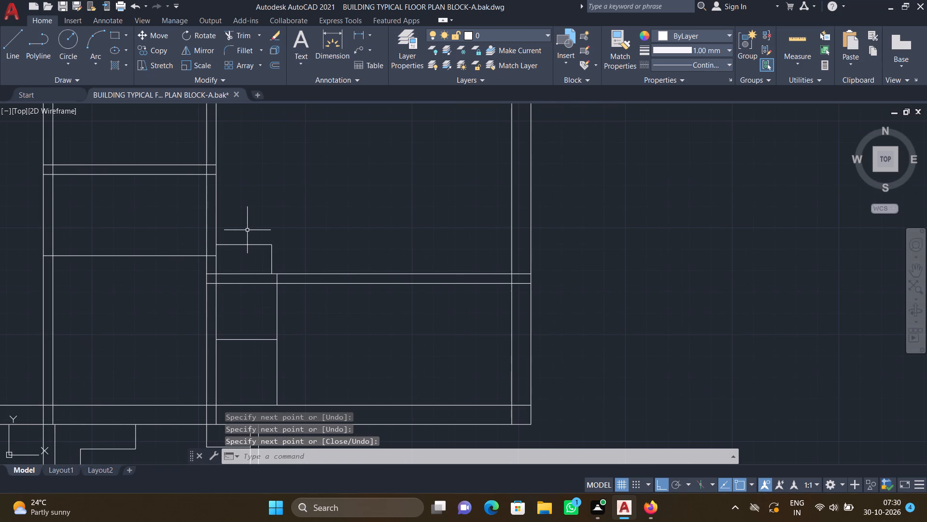
key("l")
key("Return")
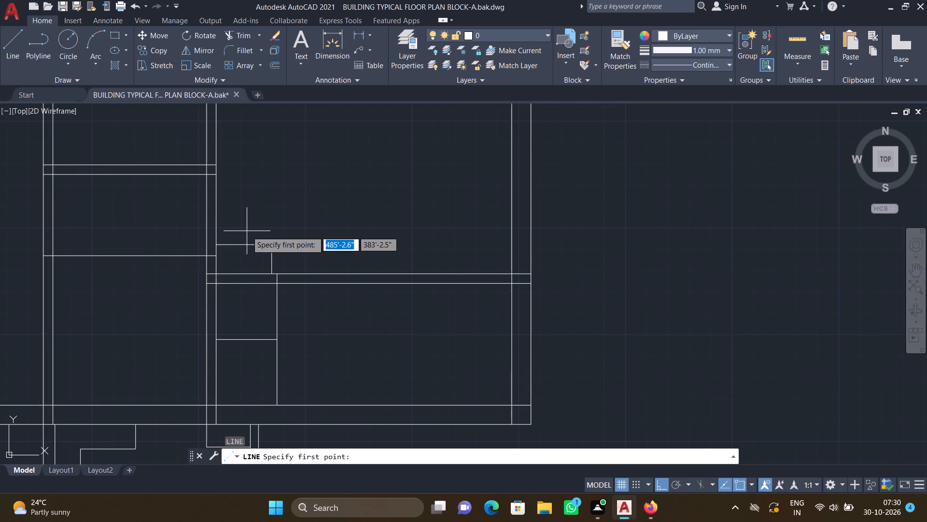
scroll(280, 252, "up", 2)
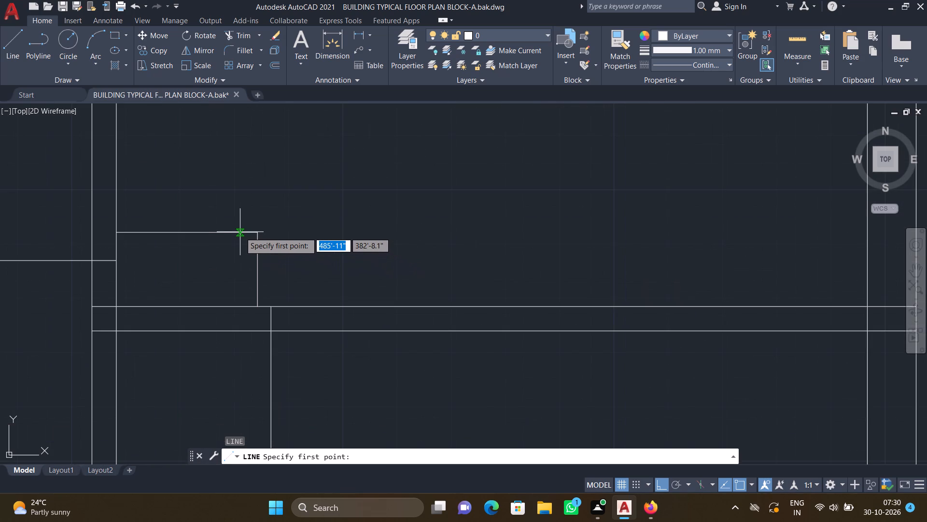
left_click(240, 232)
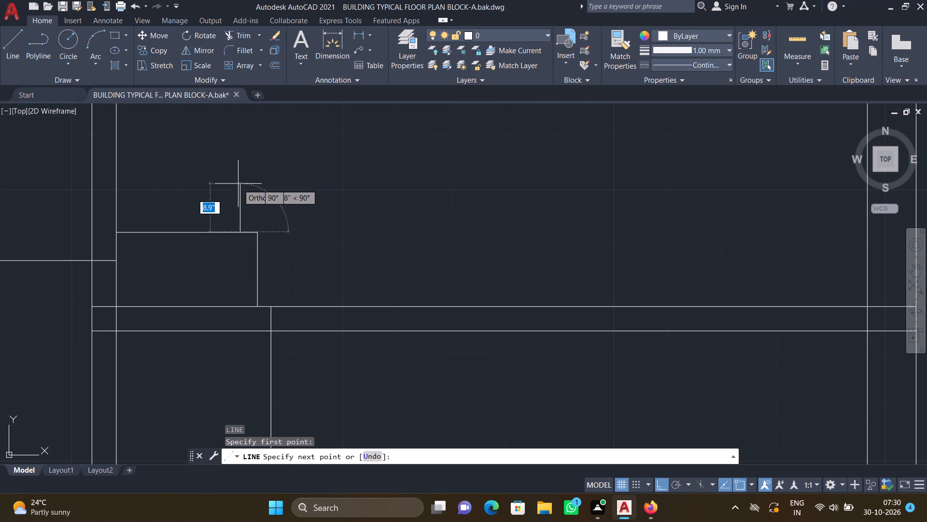
scroll(238, 184, "down", 2)
middle_click_drag(235, 176, 255, 217)
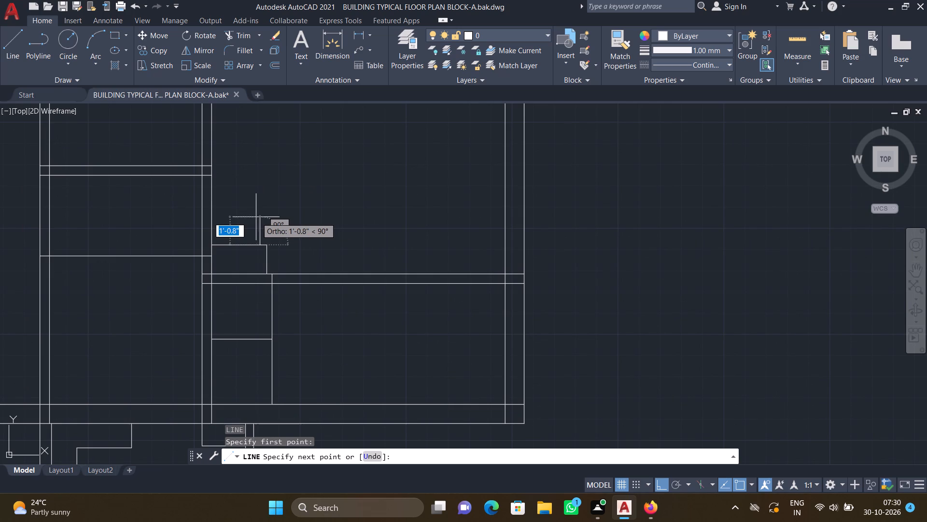
scroll(258, 206, "up", 1)
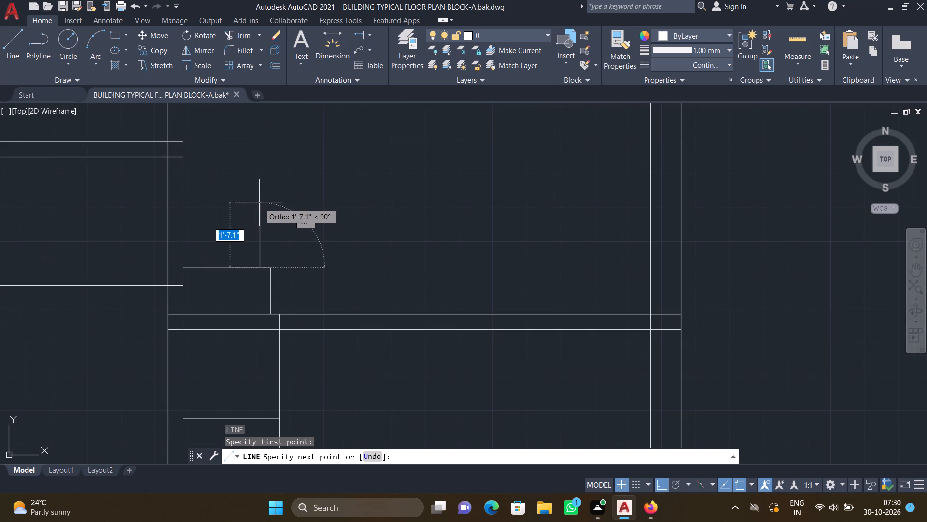
left_click(258, 207)
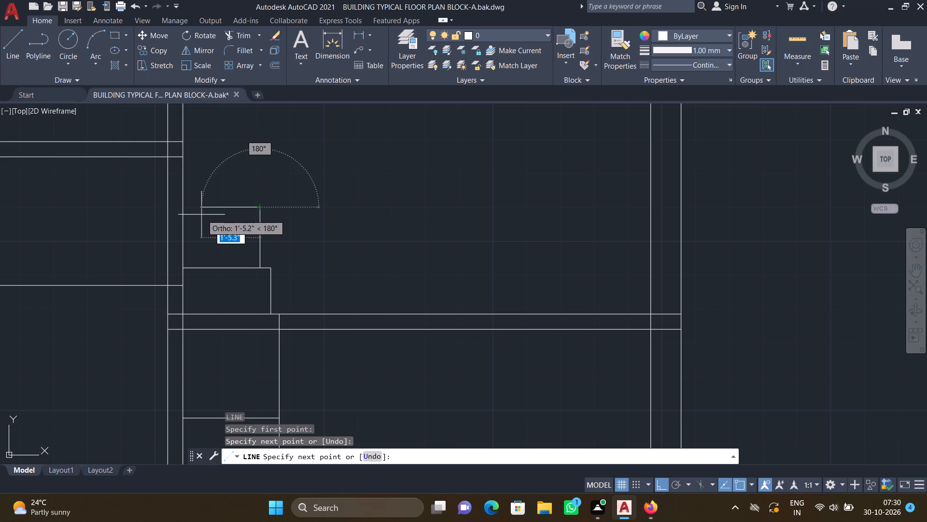
scroll(182, 217, "up", 2)
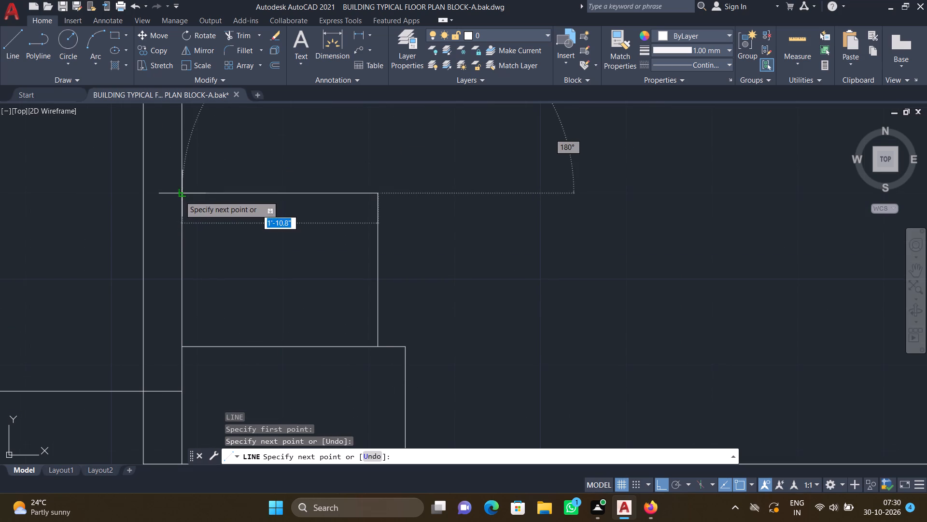
left_click(180, 196)
key("Return")
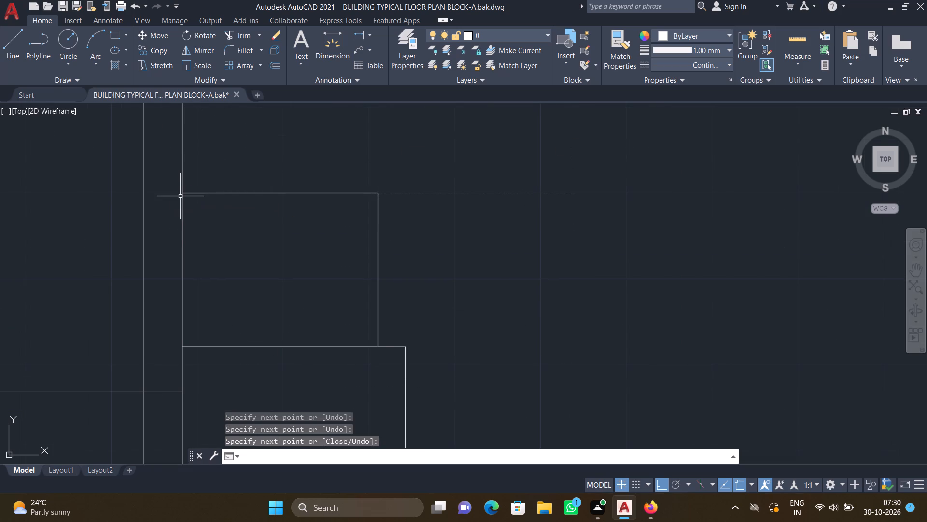
Draw a stepped line from the partition north of the southeast corner room: about 2'9" north, 3' east and 5'1" north to the wall.
scroll(171, 227, "down", 3)
middle_click_drag(174, 244, 299, 244)
scroll(182, 243, "down", 1)
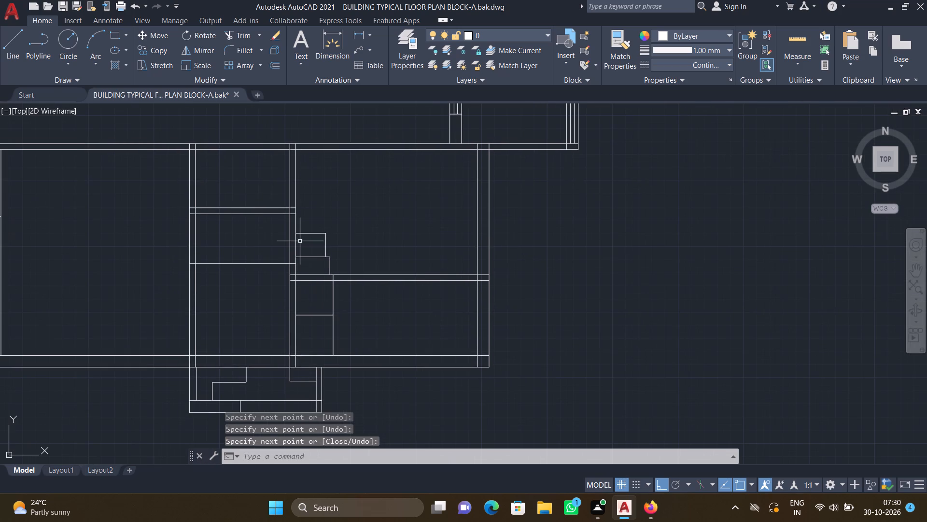
middle_click_drag(359, 255, 317, 278)
key("l")
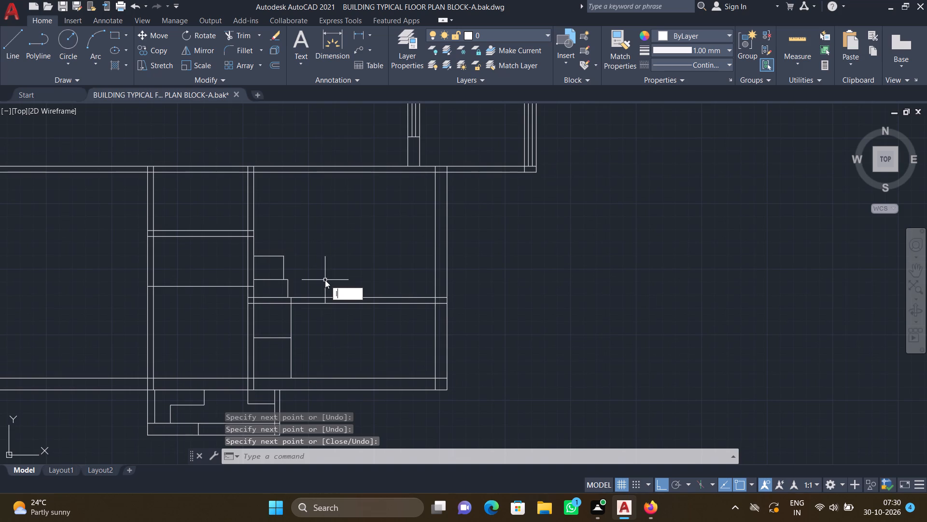
key("Return")
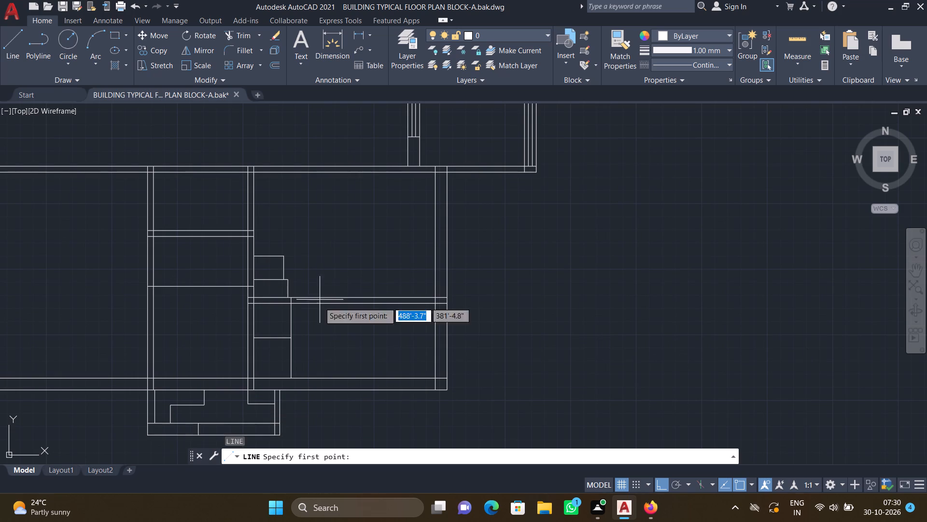
middle_click_drag(324, 324, 297, 329)
scroll(310, 298, "up", 2)
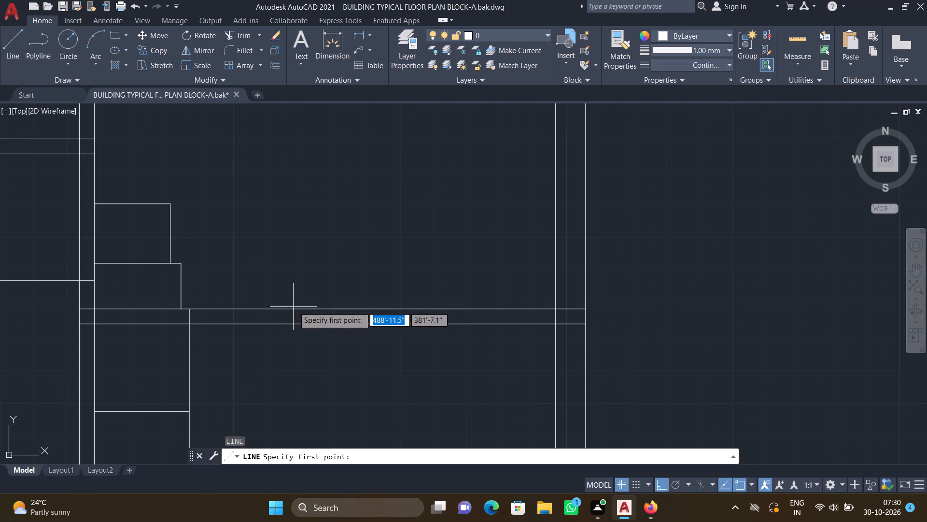
left_click(304, 308)
scroll(316, 252, "down", 2)
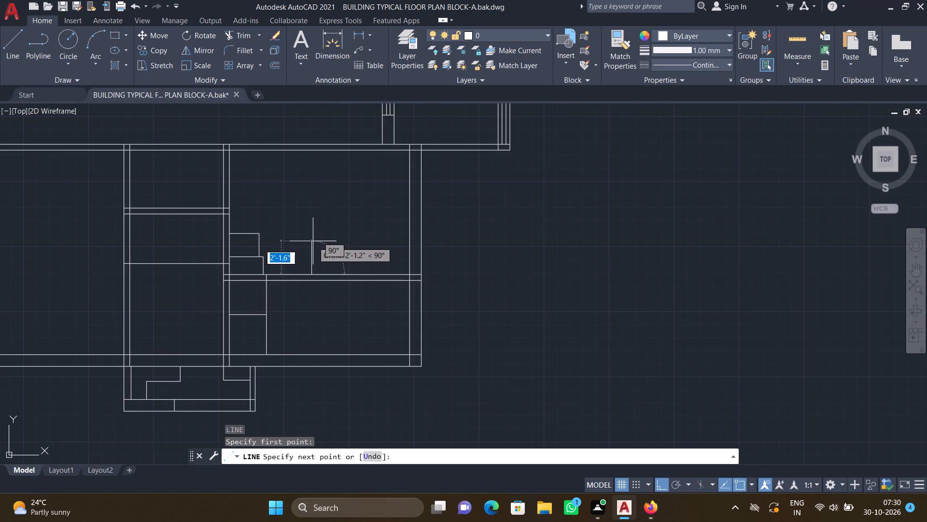
middle_click_drag(244, 241, 234, 241)
scroll(302, 242, "up", 2)
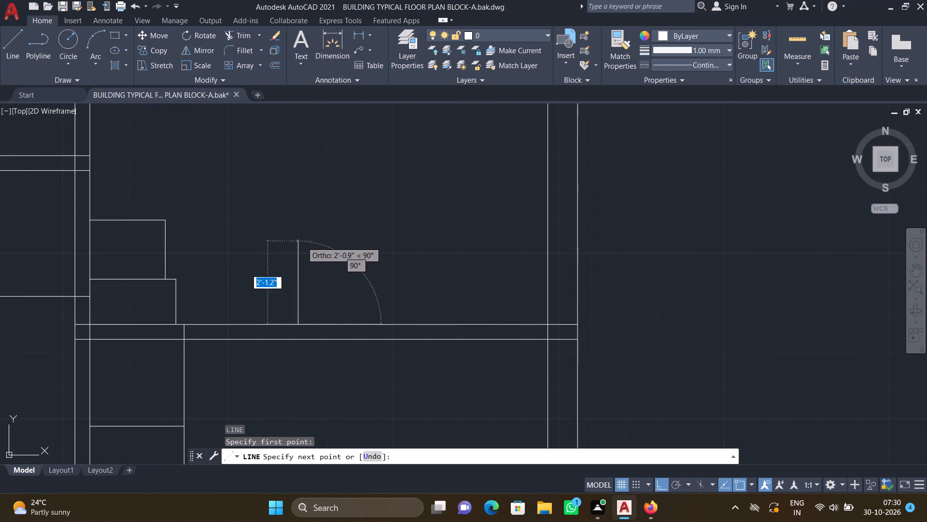
left_click_drag(298, 213, 306, 215)
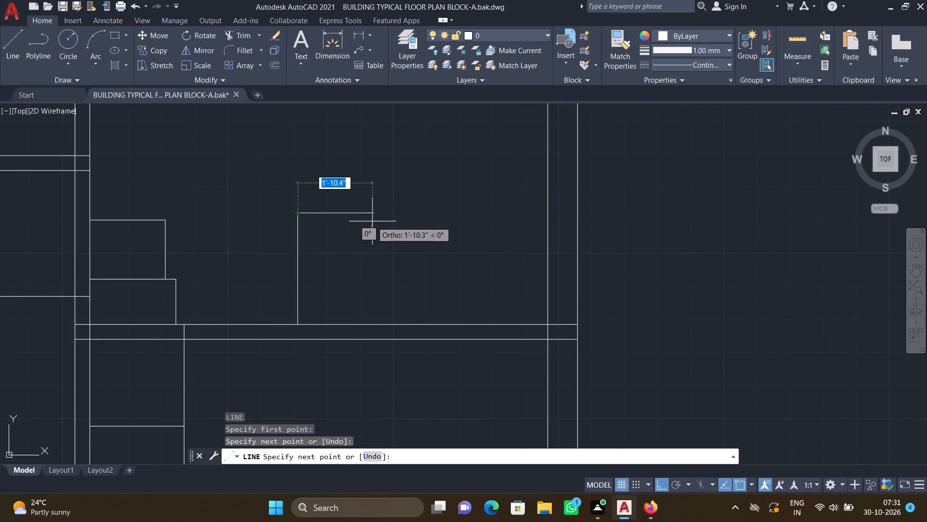
scroll(394, 222, "down", 1)
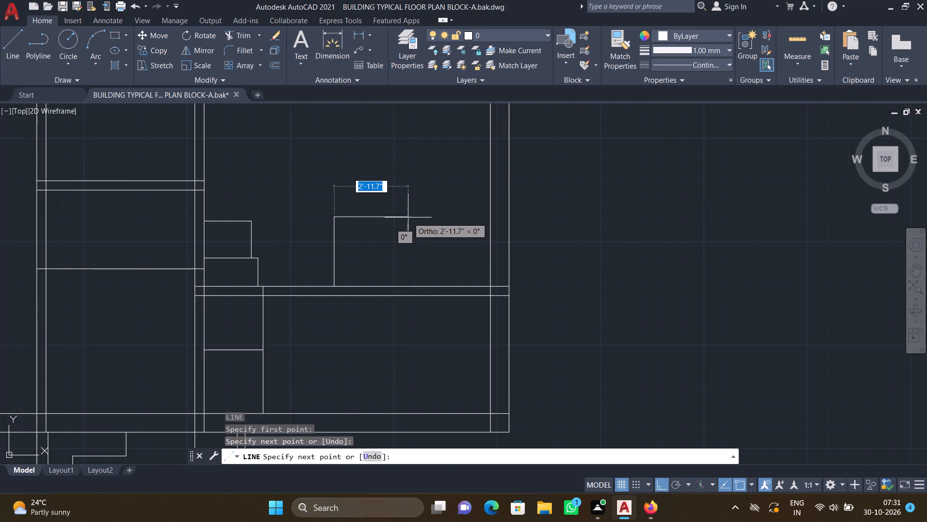
left_click(409, 217)
scroll(407, 183, "down", 3)
middle_click_drag(403, 186, 392, 229)
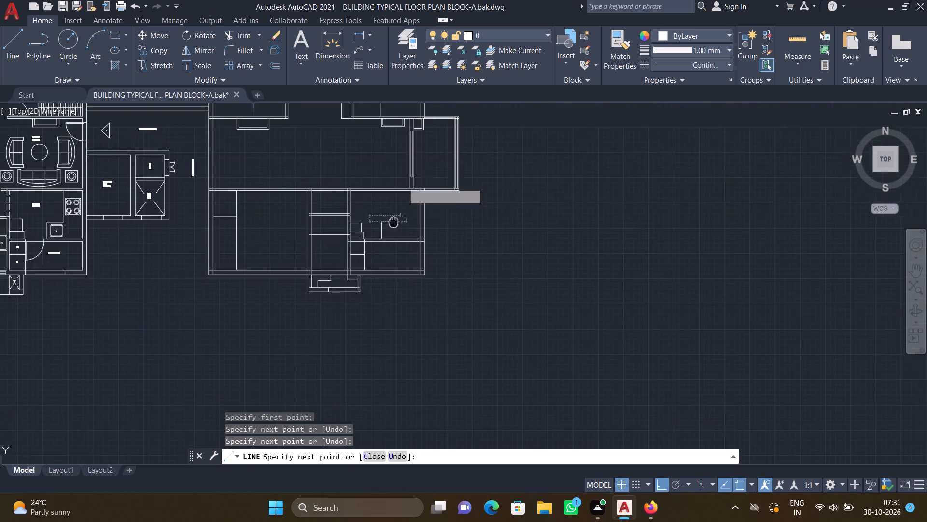
middle_click_drag(392, 229, 389, 242)
scroll(398, 214, "up", 3)
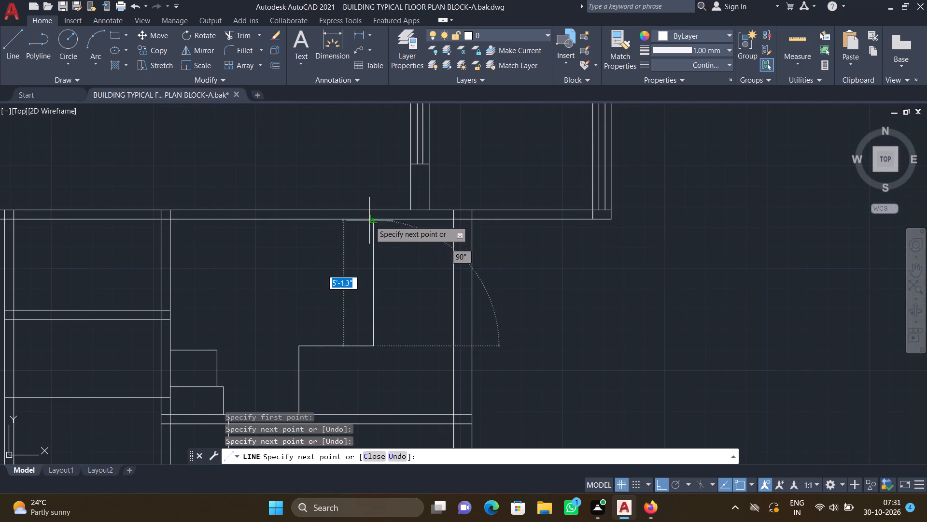
scroll(370, 220, "up", 2)
left_click(371, 217)
key("Return")
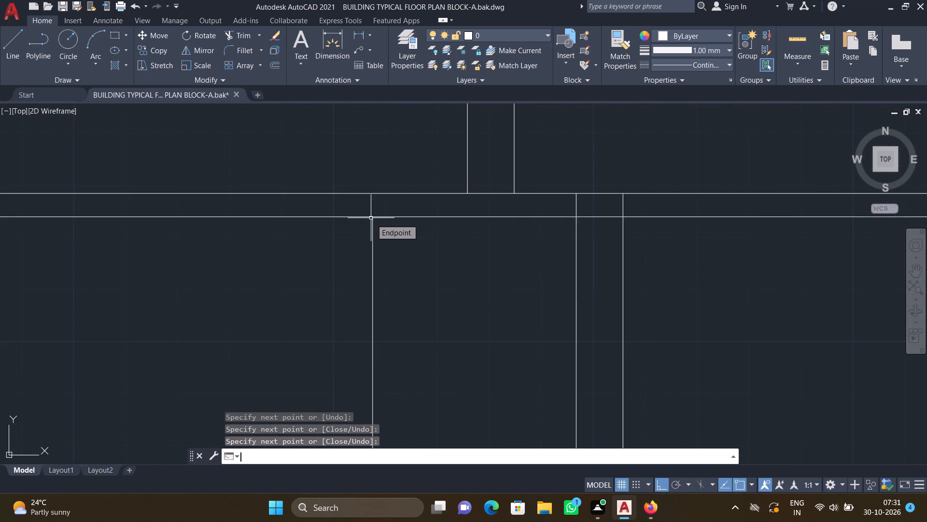
Examine the overall plan and the loose furniture, door and window symbols west of the first apartment unit.
scroll(358, 227, "down", 5)
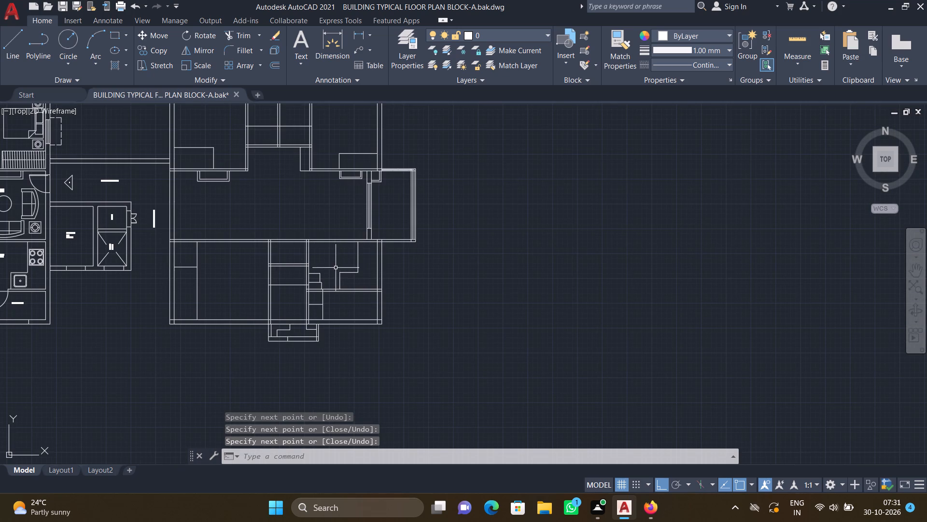
middle_click_drag(336, 268, 392, 264)
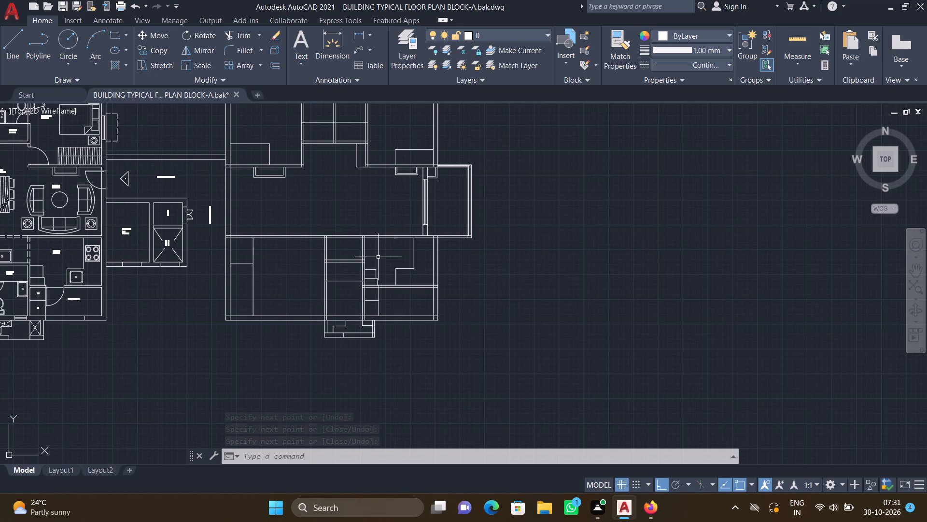
scroll(339, 270, "down", 2)
middle_click_drag(291, 284, 427, 324)
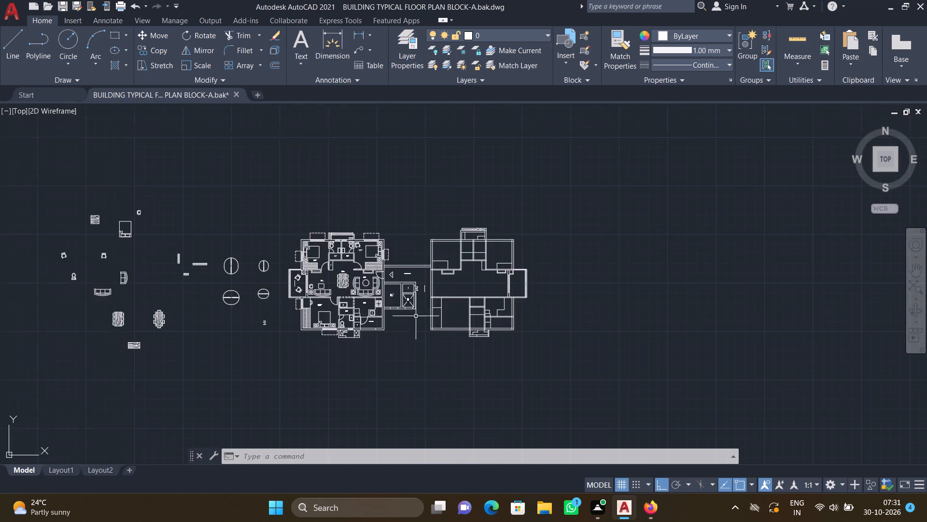
scroll(320, 288, "down", 2)
scroll(281, 289, "up", 3)
middle_click_drag(251, 284, 237, 277)
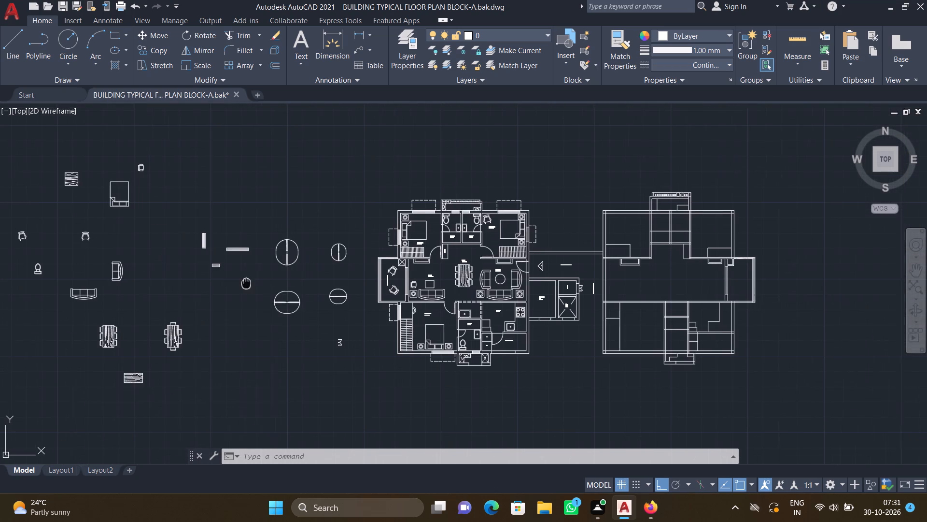
middle_click_drag(237, 277, 207, 252)
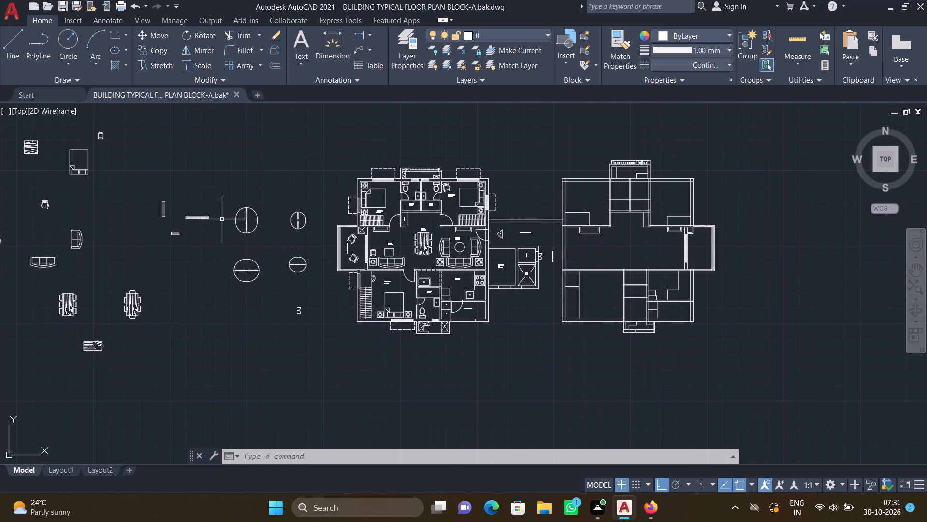
scroll(221, 219, "up", 3)
scroll(201, 230, "down", 3)
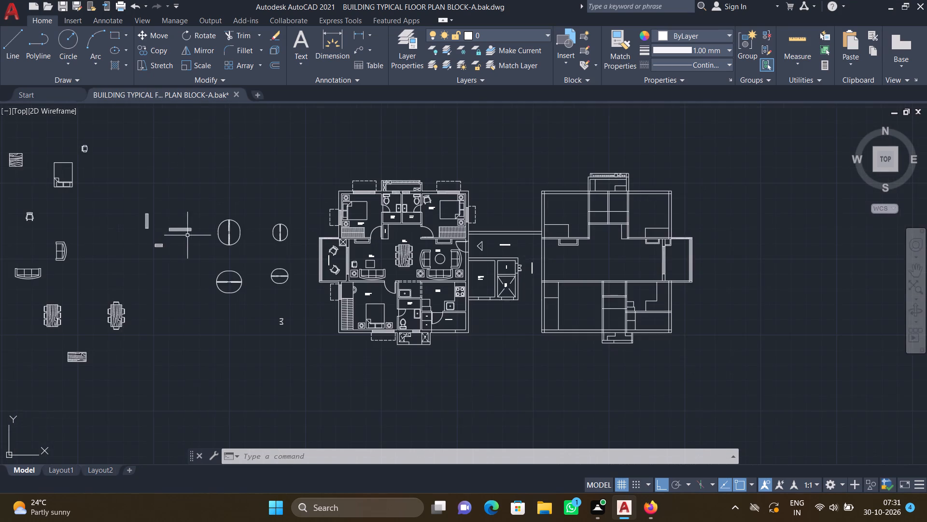
middle_click_drag(112, 218, 191, 237)
scroll(230, 248, "up", 2)
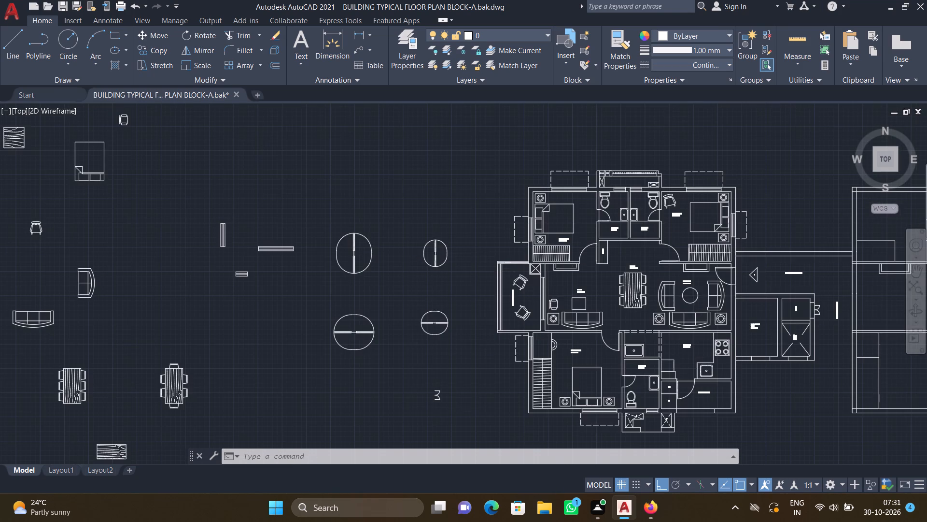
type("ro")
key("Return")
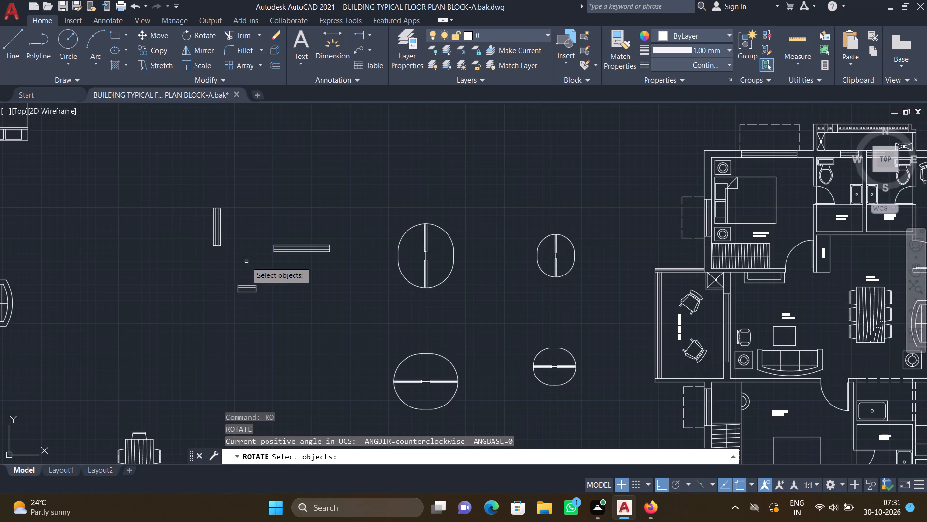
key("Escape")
Copy the long horizontal window symbol, by its northwest corner, into the north wall of the second unit's northwest room.
type("co")
key("Return")
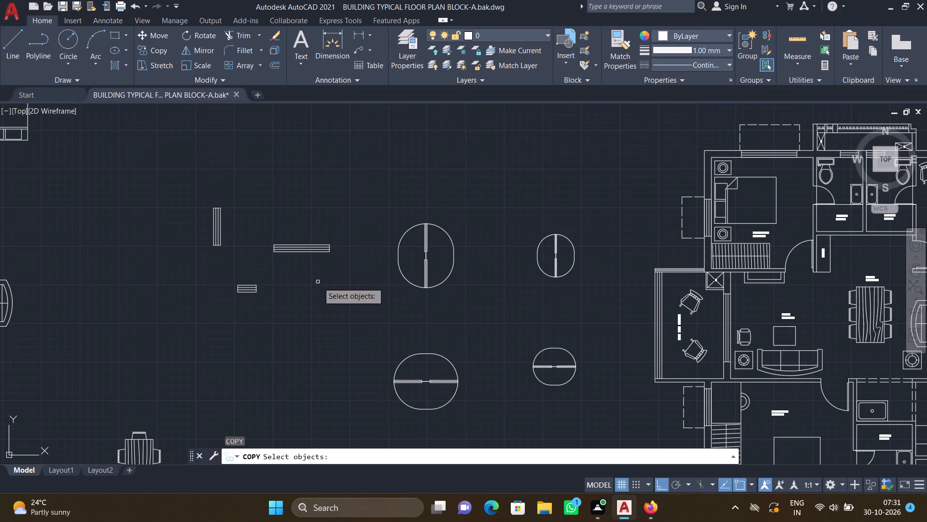
left_click_drag(340, 268, 334, 263)
scroll(250, 225, "up", 1)
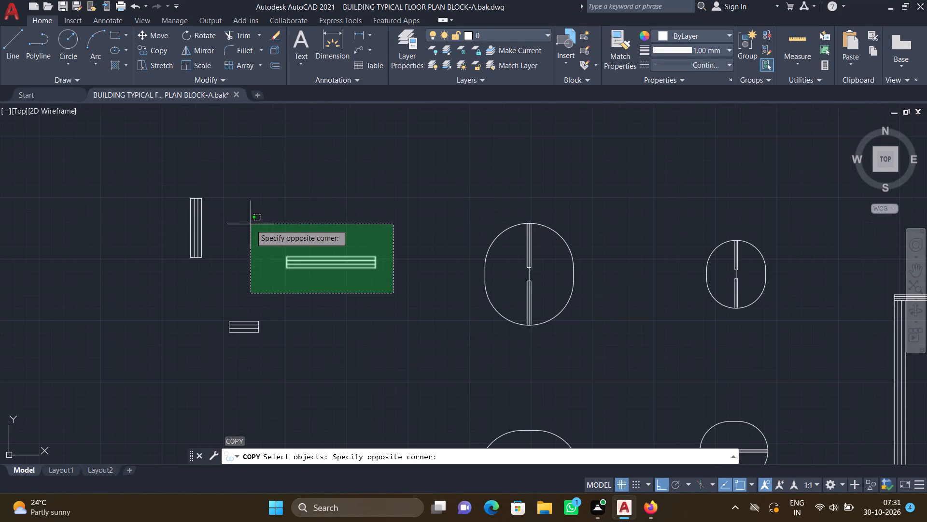
left_click(251, 224)
key("Return")
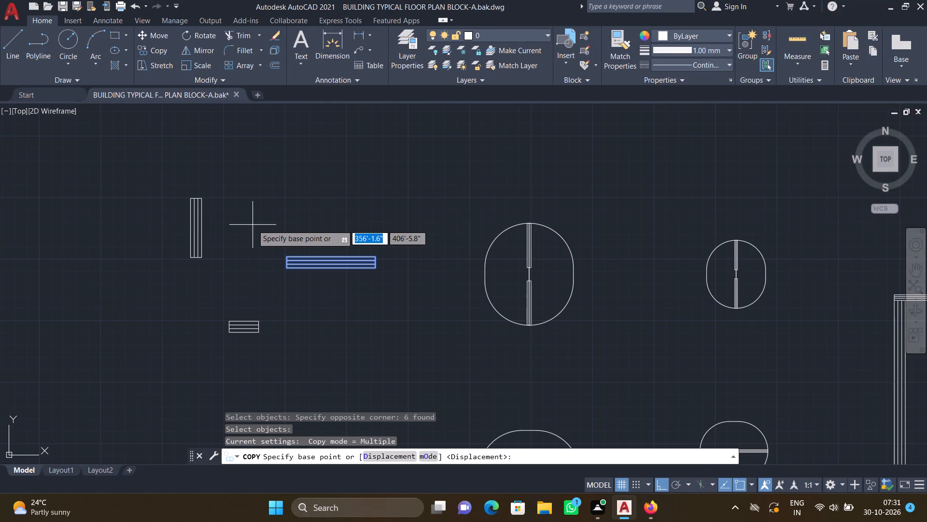
scroll(286, 254, "up", 2)
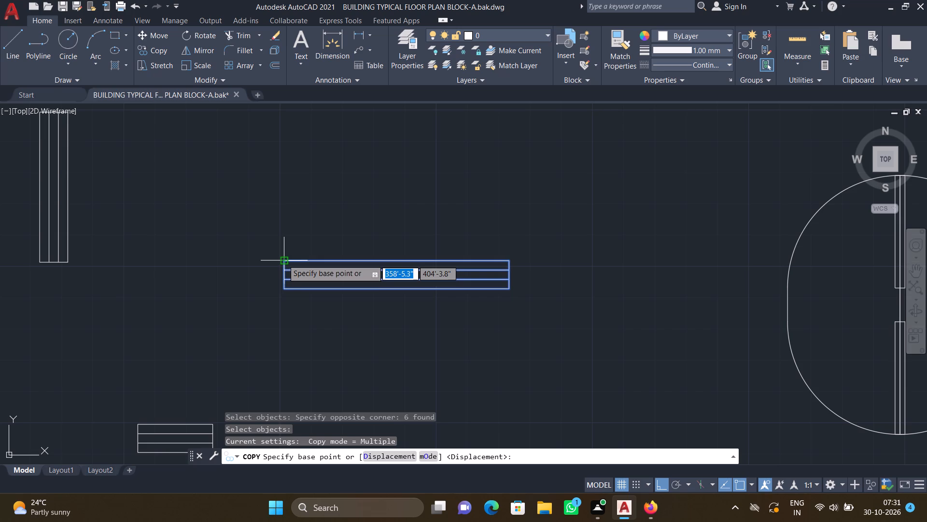
left_click(283, 260)
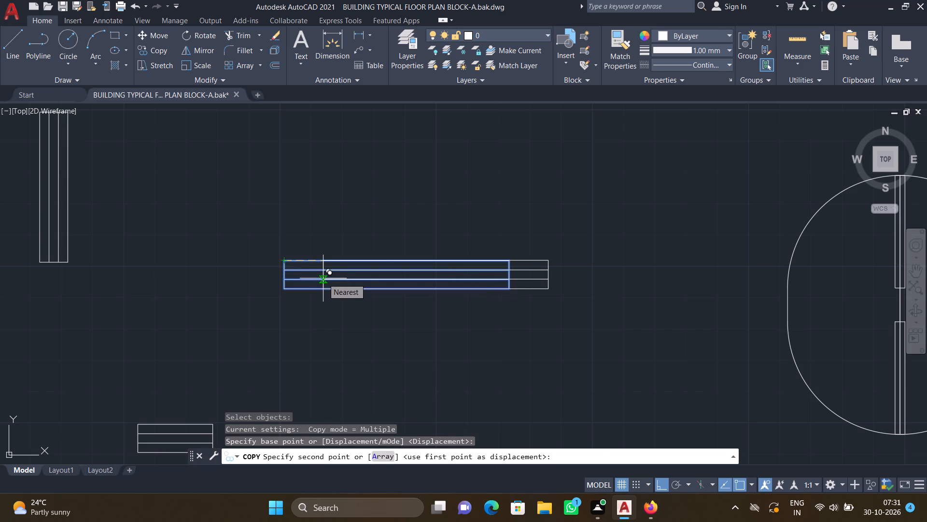
key("F8")
scroll(290, 283, "down", 3)
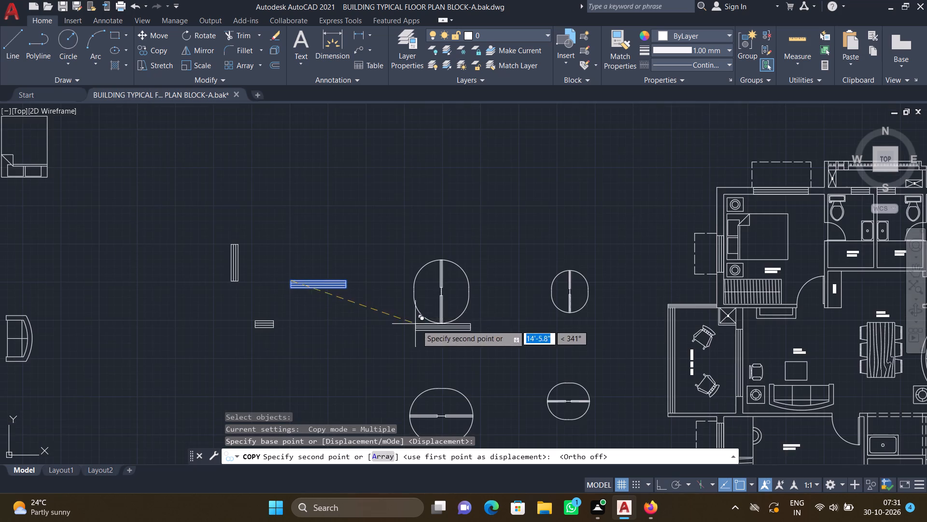
middle_click_drag(403, 324, 230, 322)
scroll(236, 330, "down", 2)
middle_click_drag(375, 361, 232, 327)
middle_click_drag(389, 292, 161, 294)
scroll(192, 257, "up", 3)
middle_click_drag(207, 261, 204, 263)
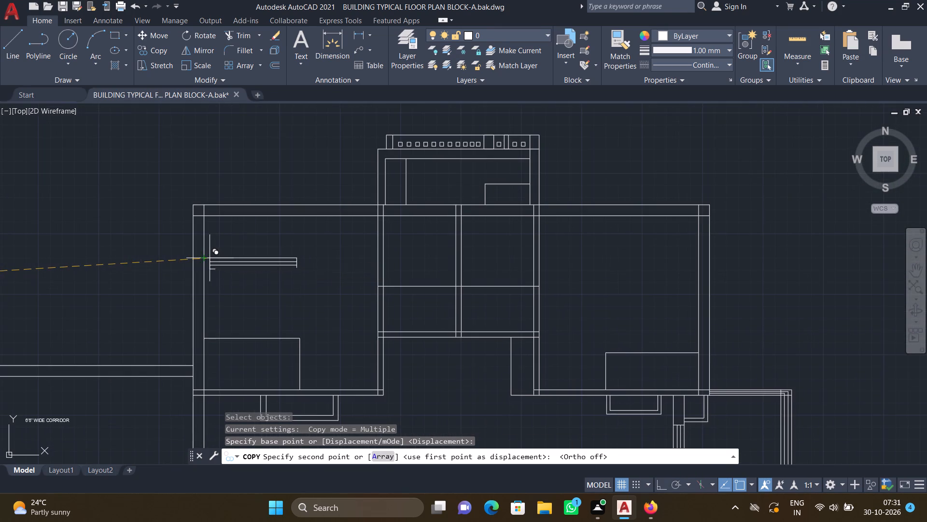
middle_click_drag(204, 263, 197, 287)
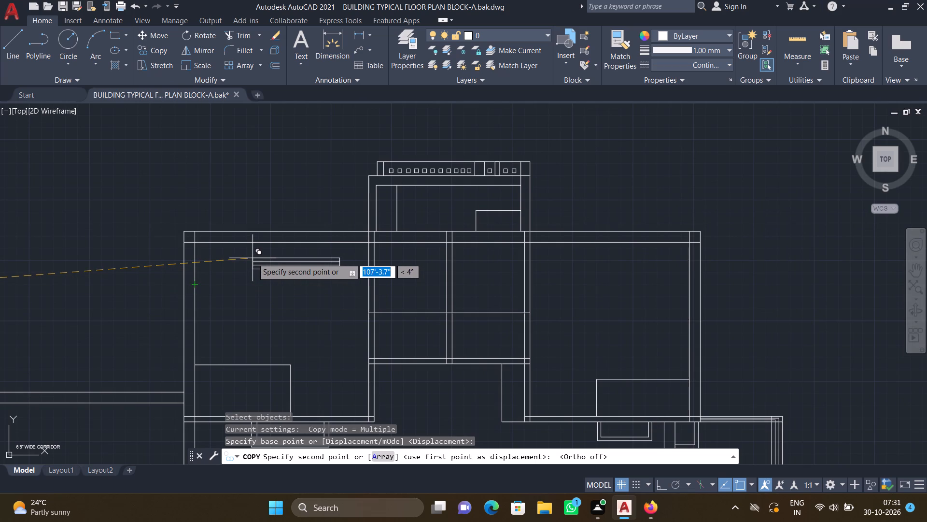
scroll(234, 249, "up", 4)
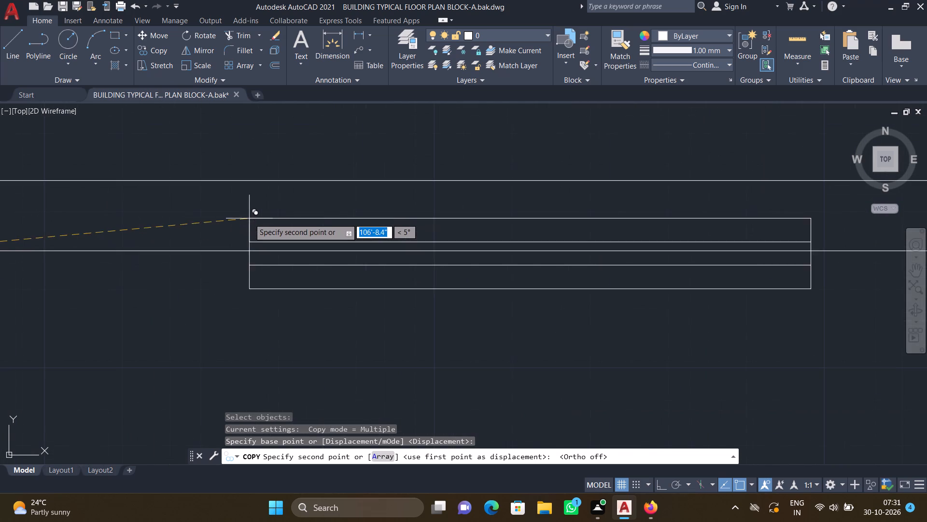
scroll(260, 197, "up", 1)
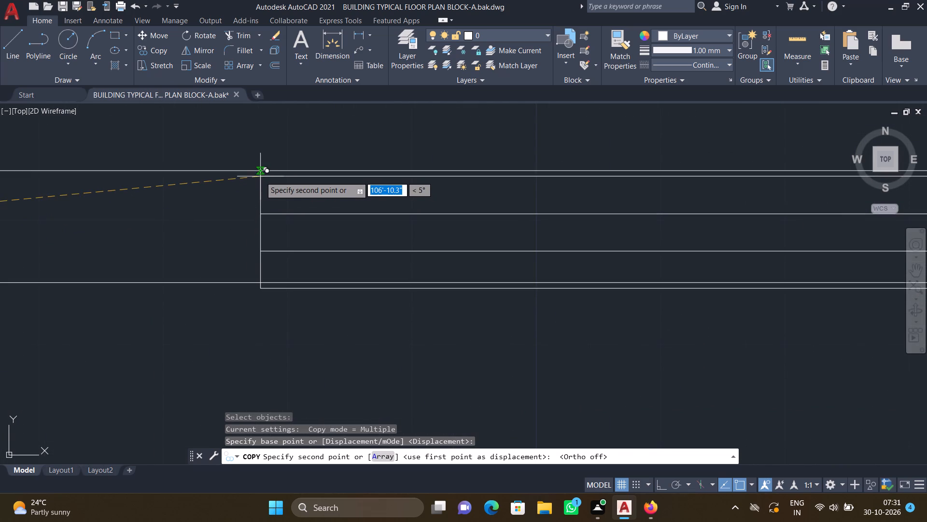
left_click(257, 171)
Place another copy of the long horizontal window in the north wall of the second unit's northeast room.
scroll(289, 226, "down", 3)
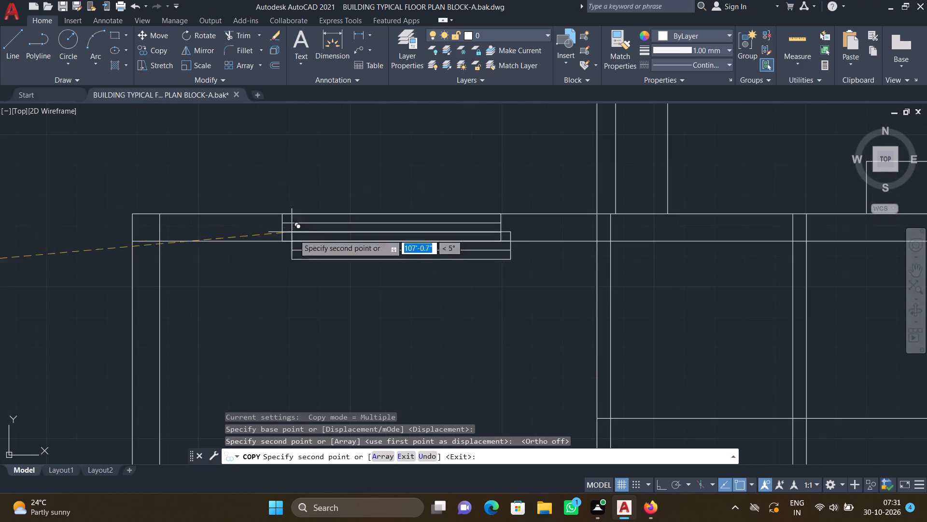
middle_click_drag(332, 267, 152, 242)
scroll(158, 252, "down", 2)
middle_click_drag(357, 270, 230, 261)
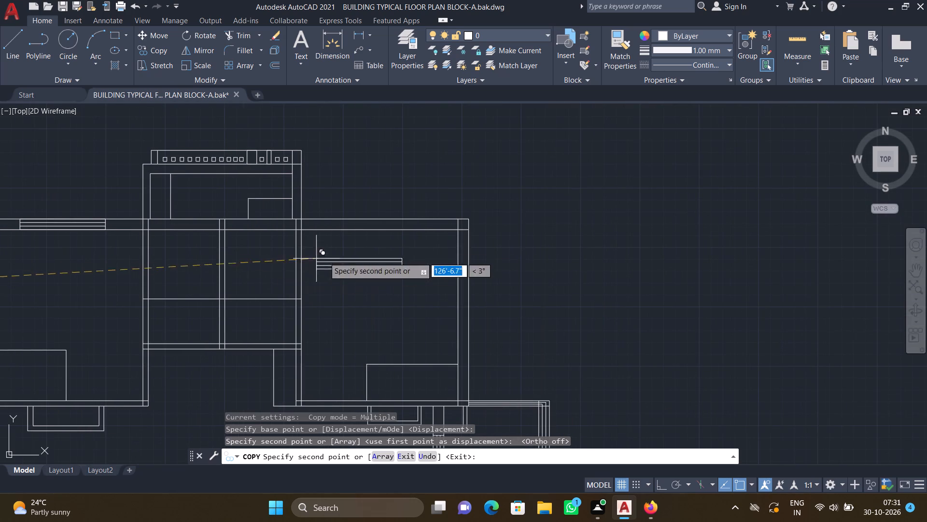
scroll(353, 222, "up", 4)
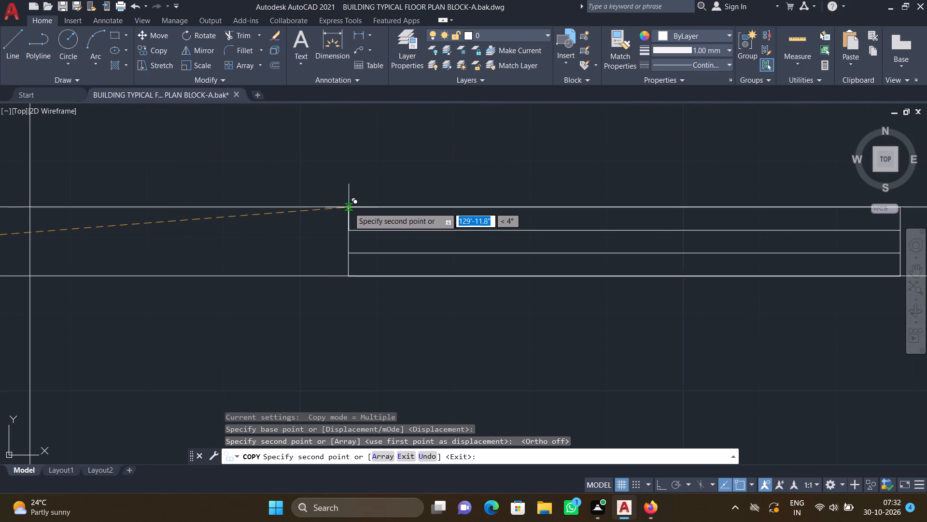
left_click(349, 207)
scroll(282, 289, "down", 4)
middle_click_drag(204, 348, 253, 259)
scroll(250, 301, "down", 2)
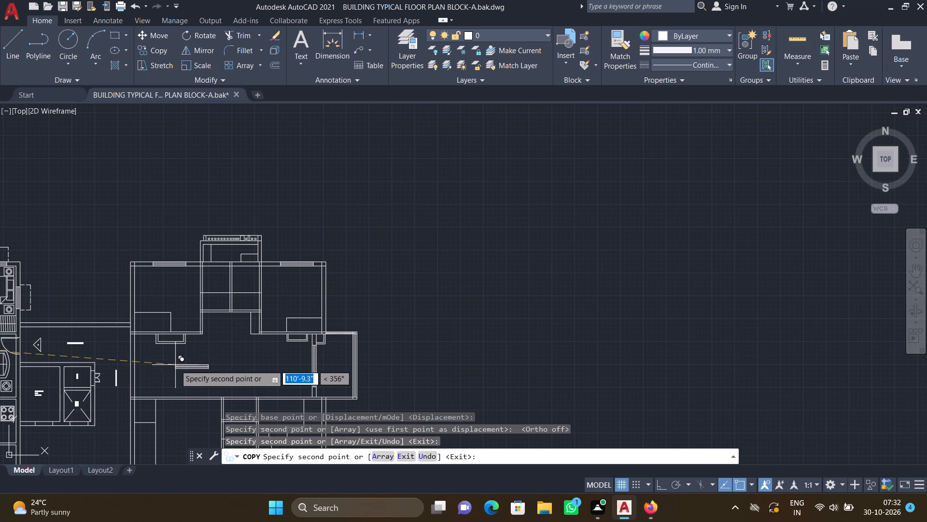
key("Return")
Copy the short horizontal window symbol into the north wall of the second unit's west middle room, near the central partition.
scroll(143, 354, "down", 3)
middle_click_drag(57, 374, 62, 372)
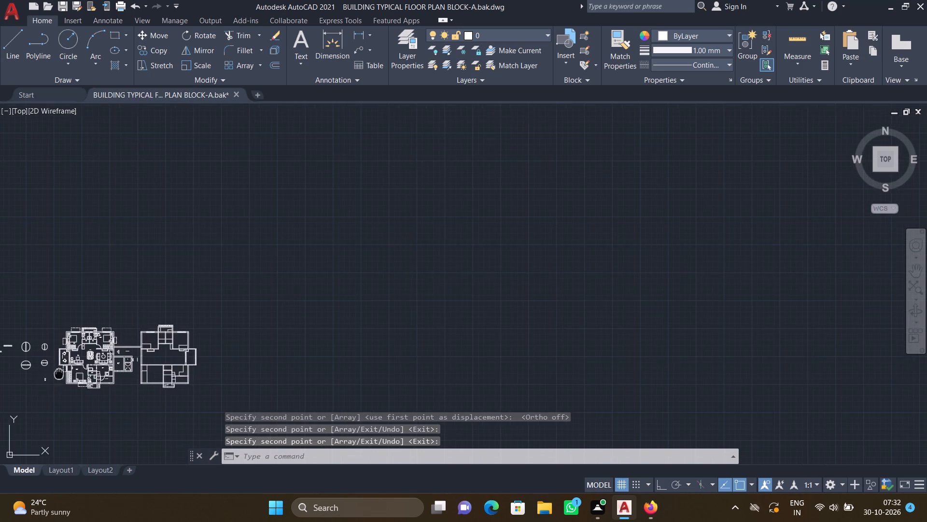
middle_click_drag(62, 372, 215, 345)
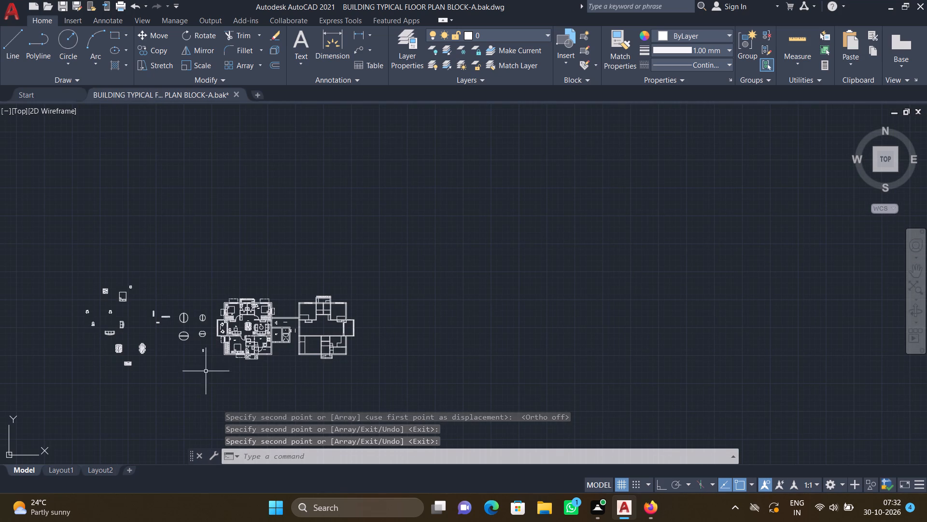
scroll(159, 329, "up", 2)
middle_click_drag(149, 304, 196, 316)
scroll(200, 316, "up", 2)
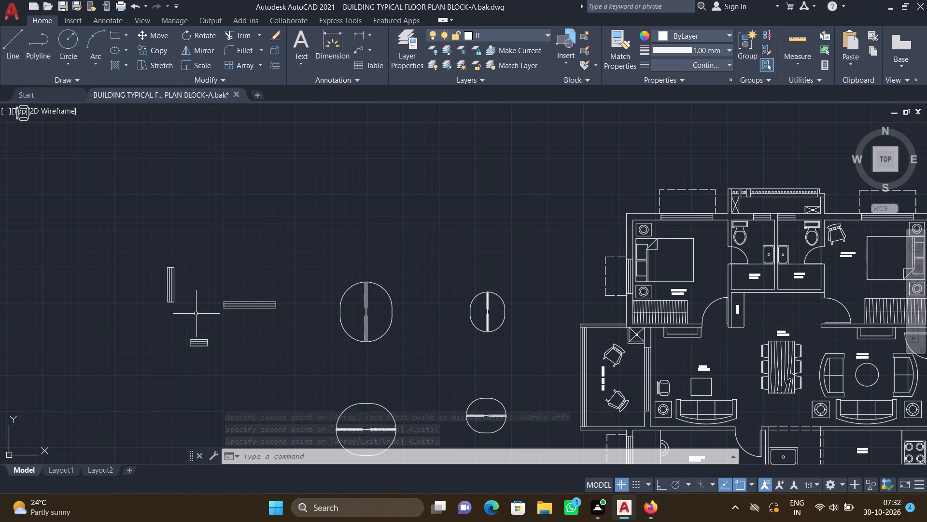
type("co")
key("Return")
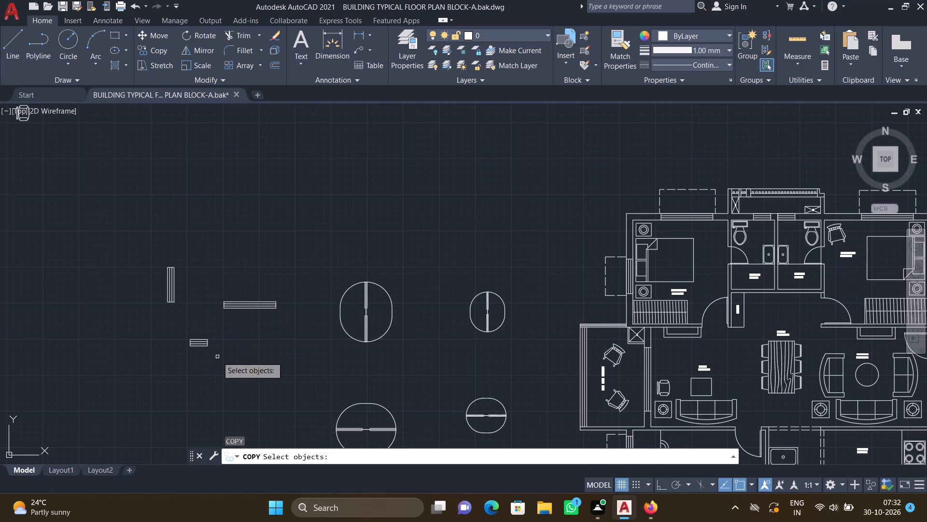
scroll(219, 360, "up", 2)
left_click_drag(211, 352, 198, 348)
left_click(117, 284)
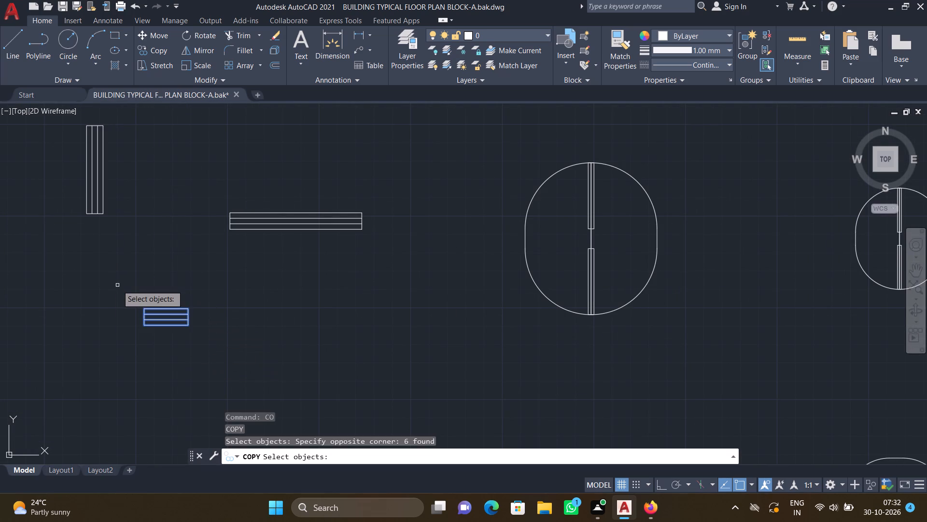
key("Return")
scroll(147, 316, "up", 2)
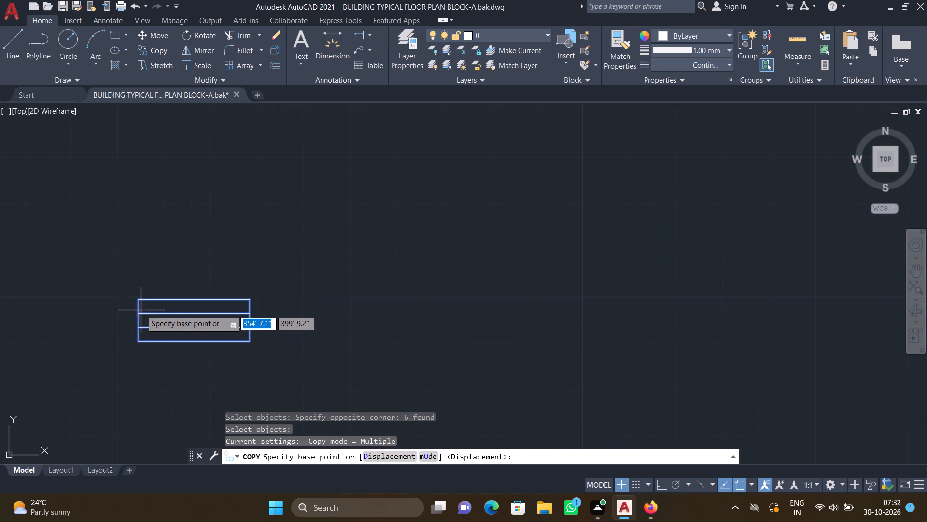
left_click(136, 299)
scroll(299, 292, "down", 3)
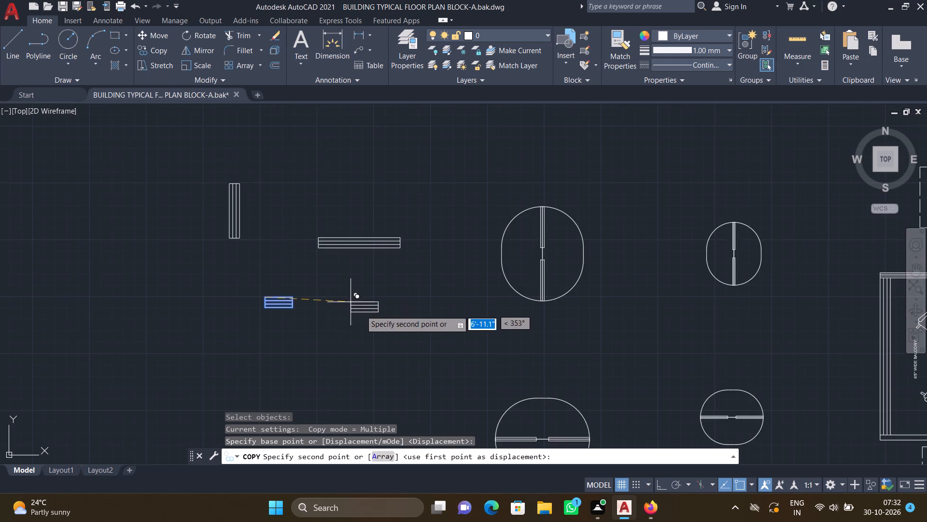
scroll(368, 317, "down", 5)
middle_click_drag(436, 346, 225, 328)
scroll(299, 277, "up", 4)
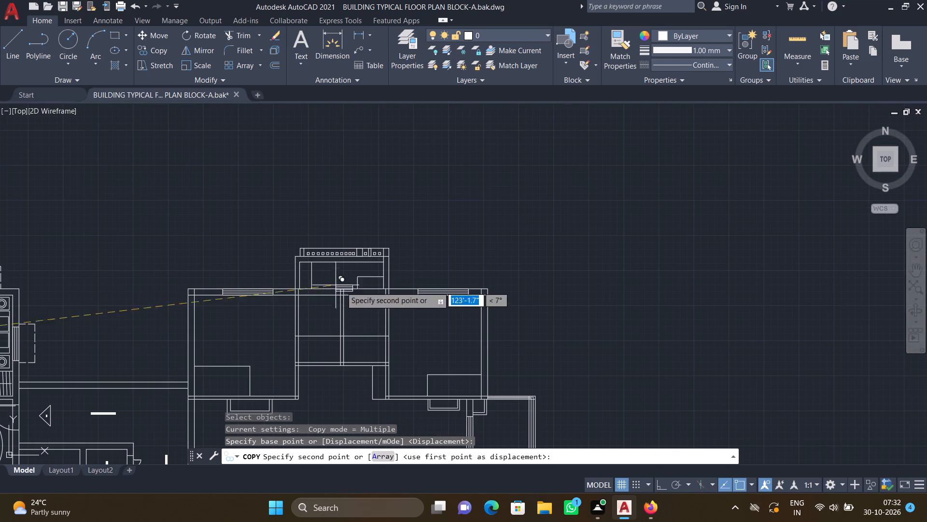
scroll(315, 295, "up", 1)
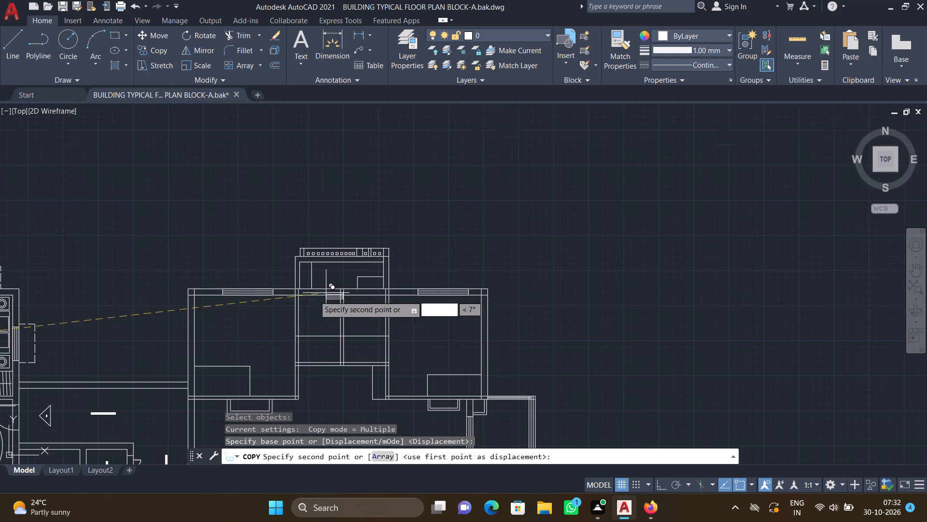
scroll(312, 296, "up", 3)
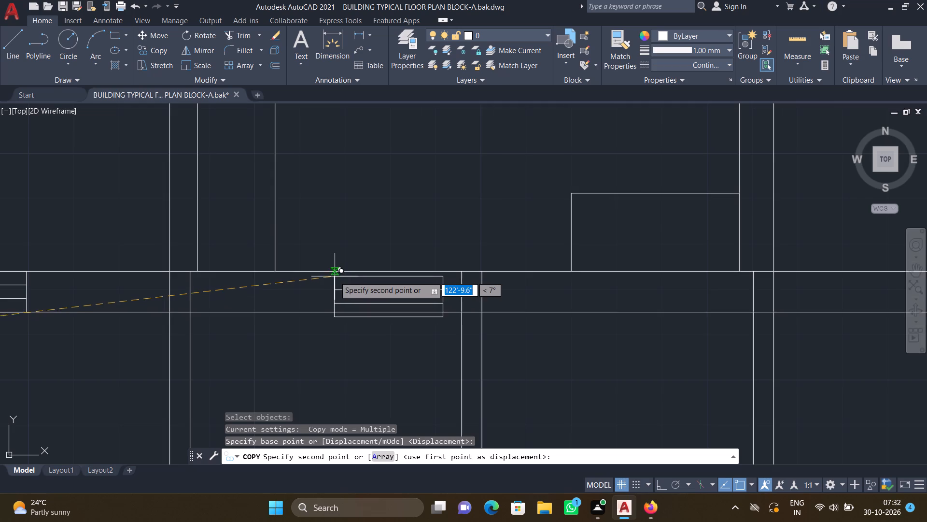
scroll(335, 276, "up", 1)
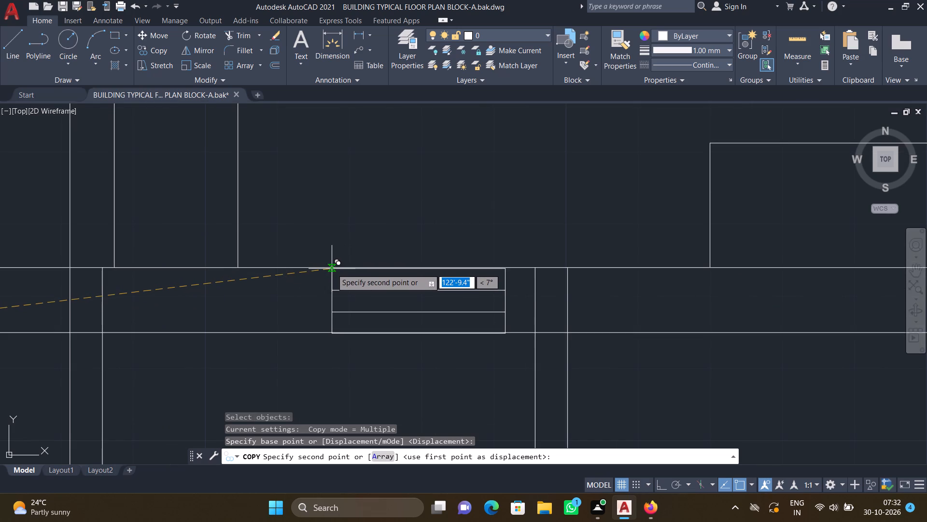
left_click(332, 269)
Place another short window copy in the east middle room's north wall, starting at the central partition's east face.
scroll(424, 308, "down", 2)
middle_click_drag(527, 334, 396, 337)
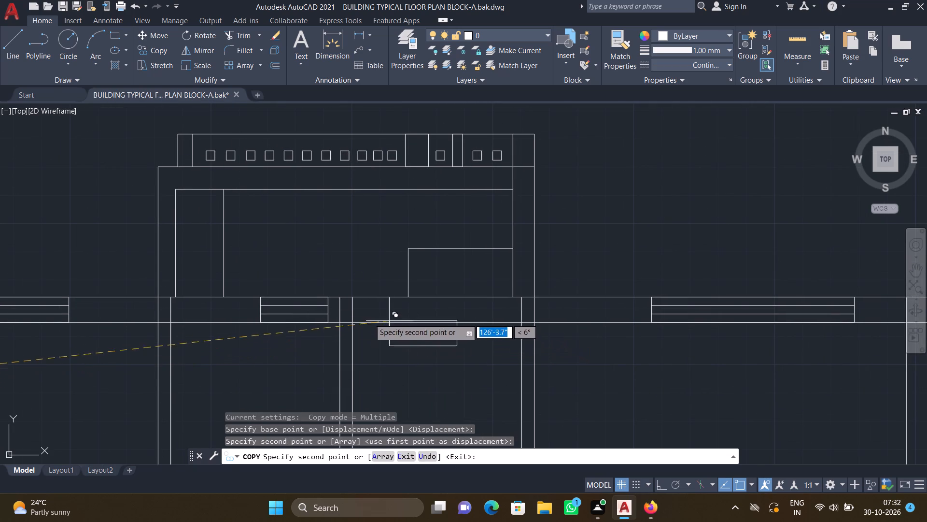
scroll(331, 316, "up", 3)
scroll(412, 273, "up", 2)
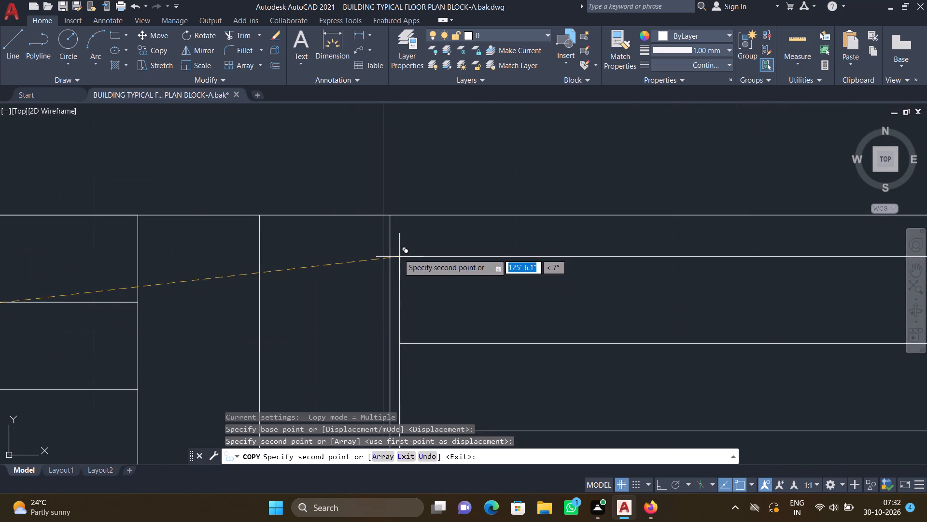
left_click(389, 217)
key("Return")
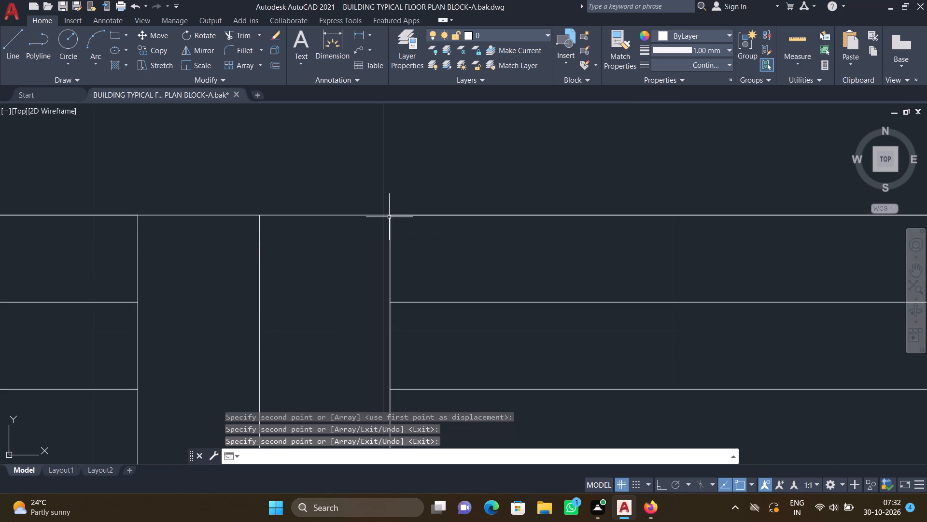
Rotate the vertical medium-length window symbol beside the plans 90° clockwise about its northwest corner so it lies horizontally.
scroll(389, 218, "down", 4)
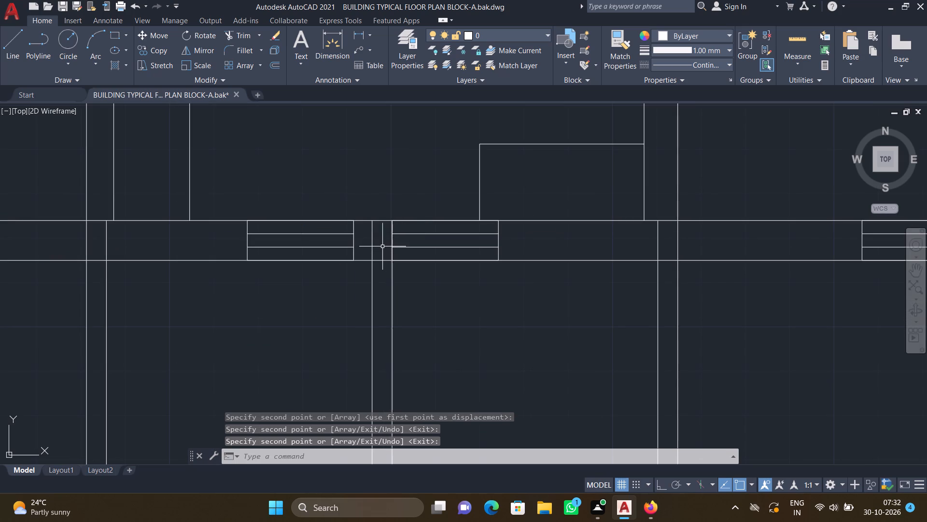
scroll(311, 273, "down", 3)
middle_click_drag(220, 346, 250, 285)
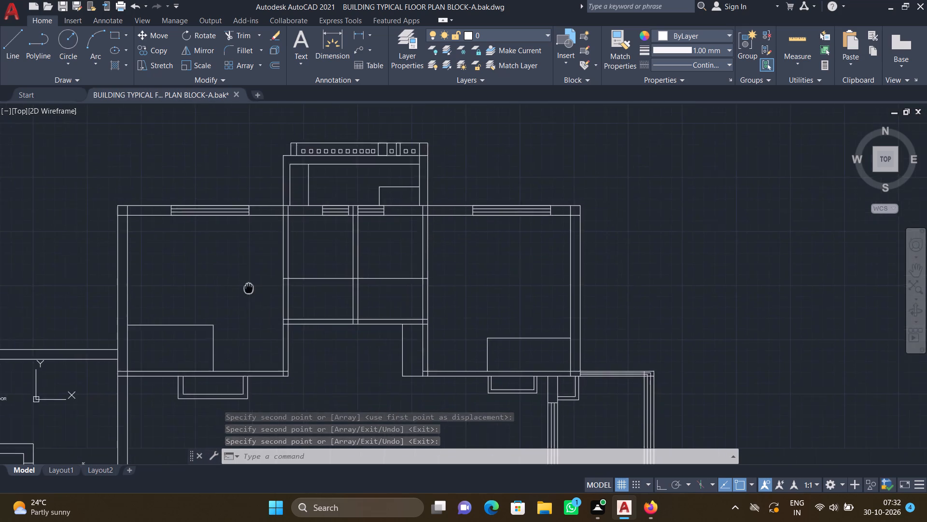
scroll(255, 290, "down", 2)
middle_click_drag(126, 301, 228, 301)
scroll(229, 301, "down", 3)
middle_click_drag(125, 316, 326, 304)
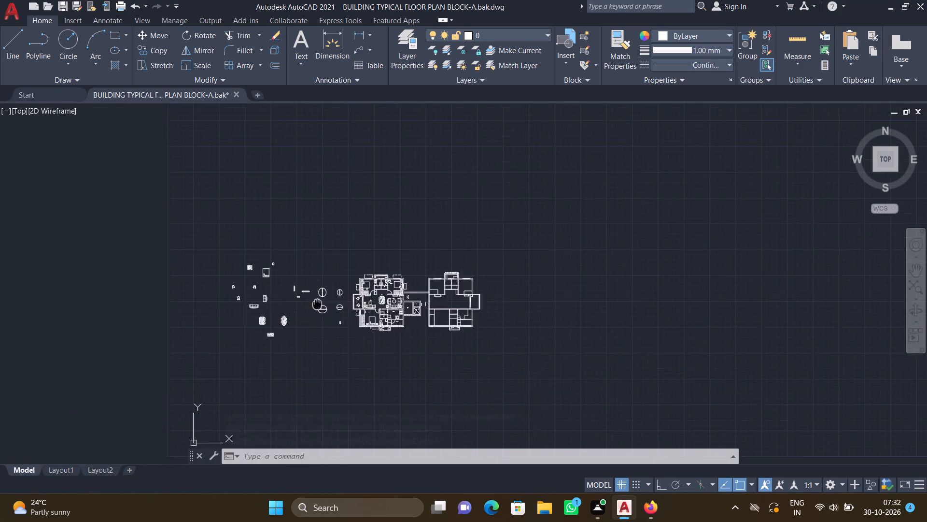
scroll(314, 290, "up", 4)
type("ro")
key("Return")
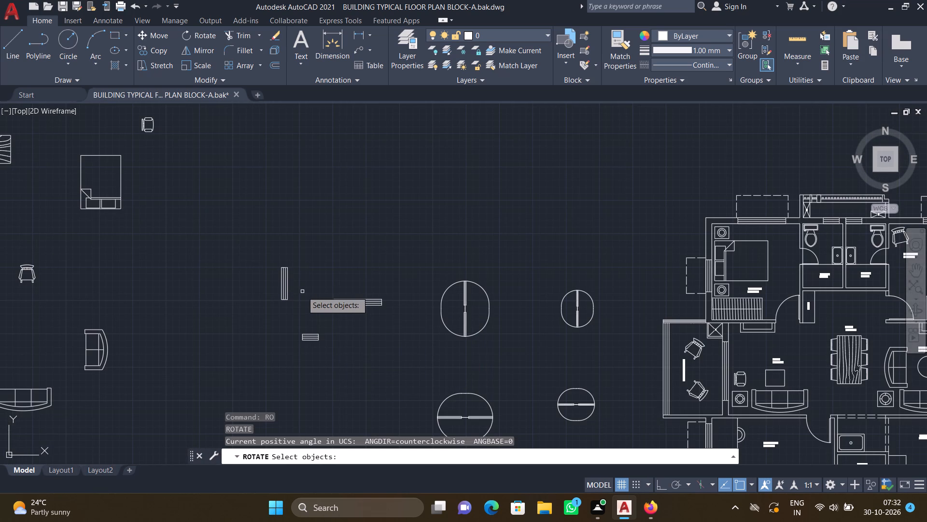
scroll(296, 307, "up", 2)
left_click_drag(295, 307, 290, 307)
left_click(225, 179)
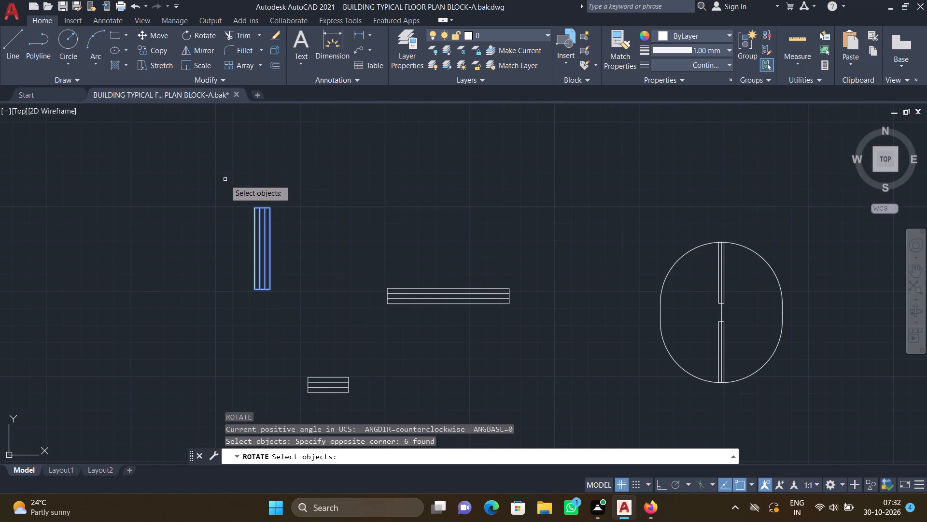
key("Return")
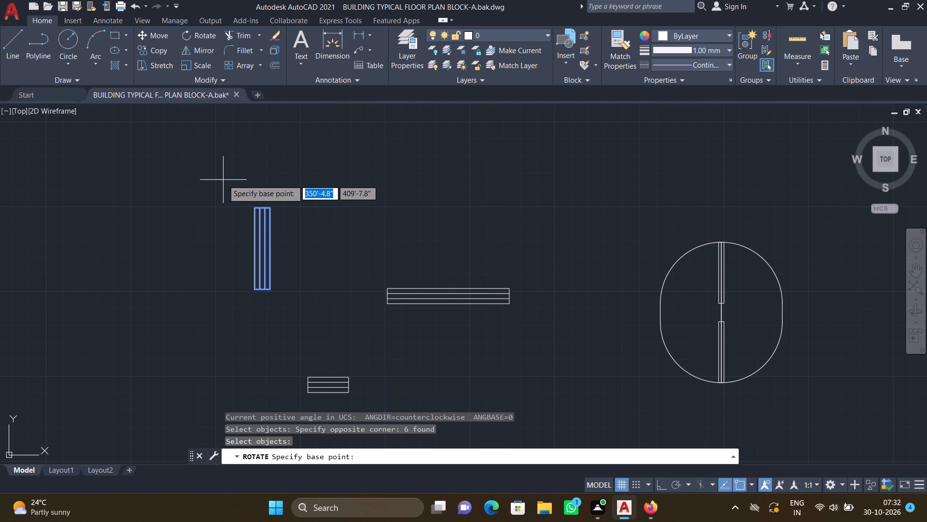
key("F8")
scroll(257, 214, "up", 2)
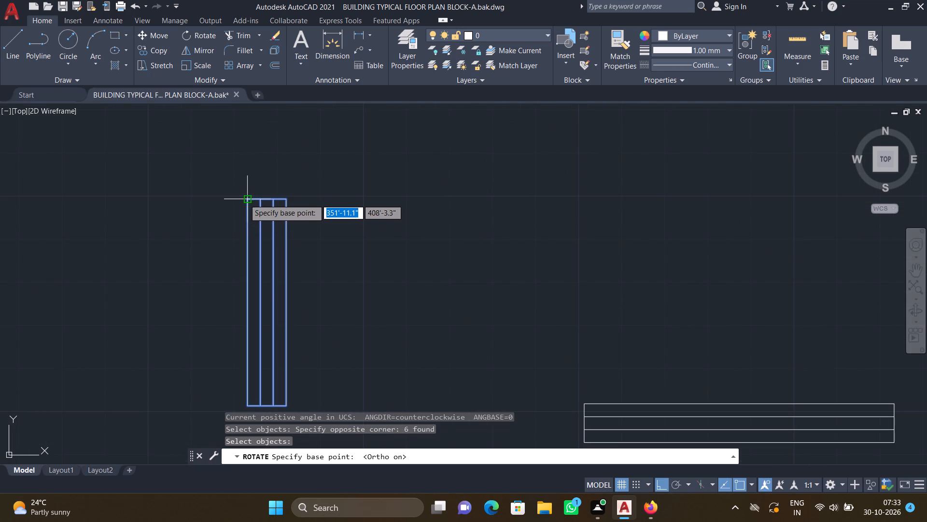
left_click(246, 199)
left_click(221, 296)
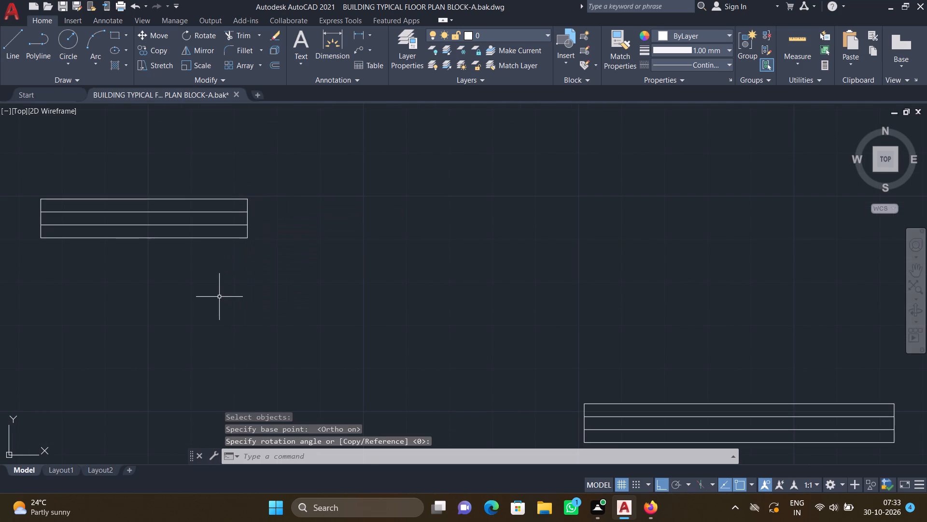
Copy the rotated medium window symbol, by its northwest corner, into the south wall of the second unit's southwest room, just east of the wardrobe.
type("co")
key("Return")
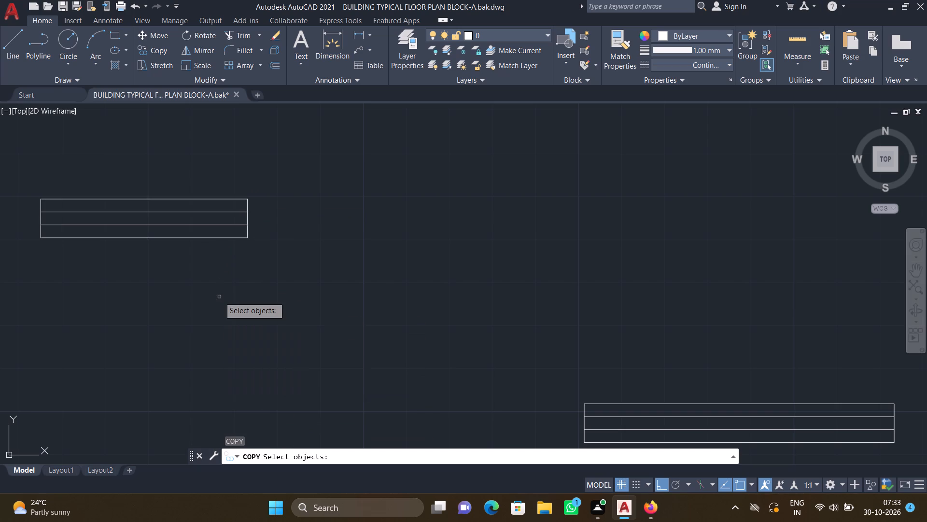
scroll(188, 288, "down", 2)
middle_click_drag(213, 296, 318, 306)
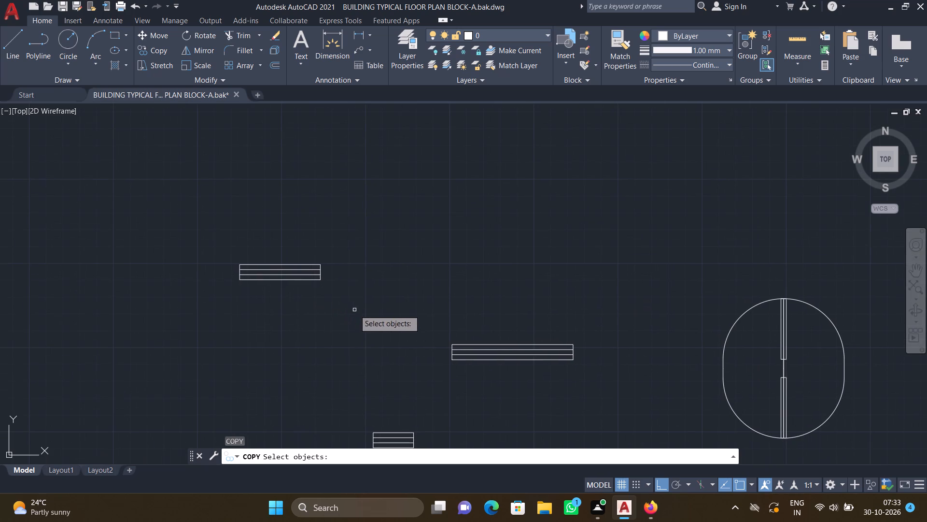
left_click(339, 311)
left_click(219, 232)
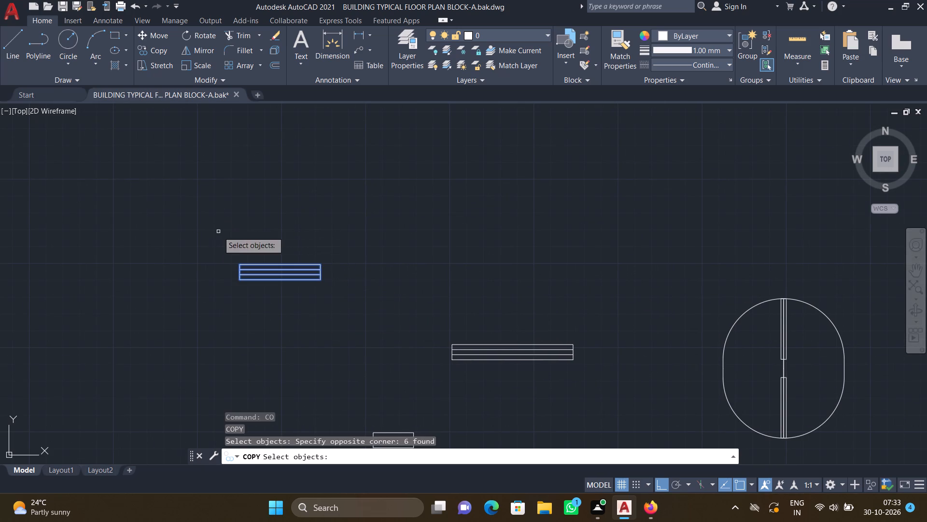
key("Return")
scroll(242, 254, "up", 3)
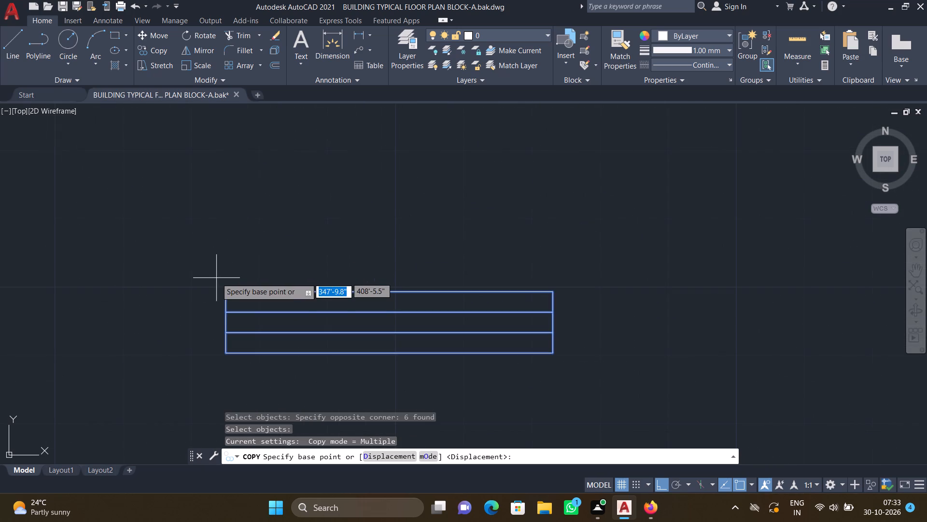
left_click(228, 293)
scroll(395, 335, "down", 4)
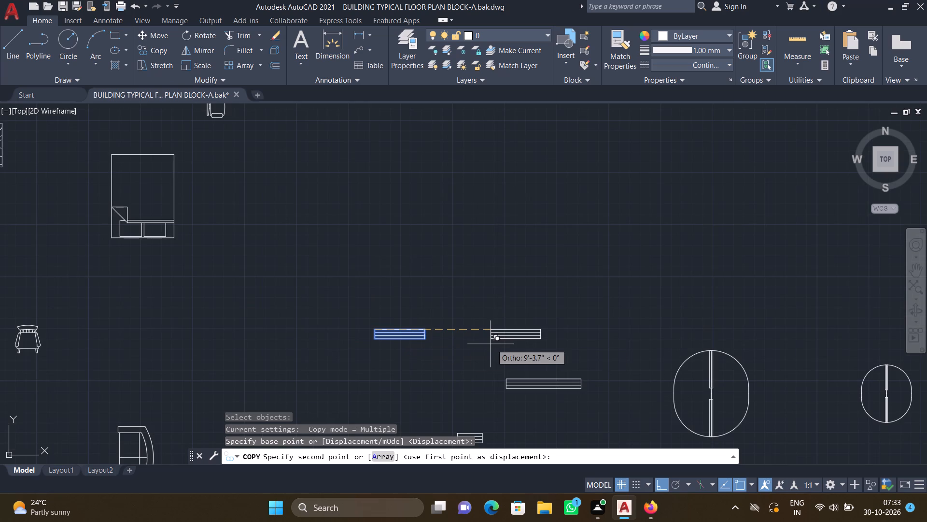
key("F8")
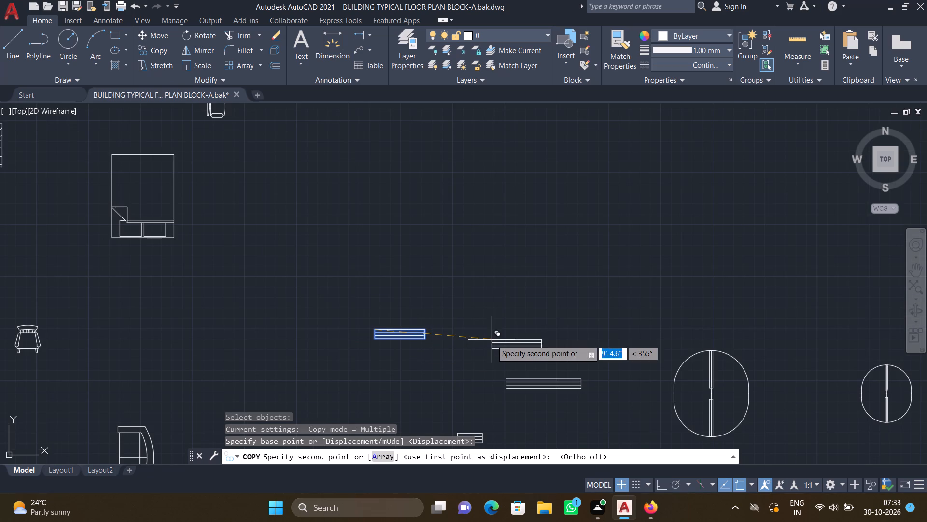
scroll(441, 325, "down", 4)
middle_click_drag(518, 390, 272, 366)
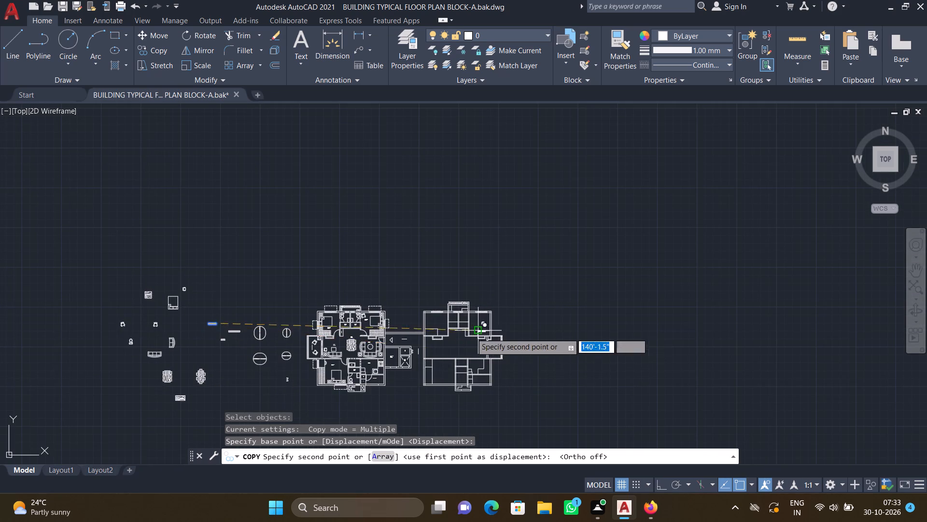
scroll(458, 348, "up", 2)
middle_click_drag(398, 412, 366, 329)
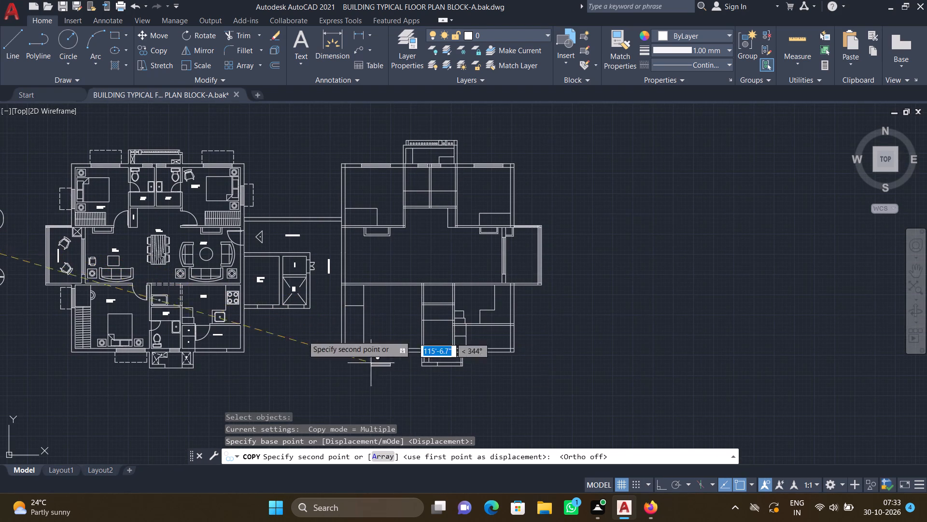
middle_click_drag(272, 354, 252, 274)
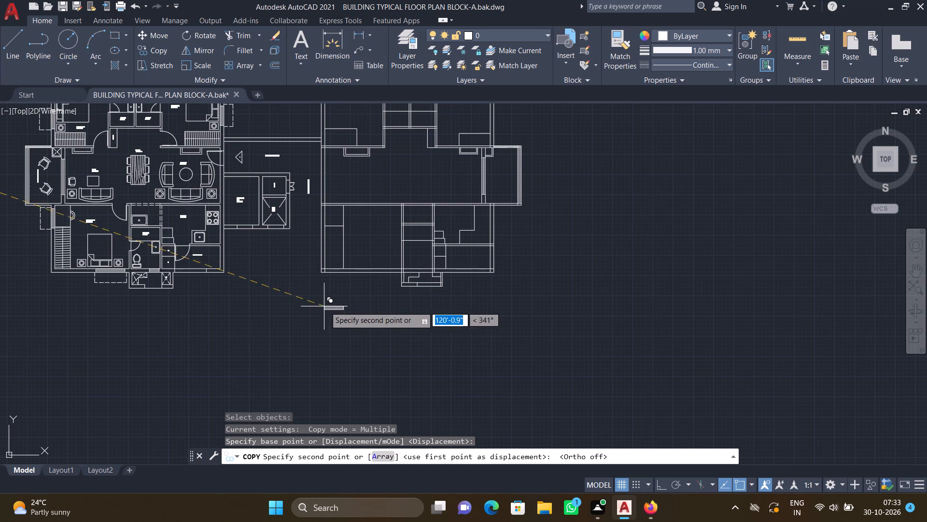
scroll(361, 301, "up", 2)
scroll(323, 229, "up", 3)
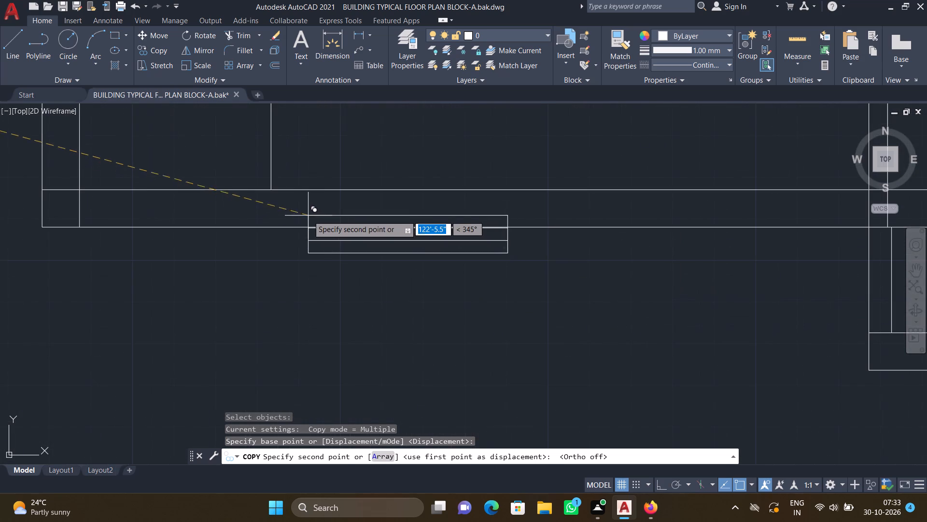
scroll(304, 196, "up", 2)
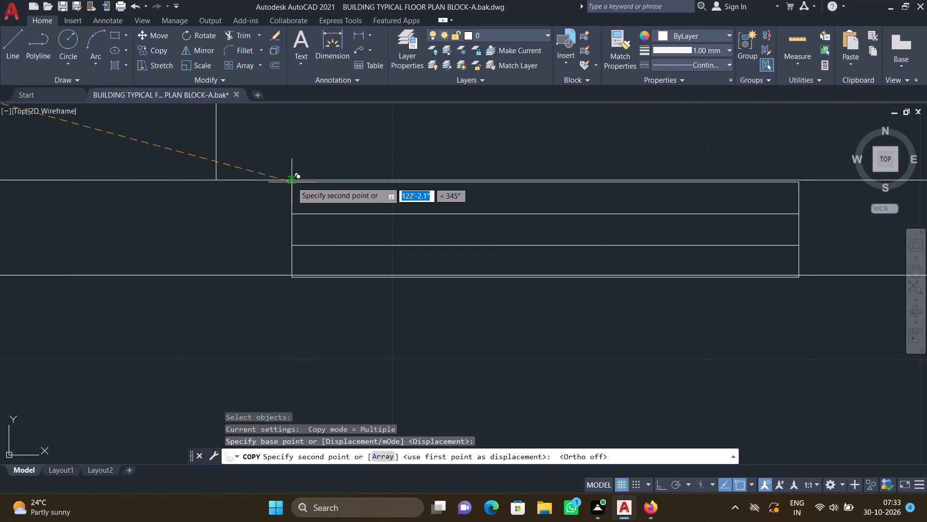
left_click(291, 181)
Place another medium window copy in the same south wall, near the southwest room's east partition, and finish copying.
scroll(381, 264, "down", 3)
middle_click_drag(414, 304, 231, 289)
scroll(375, 249, "up", 1)
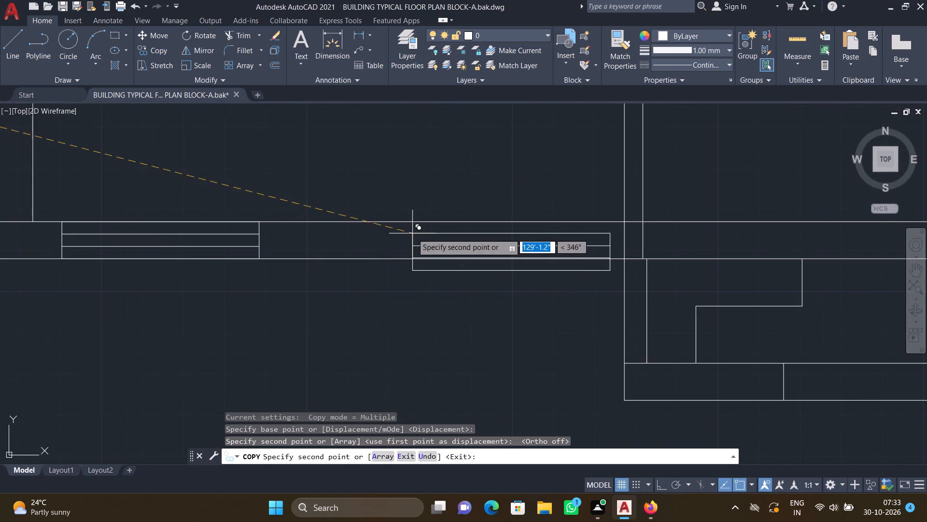
scroll(412, 233, "up", 4)
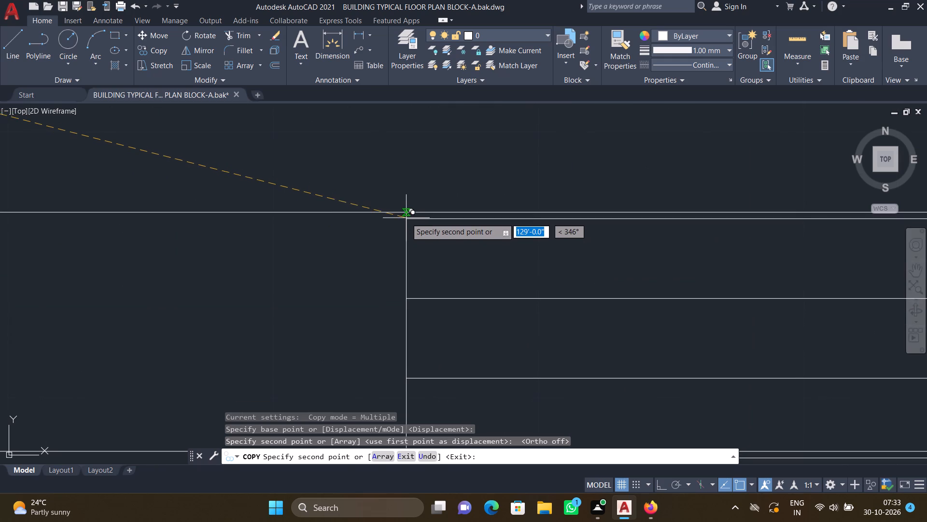
left_click(402, 213)
scroll(403, 290, "down", 5)
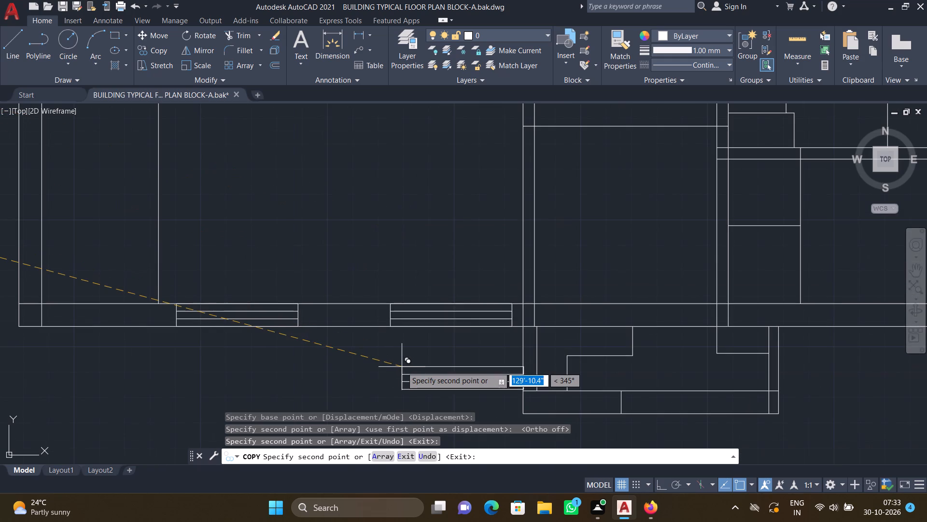
scroll(402, 368, "down", 2)
middle_click_drag(411, 403, 315, 385)
key("Return")
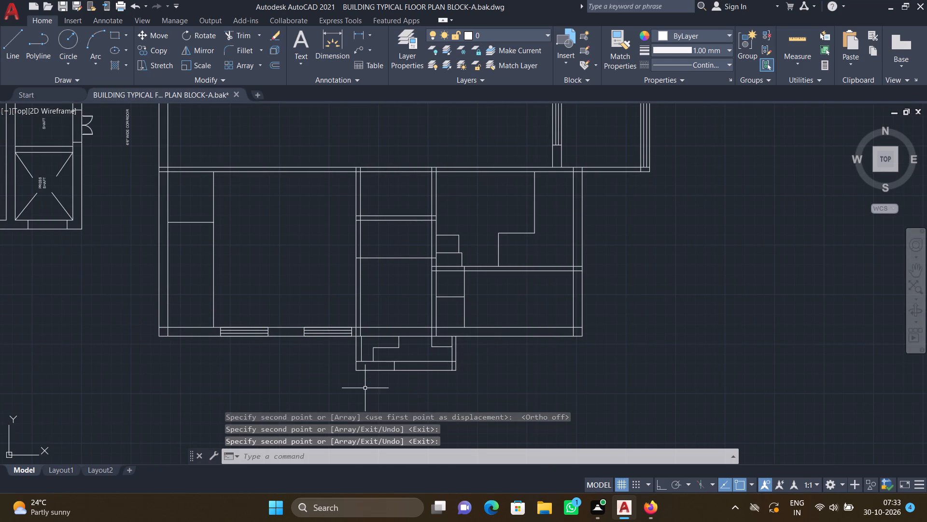
Copy the short horizontal window symbol, by its northwest corner, into the south wall of the second unit's south middle room, near its east partition.
scroll(362, 387, "down", 5)
middle_click_drag(245, 381, 319, 359)
scroll(291, 337, "up", 2)
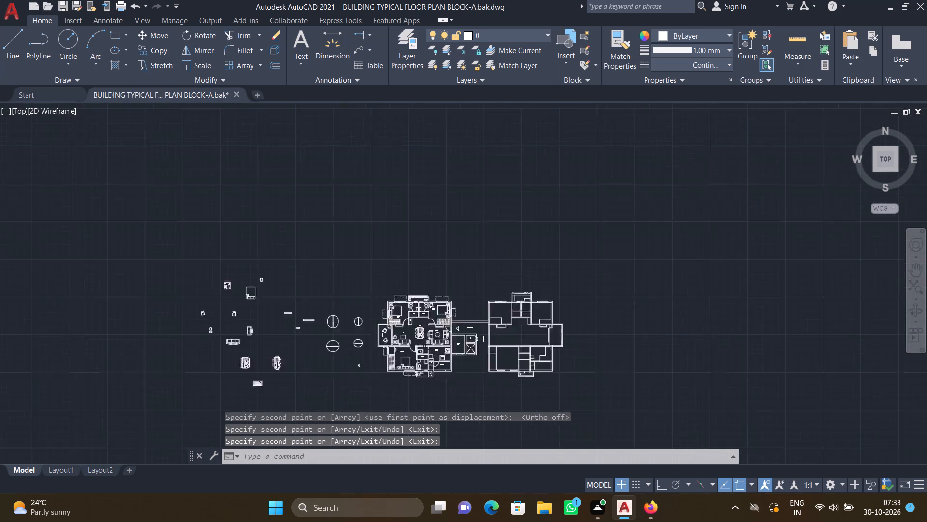
scroll(291, 337, "up", 4)
key("c")
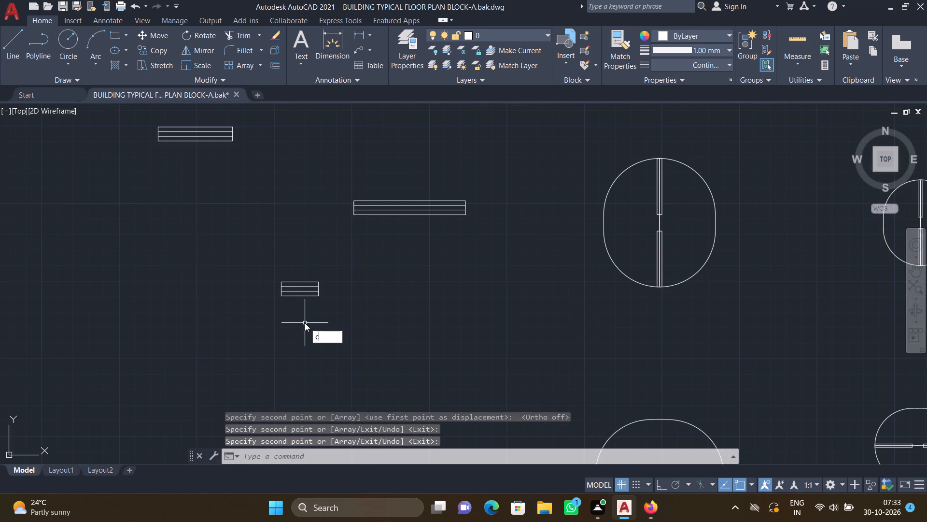
key("o")
key("Return")
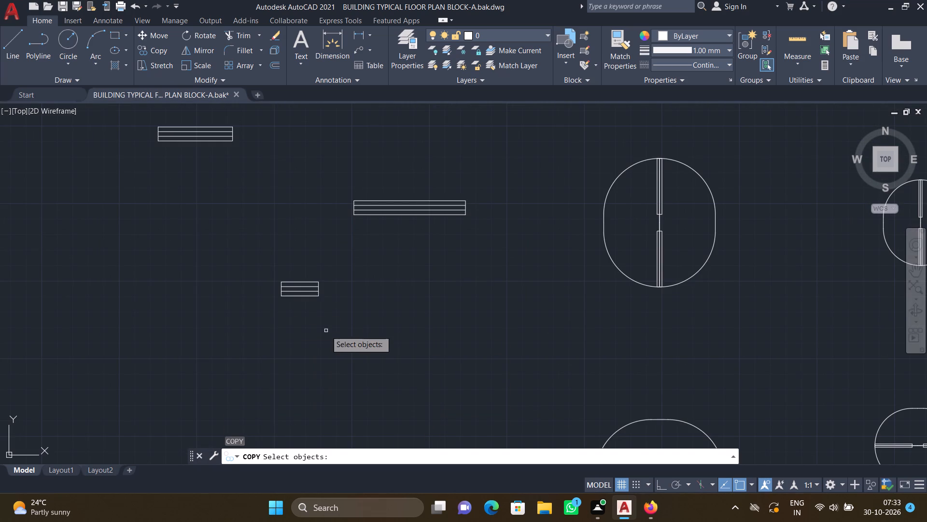
left_click(338, 320)
left_click(245, 254)
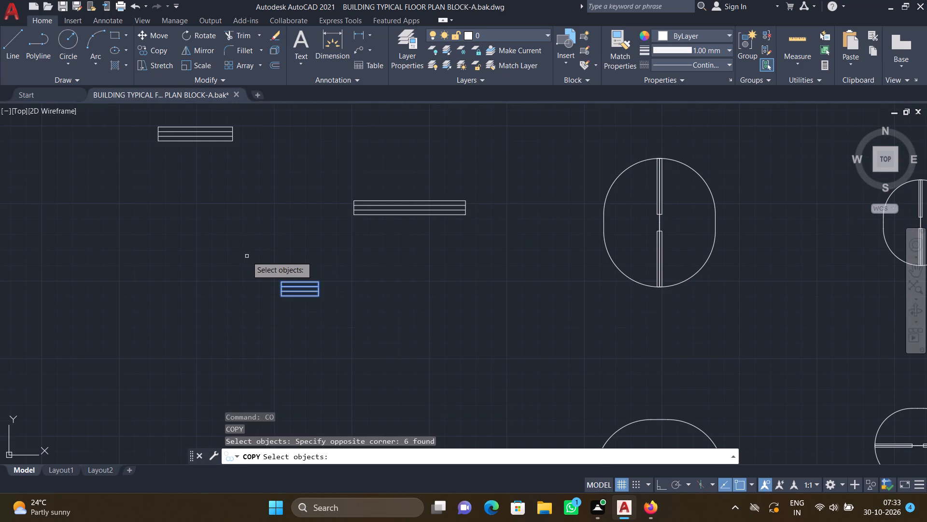
key("Return")
scroll(286, 290, "up", 3)
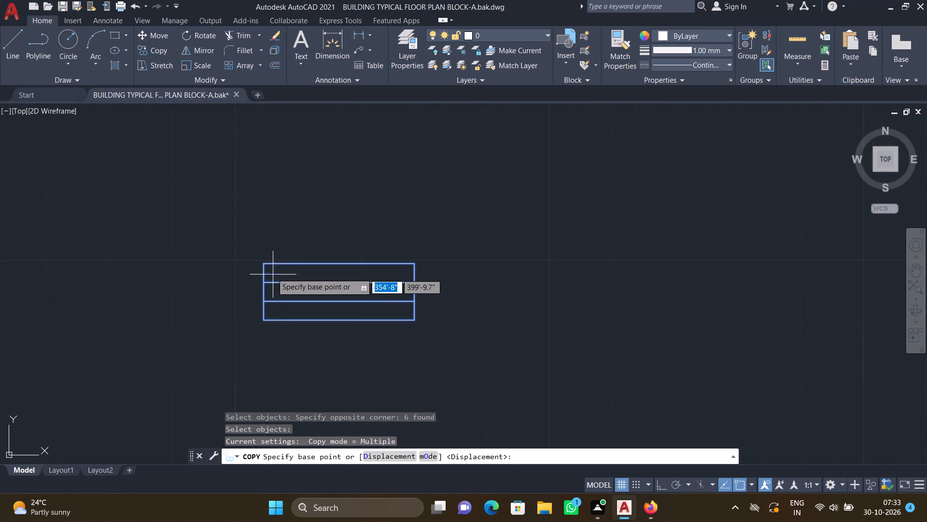
left_click_drag(263, 264, 268, 271)
scroll(355, 320, "down", 4)
middle_click_drag(434, 347, 396, 331)
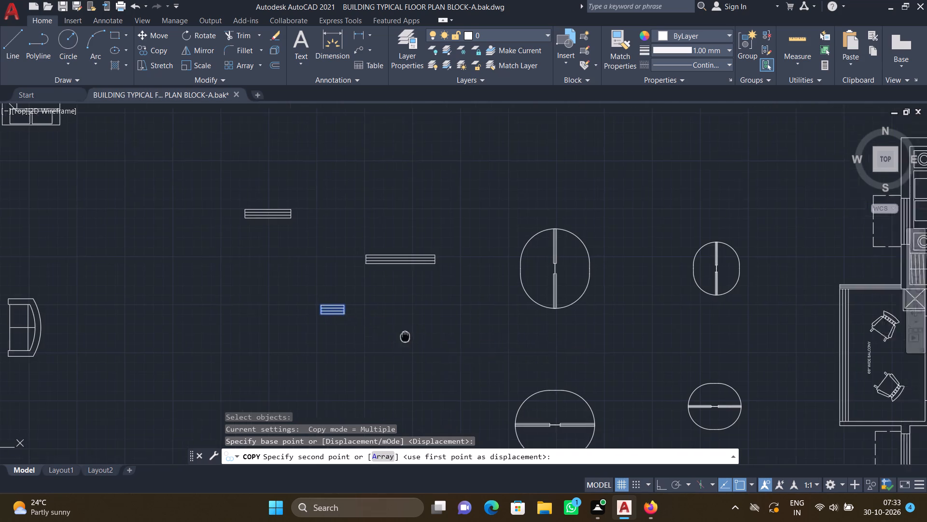
middle_click_drag(396, 331, 170, 281)
scroll(162, 286, "down", 3)
middle_click_drag(289, 385, 153, 302)
scroll(337, 263, "up", 2)
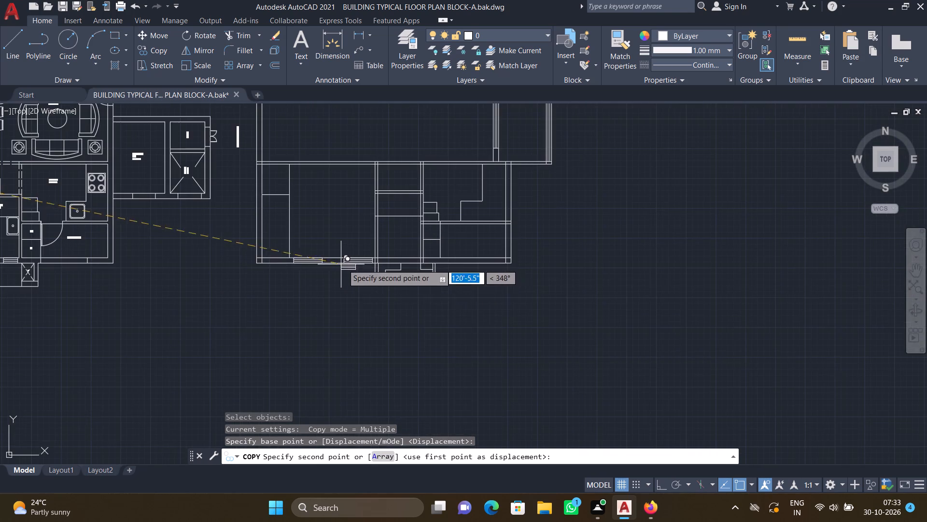
middle_click_drag(357, 279, 132, 241)
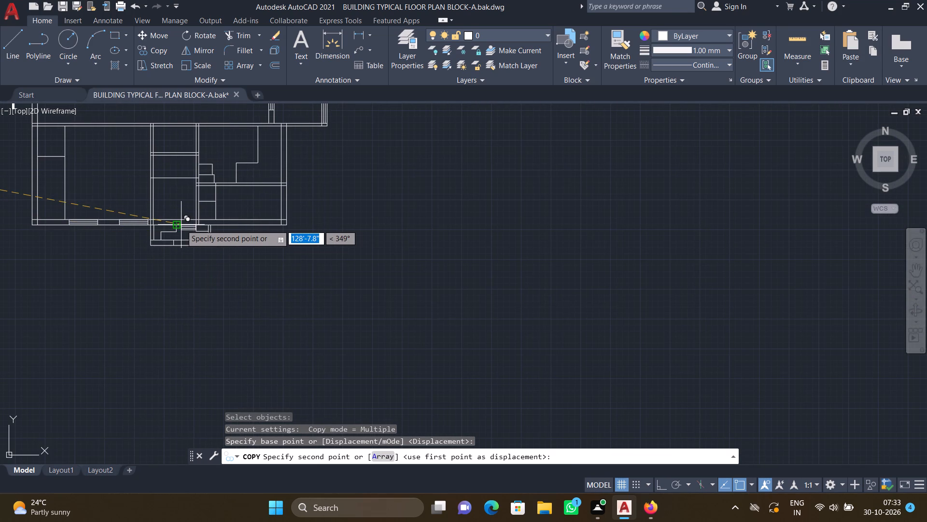
scroll(178, 226, "up", 5)
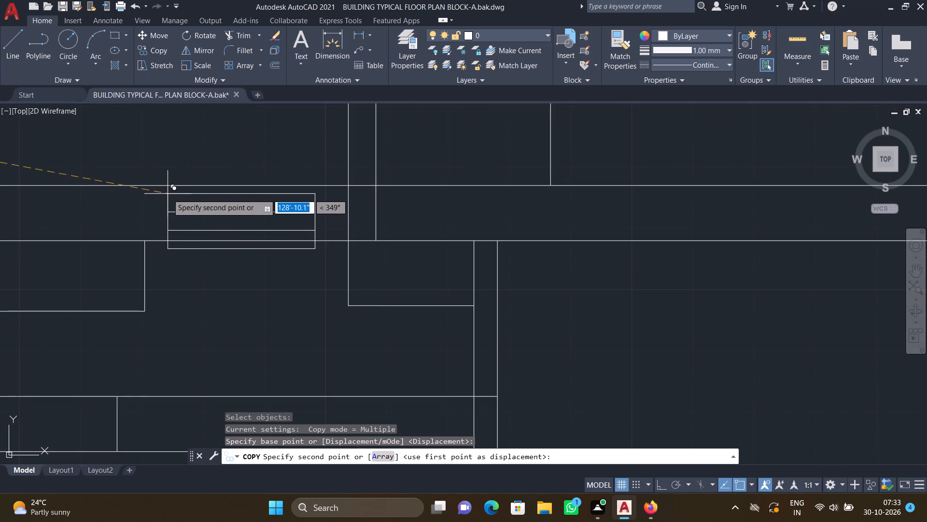
scroll(172, 188, "up", 2)
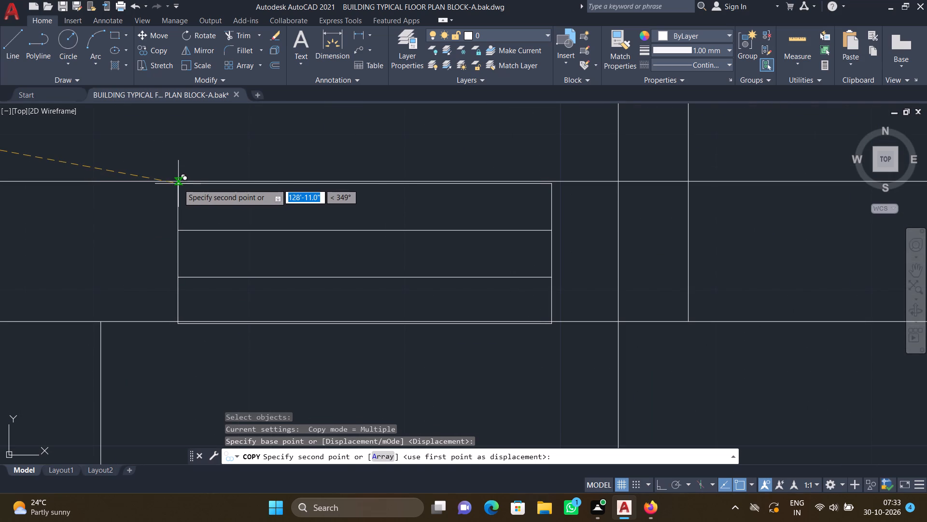
left_click(179, 182)
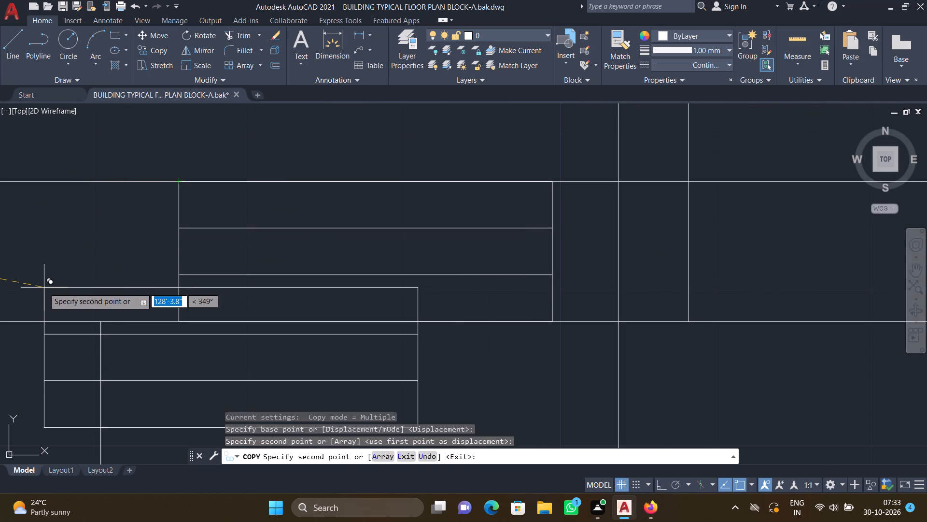
Finish copying the short window symbol in the second unit's south wall.
scroll(42, 288, "down", 6)
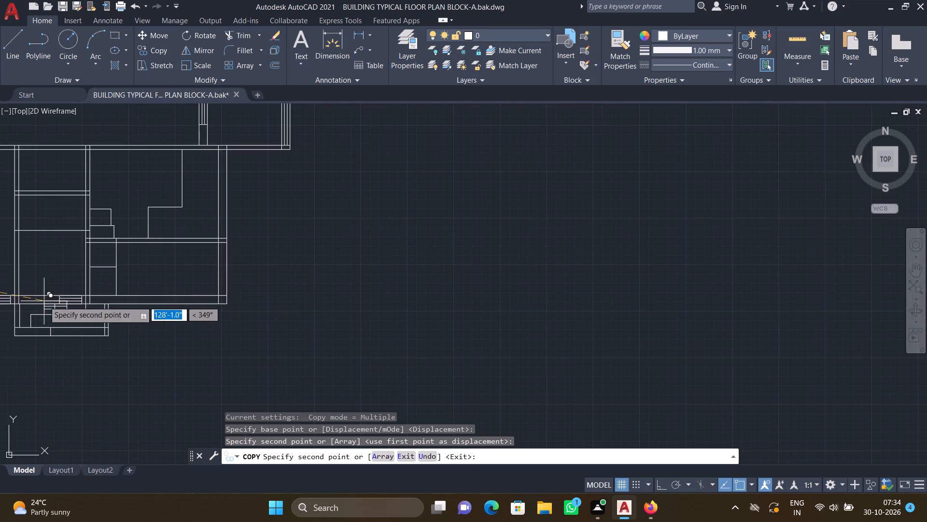
middle_click_drag(25, 292, 207, 367)
scroll(197, 319, "down", 3)
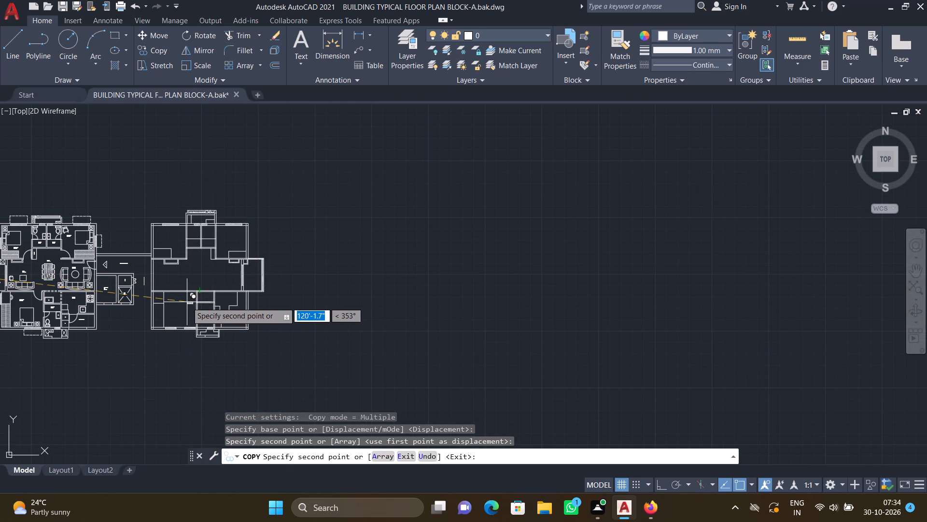
key("Return")
Rotate the horizontal medium-length window symbol beside the plans 90° counterclockwise about its northwest corner so it stands vertically.
scroll(185, 301, "down", 3)
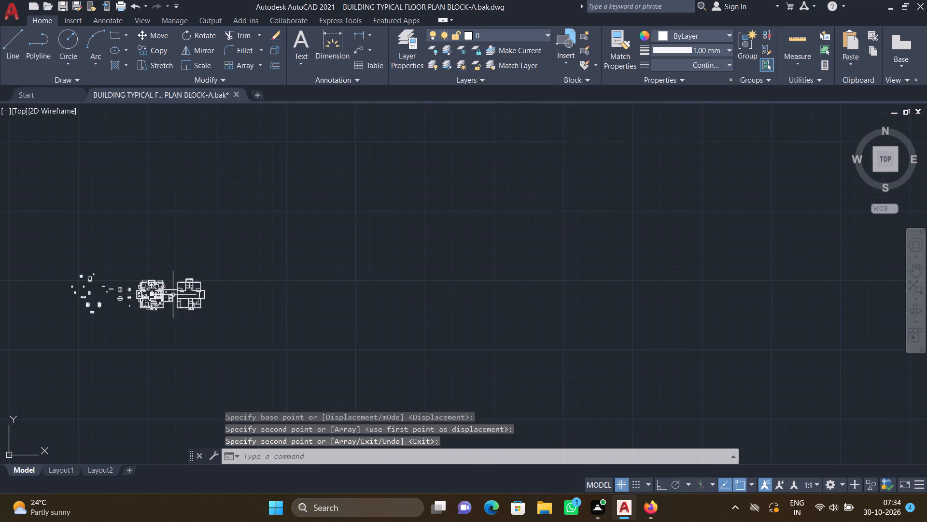
middle_click_drag(101, 300, 213, 279)
scroll(212, 272, "up", 4)
middle_click_drag(224, 244, 225, 246)
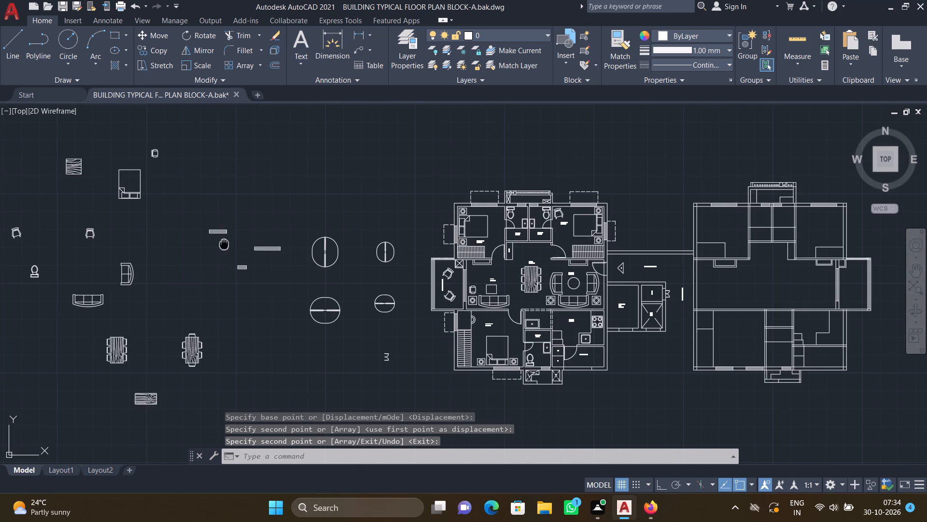
middle_click_drag(225, 246, 262, 295)
scroll(268, 288, "up", 2)
type("ro")
key("Return")
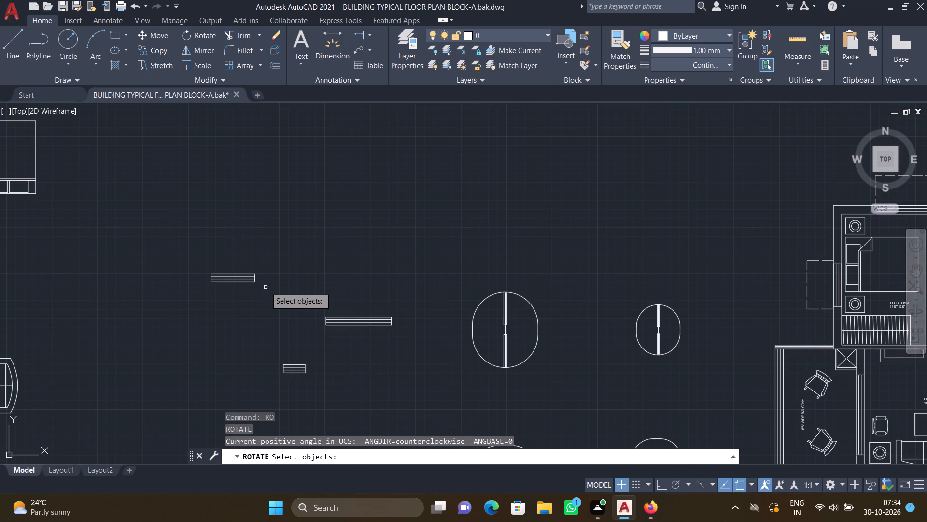
key("F8")
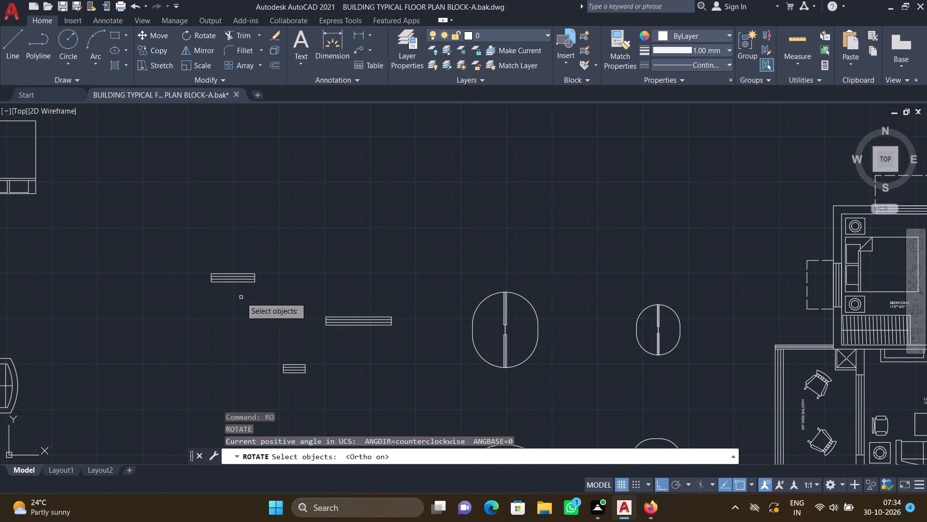
left_click_drag(260, 300, 256, 301)
left_click(172, 250)
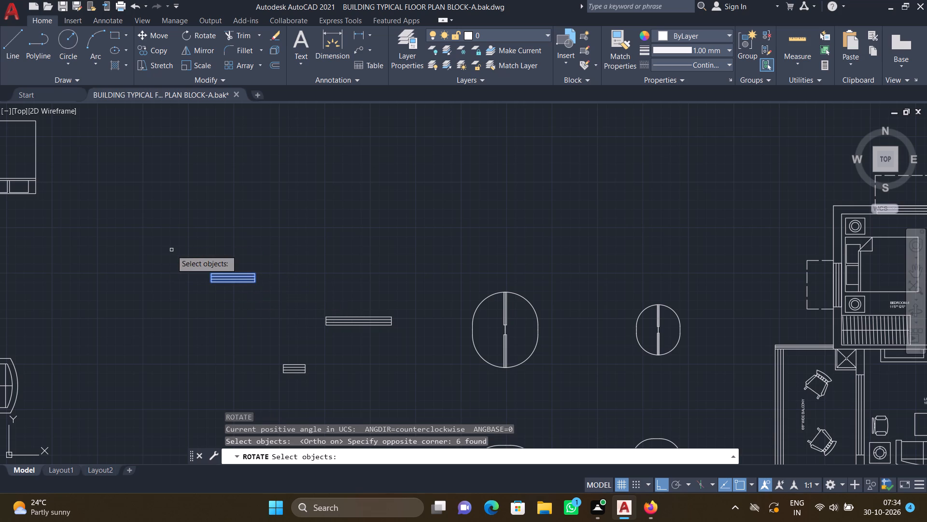
key("Return")
scroll(198, 266, "up", 3)
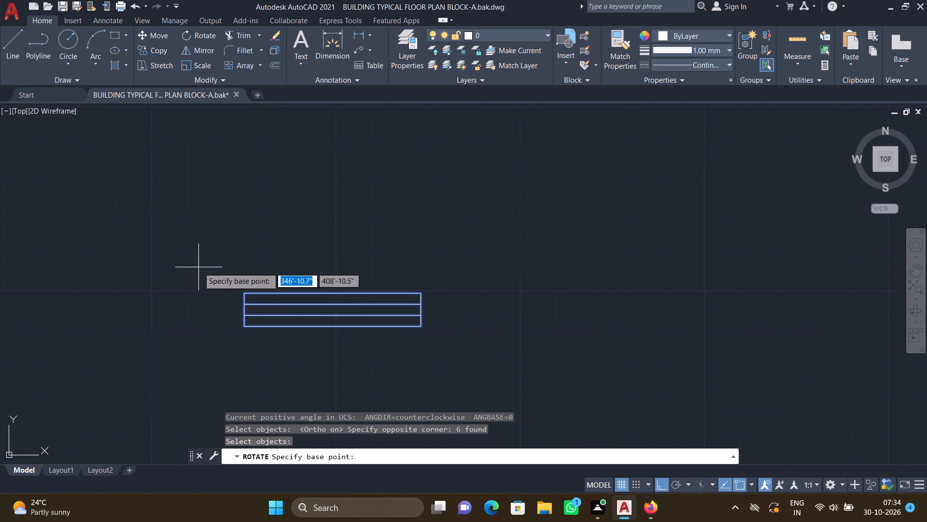
left_click(248, 292)
left_click(245, 239)
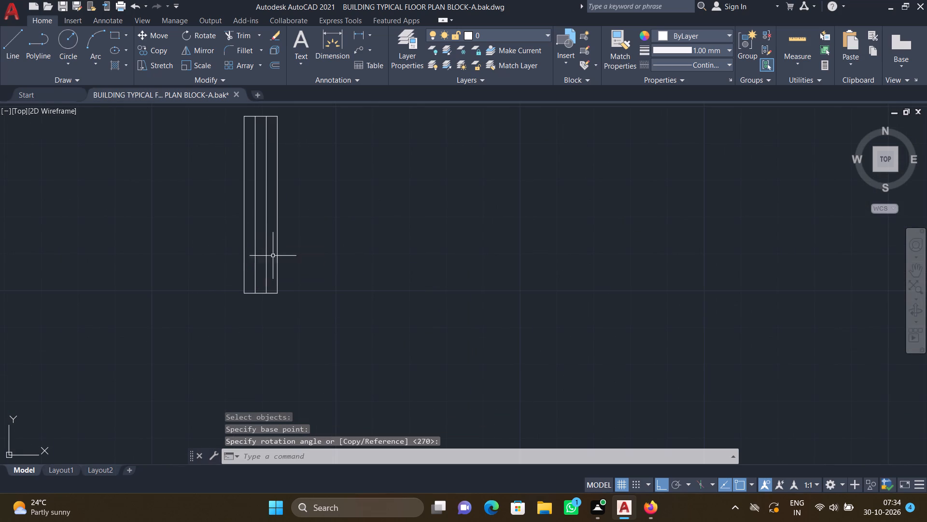
Copy the vertical medium window symbol, by its northwest corner, into the west wall of the second unit's northwest room.
type("co")
key("Return")
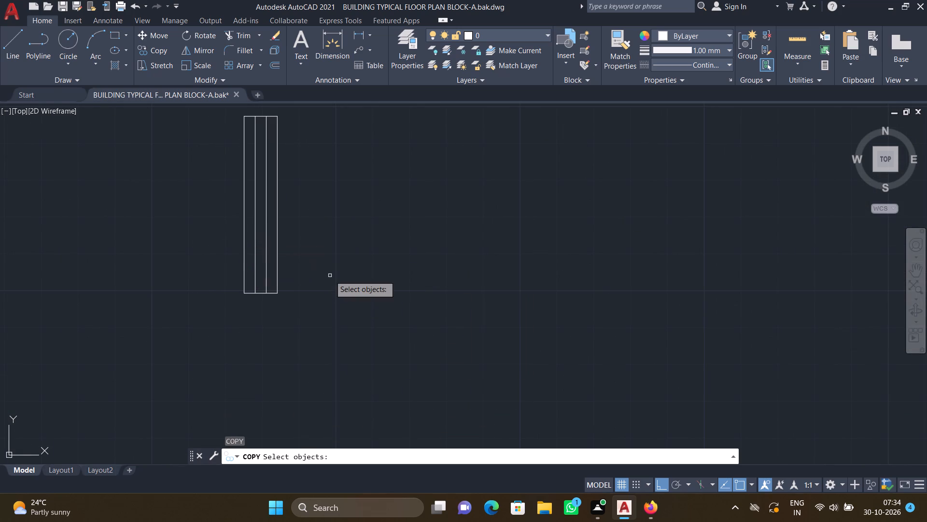
scroll(269, 261, "down", 2)
middle_click_drag(279, 301, 285, 322)
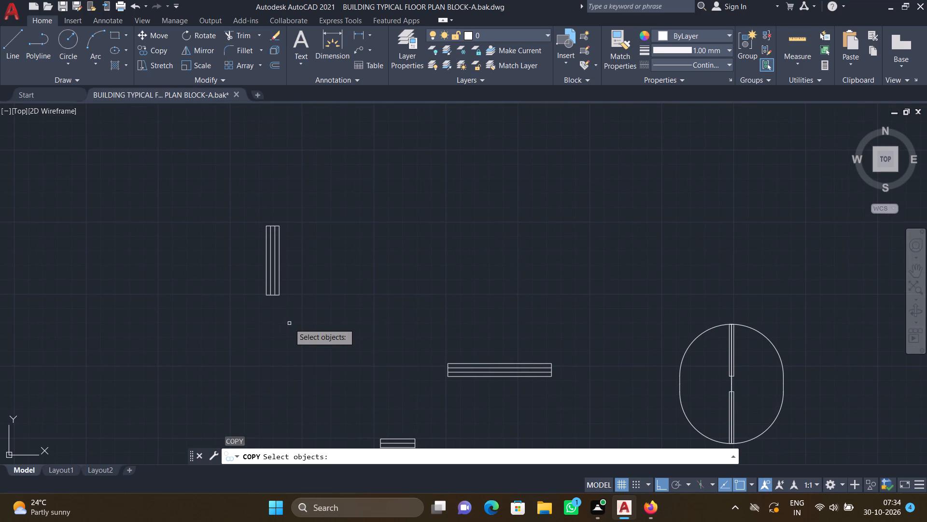
left_click(298, 318)
left_click(230, 188)
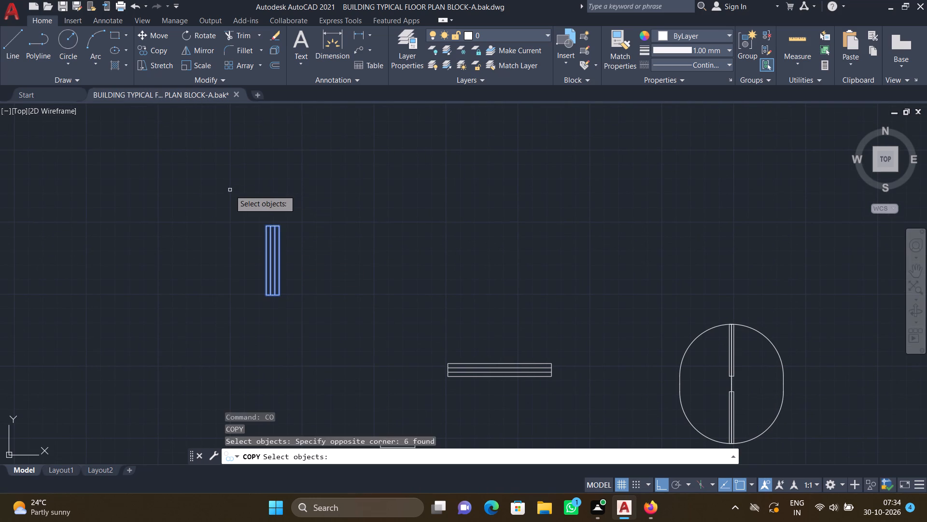
key("Return")
scroll(266, 210, "up", 3)
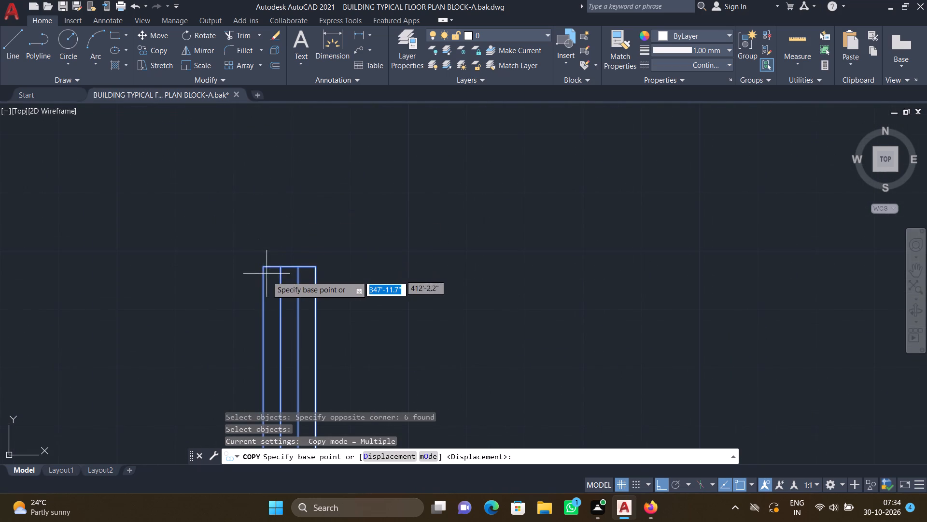
left_click_drag(262, 263, 269, 270)
scroll(357, 287, "down", 4)
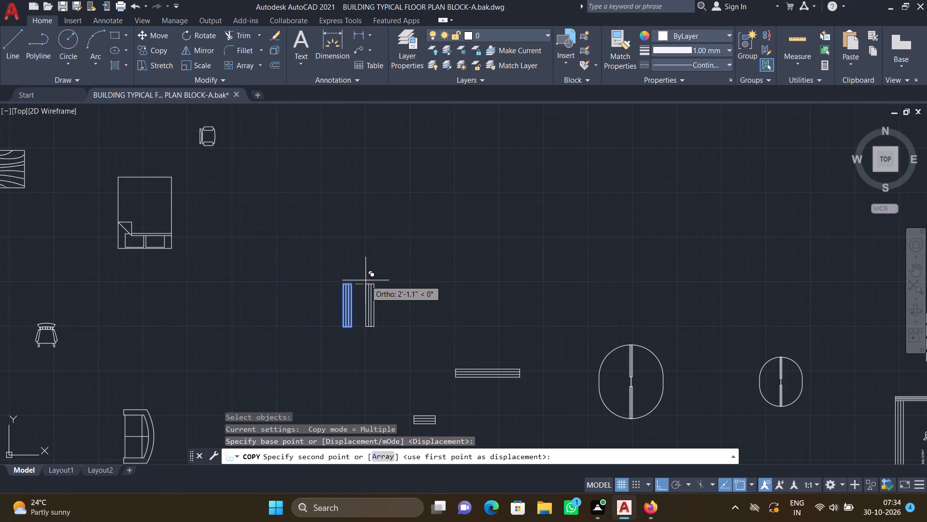
key("F8")
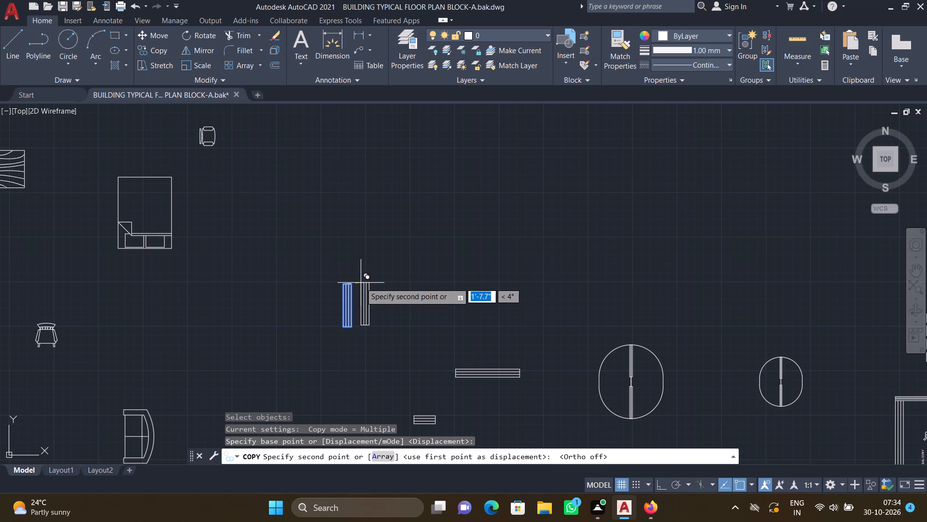
scroll(457, 364, "down", 3)
middle_click_drag(548, 415, 494, 387)
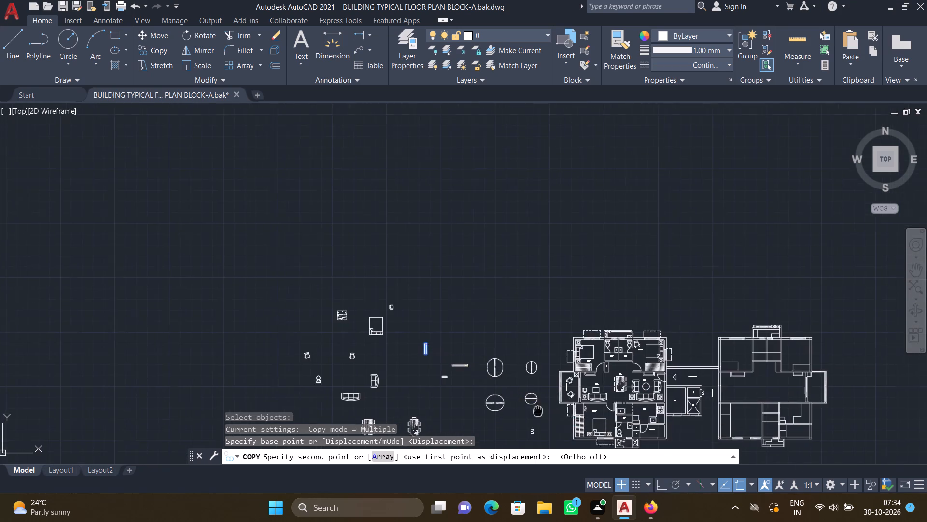
middle_click_drag(494, 387, 380, 316)
middle_click_drag(585, 298, 341, 282)
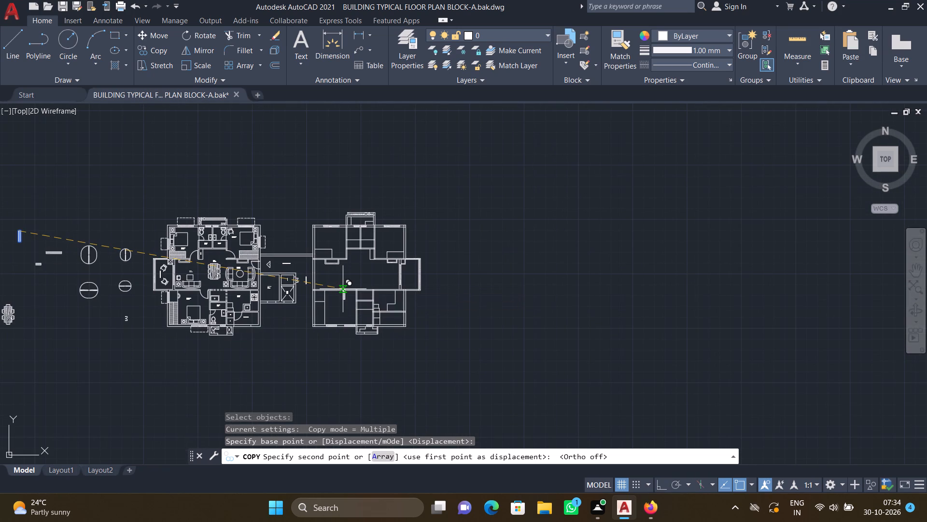
scroll(318, 243, "up", 4)
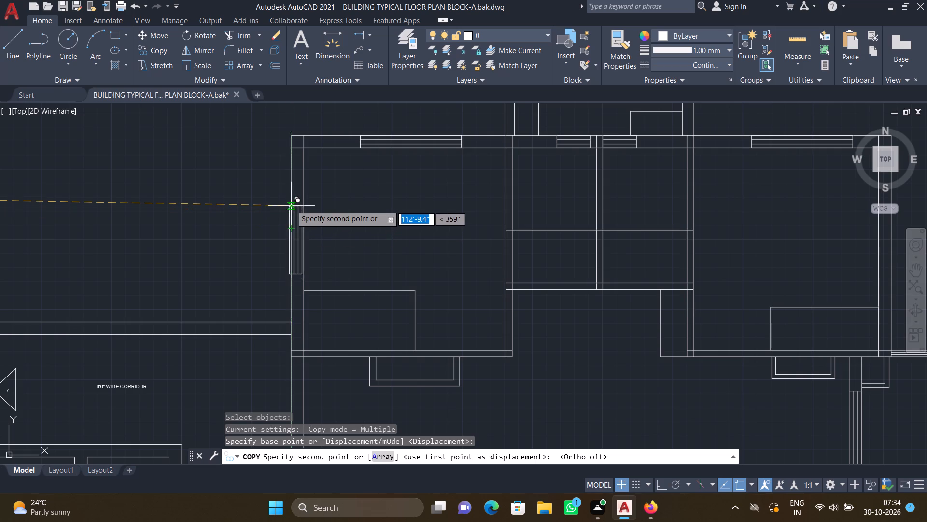
scroll(291, 205, "up", 4)
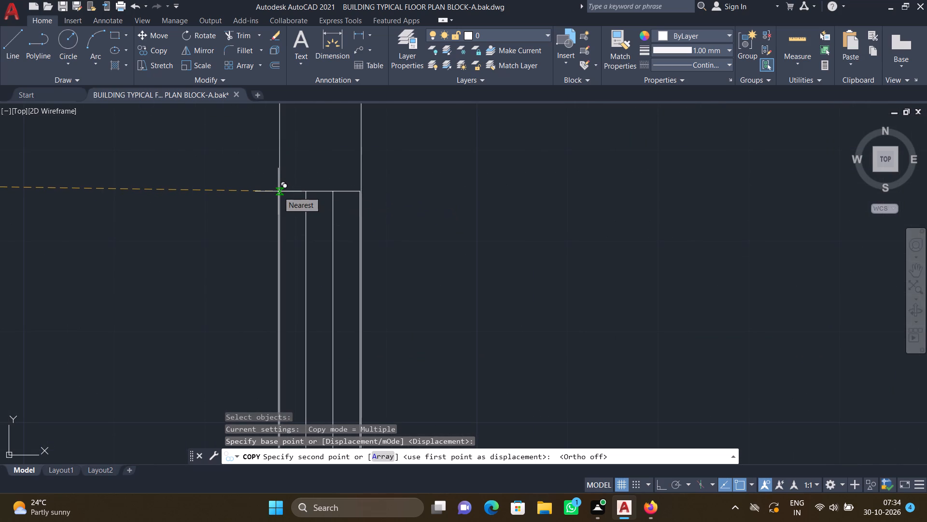
left_click(279, 191)
Place another vertical medium window copy in the east wall of the second unit's northeast room, and finish copying.
scroll(338, 239, "down", 4)
middle_click_drag(450, 297, 312, 259)
scroll(326, 267, "down", 3)
middle_click_drag(461, 290, 352, 261)
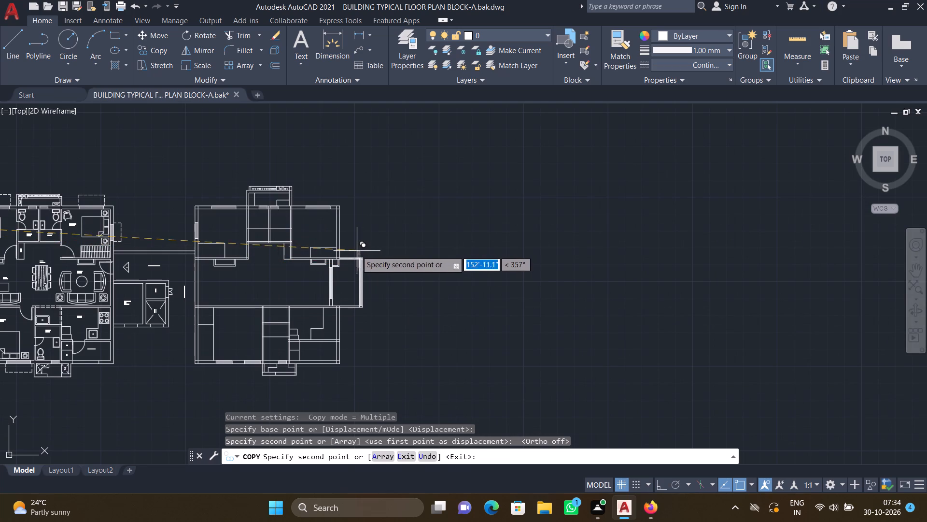
scroll(349, 245, "up", 3)
middle_click_drag(280, 199, 349, 262)
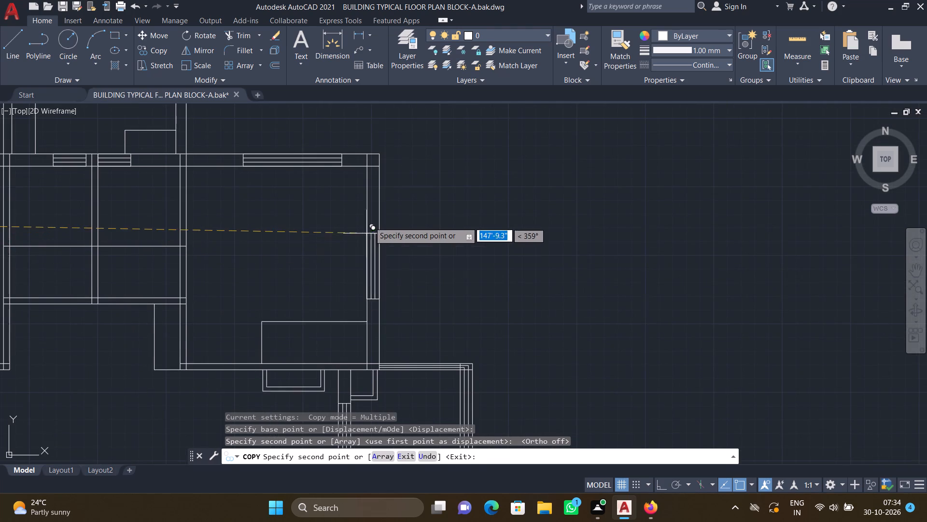
scroll(369, 222, "up", 5)
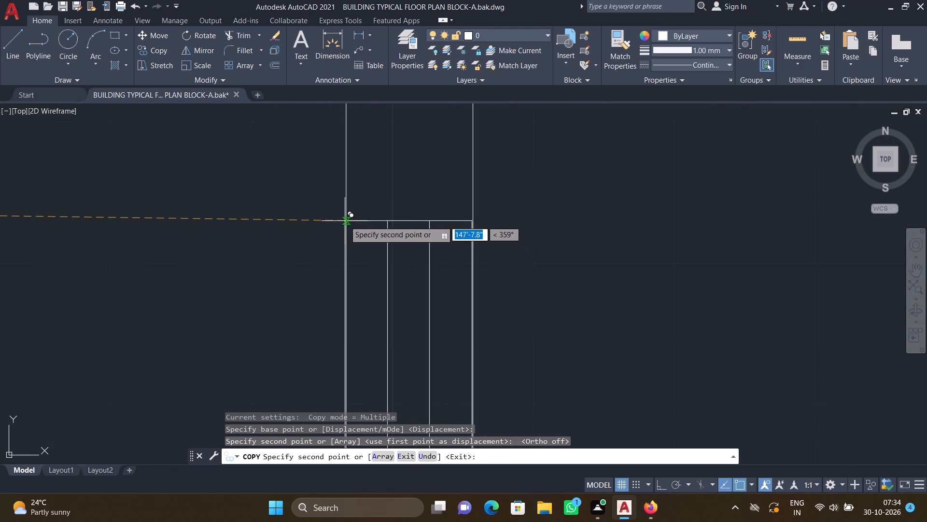
left_click(345, 221)
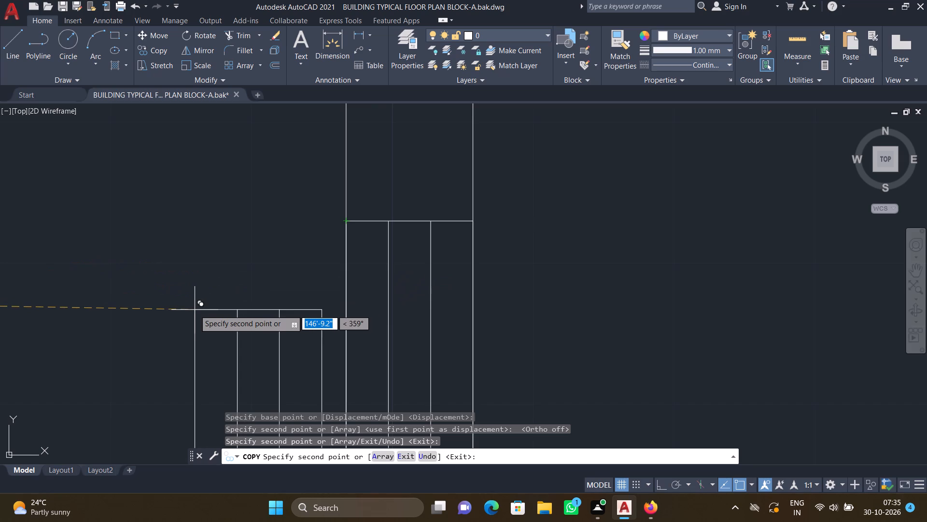
scroll(195, 310, "down", 3)
key("Return")
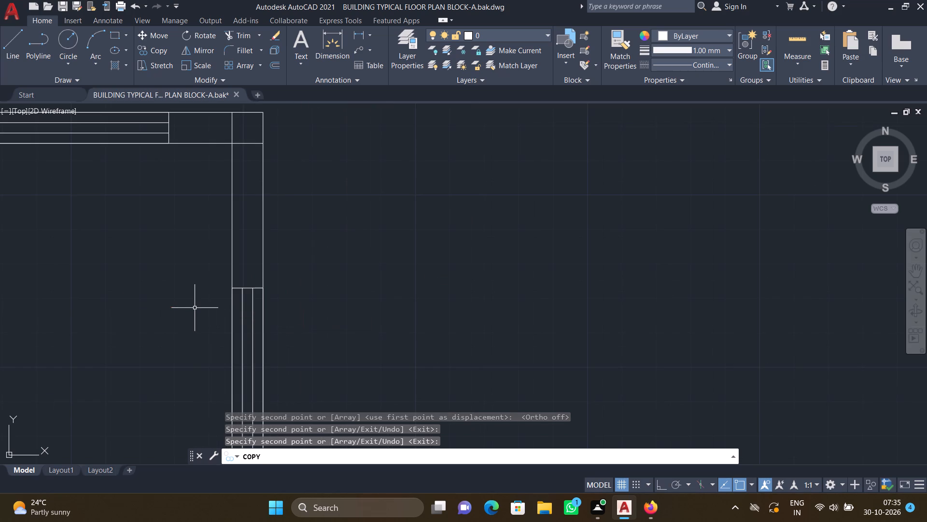
Copy the northwest leaf of the large horizontal door set, by the set's centre, into the second unit's northwest room at its southeast corner.
scroll(190, 310, "down", 3)
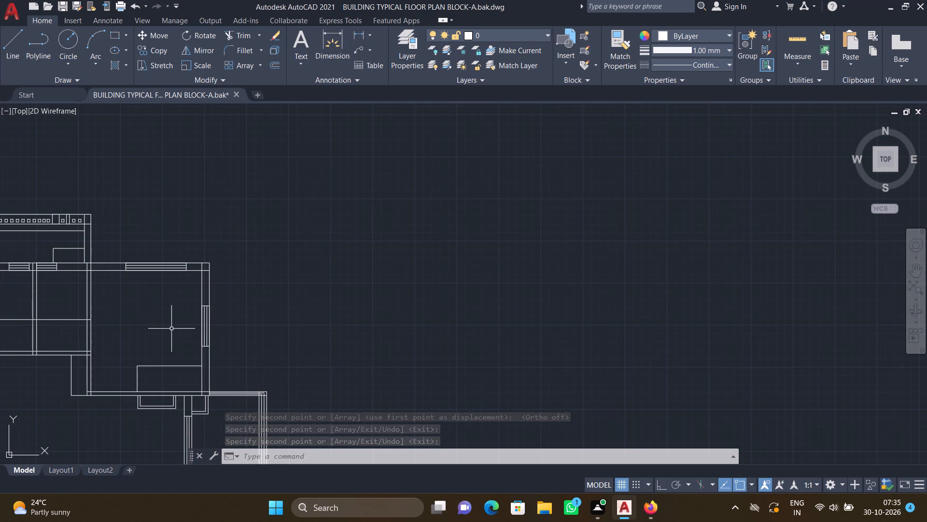
scroll(224, 348, "down", 1)
middle_click_drag(190, 338, 346, 286)
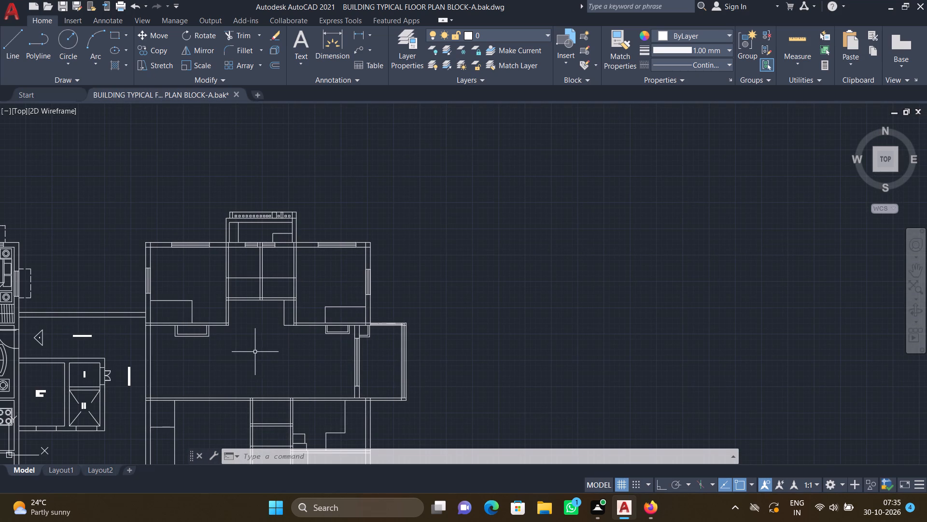
scroll(204, 358, "down", 2)
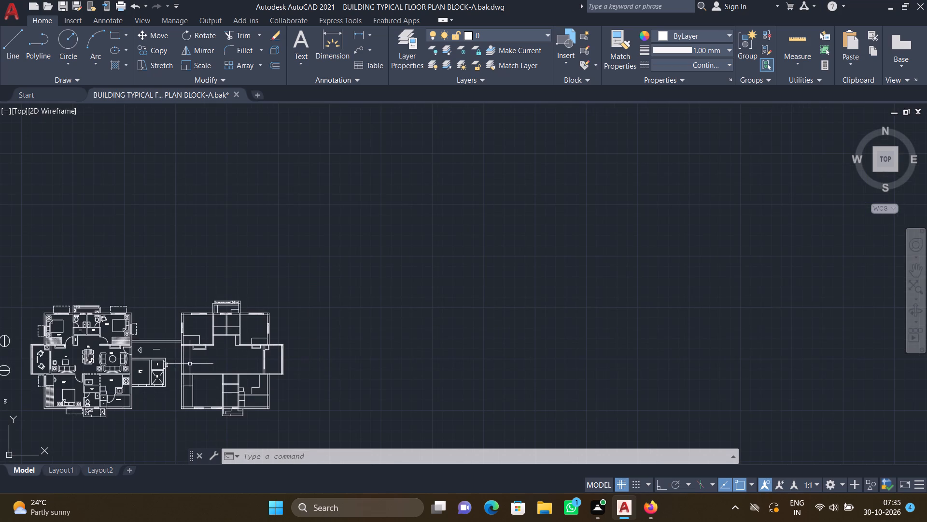
middle_click_drag(195, 362, 363, 333)
middle_click_drag(123, 337, 190, 362)
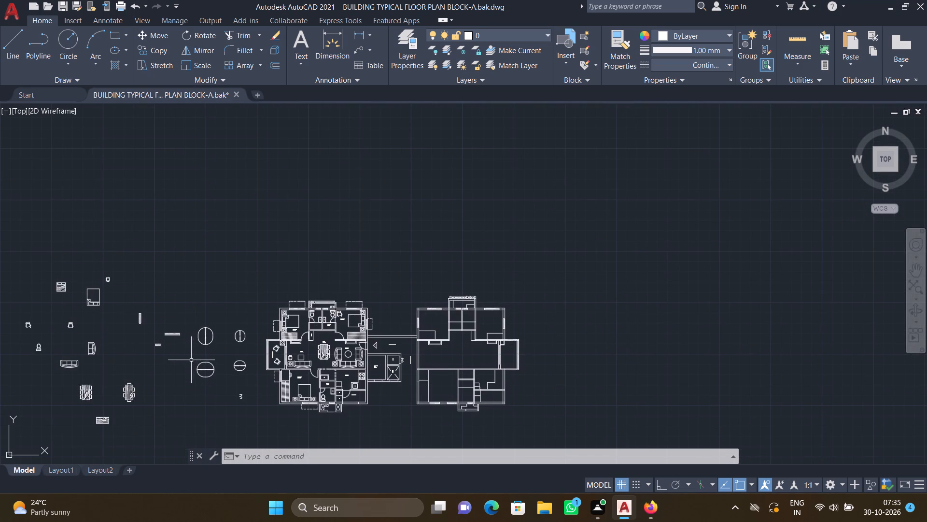
scroll(195, 346, "up", 3)
middle_click_drag(216, 375, 213, 320)
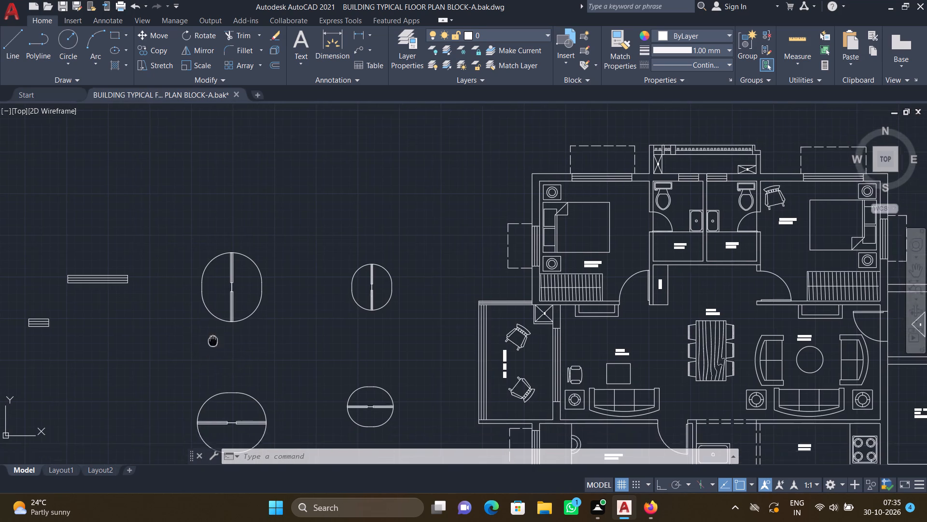
middle_click_drag(213, 320, 210, 270)
type("co")
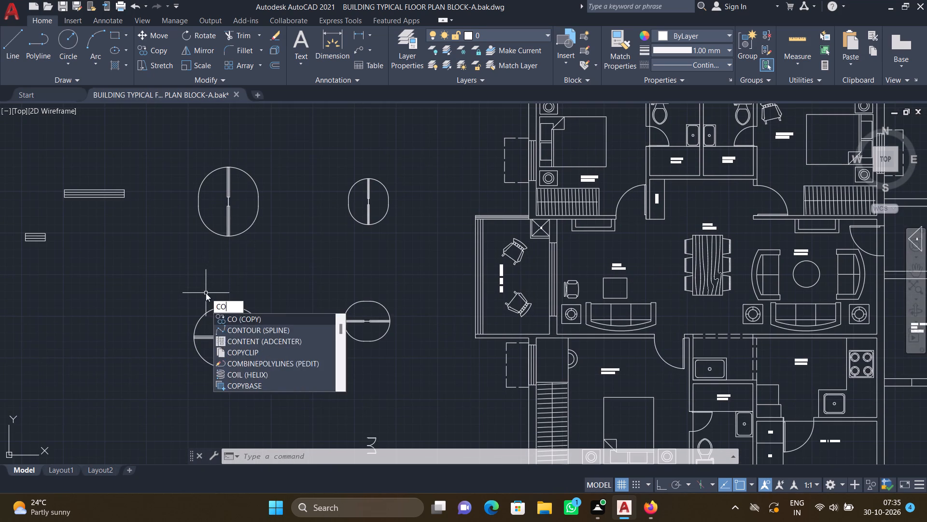
key("Return")
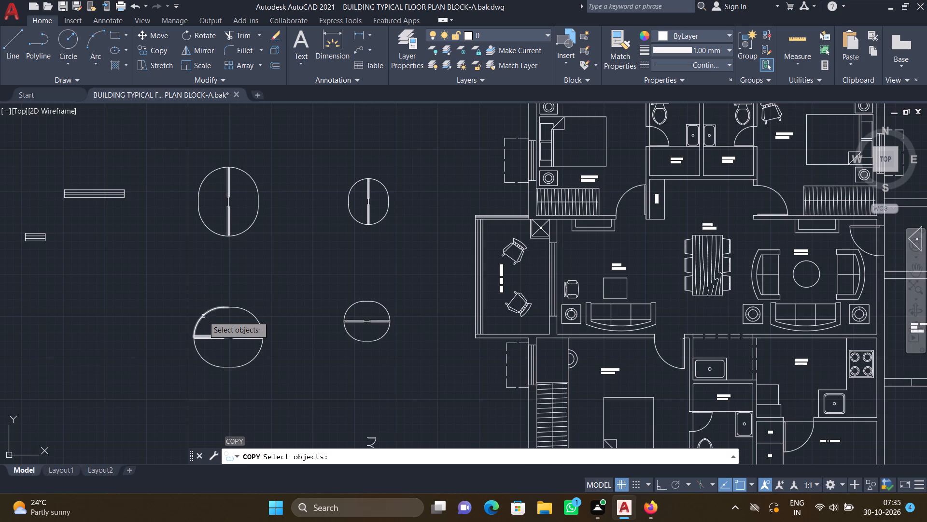
left_click(203, 316)
key("Return")
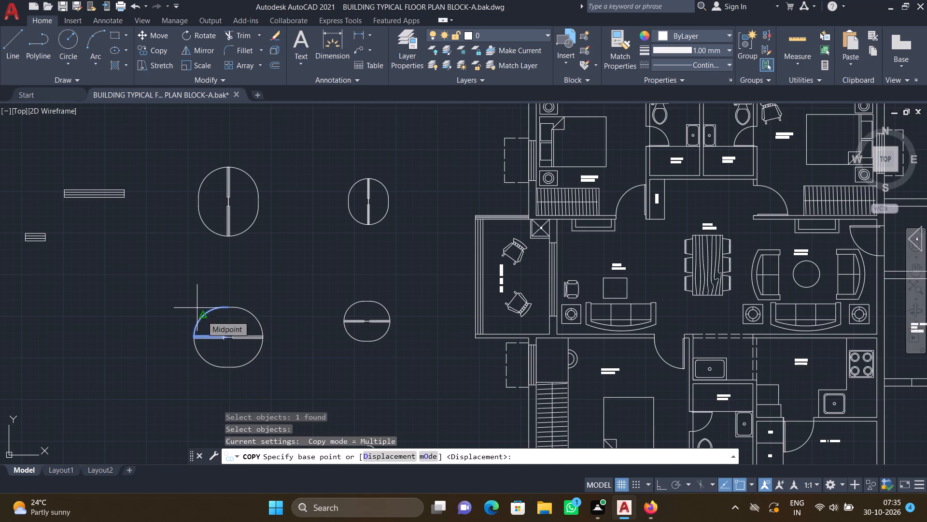
scroll(219, 349, "up", 2)
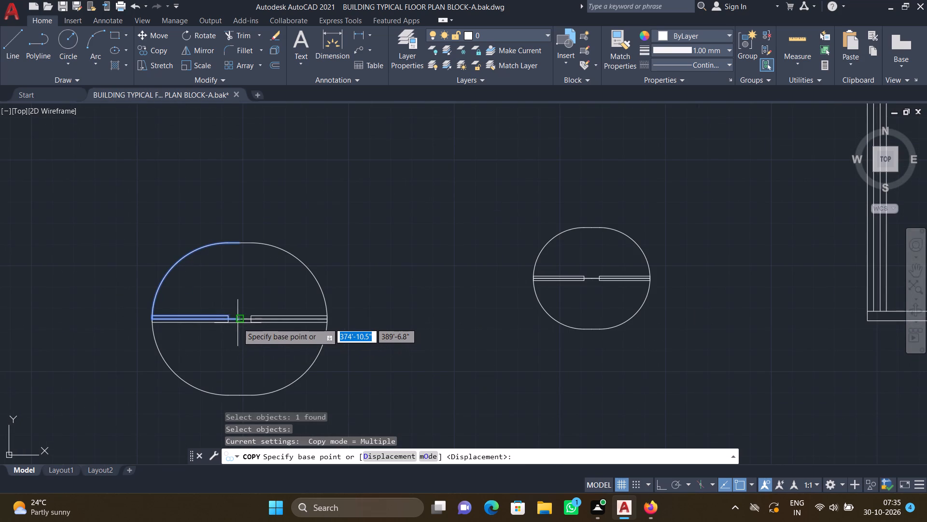
left_click(237, 320)
scroll(336, 357, "down", 3)
middle_click_drag(398, 375, 298, 333)
scroll(356, 350, "down", 1)
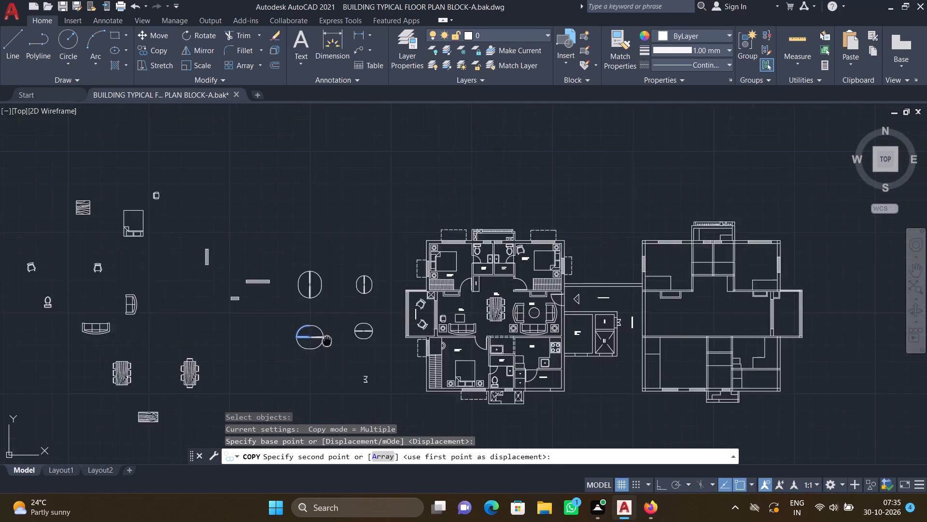
middle_click_drag(298, 333, 255, 327)
scroll(321, 325, "down", 1)
middle_click_drag(467, 318, 277, 320)
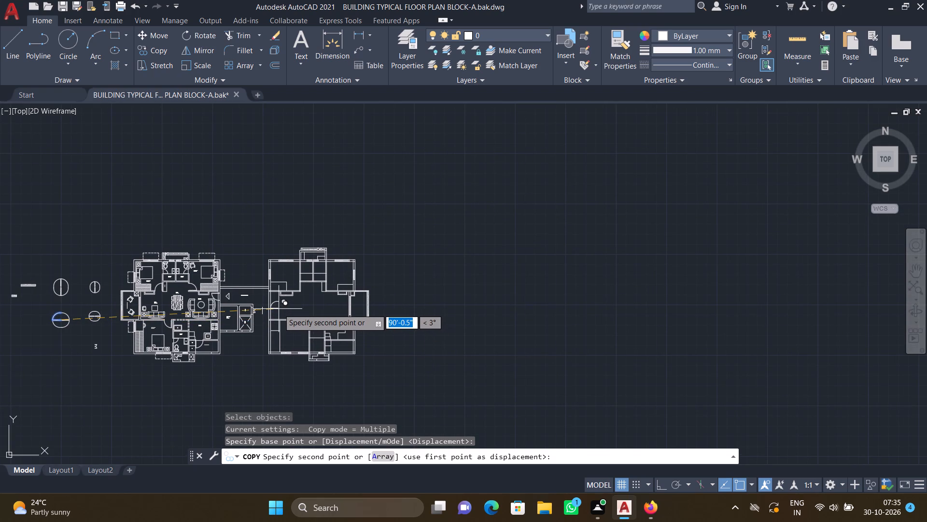
scroll(284, 275, "up", 3)
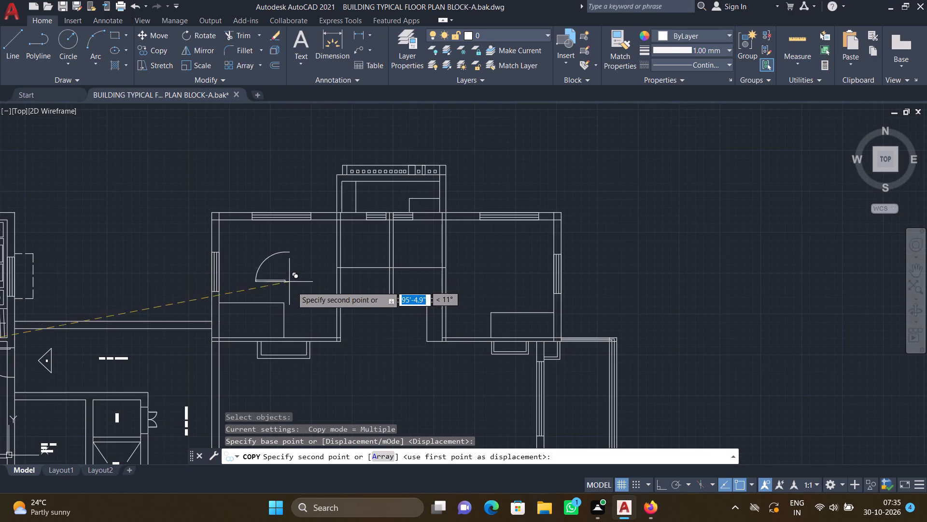
middle_click_drag(325, 321, 313, 294)
scroll(329, 305, "up", 3)
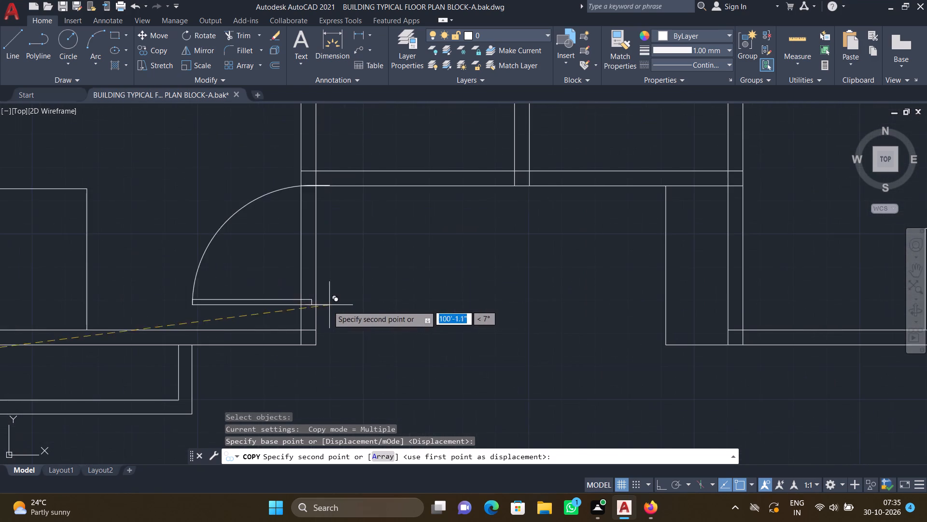
middle_click_drag(304, 316, 308, 287)
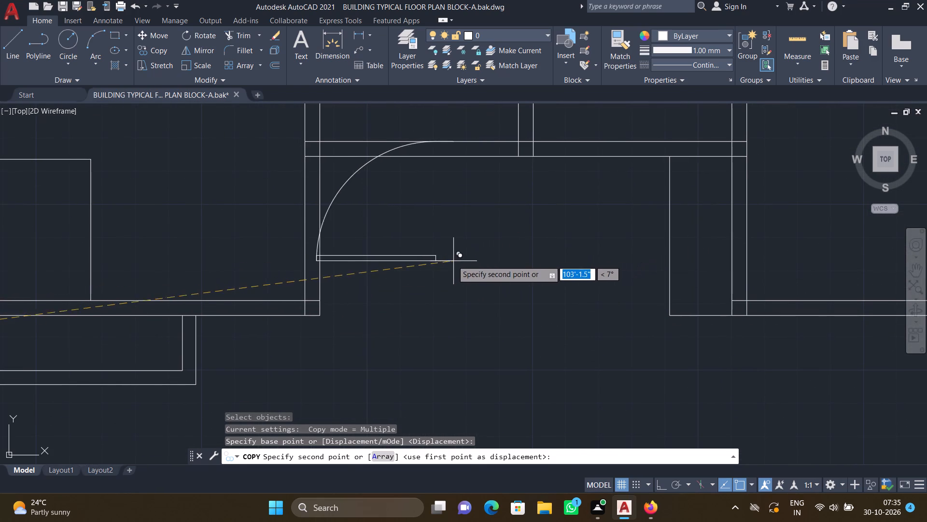
scroll(311, 293, "up", 2)
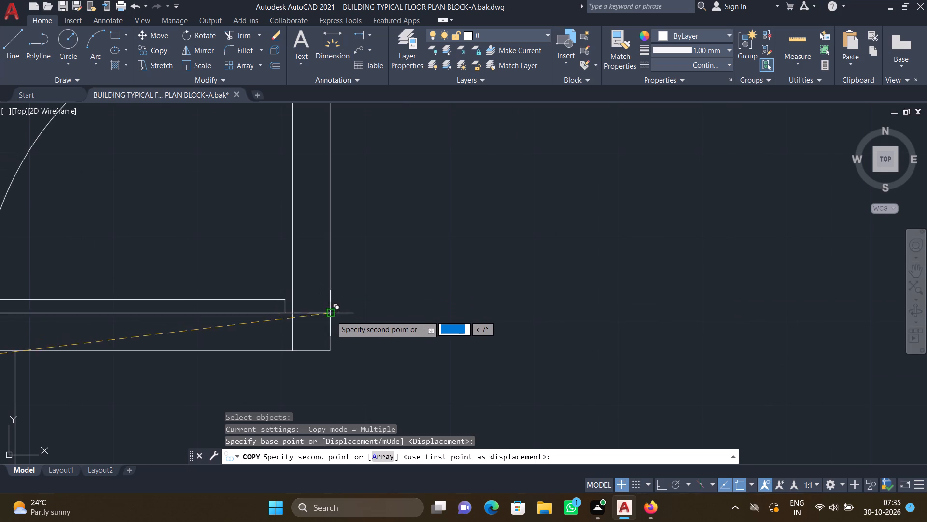
left_click(332, 315)
key("Return")
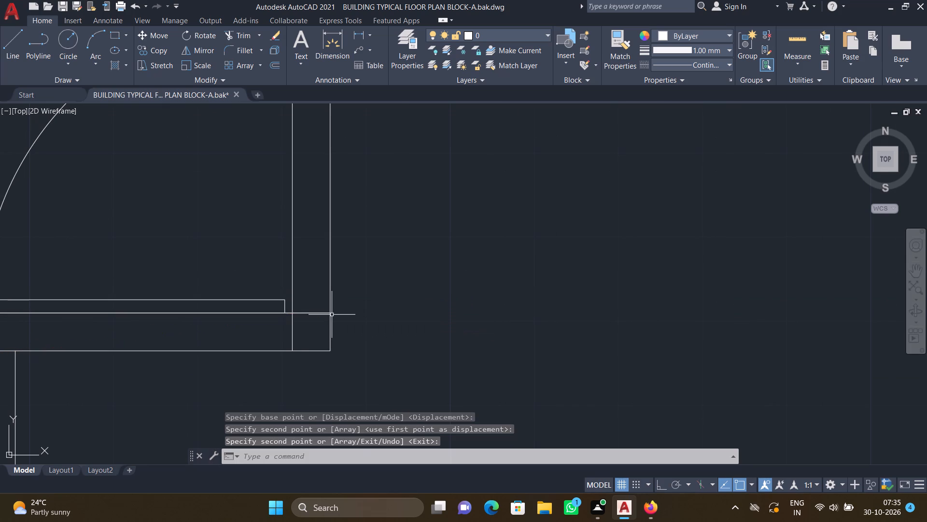
Copy the northeast leaf of the small horizontal door set, by the set's centre, into the west toilet's west wall, level with the partition line.
scroll(315, 305, "down", 4)
middle_click_drag(217, 324, 274, 317)
scroll(279, 322, "down", 3)
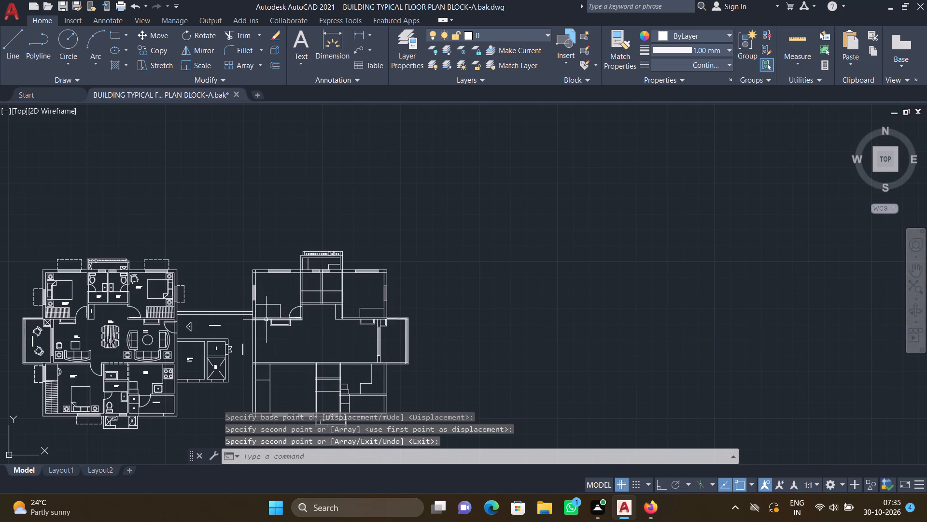
scroll(177, 343, "down", 2)
middle_click_drag(143, 339, 354, 339)
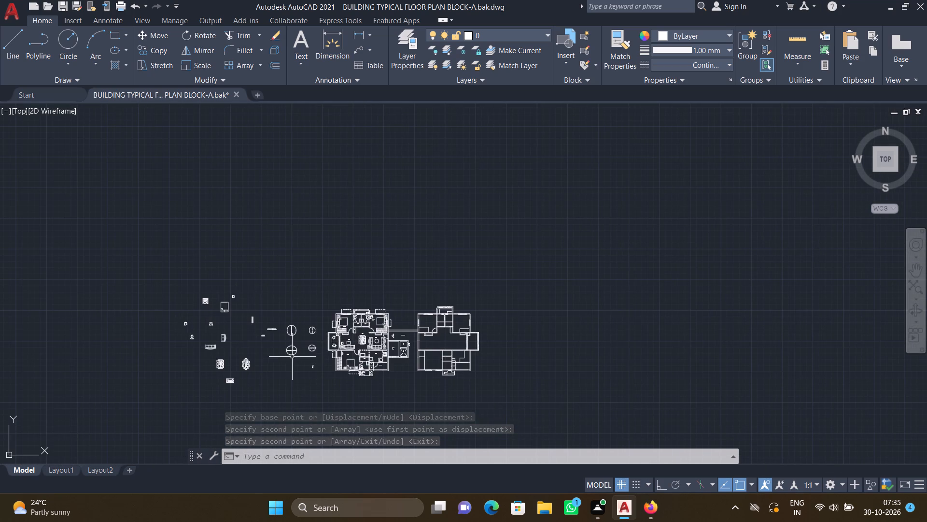
scroll(304, 350, "up", 3)
middle_click_drag(323, 349, 298, 315)
scroll(308, 306, "up", 2)
type("co")
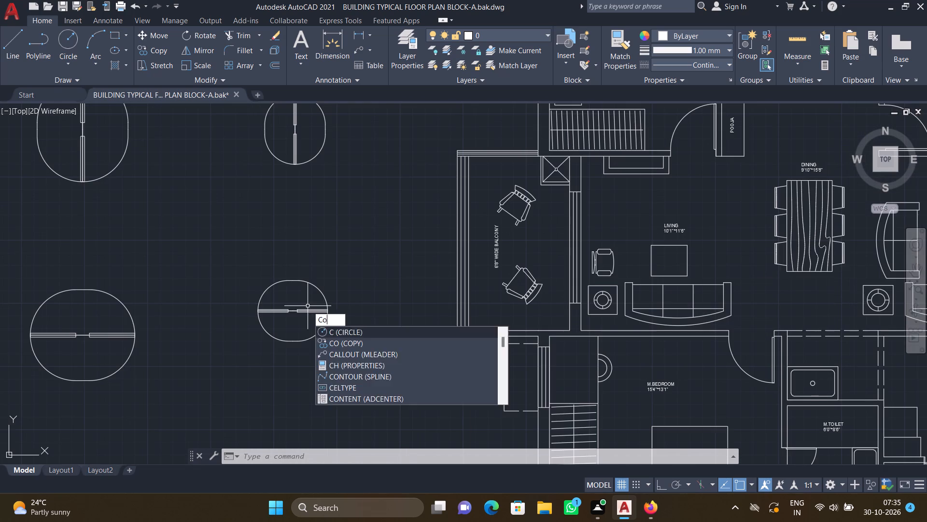
key("Return")
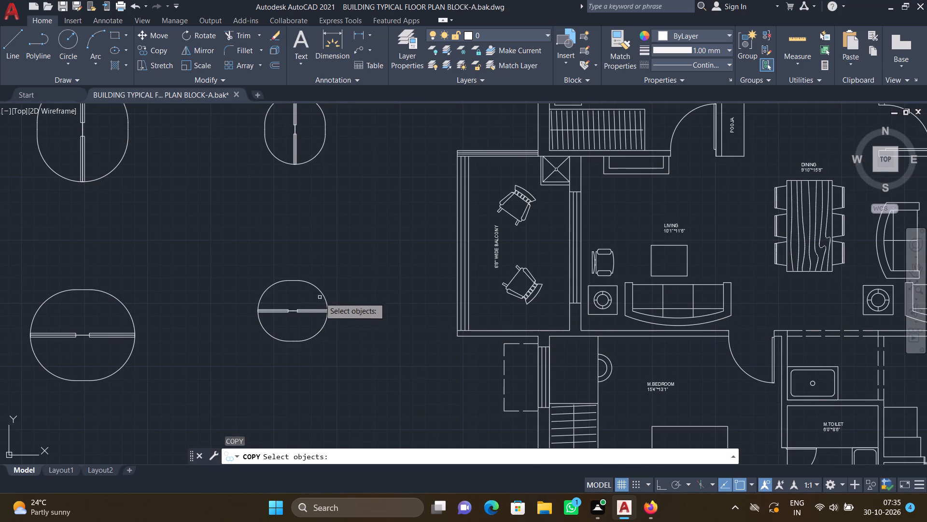
left_click(321, 290)
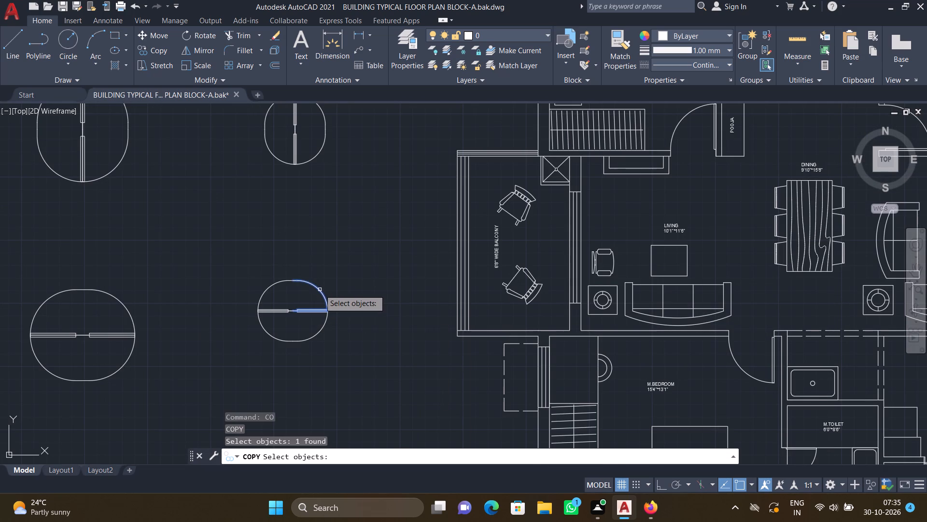
key("Return")
scroll(307, 316, "up", 3)
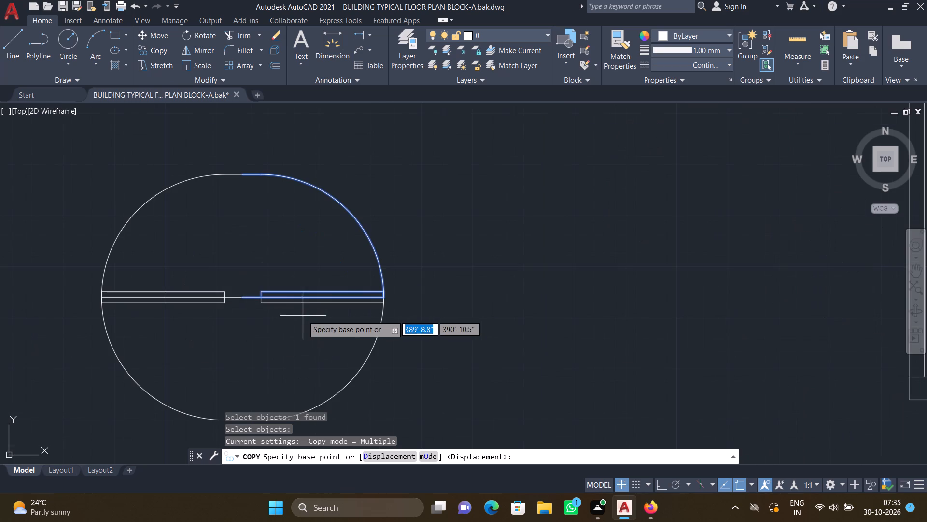
left_click(243, 296)
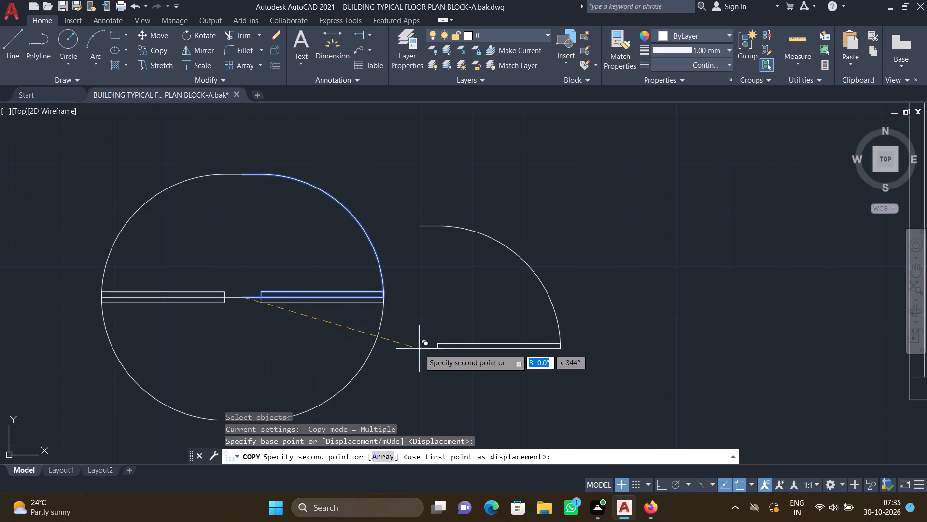
scroll(421, 345, "down", 3)
middle_click_drag(449, 348, 265, 342)
scroll(282, 346, "down", 2)
scroll(504, 368, "down", 1)
middle_click_drag(491, 363, 200, 348)
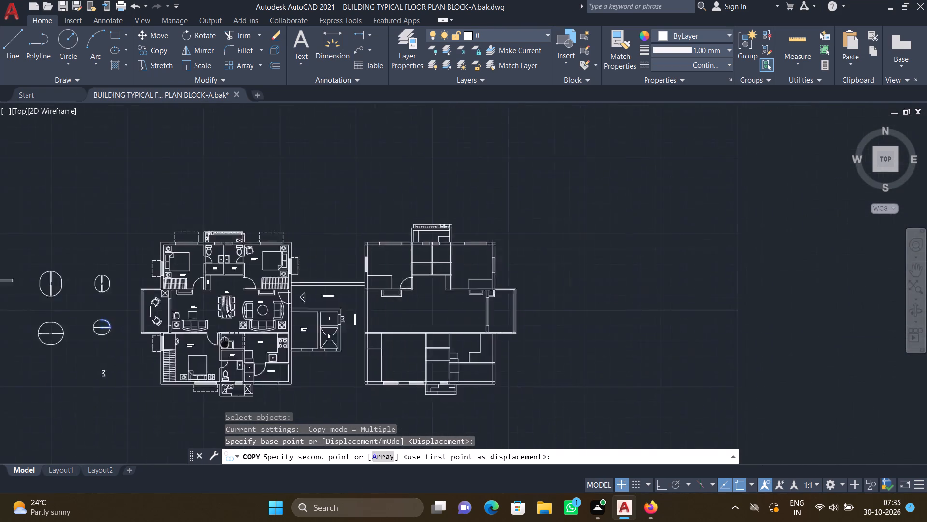
middle_click_drag(200, 348, 195, 352)
scroll(376, 276, "up", 3)
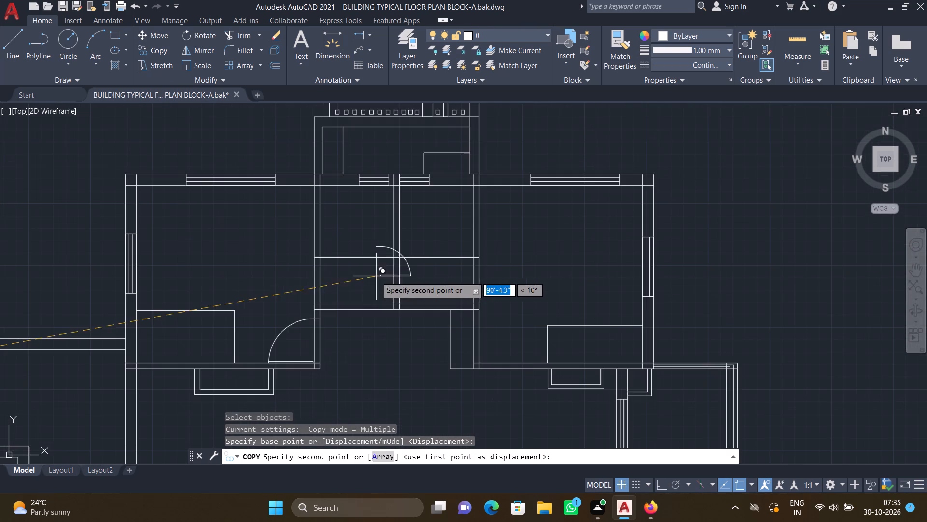
scroll(311, 249, "up", 3)
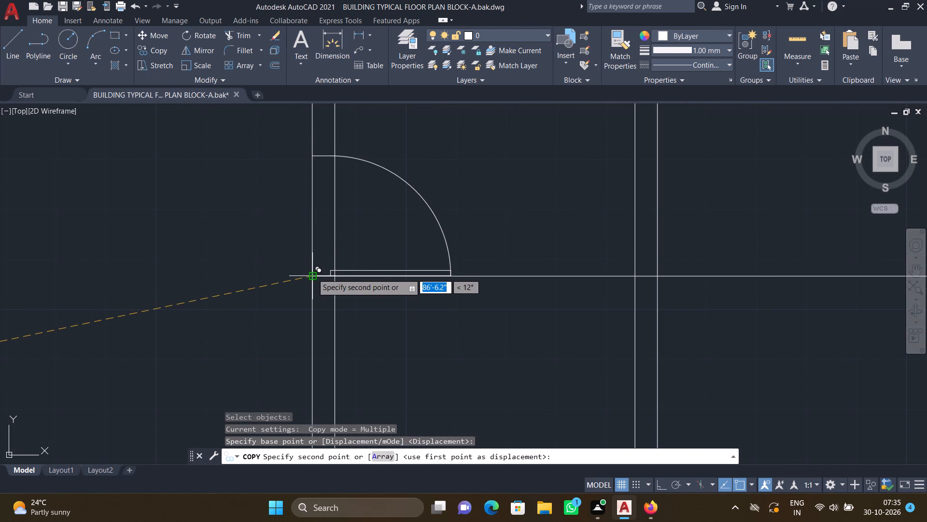
left_click(313, 275)
key("Return")
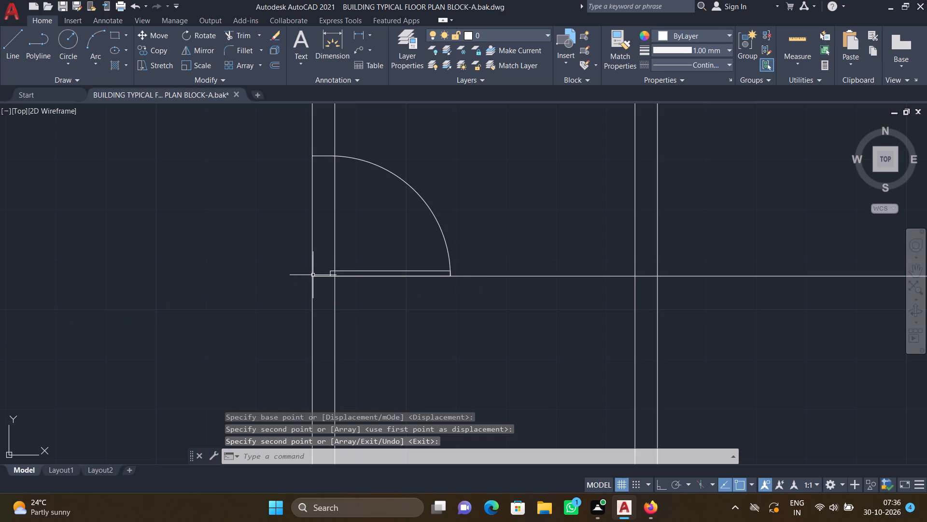
Copy the northwest leaf of the small horizontal door set, by the set's centre, into the east toilet's east wall, level with the partition line.
scroll(308, 276, "down", 5)
middle_click_drag(234, 310, 411, 293)
scroll(412, 302, "down", 2)
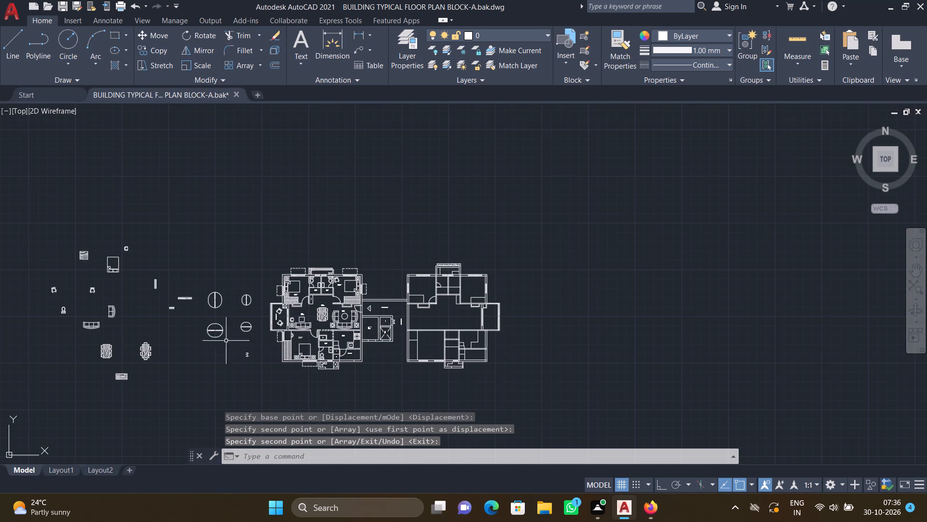
middle_click_drag(233, 345, 333, 356)
scroll(345, 347, "up", 3)
type("co")
key("Return")
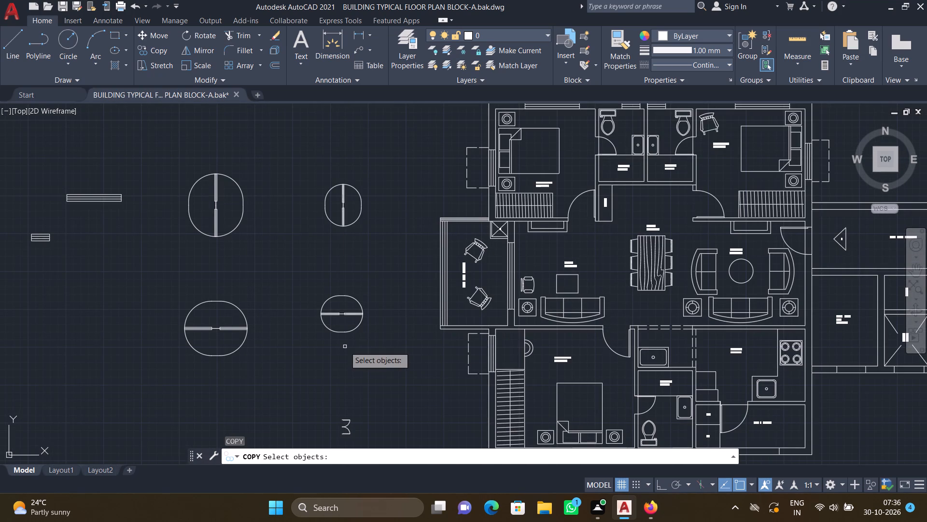
scroll(322, 304, "up", 1)
left_click(325, 304)
key("Return")
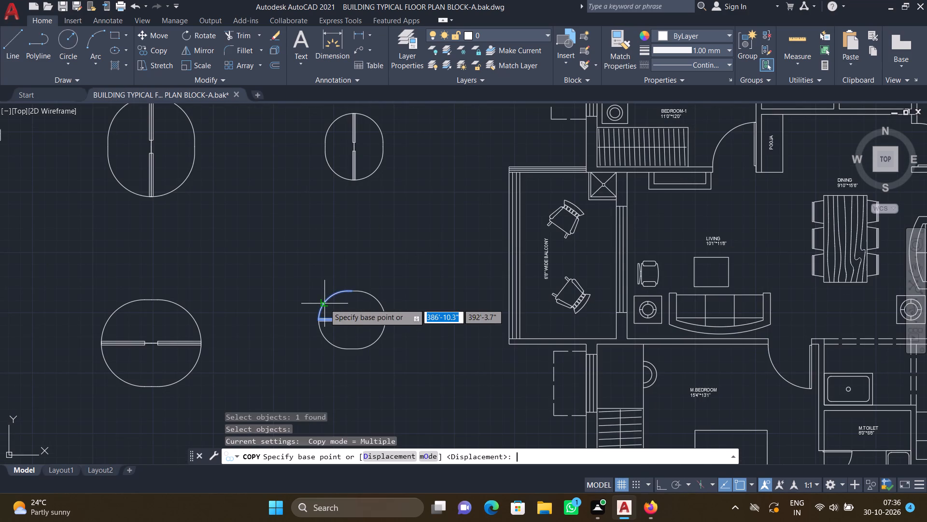
scroll(356, 327, "up", 3)
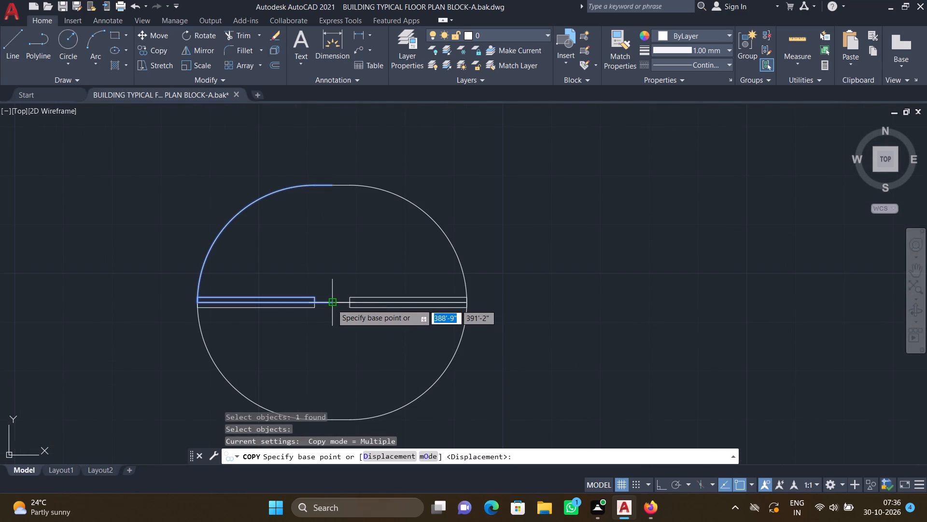
left_click(333, 304)
scroll(435, 347, "down", 4)
middle_click_drag(505, 359, 206, 359)
scroll(222, 353, "down", 2)
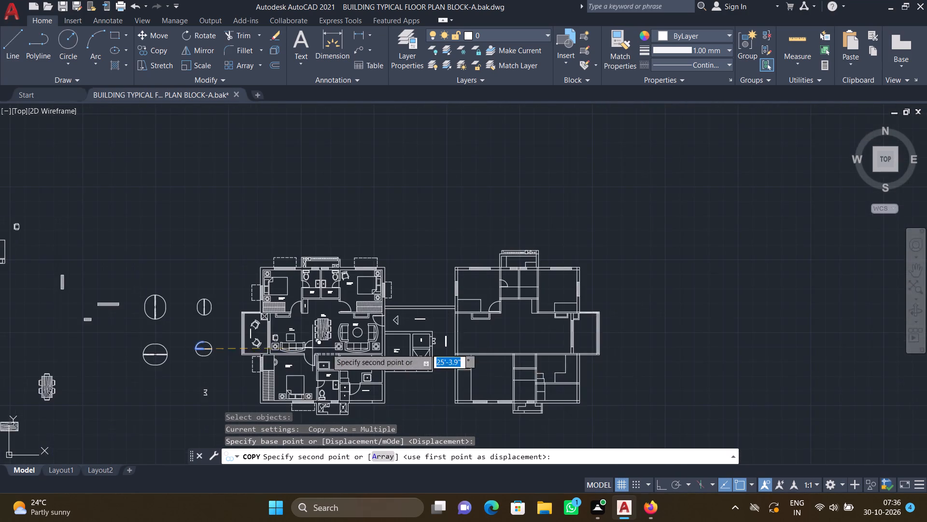
middle_click_drag(478, 364, 317, 343)
scroll(381, 261, "up", 3)
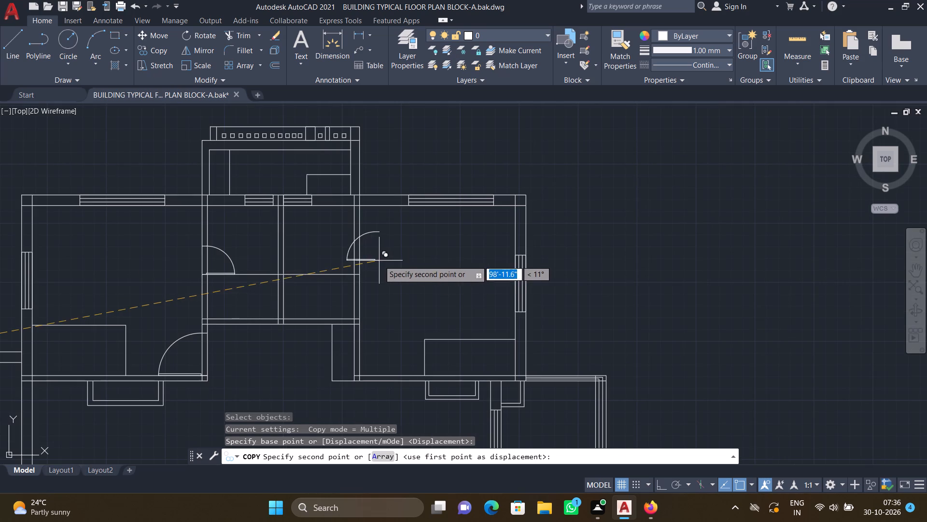
scroll(355, 268, "up", 3)
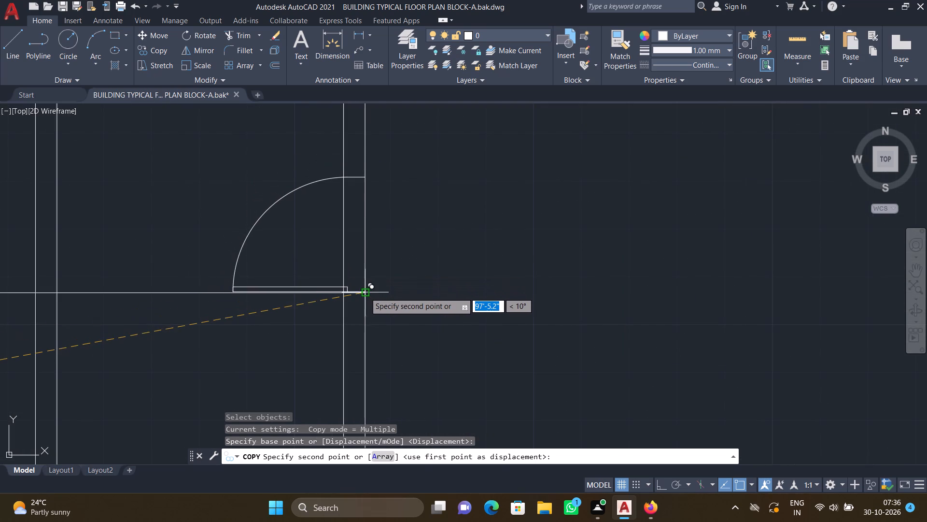
left_click(366, 293)
key("Return")
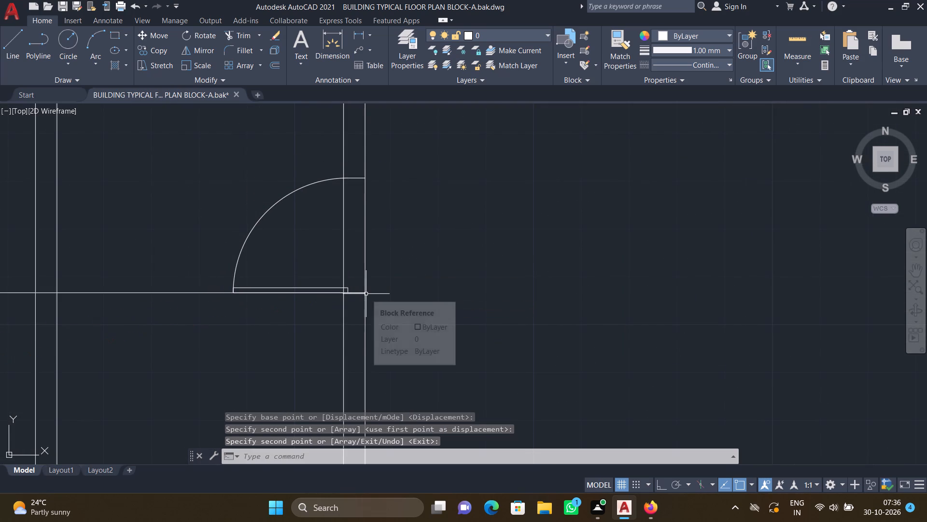
Copy the northeast leaf of the large vertical door set, by the set's centre, into the second unit's northeast room at its southwest corner.
scroll(345, 289, "down", 4)
middle_click_drag(214, 305, 340, 229)
scroll(345, 230, "down", 4)
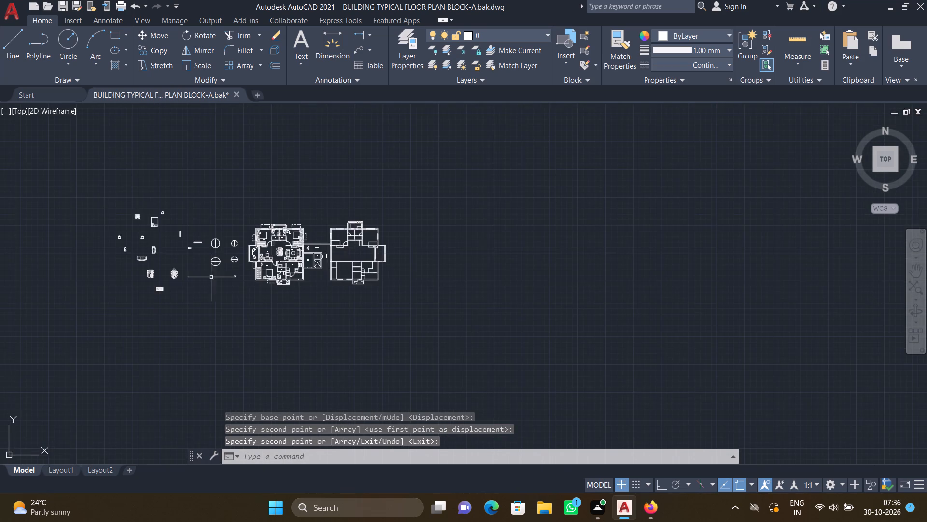
middle_click_drag(183, 285, 303, 335)
scroll(337, 293, "up", 4)
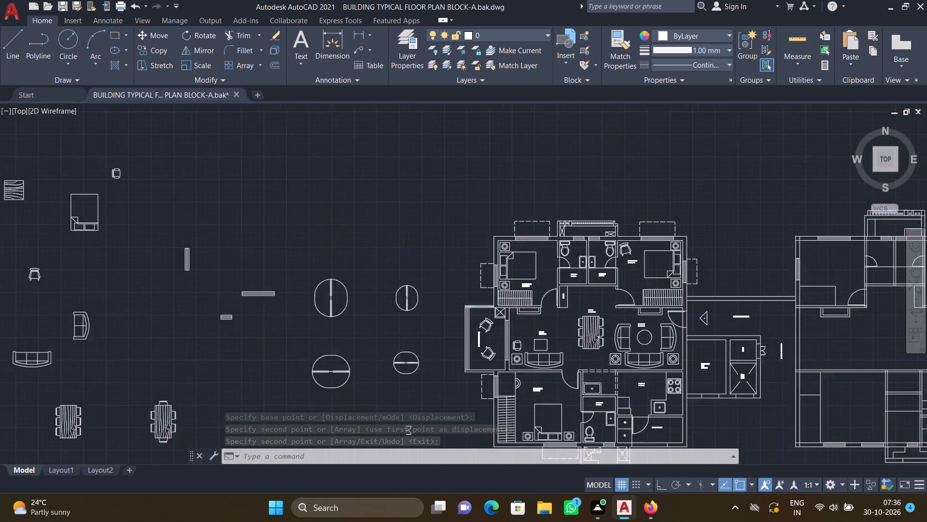
type("co")
key("Return")
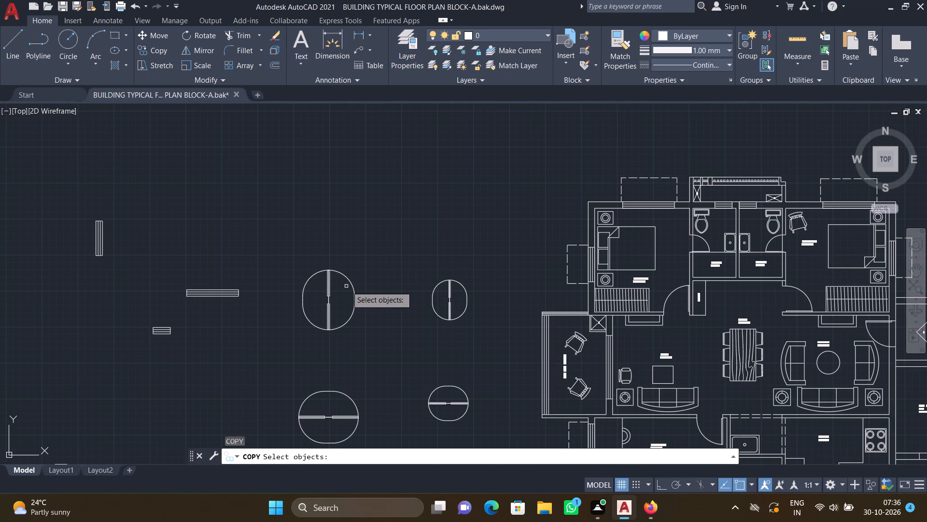
scroll(350, 287, "up", 2)
left_click(353, 289)
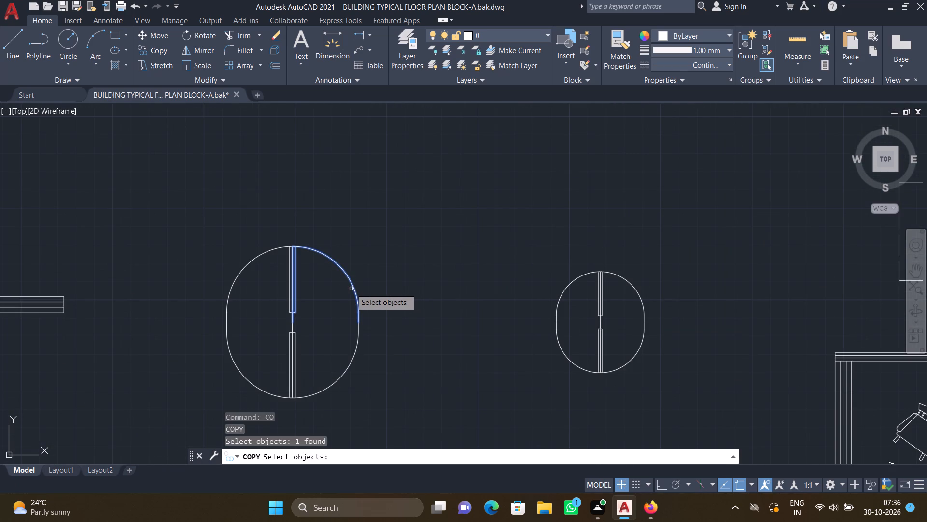
key("Return")
scroll(283, 338, "up", 1)
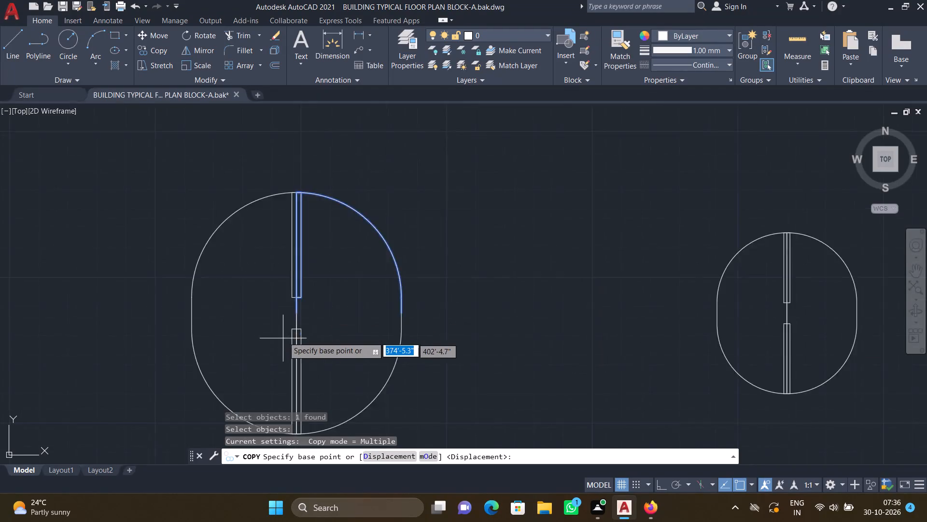
scroll(284, 335, "up", 1)
left_click(300, 300)
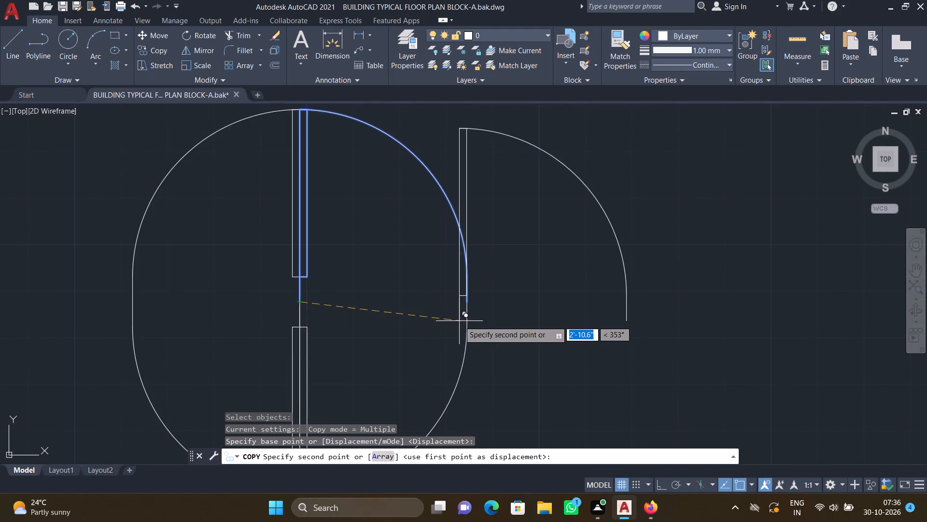
scroll(468, 318, "down", 5)
middle_click_drag(608, 379, 378, 315)
middle_click_drag(590, 339, 229, 325)
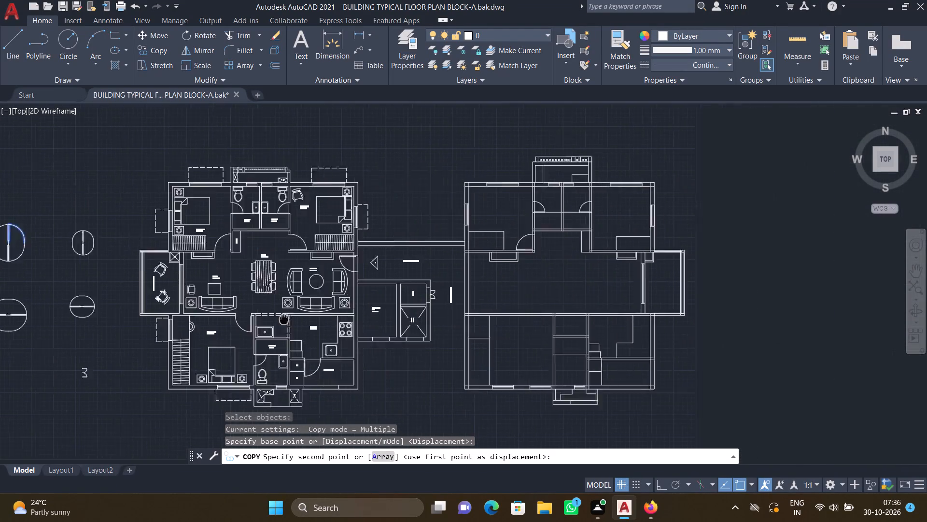
middle_click_drag(229, 325, 221, 326)
scroll(454, 267, "up", 3)
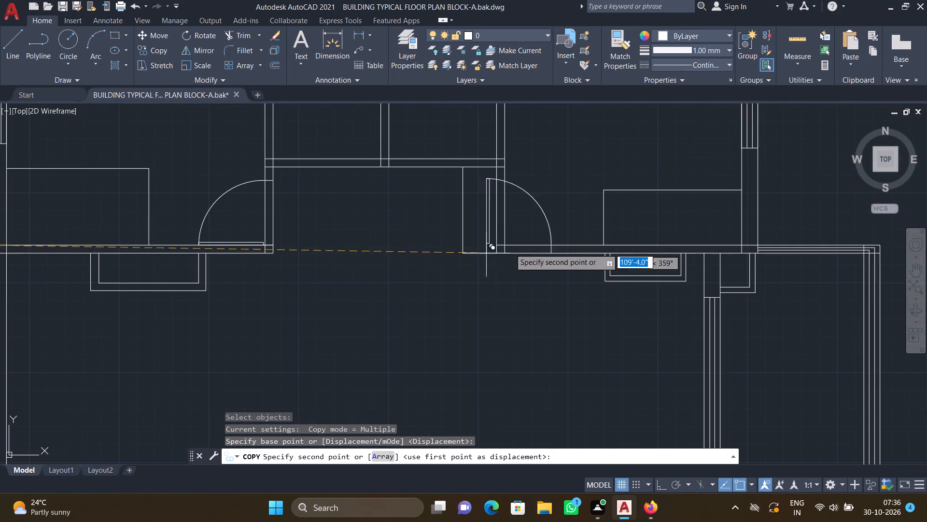
scroll(503, 255, "up", 2)
left_click(501, 247)
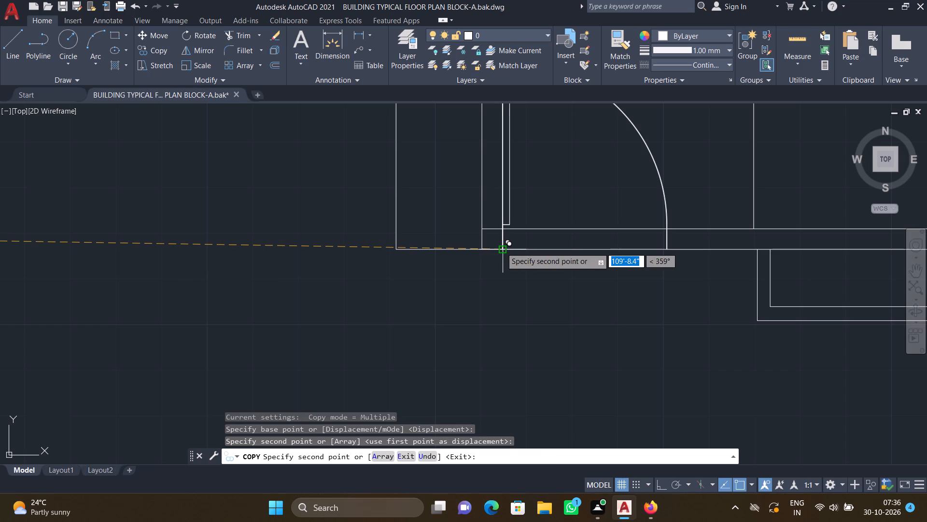
key("Return")
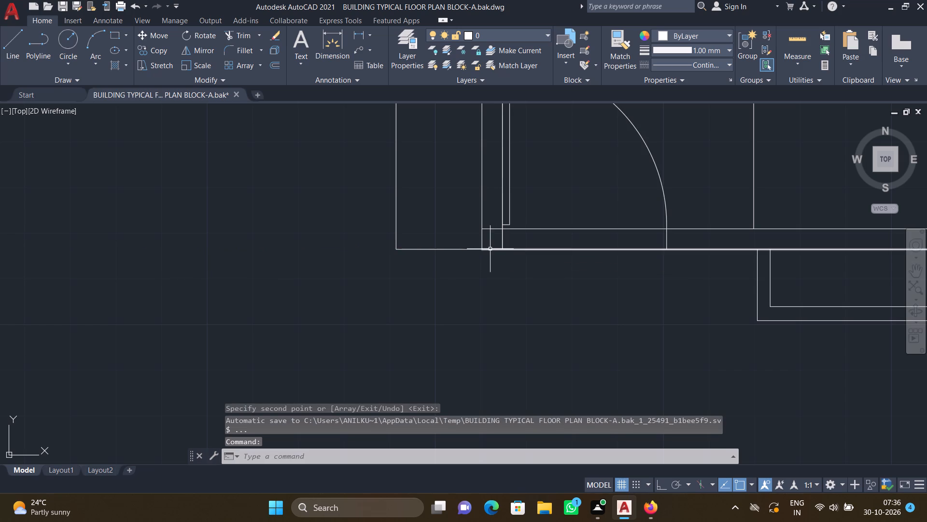
Copy the southeast leaf of the large horizontal door set, by the set's centre, onto the second unit's west wall, just south of the northwest room.
scroll(319, 315, "down", 5)
middle_click_drag(218, 330, 371, 269)
scroll(377, 278, "down", 2)
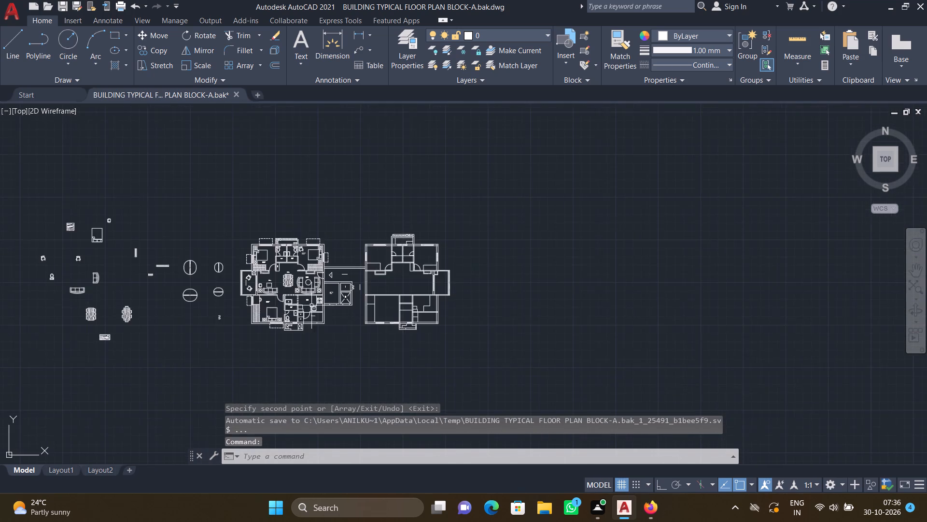
middle_click_drag(215, 342, 286, 365)
scroll(260, 324, "up", 4)
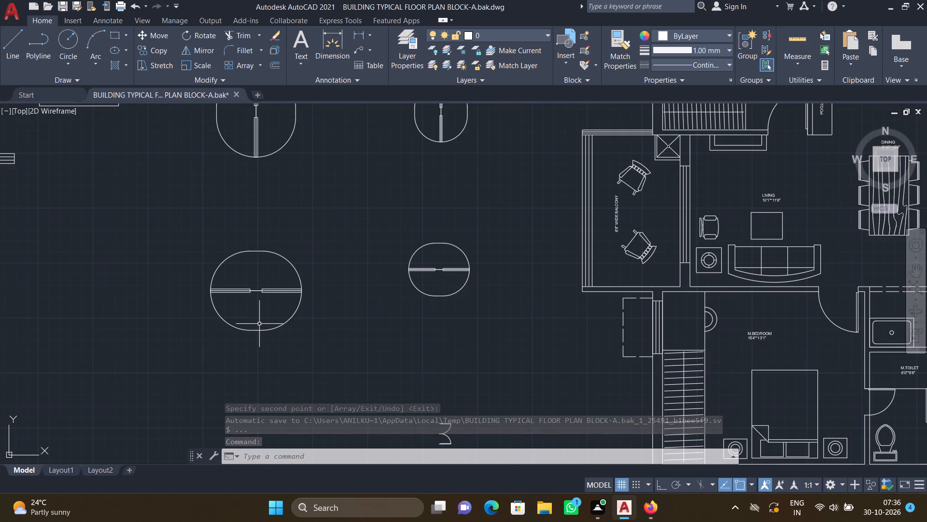
type("co")
key("Return")
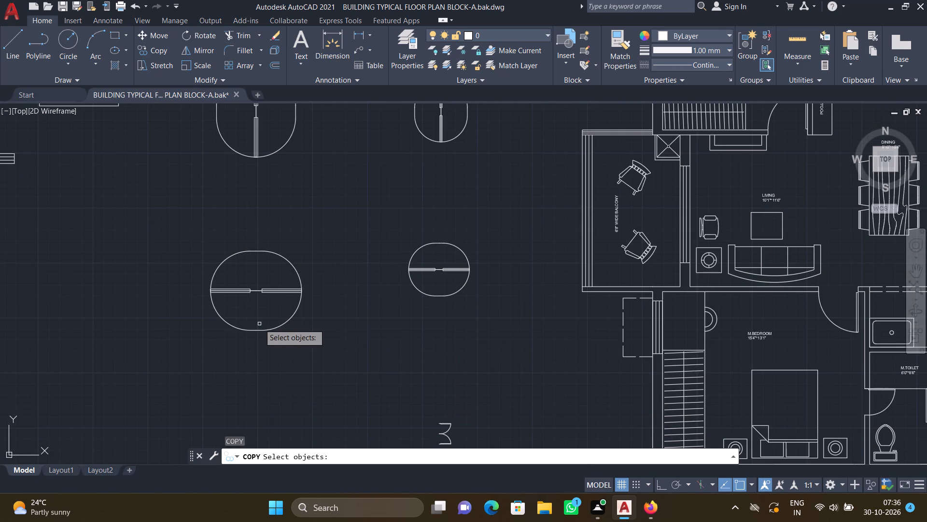
left_click(286, 322)
key("Return")
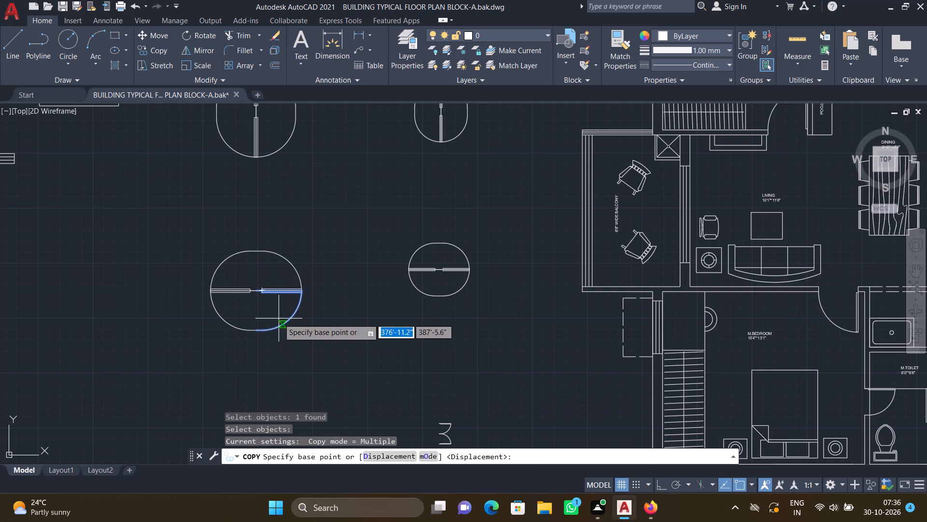
scroll(277, 315, "up", 4)
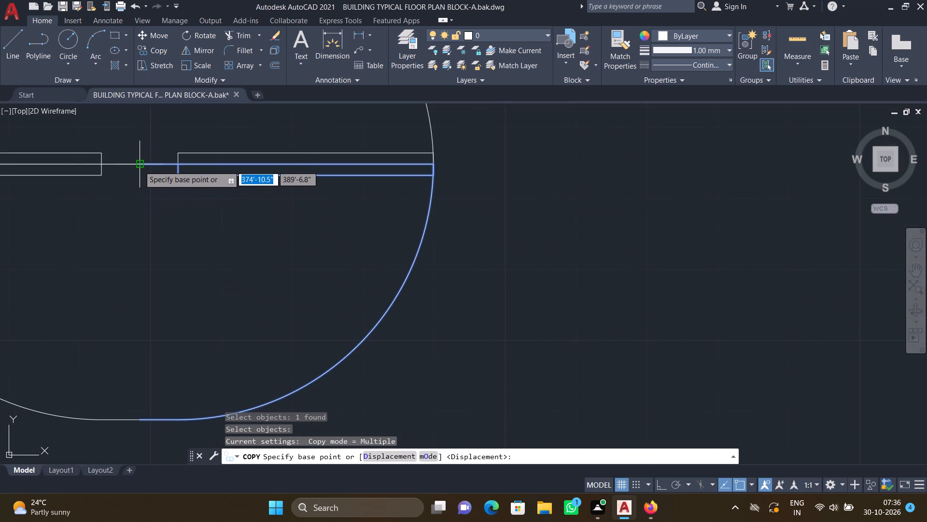
left_click(139, 166)
scroll(361, 304, "down", 5)
middle_click_drag(510, 348, 302, 318)
scroll(294, 324, "down", 4)
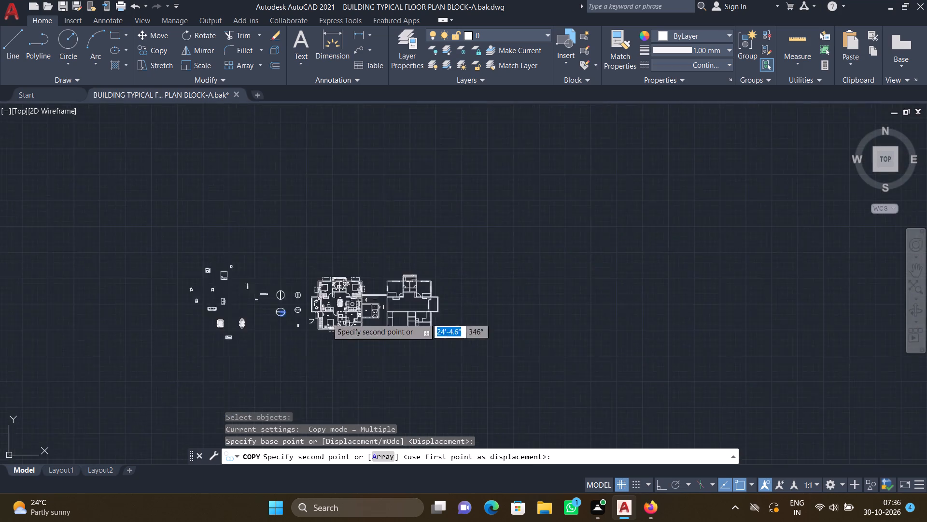
scroll(331, 318, "down", 1)
middle_click_drag(459, 375, 368, 362)
scroll(266, 303, "up", 4)
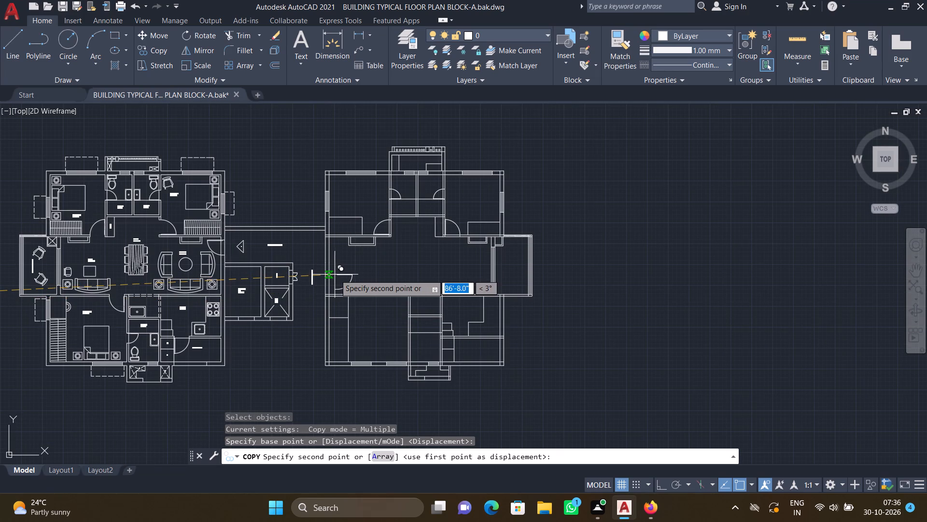
scroll(337, 267, "up", 3)
middle_click_drag(311, 230, 392, 318)
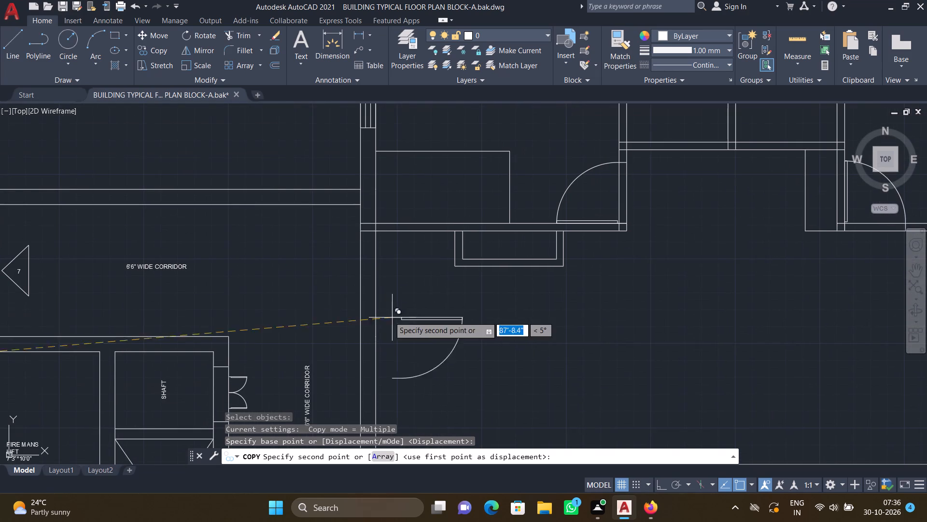
scroll(361, 265, "up", 2)
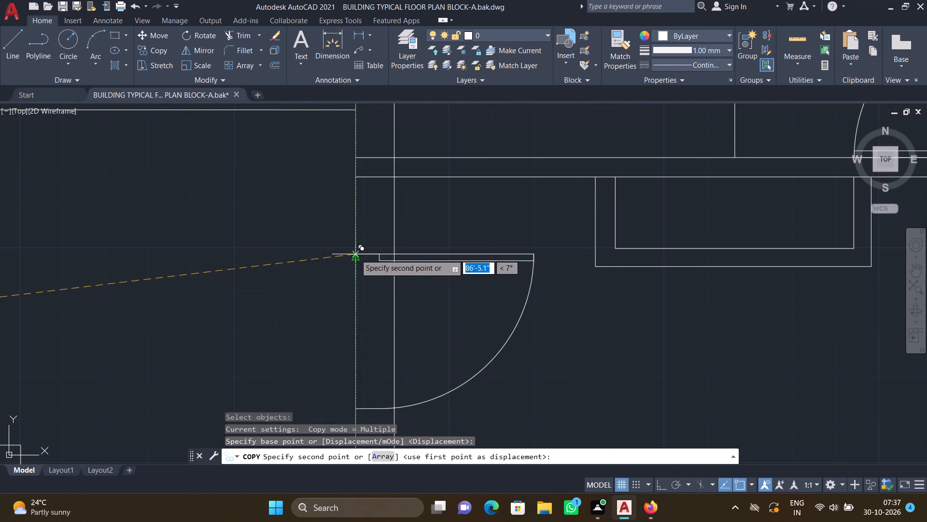
left_click(354, 248)
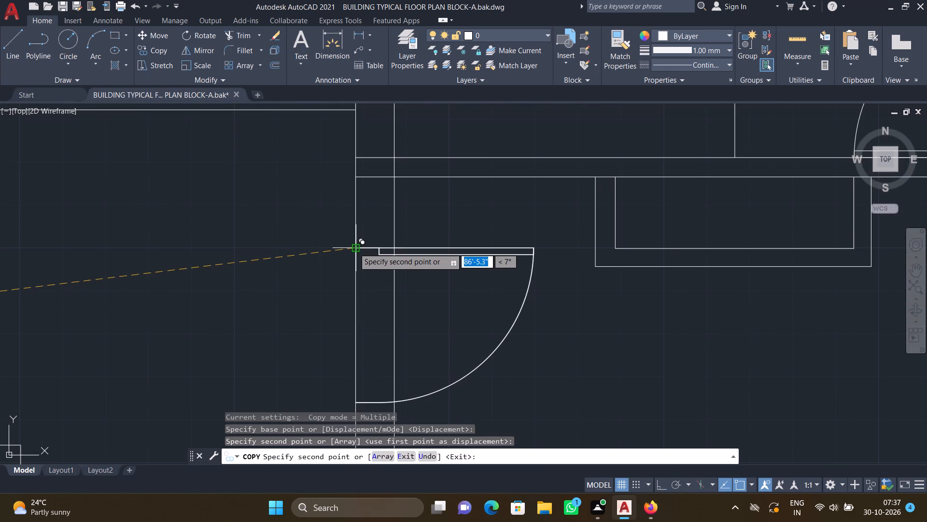
key("Return")
Copy the southwest leaf of the large vertical door set, by the set's centre, into the second unit's southwest room at its northeast corner.
scroll(351, 252, "down", 4)
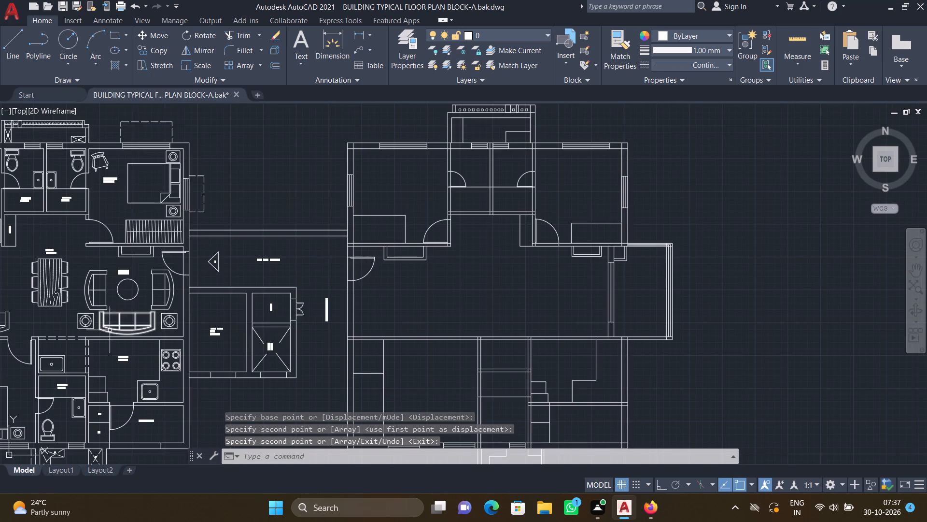
scroll(296, 287, "down", 3)
middle_click_drag(126, 364, 282, 345)
scroll(293, 263, "up", 1)
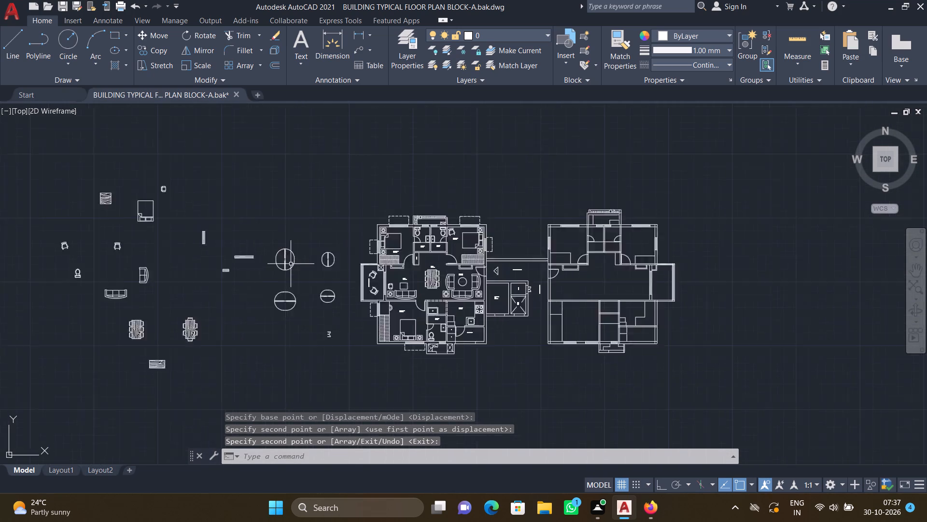
scroll(290, 264, "up", 1)
type("co")
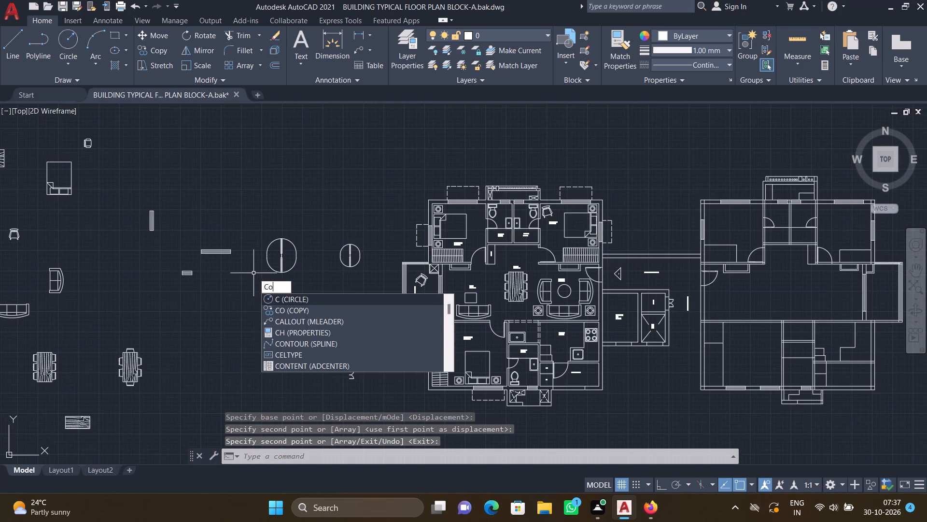
key("Return")
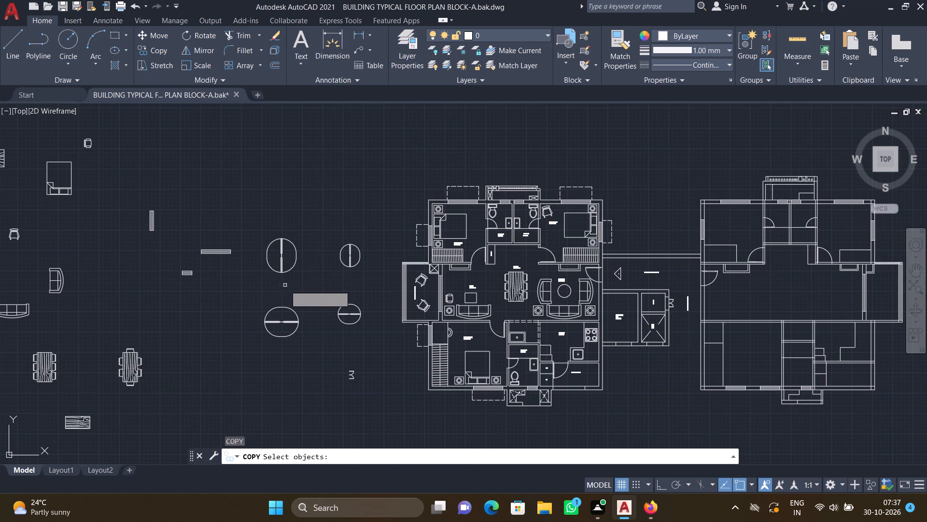
scroll(281, 272, "up", 3)
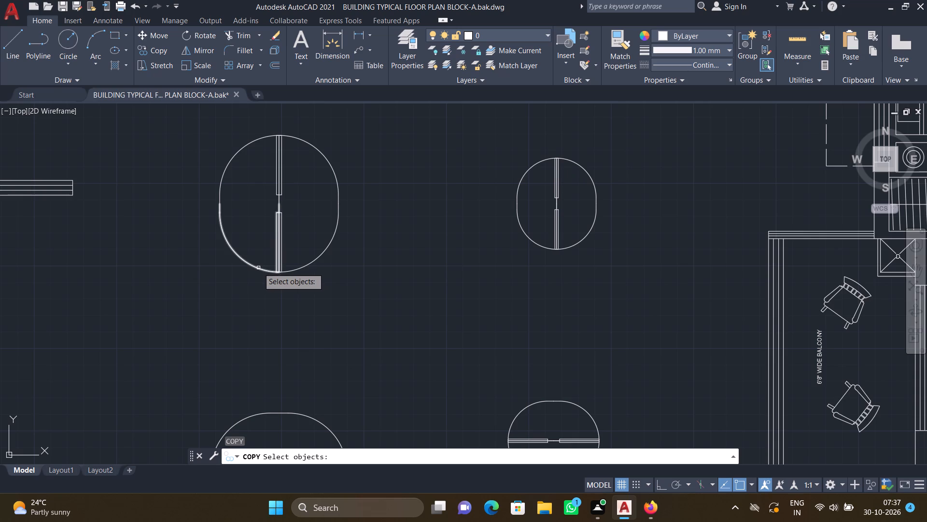
left_click(258, 268)
key("Return")
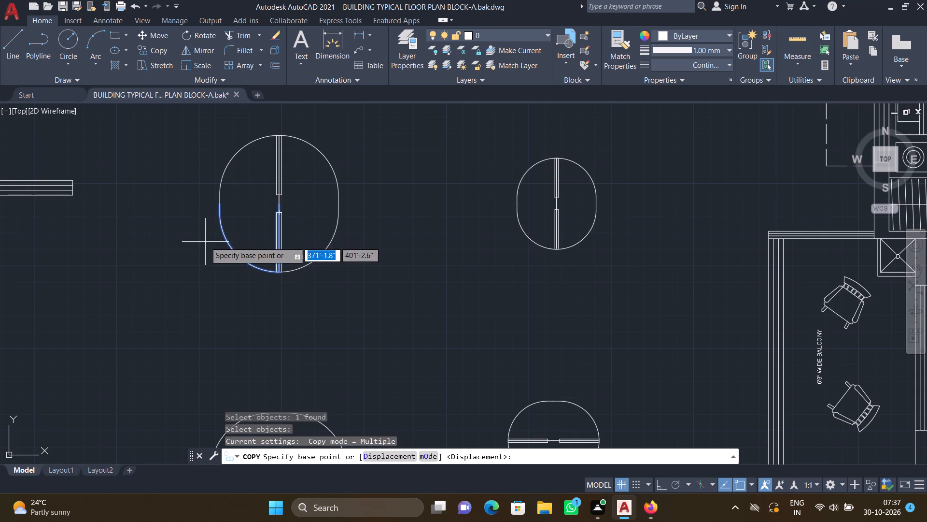
scroll(294, 215, "up", 3)
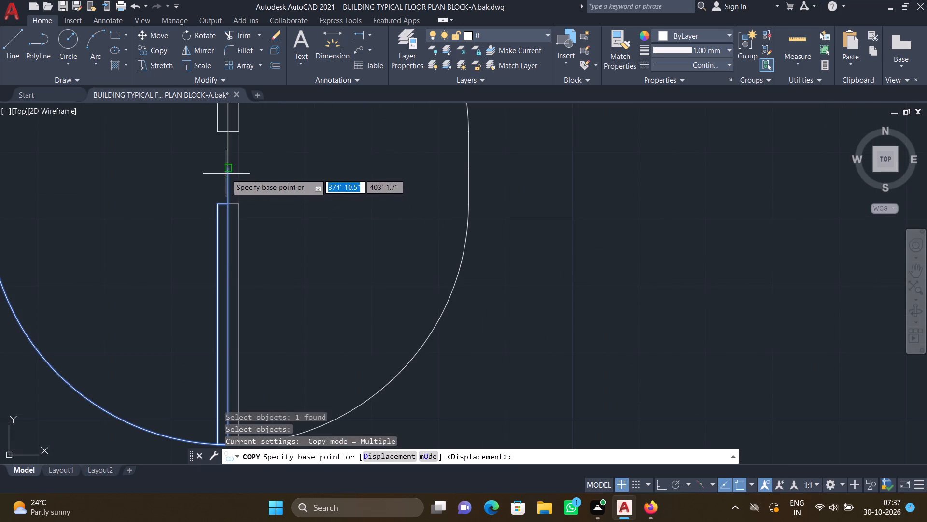
left_click(228, 172)
scroll(353, 246, "down", 4)
middle_click_drag(438, 324, 322, 266)
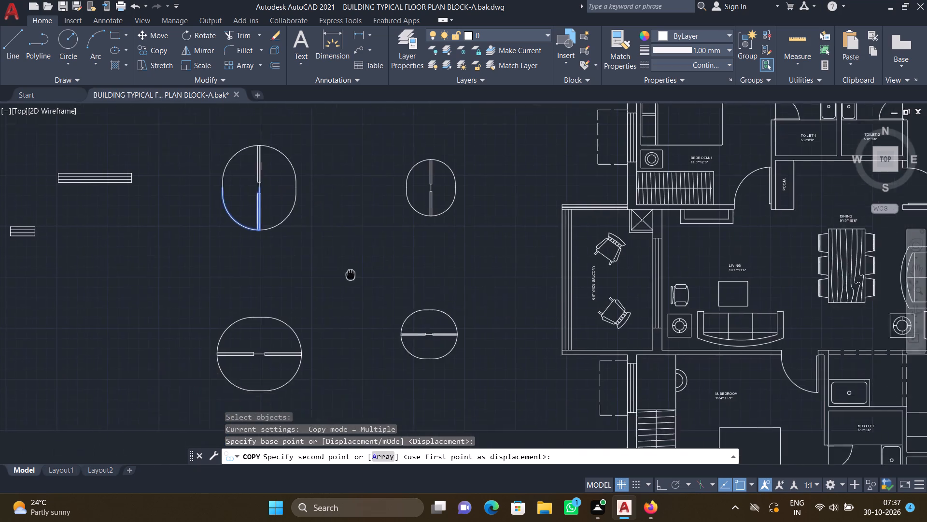
middle_click_drag(322, 266, 293, 256)
scroll(293, 256, "down", 3)
middle_click_drag(404, 360, 260, 332)
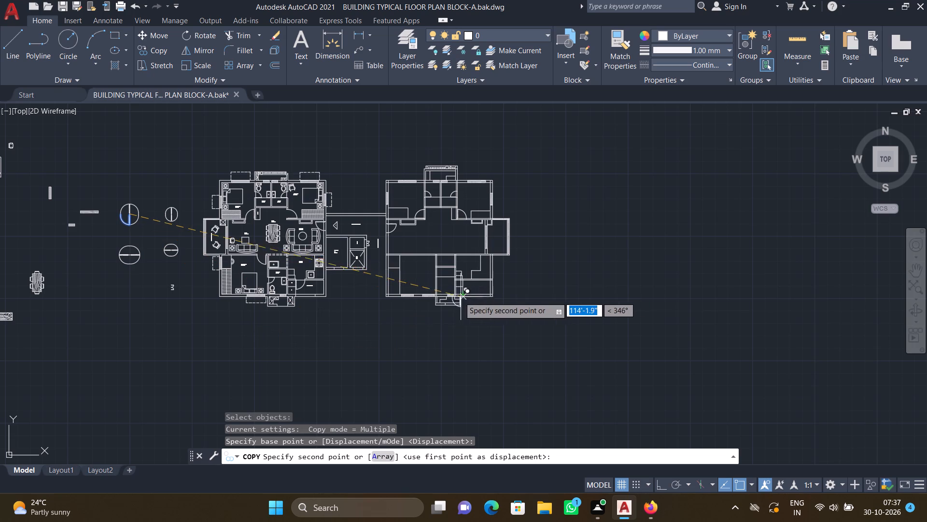
scroll(453, 269, "up", 3)
middle_click_drag(332, 254, 346, 309)
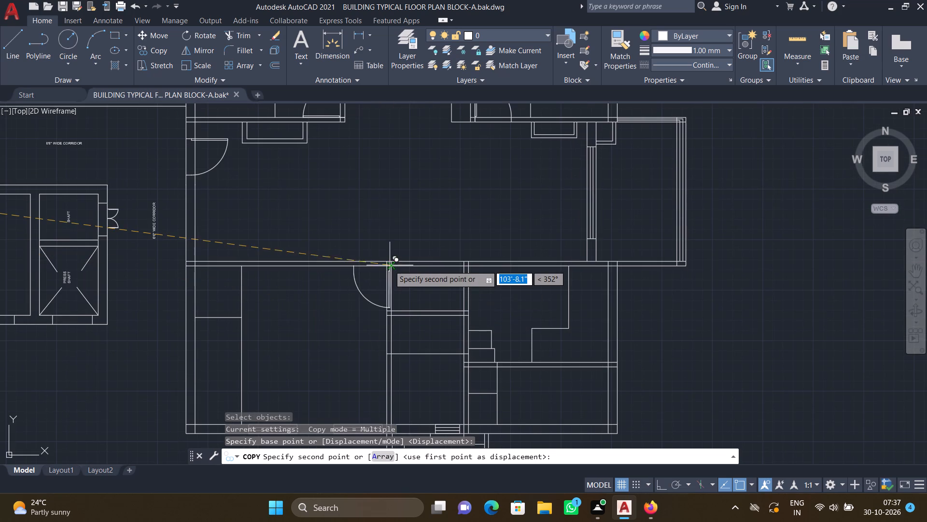
scroll(378, 264, "up", 3)
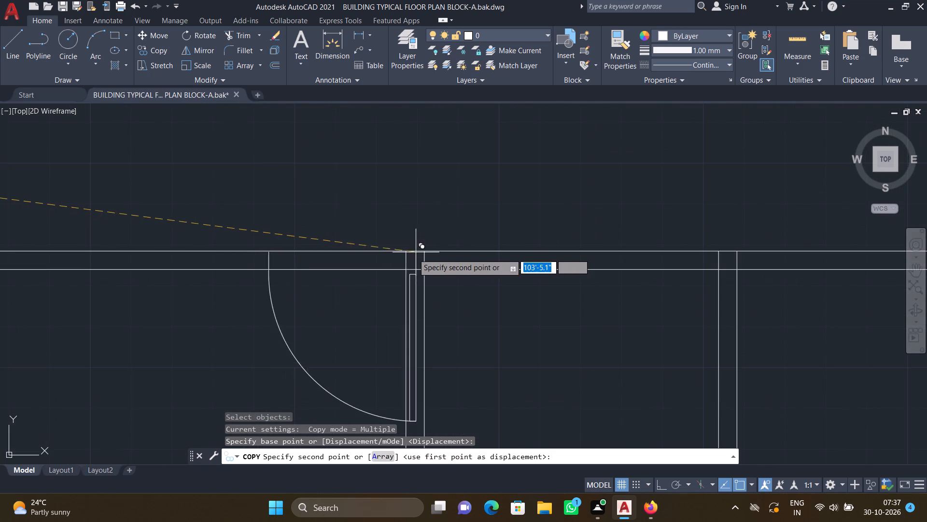
scroll(401, 255, "up", 3)
left_click(409, 236)
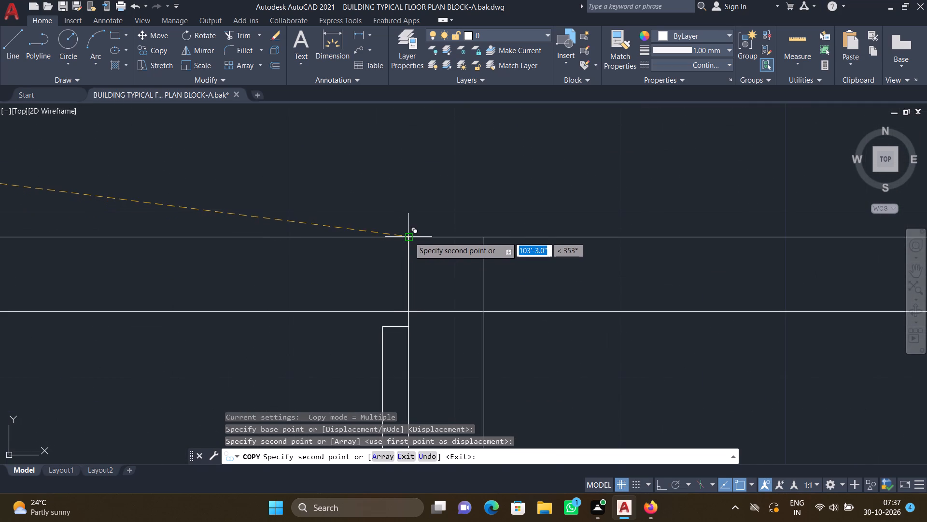
key("Return")
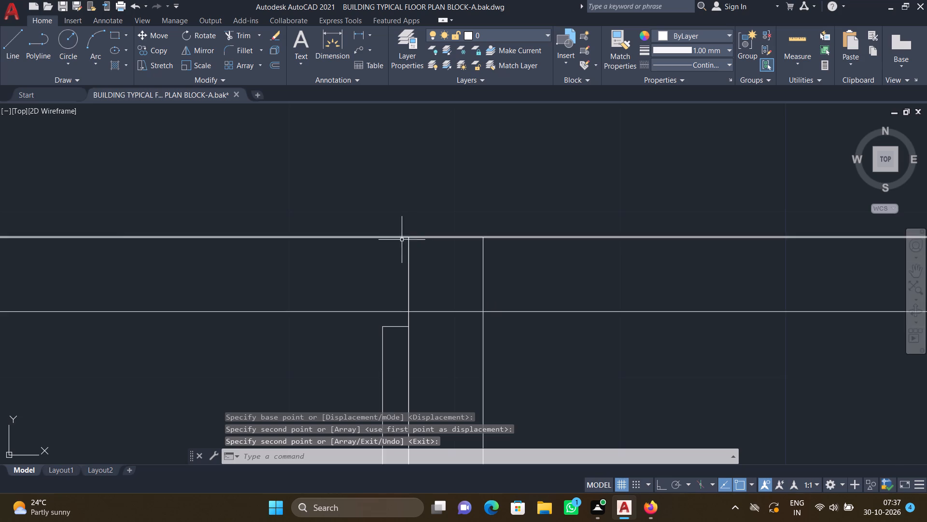
Copy the southeast leaf of the large vertical door set, by the set's centre, into the second unit's southeast utility room, at the partition's north end.
scroll(397, 257, "down", 4)
scroll(335, 307, "down", 3)
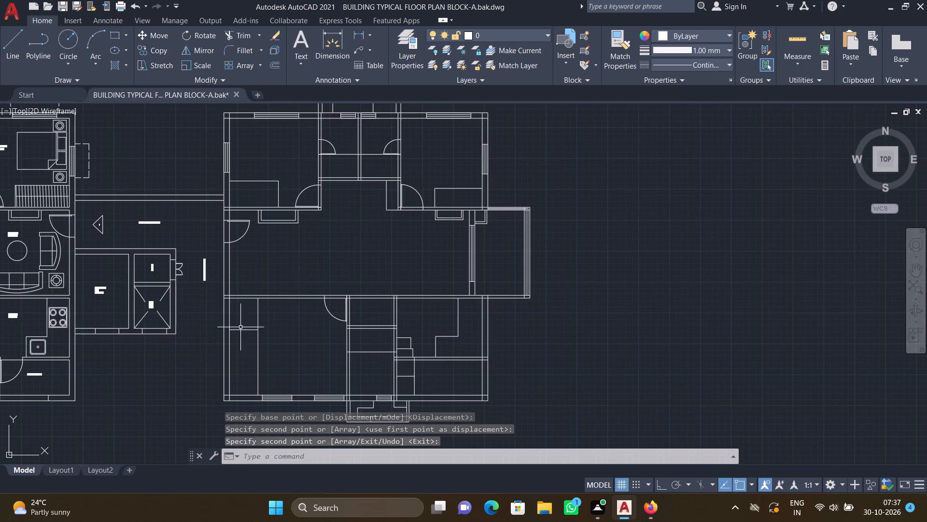
middle_click_drag(232, 326, 343, 311)
scroll(343, 311, "down", 3)
middle_click(191, 379)
middle_click_drag(219, 365, 253, 361)
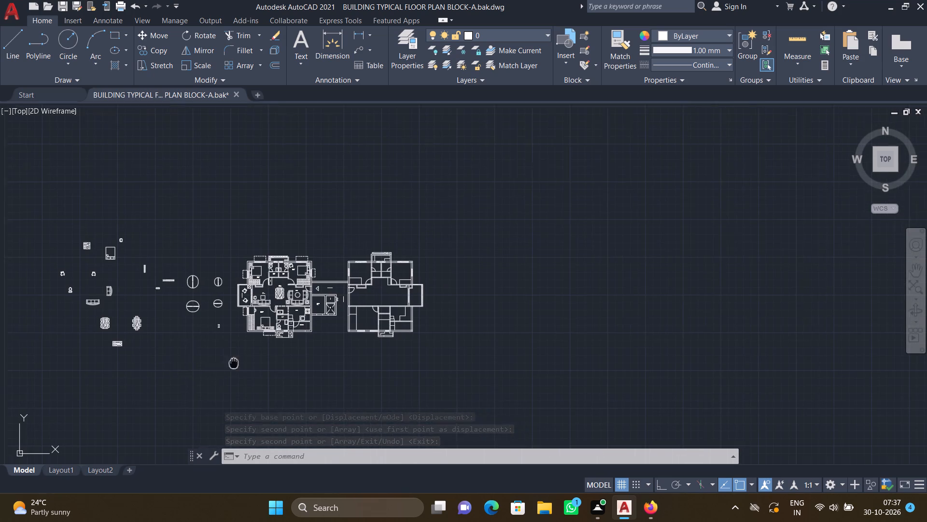
middle_click_drag(253, 361, 300, 360)
scroll(284, 280, "up", 4)
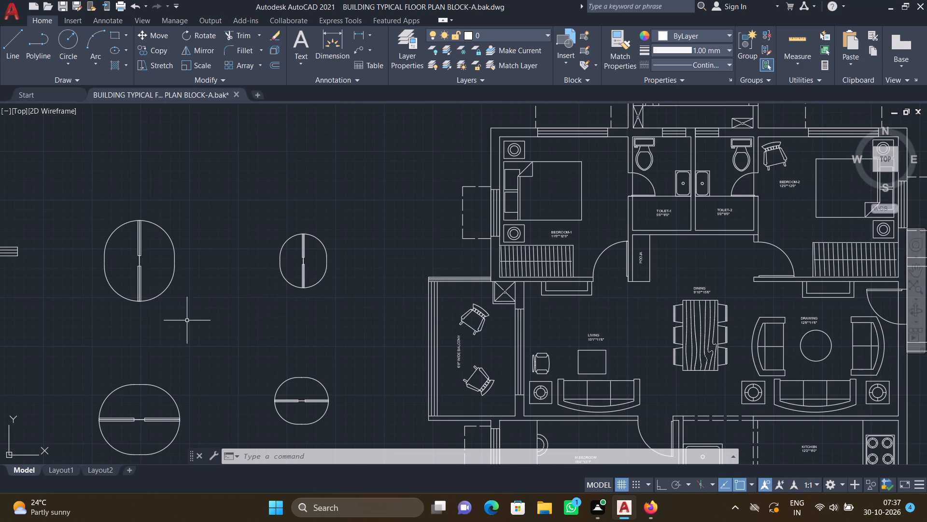
type("co")
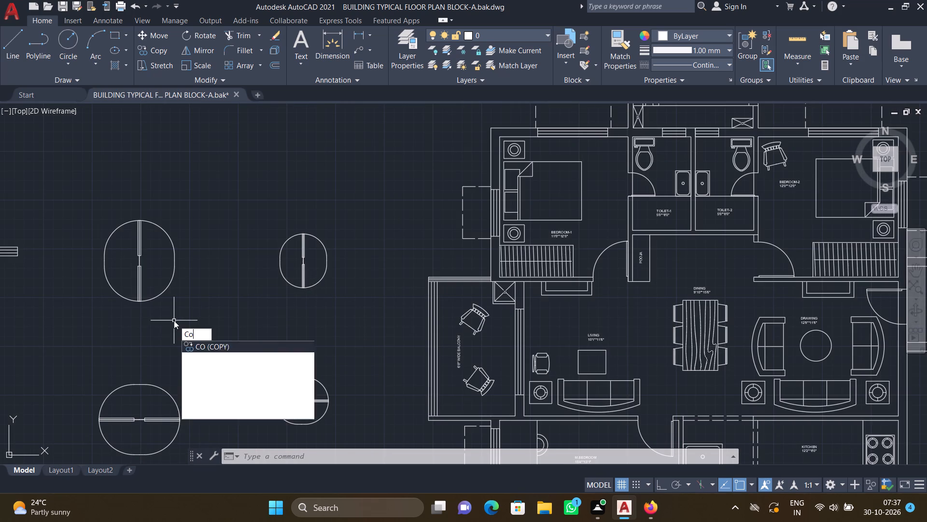
key("Return")
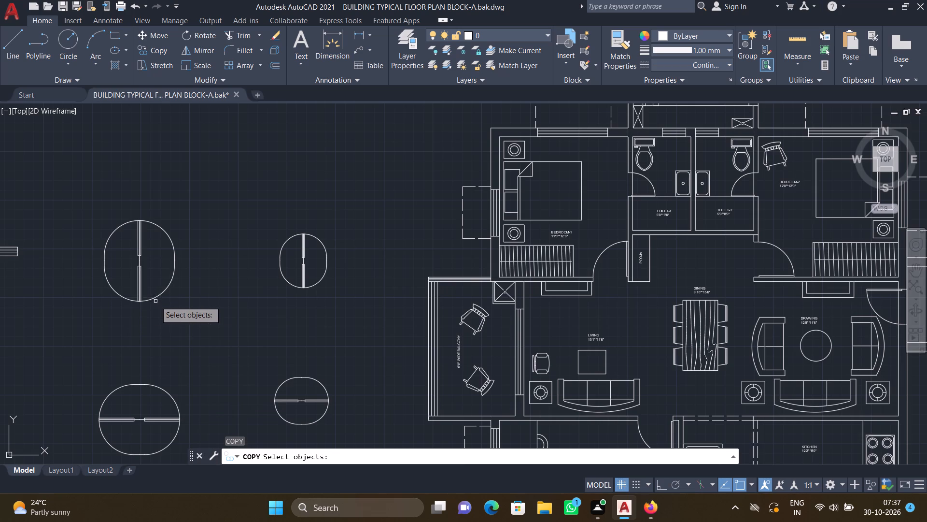
left_click(157, 296)
key("Return")
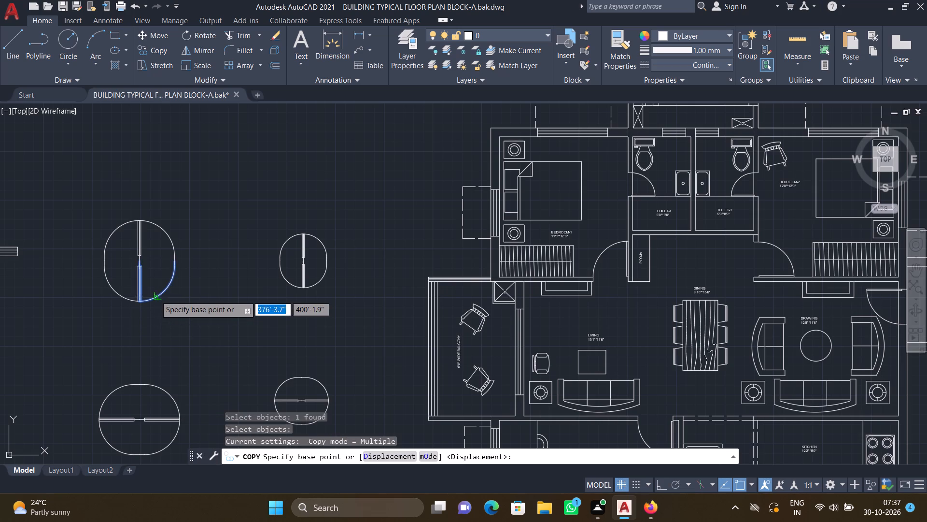
scroll(155, 267, "up", 4)
left_click_drag(41, 225, 46, 235)
scroll(295, 319, "down", 5)
middle_click_drag(437, 410, 341, 313)
scroll(335, 303, "down", 2)
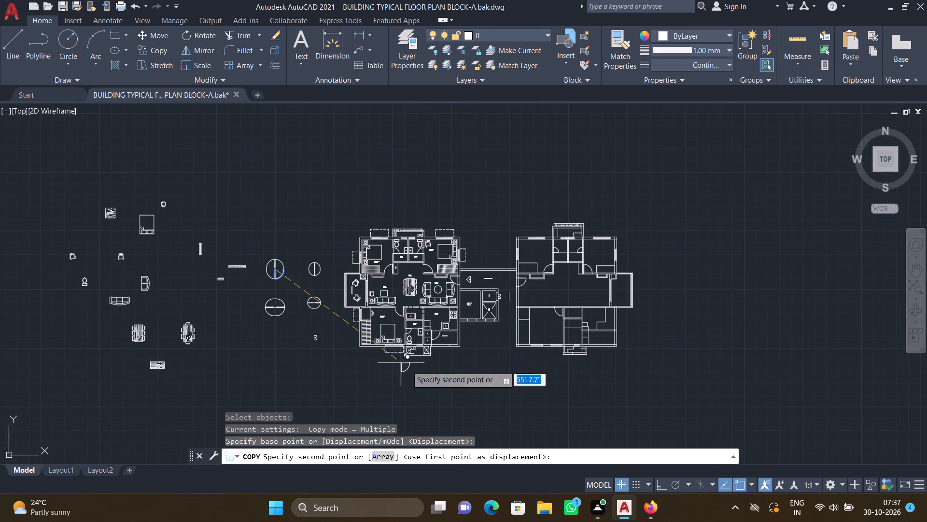
middle_click_drag(430, 380, 309, 312)
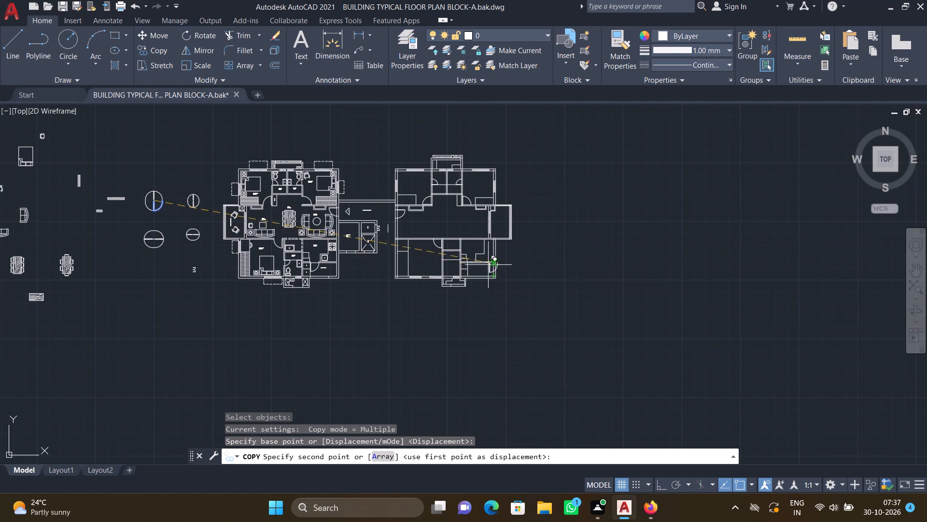
scroll(485, 262, "up", 5)
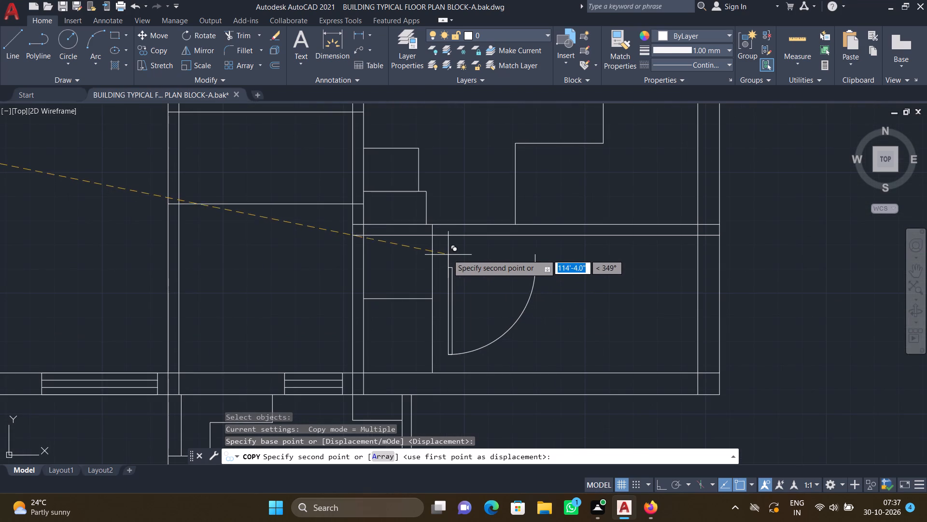
scroll(434, 246, "up", 3)
scroll(426, 168, "up", 2)
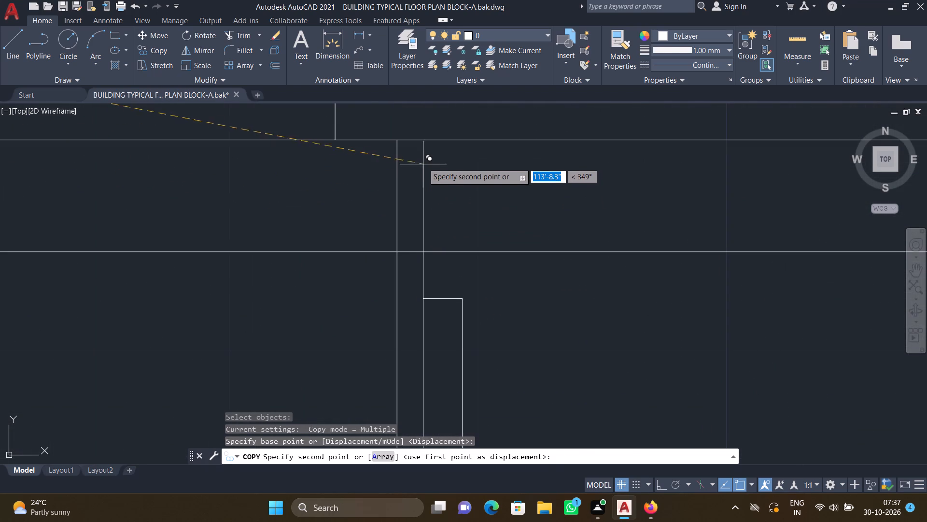
left_click(413, 140)
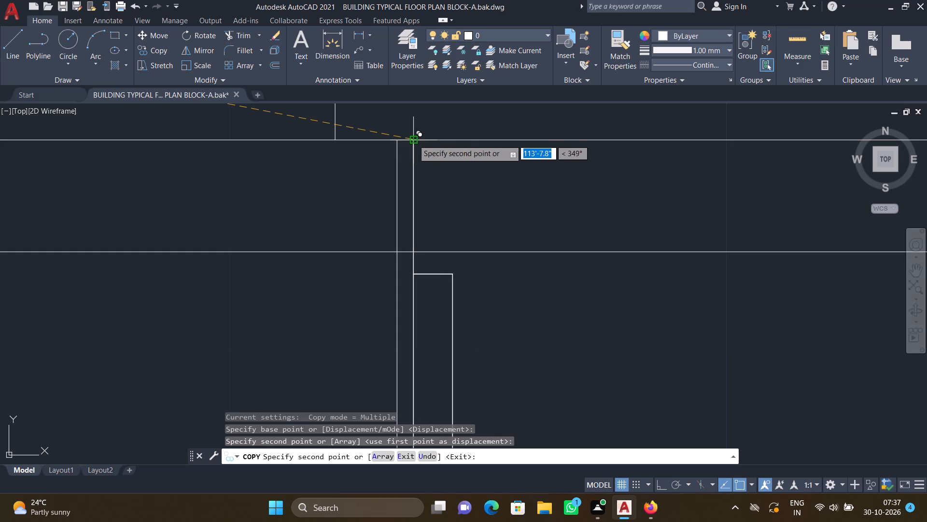
key("Return")
Copy the southeast leaf of the small horizontal door set, by the set's centre, onto the south toilet's west wall, just below the partition line.
scroll(412, 140, "down", 4)
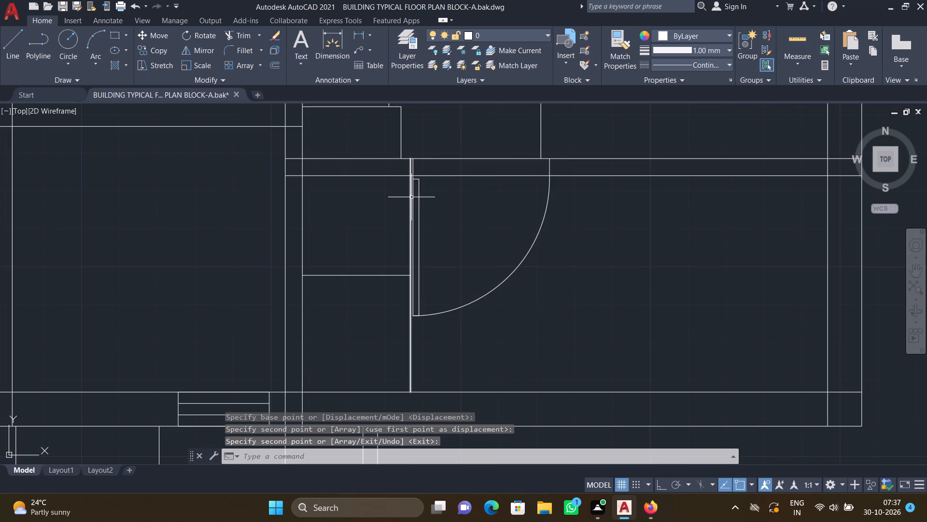
scroll(372, 215, "down", 4)
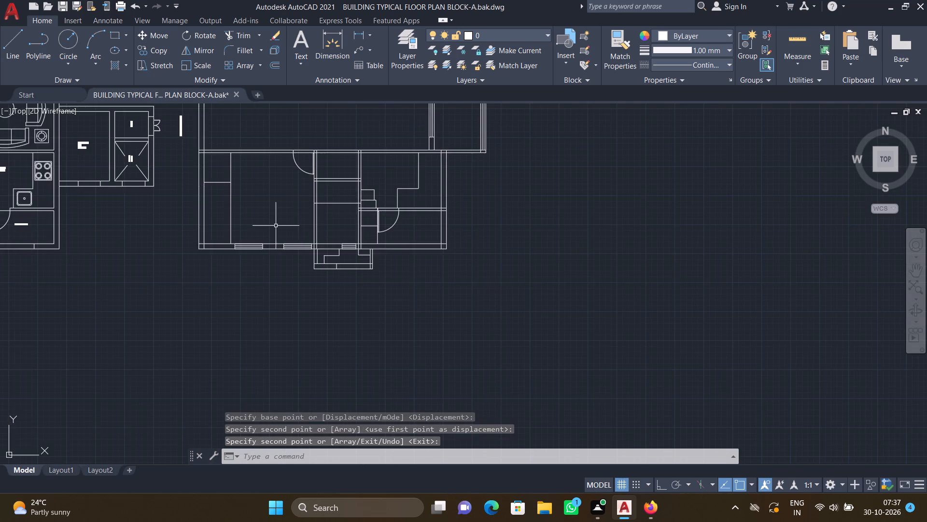
middle_click_drag(277, 227, 441, 260)
scroll(440, 260, "down", 3)
middle_click_drag(214, 271, 331, 301)
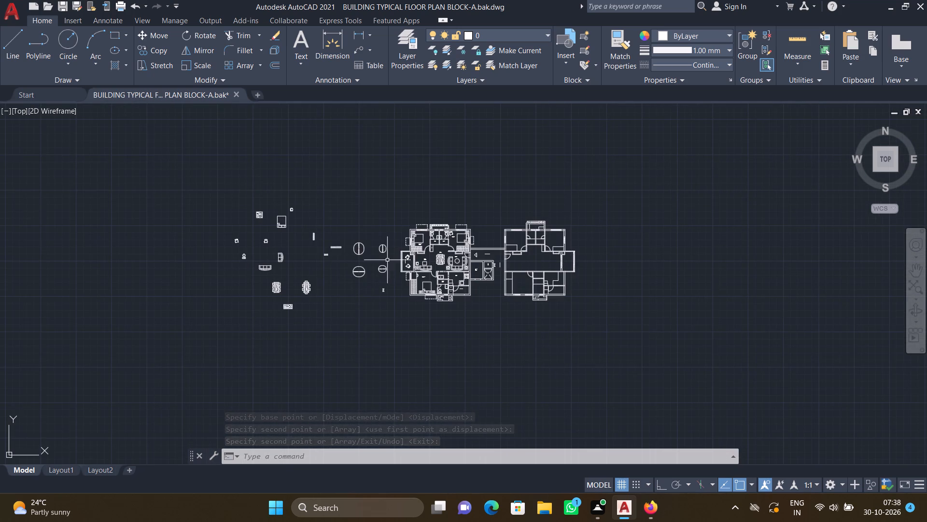
scroll(387, 260, "up", 3)
type("co")
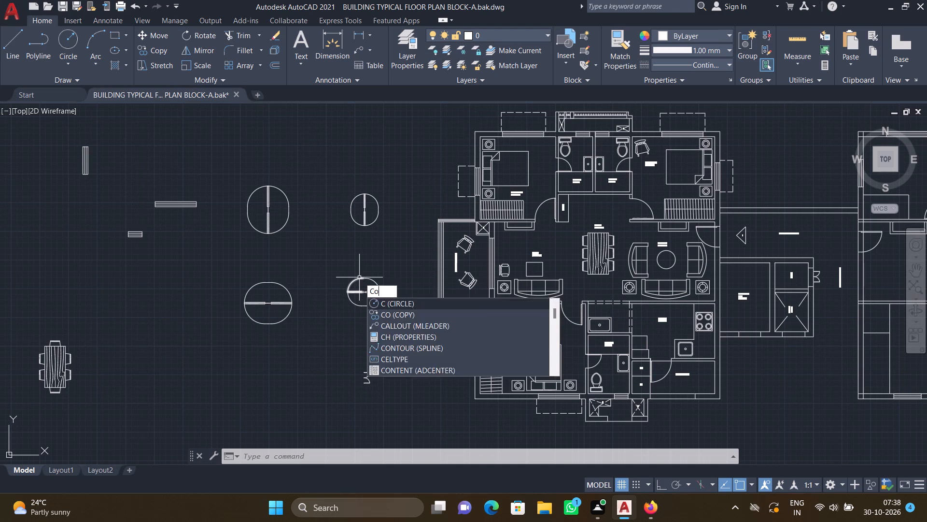
key("Return")
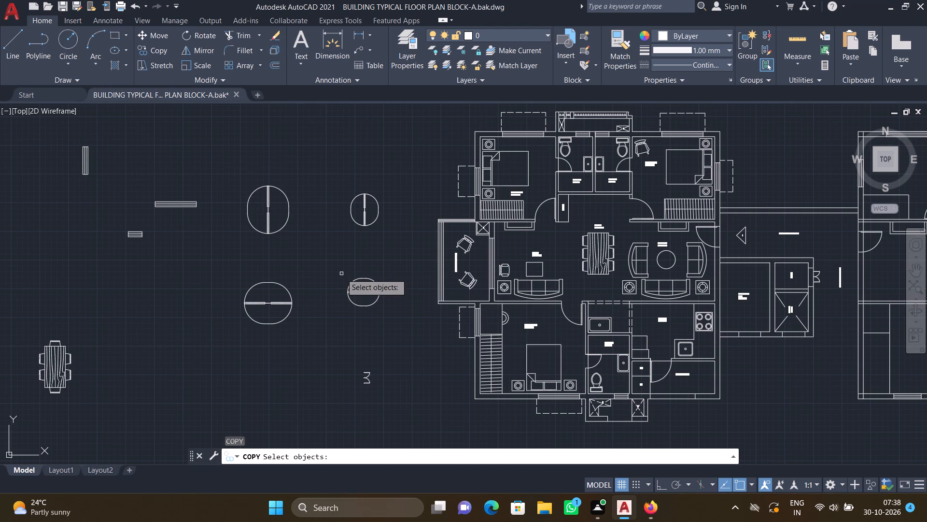
scroll(377, 300, "up", 3)
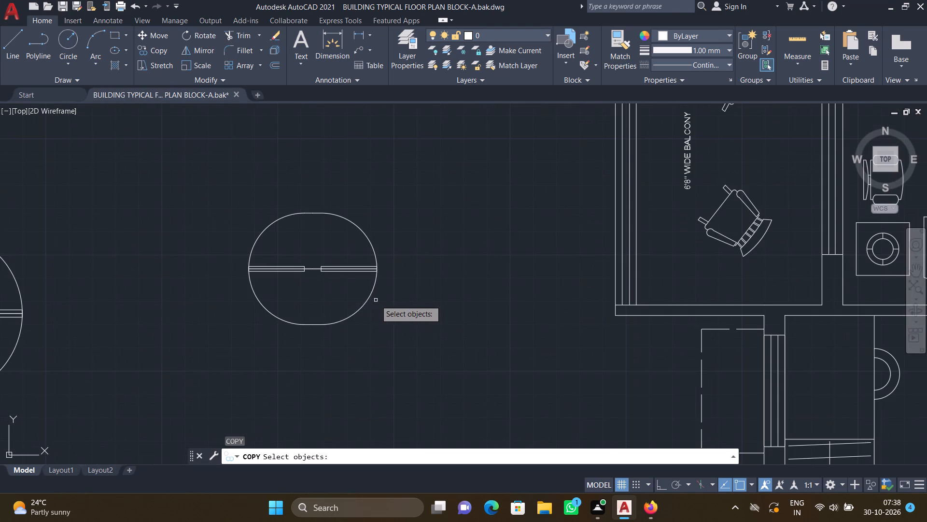
left_click(368, 298)
key("Return")
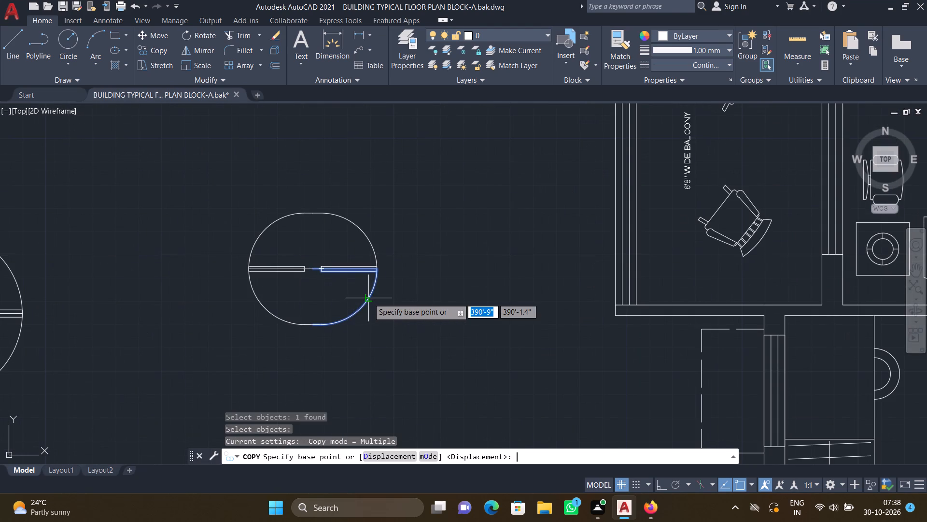
scroll(332, 279, "up", 3)
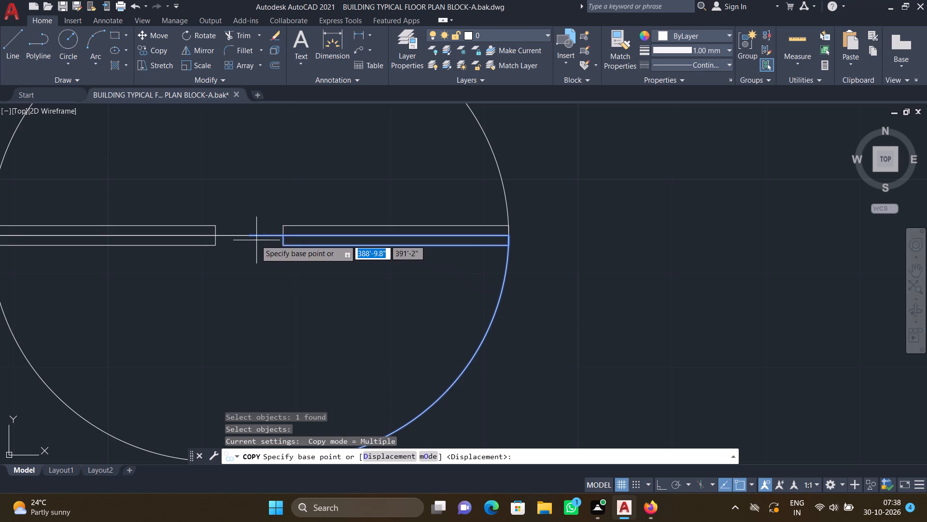
left_click(253, 235)
scroll(350, 285, "down", 4)
middle_click_drag(477, 338, 397, 298)
scroll(400, 300, "down", 3)
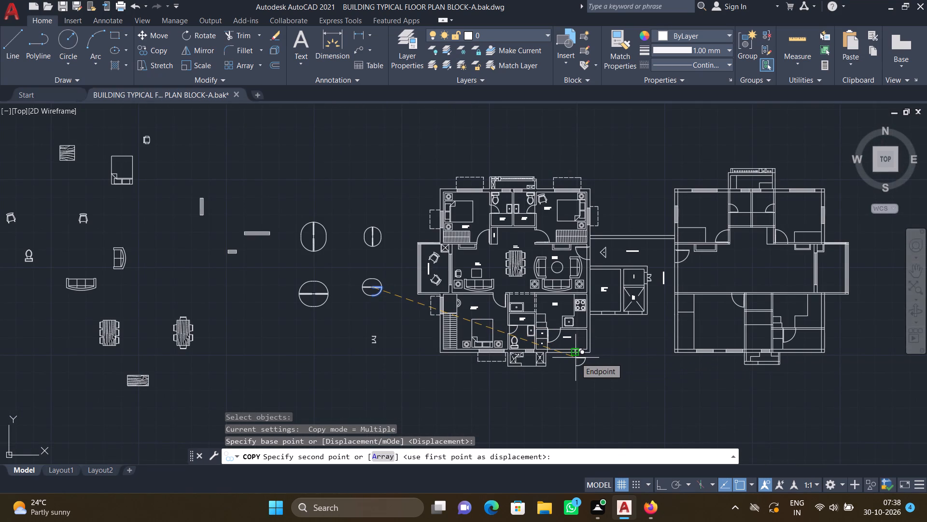
middle_click_drag(657, 373, 479, 341)
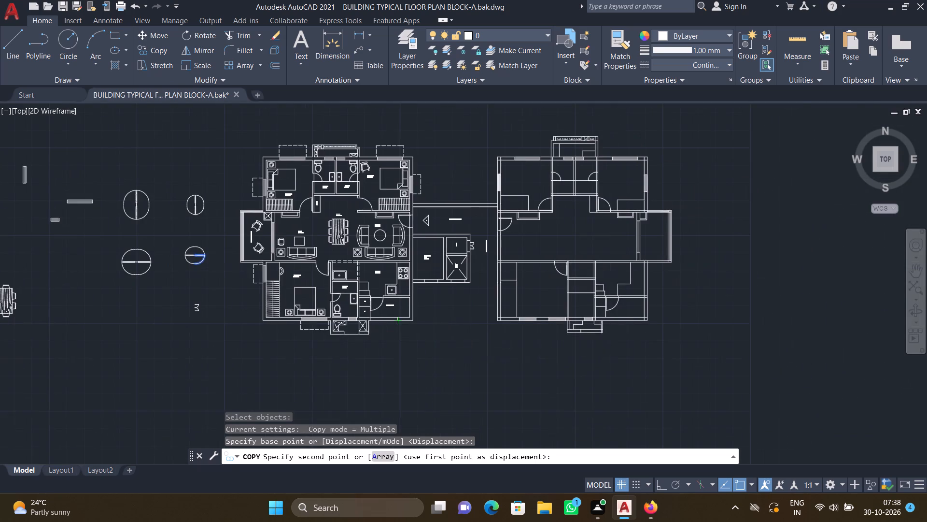
scroll(553, 335, "down", 1)
middle_click_drag(592, 354, 435, 332)
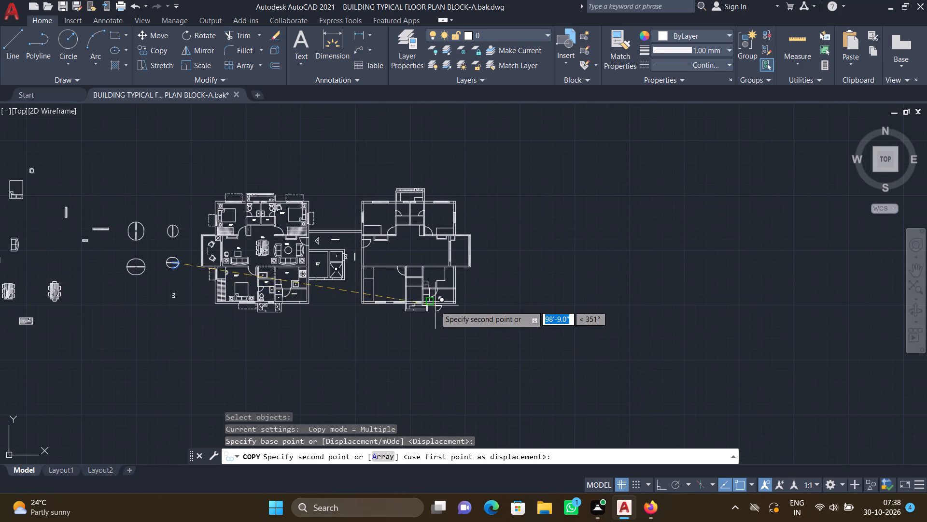
scroll(435, 304, "up", 3)
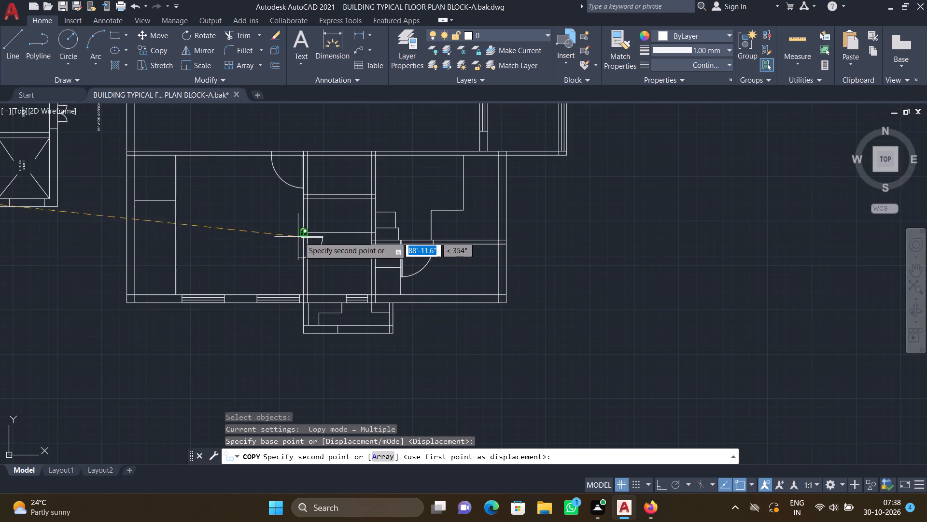
scroll(299, 237, "up", 3)
middle_click_drag(299, 237, 355, 290)
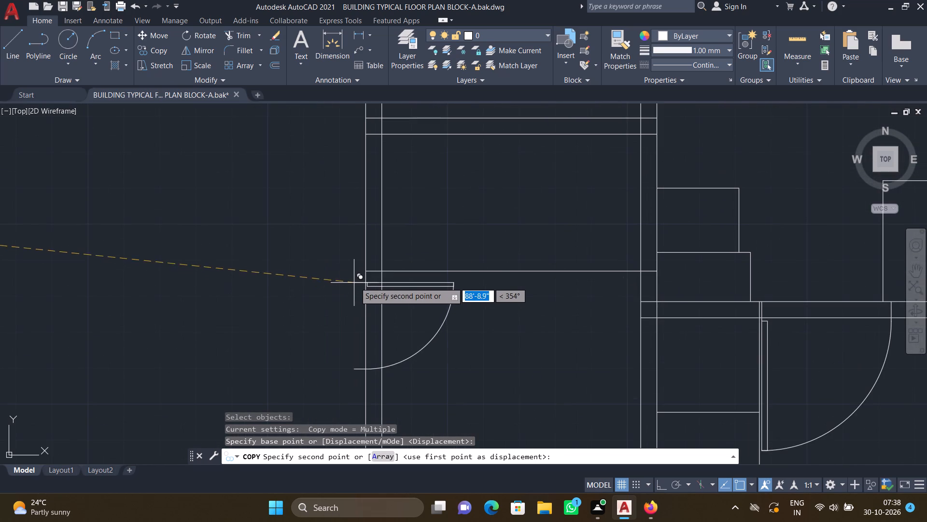
scroll(358, 278, "up", 2)
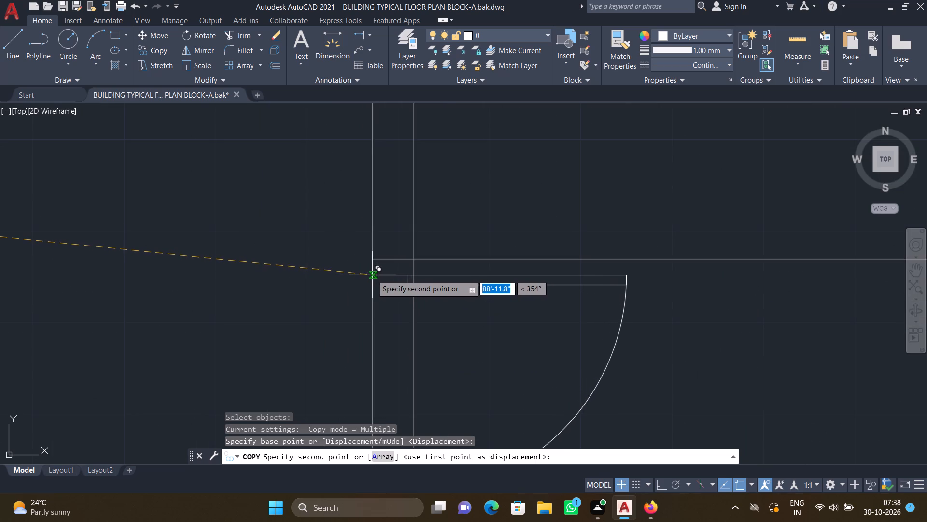
left_click(371, 272)
key("Return")
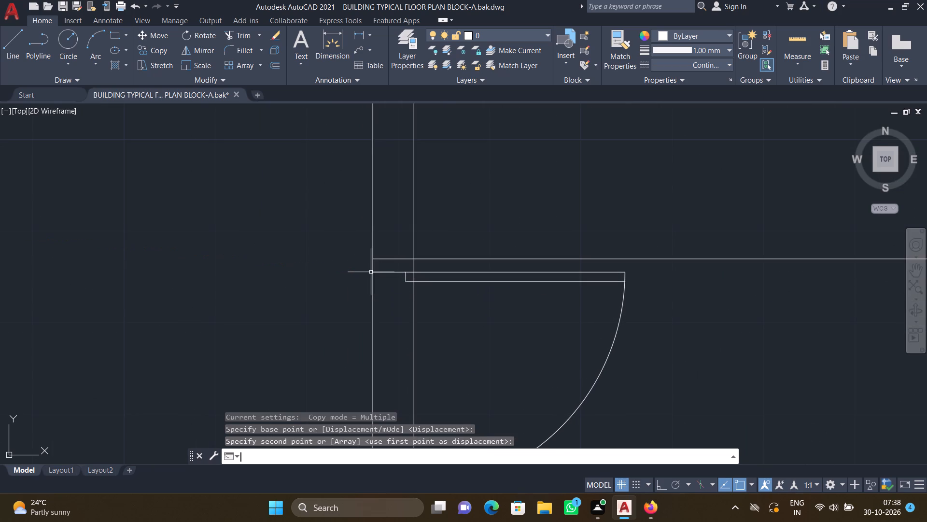
Trim the hall's south wall lines above the south toilet block and the adjoining wall stretch on the kitchen side, opening the passage.
scroll(351, 284, "down", 3)
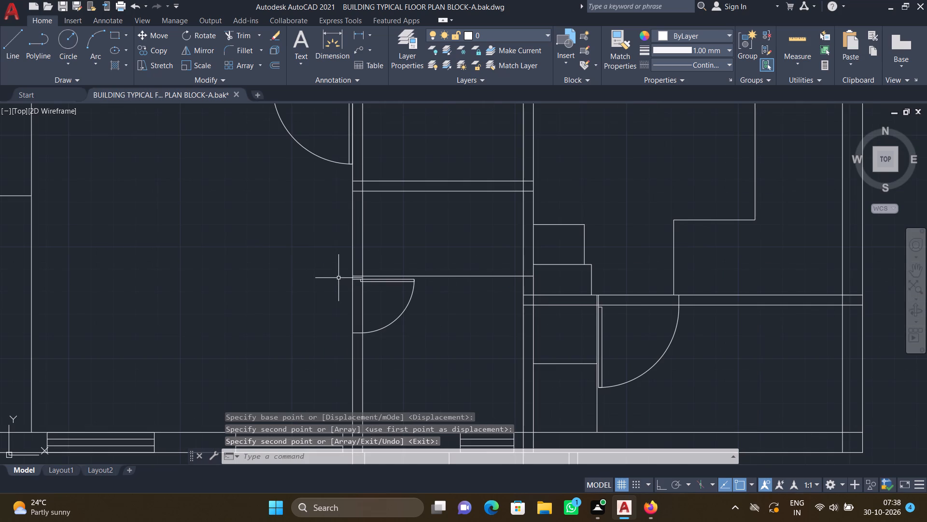
scroll(299, 288, "down", 2)
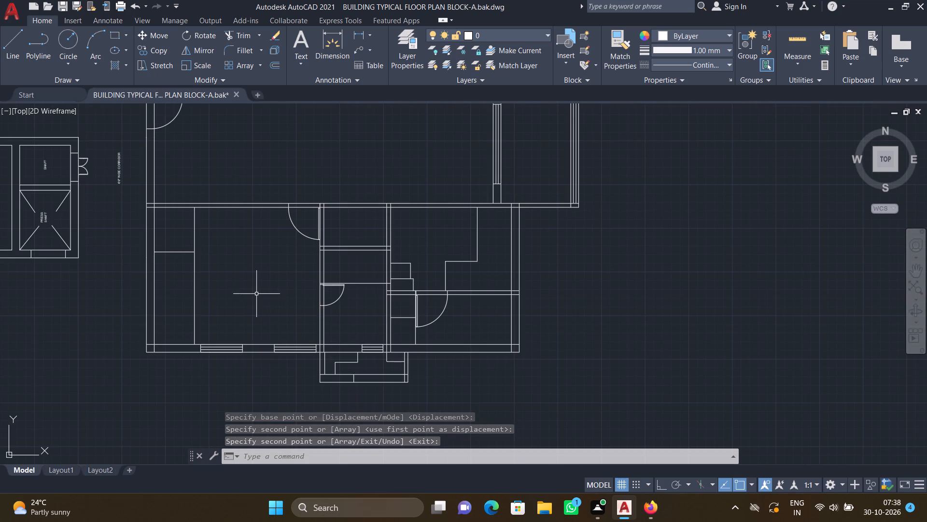
middle_click_drag(255, 317, 371, 349)
scroll(485, 253, "up", 2)
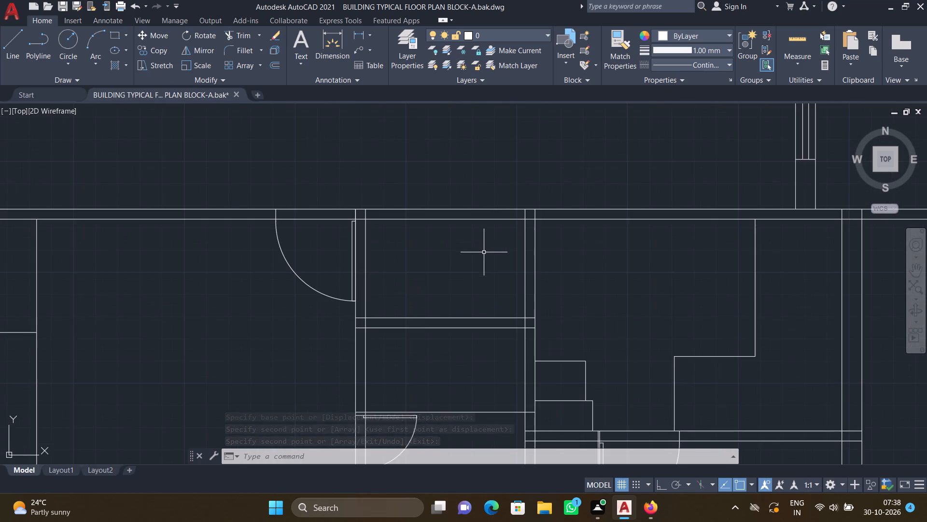
type("tr")
key("Return")
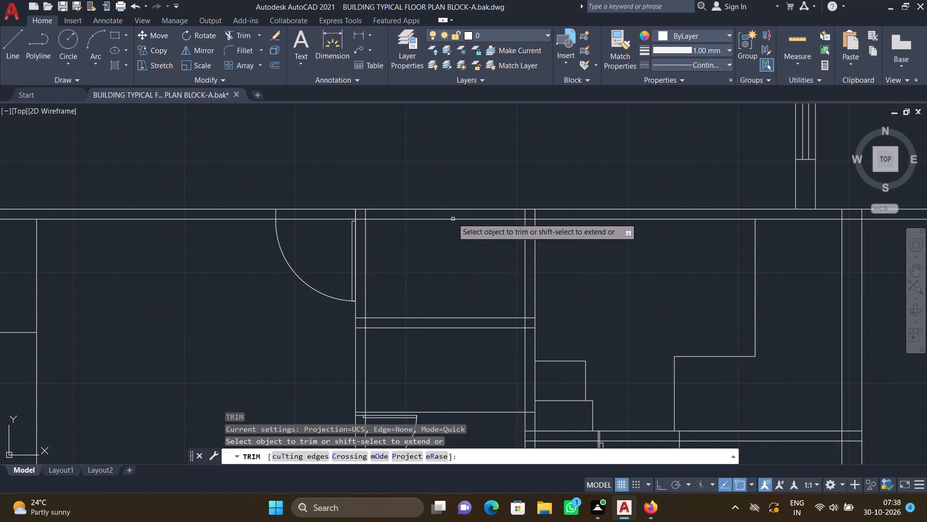
left_click_drag(435, 182, 447, 236)
left_click_drag(449, 237, 567, 275)
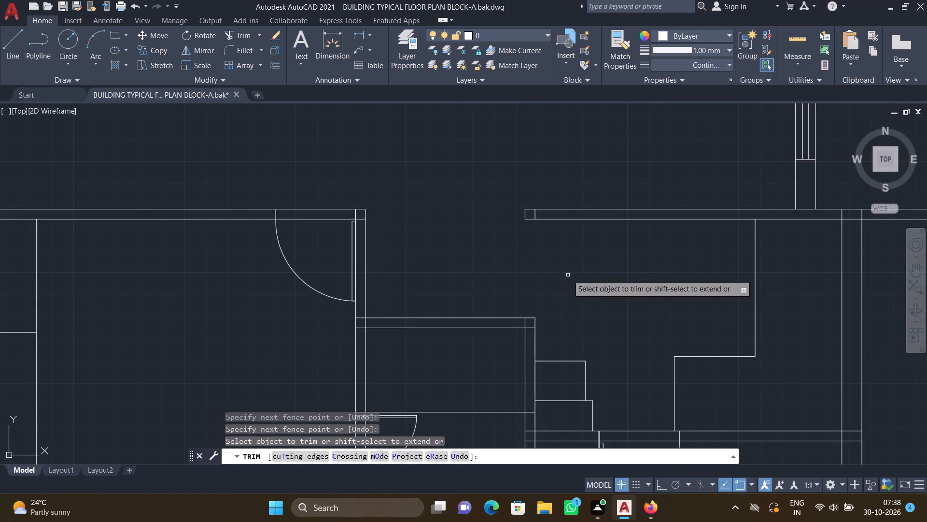
key("Return")
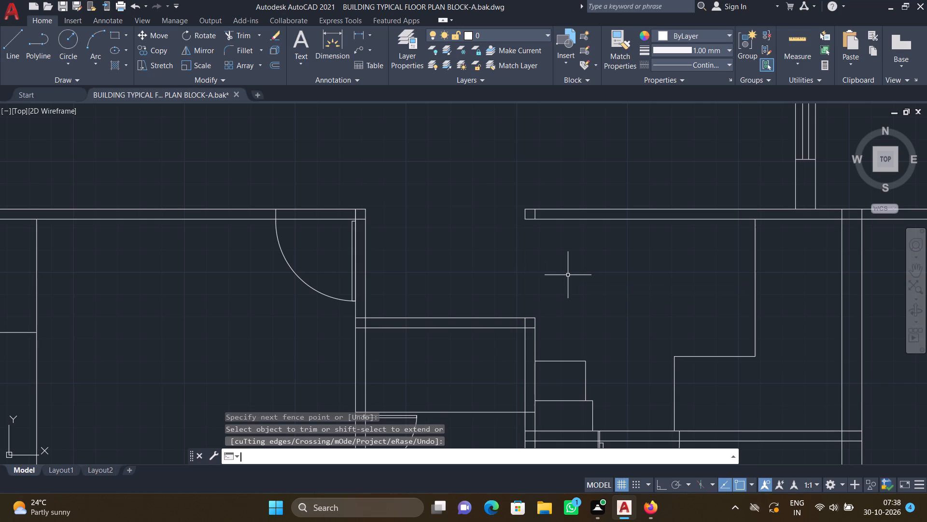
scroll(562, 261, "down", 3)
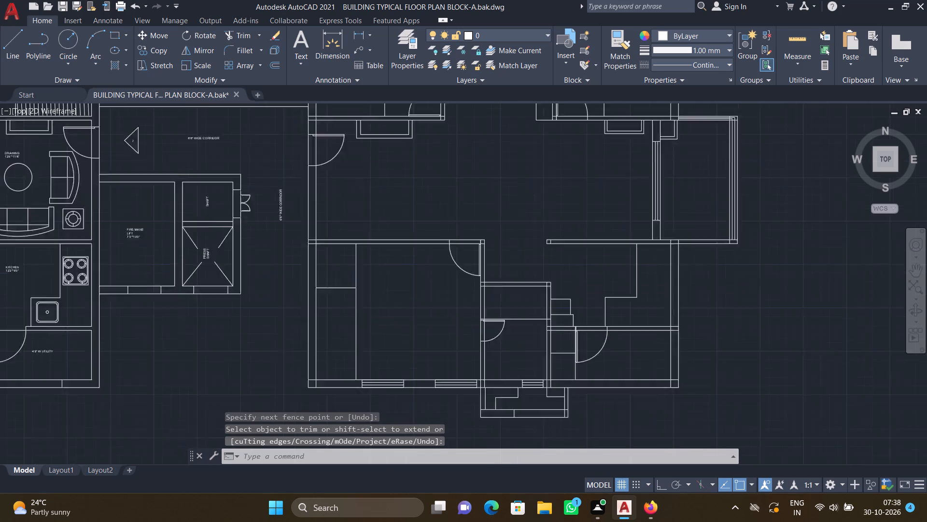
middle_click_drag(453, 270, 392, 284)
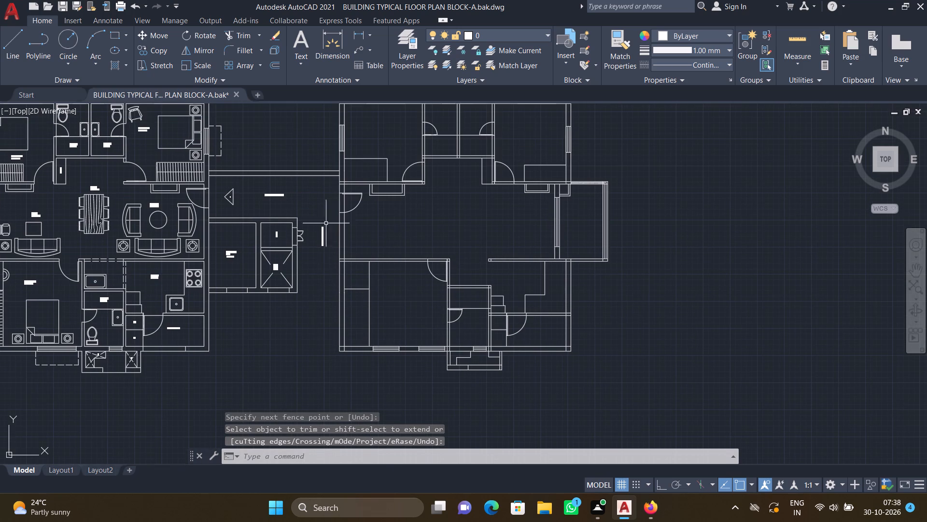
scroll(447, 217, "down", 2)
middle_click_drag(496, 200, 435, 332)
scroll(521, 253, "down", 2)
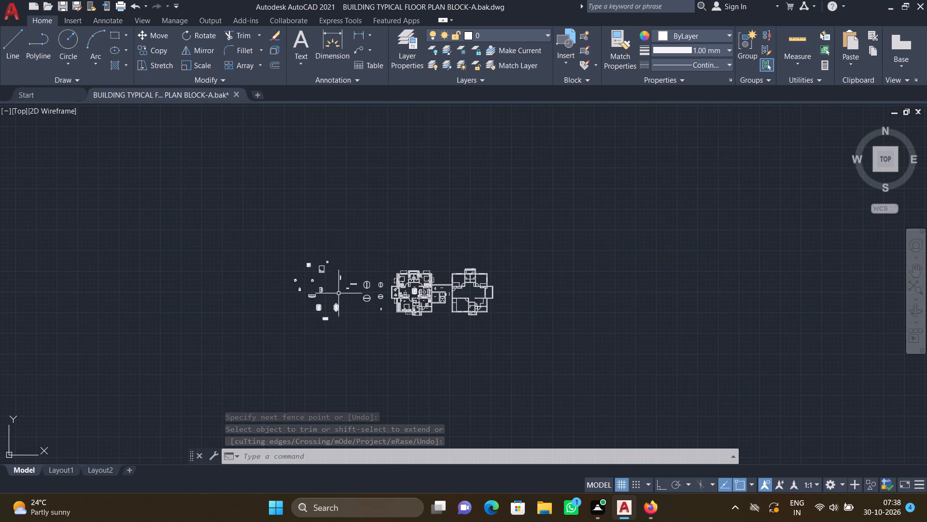
Copy the long horizontal window symbol, by its northwest corner, into the corridor's north wall, near the middle between the two units.
scroll(343, 292, "up", 4)
scroll(427, 258, "up", 2)
type("co")
key("Return")
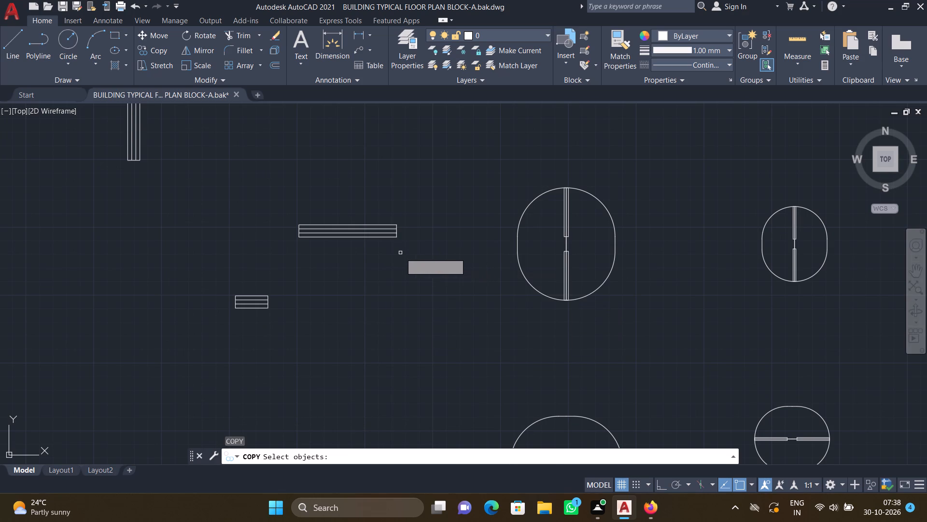
left_click_drag(410, 260, 404, 255)
left_click(255, 195)
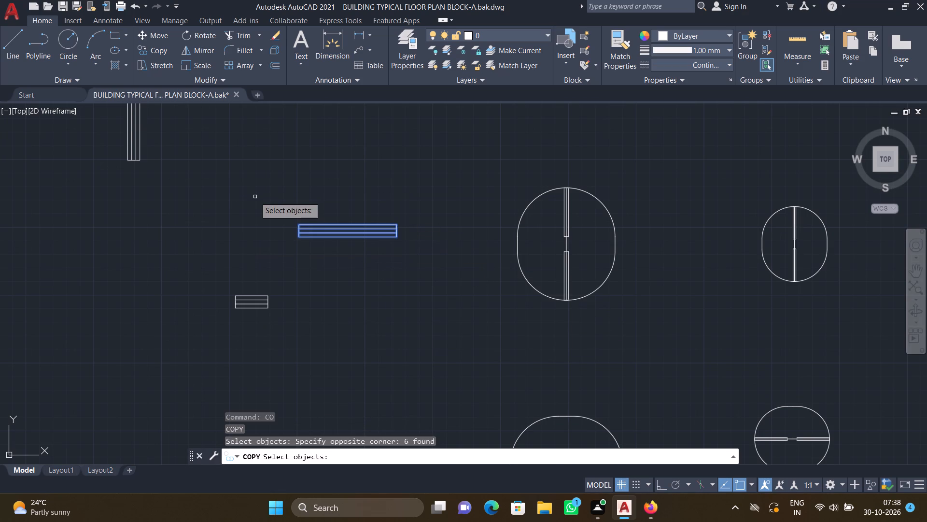
key("Return")
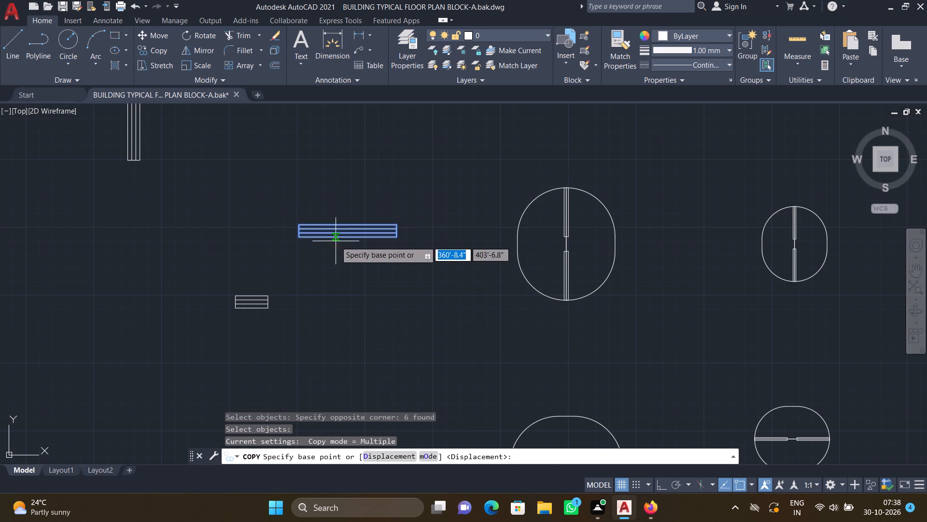
scroll(325, 236, "up", 2)
left_click(254, 208)
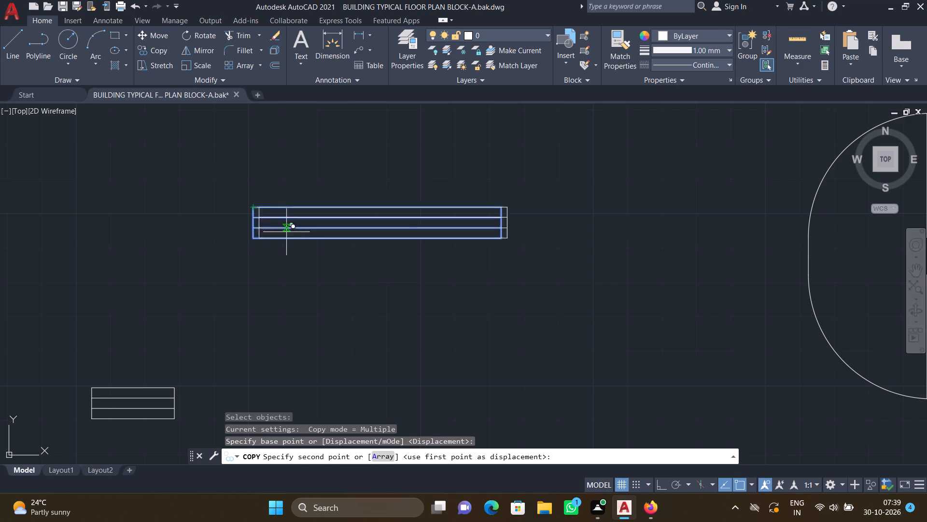
scroll(460, 293, "down", 4)
middle_click_drag(594, 370, 294, 385)
scroll(296, 384, "down", 3)
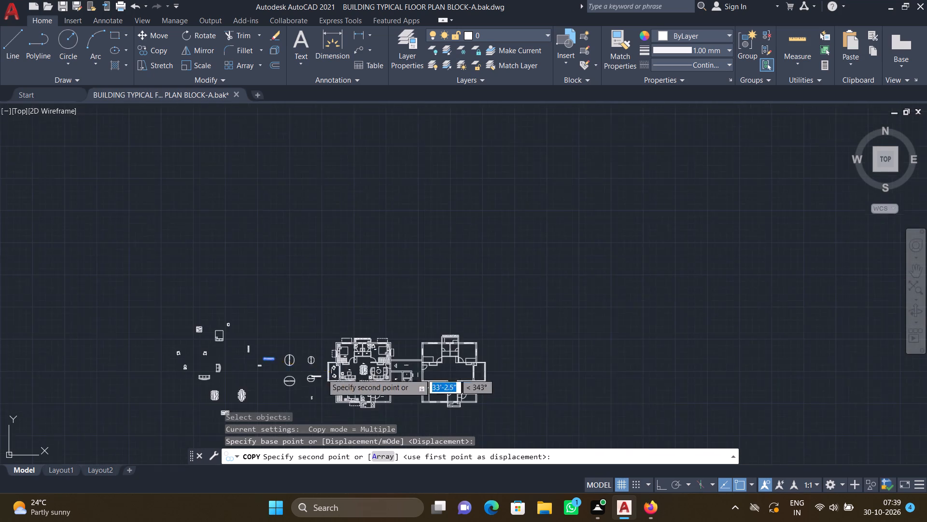
middle_click_drag(480, 389, 427, 315)
scroll(337, 290, "up", 4)
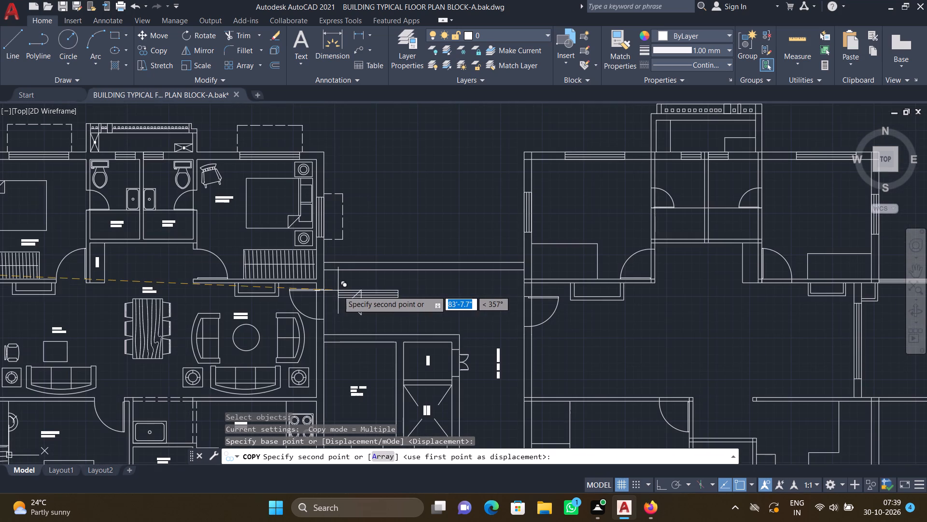
scroll(408, 269, "up", 3)
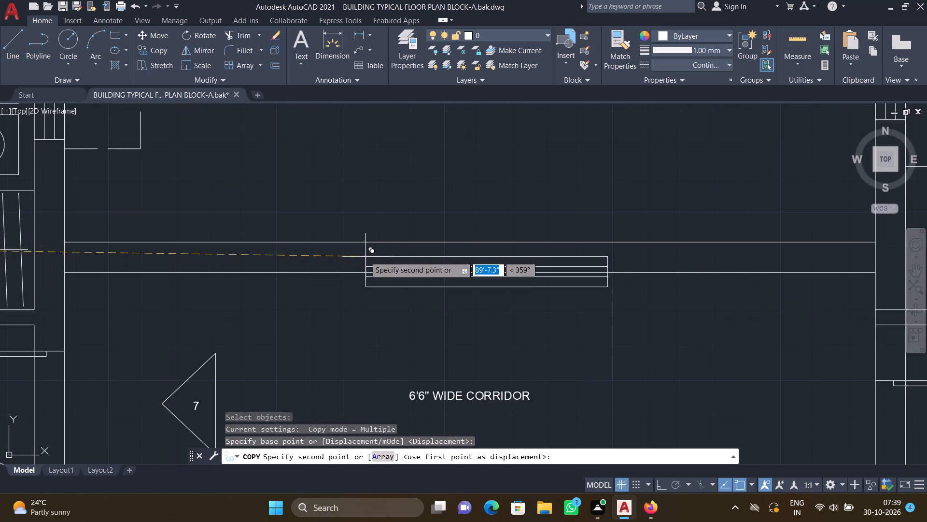
scroll(368, 250, "up", 2)
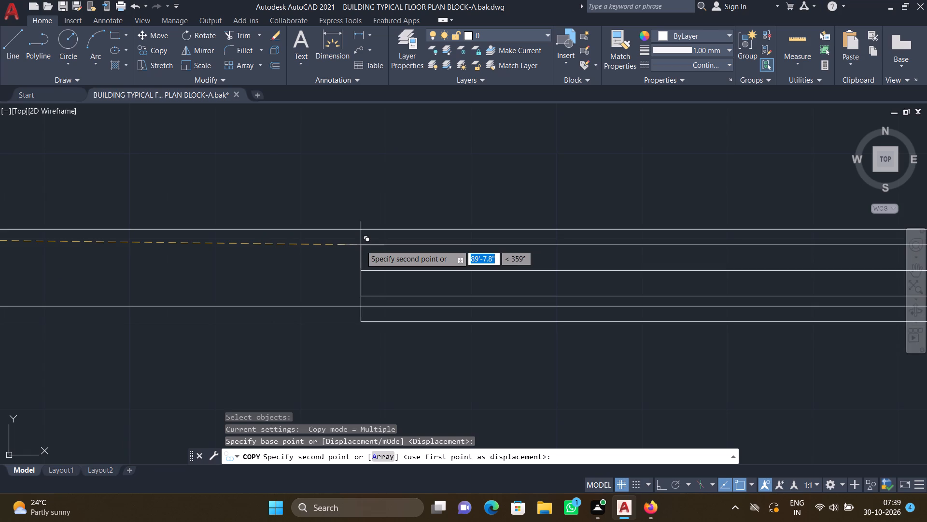
left_click(351, 229)
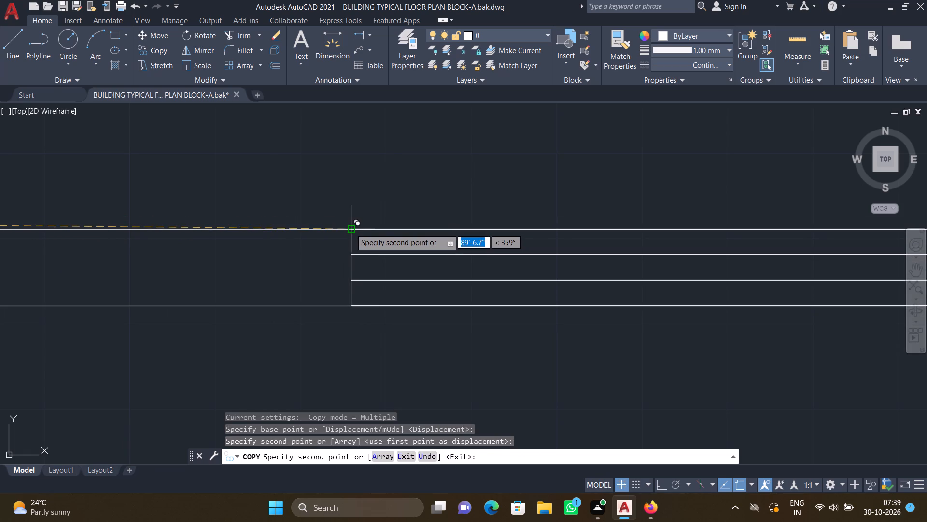
key("Return")
Copy the Bedroom-1 bed, by its headboard midpoint, into the second unit's northwest bedroom, just off the west wall beside the window.
scroll(364, 255, "down", 4)
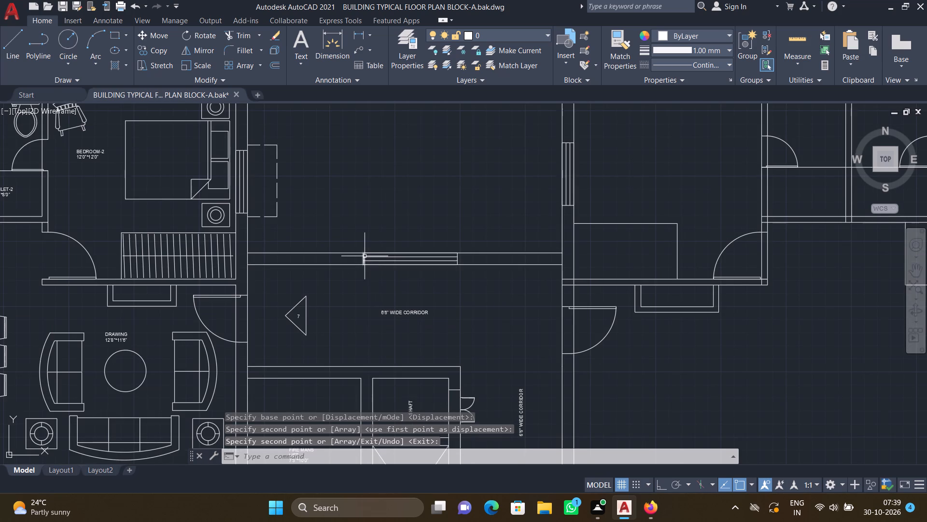
scroll(351, 261, "down", 3)
scroll(262, 307, "down", 1)
middle_click_drag(266, 307, 291, 292)
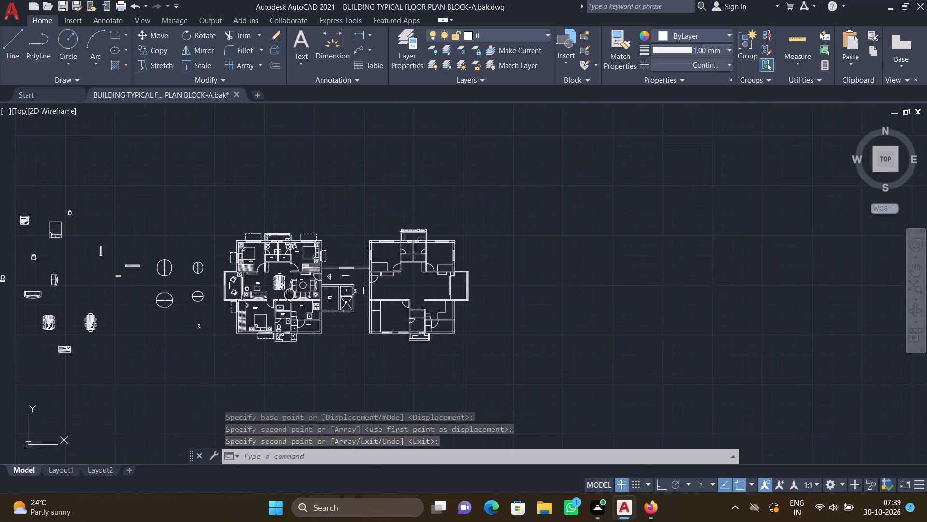
middle_click_drag(291, 292, 307, 293)
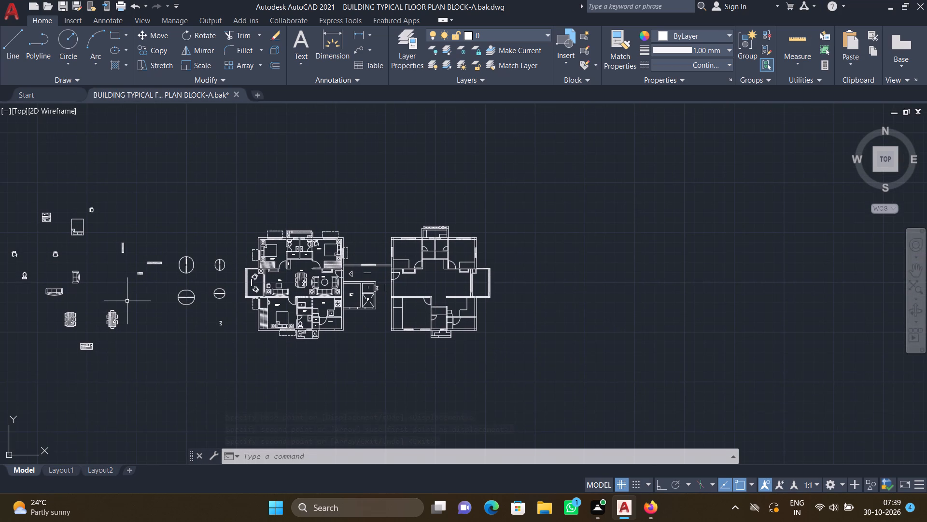
middle_click_drag(114, 284, 181, 302)
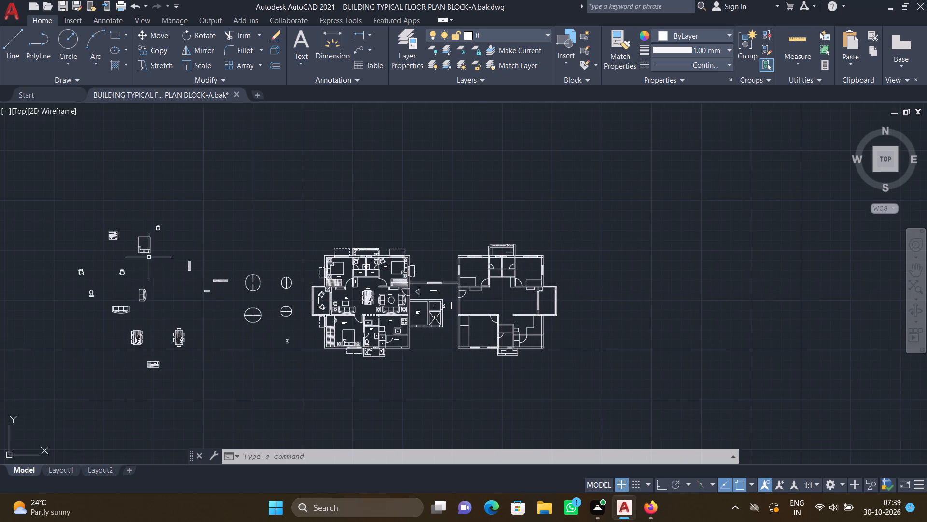
scroll(144, 237, "up", 2)
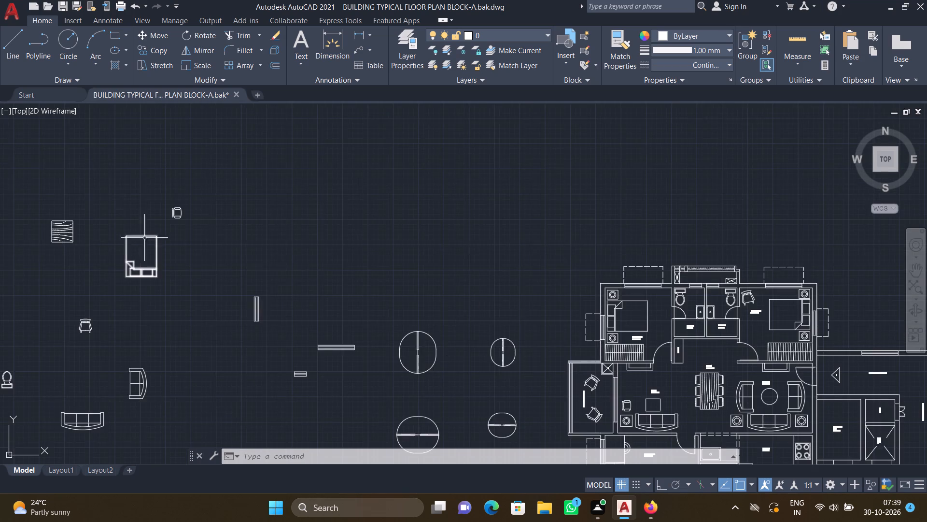
middle_click_drag(151, 241, 270, 241)
middle_click_drag(565, 317, 217, 290)
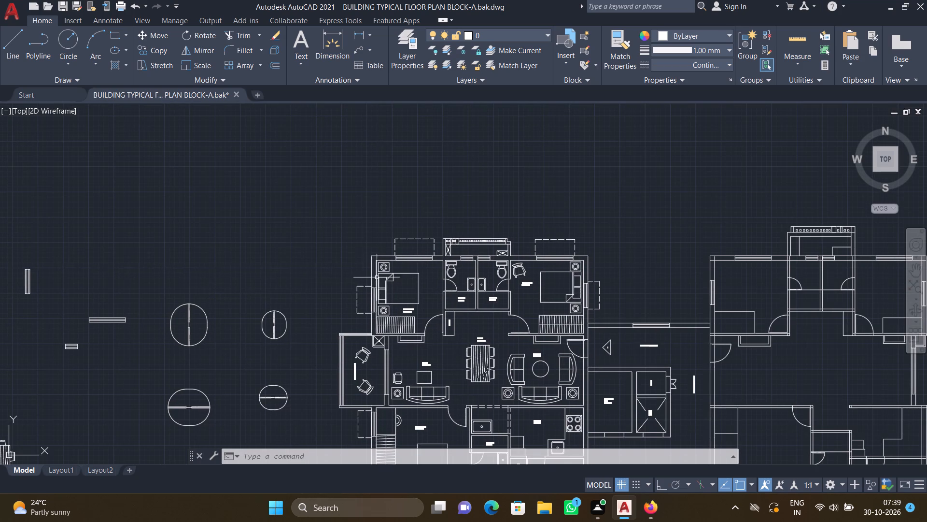
scroll(435, 302, "up", 3)
type("co")
key("Return")
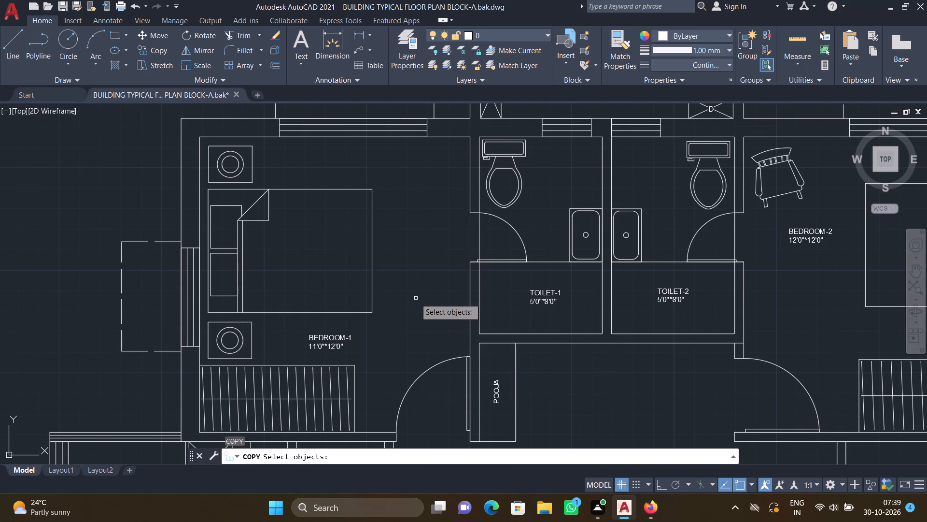
left_click(372, 262)
key("Return")
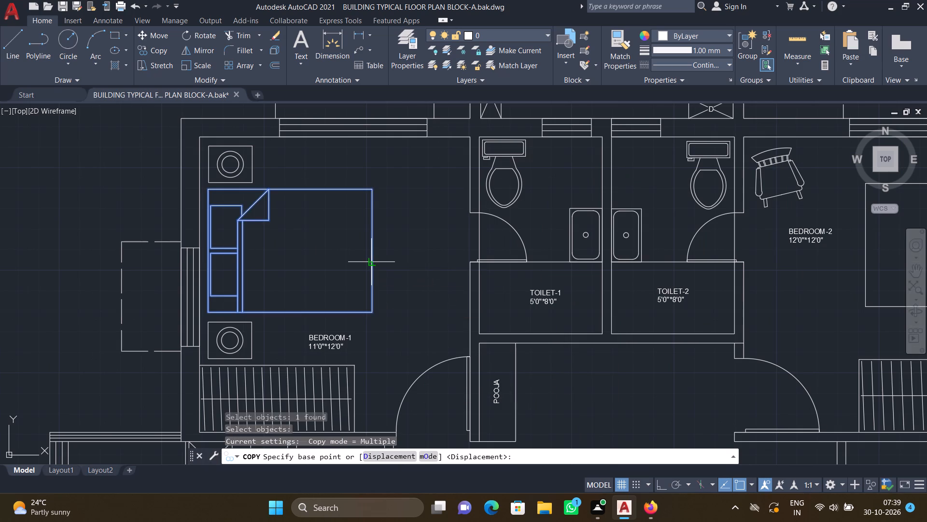
scroll(223, 259, "up", 1)
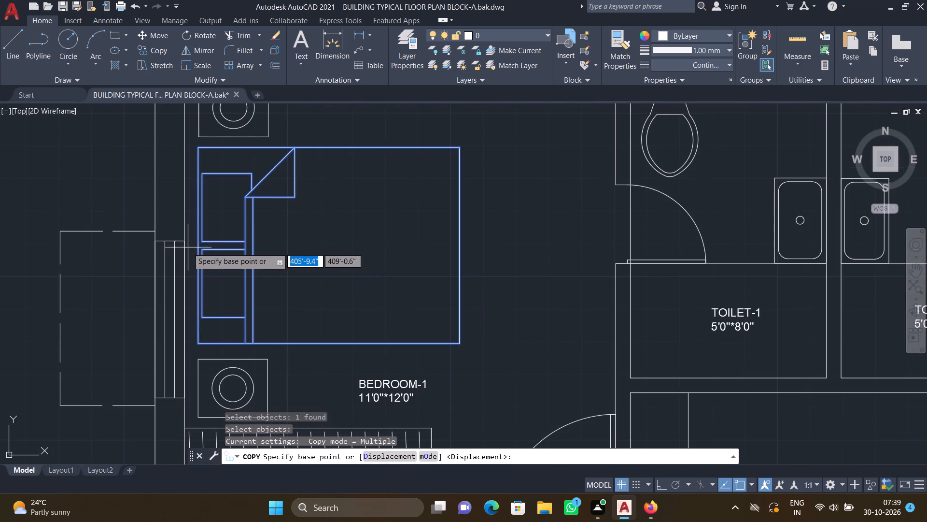
left_click(195, 241)
scroll(392, 305, "down", 3)
middle_click_drag(538, 347, 489, 323)
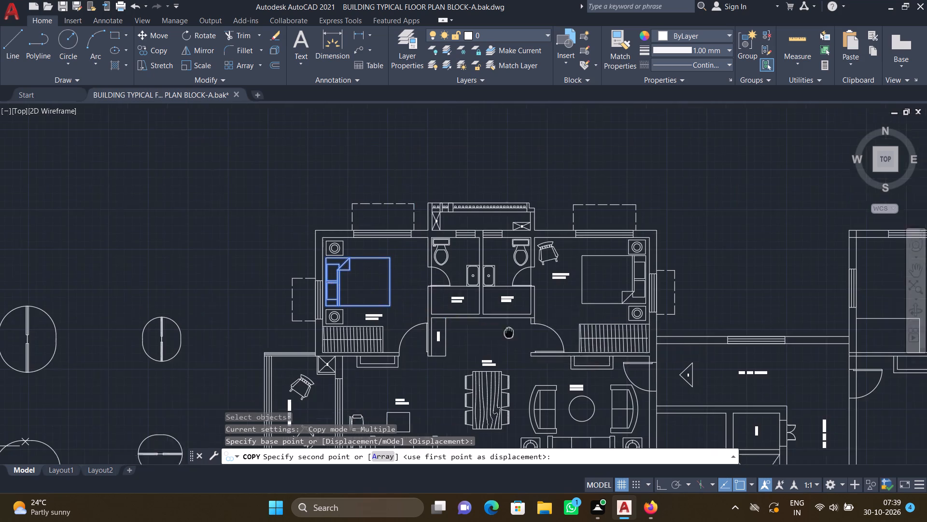
middle_click_drag(489, 323, 293, 281)
scroll(307, 292, "down", 2)
middle_click_drag(527, 308, 392, 287)
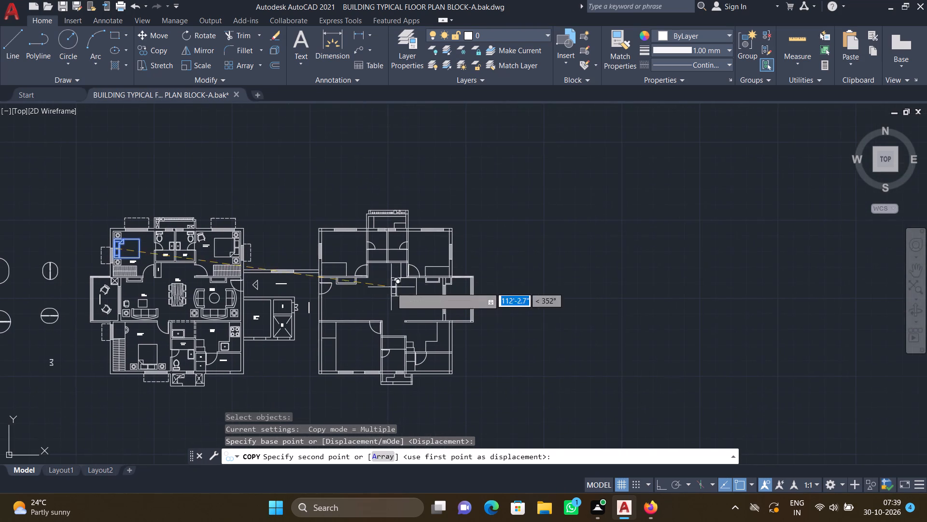
scroll(336, 244, "up", 4)
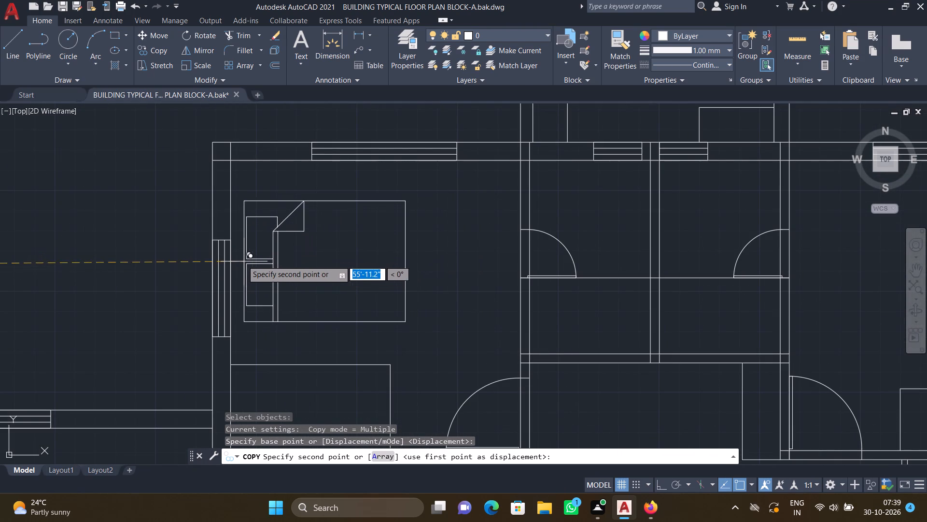
scroll(240, 260, "up", 1)
scroll(239, 260, "down", 1)
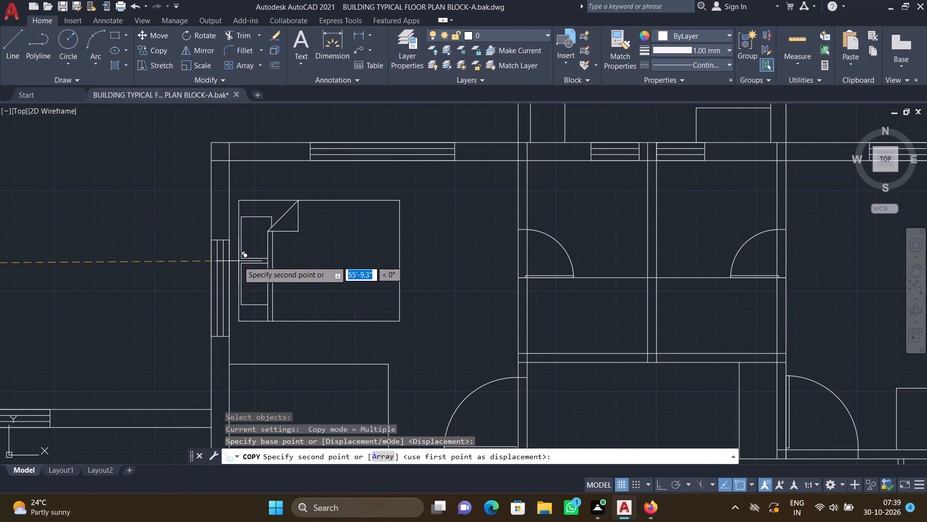
left_click(236, 263)
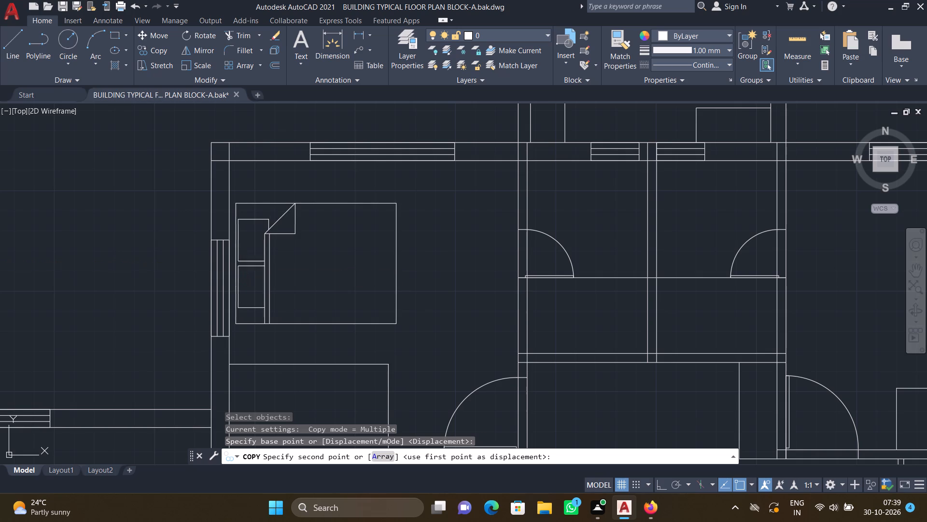
key("Return")
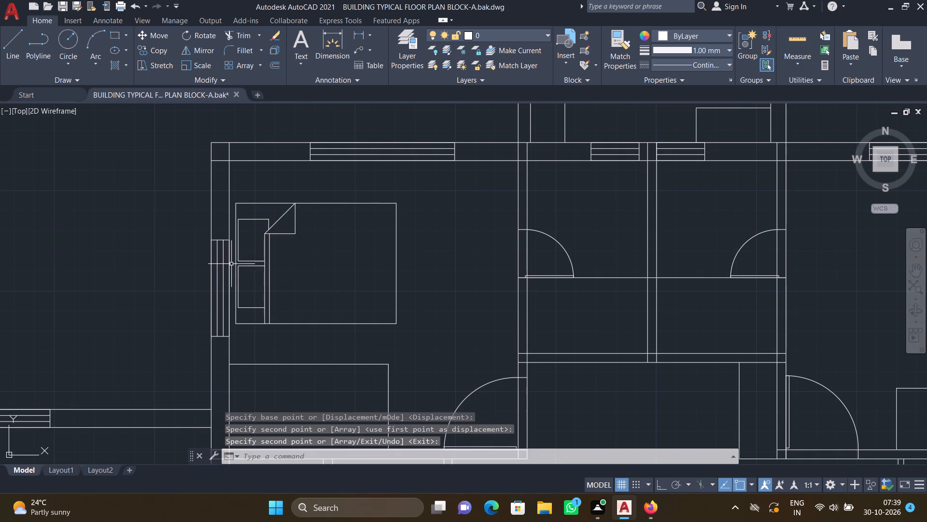
Draw a bedside table rectangle about 1'-5" by 1'-3" just south of the copied bed, aligned with its headboard edge.
scroll(248, 339, "up", 2)
middle_click_drag(233, 332, 302, 274)
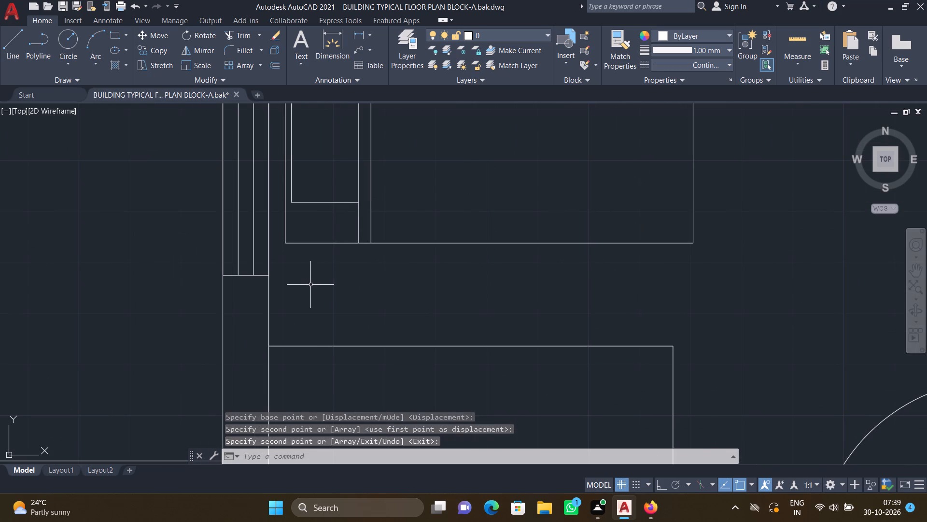
type("rec")
key("Return")
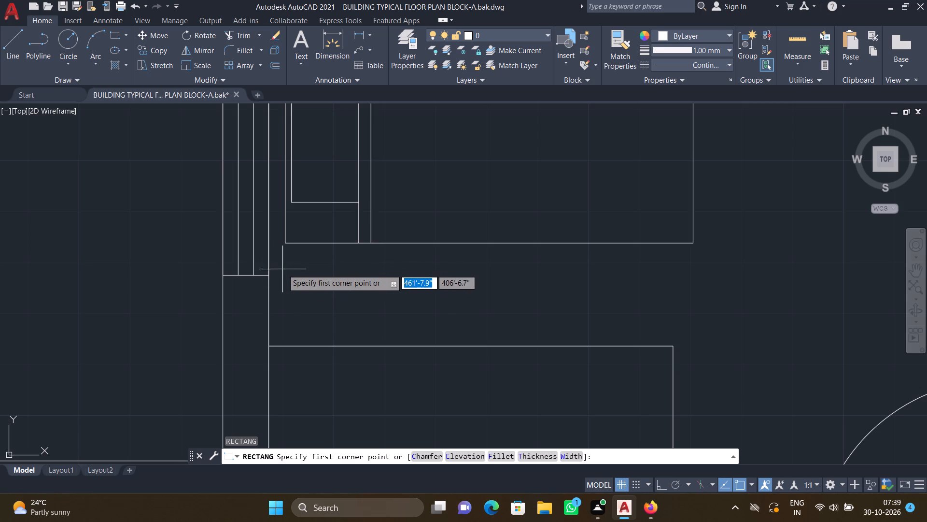
scroll(299, 287, "up", 1)
middle_click_drag(284, 272, 265, 220)
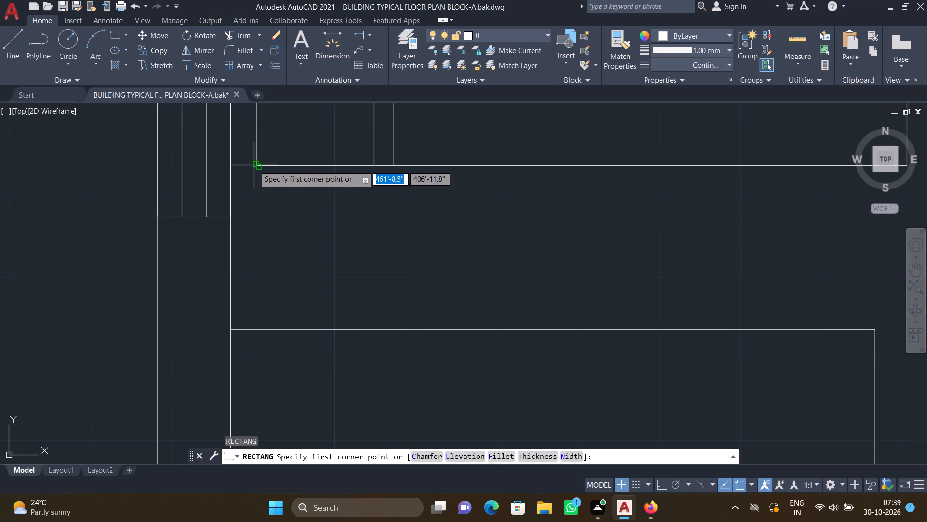
left_click_drag(257, 185, 262, 194)
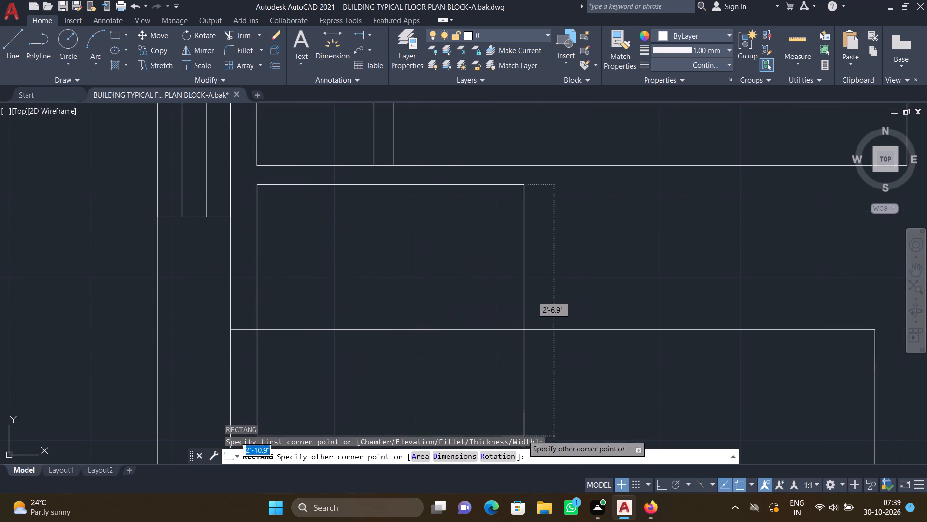
left_click(396, 309)
Draw two concentric lamp circles at the bedside table's centre, with radii of about 4.8" and 2.9".
key("c")
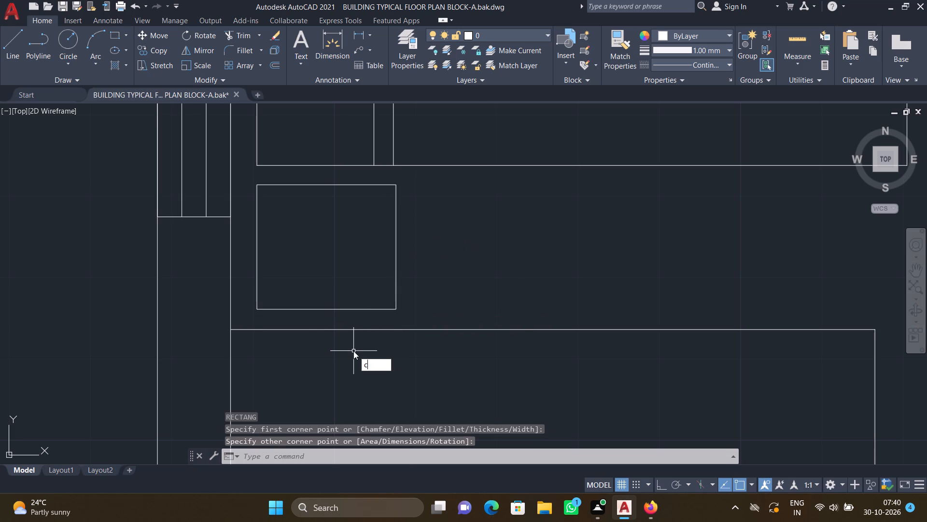
key("Return")
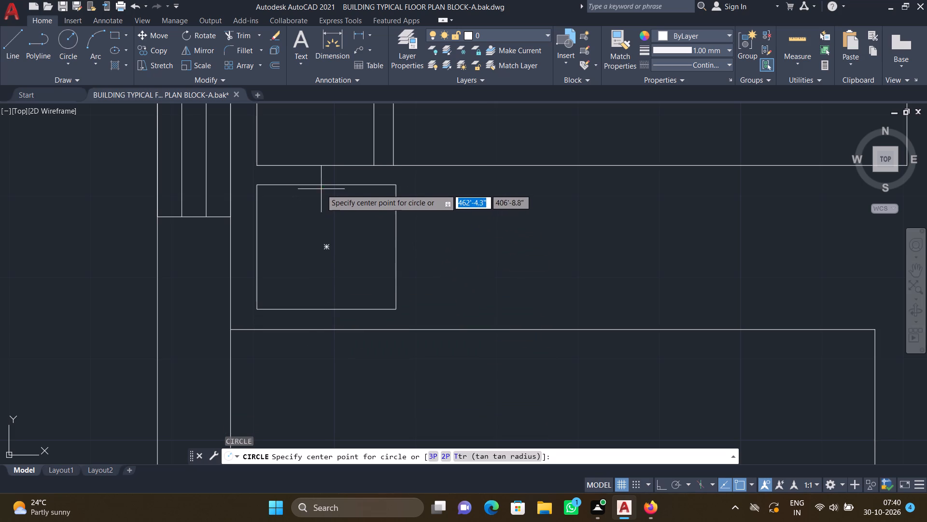
left_click(325, 247)
left_click(332, 286)
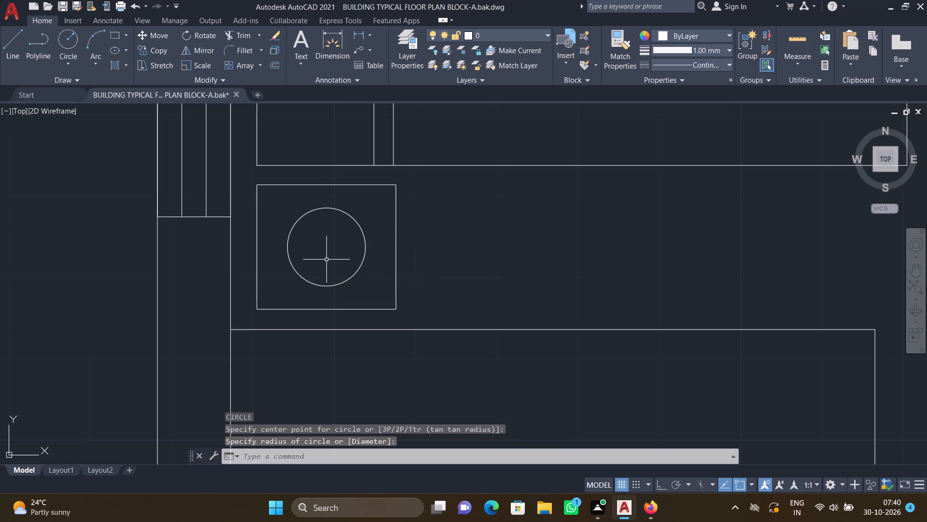
key("c")
key("Return")
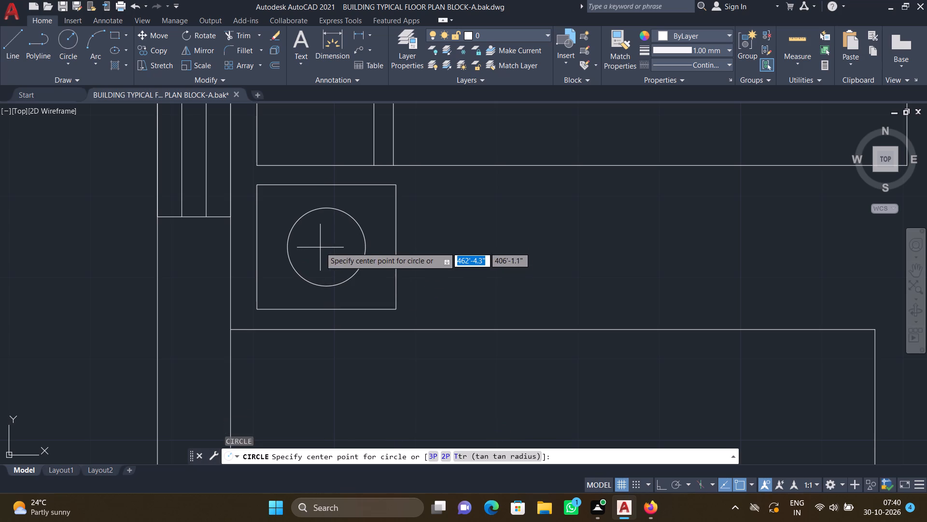
left_click(328, 247)
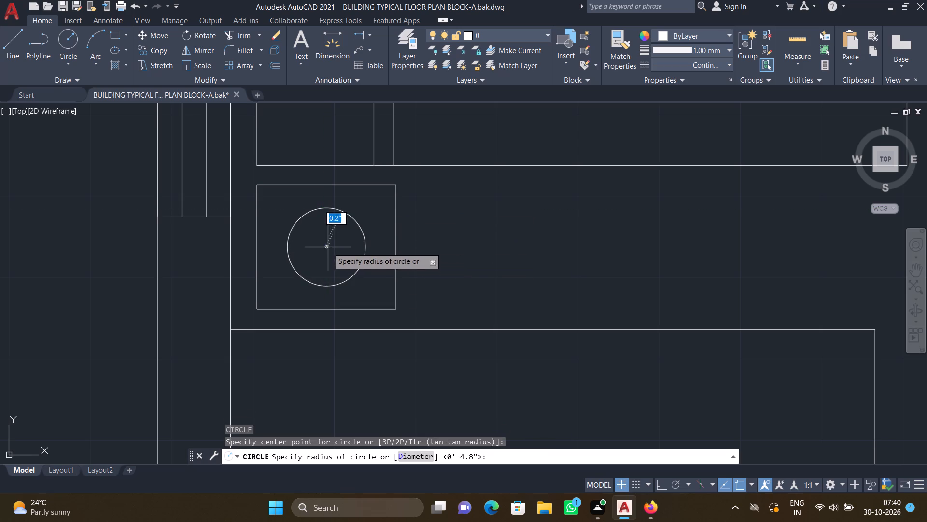
scroll(339, 268, "up", 1)
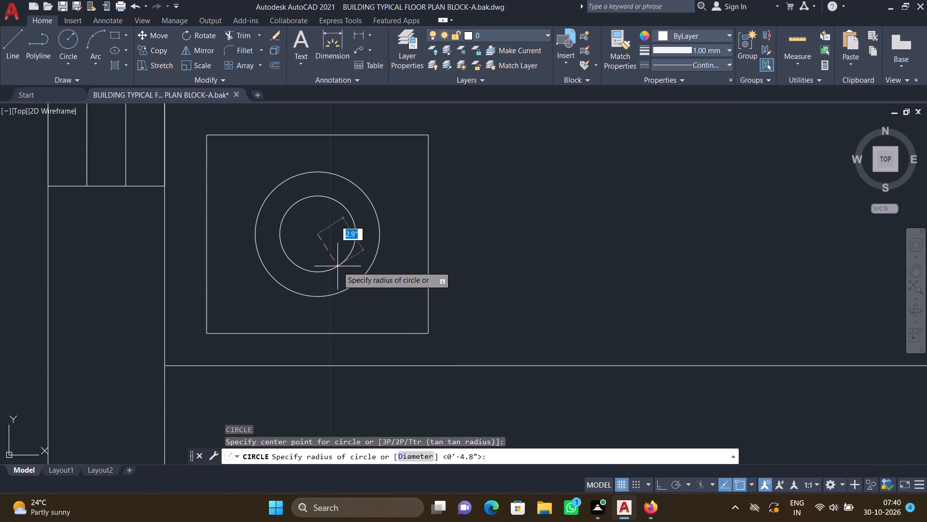
left_click(337, 266)
scroll(325, 249, "down", 4)
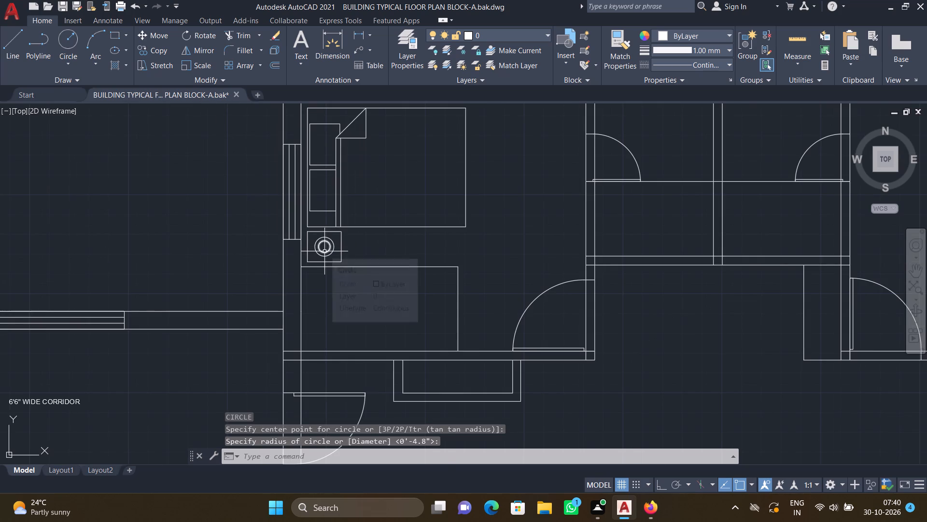
Copy the bedside table with its lamp circles, by the lamp centre, about 6'-8.3" straight north to the bed's other side.
scroll(367, 233, "down", 1)
scroll(358, 249, "up", 3)
type("co")
key("Return")
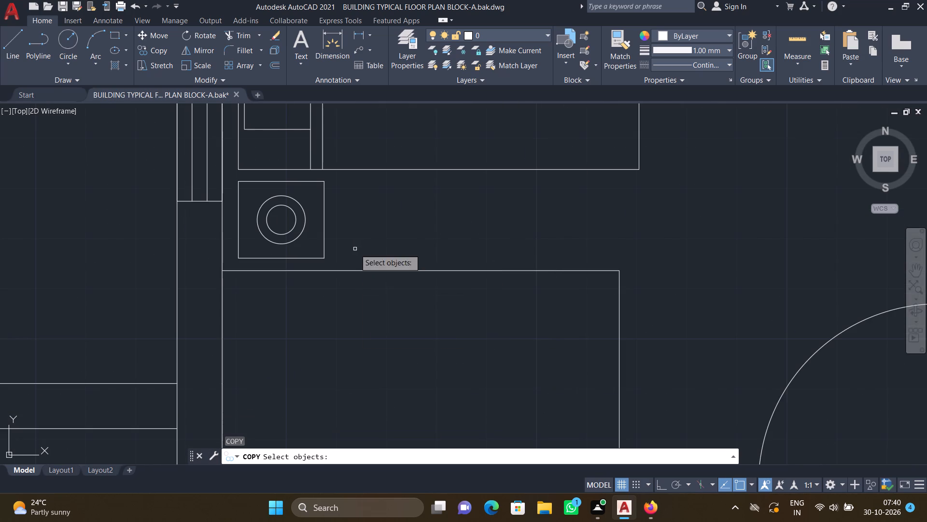
scroll(338, 258, "up", 1)
left_click_drag(320, 265, 317, 260)
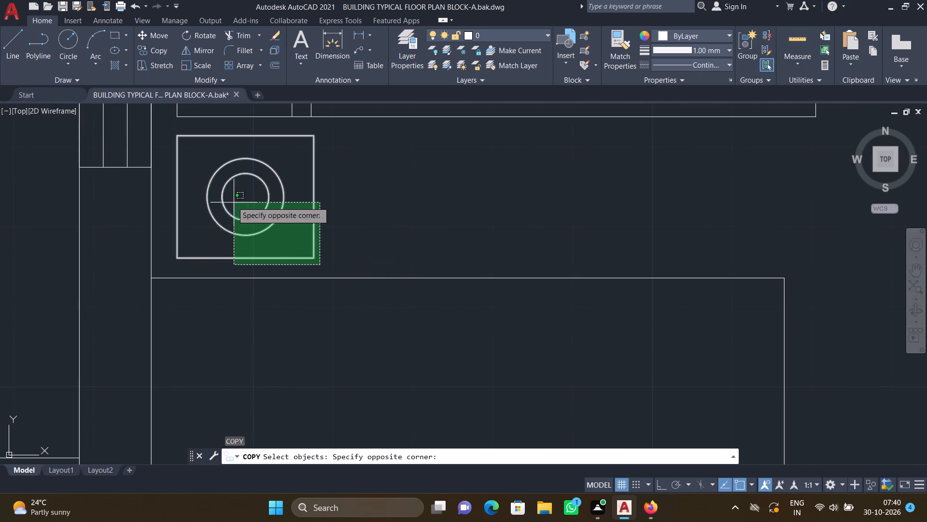
left_click(187, 165)
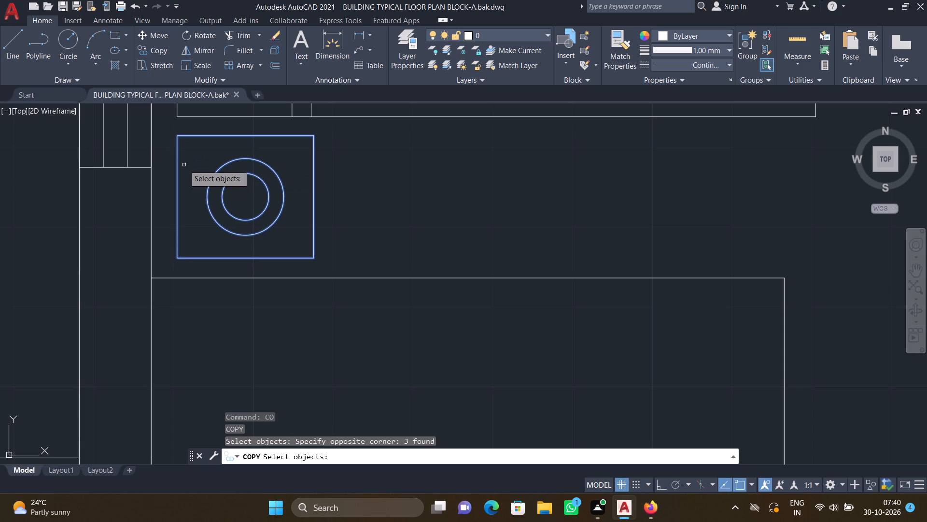
key("Return")
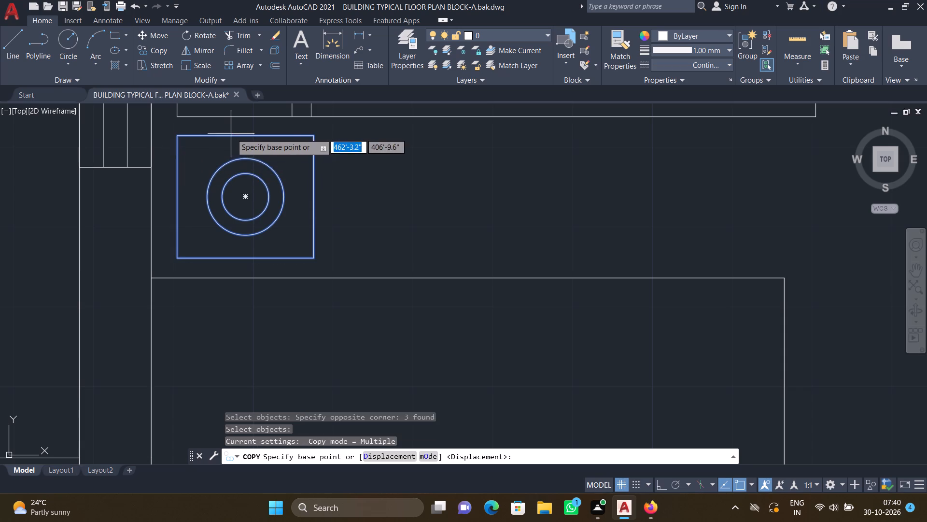
scroll(240, 148, "up", 2)
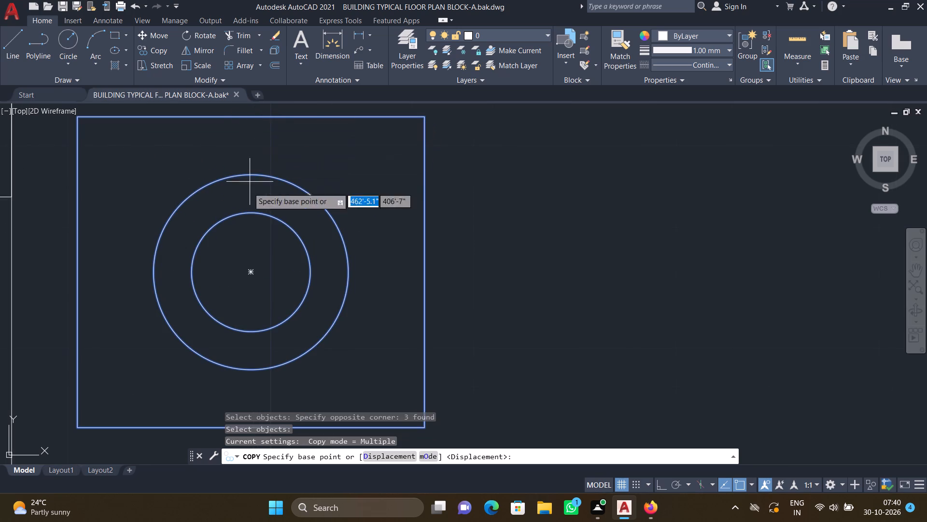
left_click(250, 271)
scroll(244, 225, "down", 4)
middle_click_drag(253, 213, 291, 369)
scroll(290, 303, "down", 1)
scroll(280, 207, "up", 2)
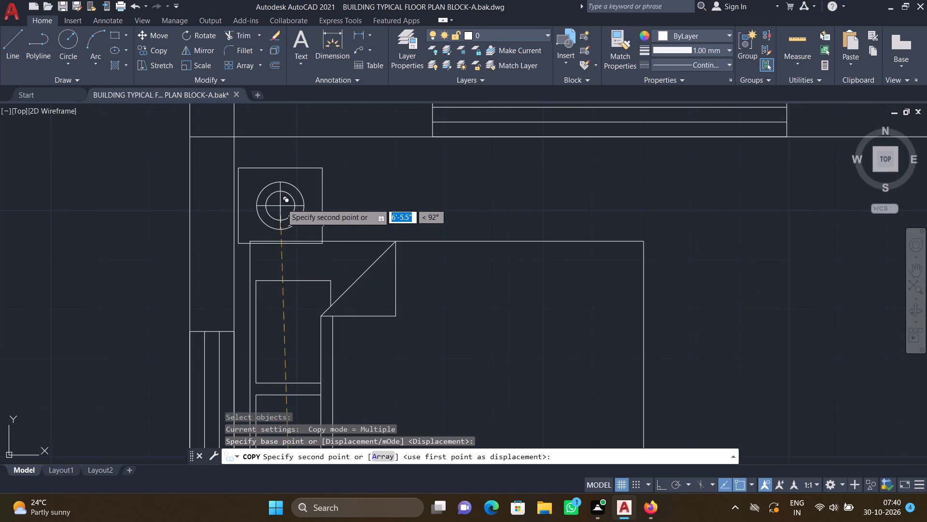
scroll(293, 190, "up", 1)
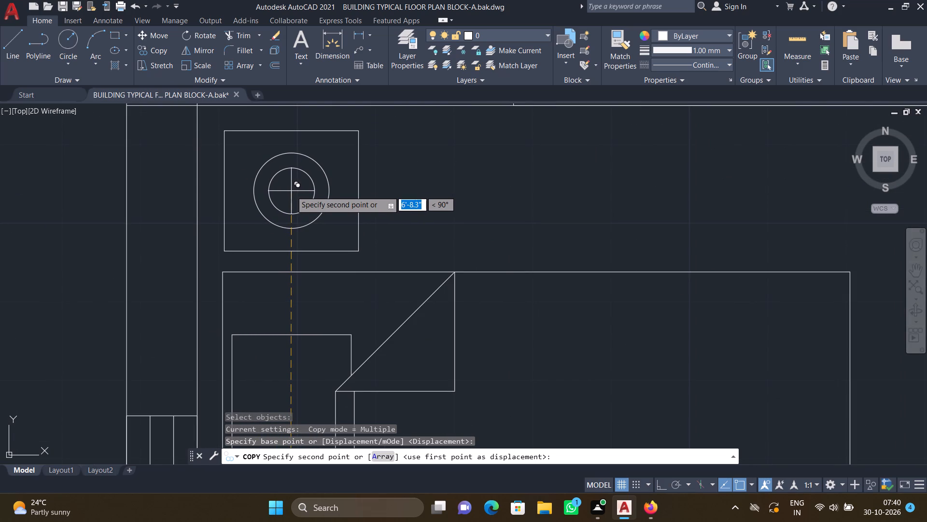
left_click(291, 190)
key("Return")
scroll(335, 243, "down", 3)
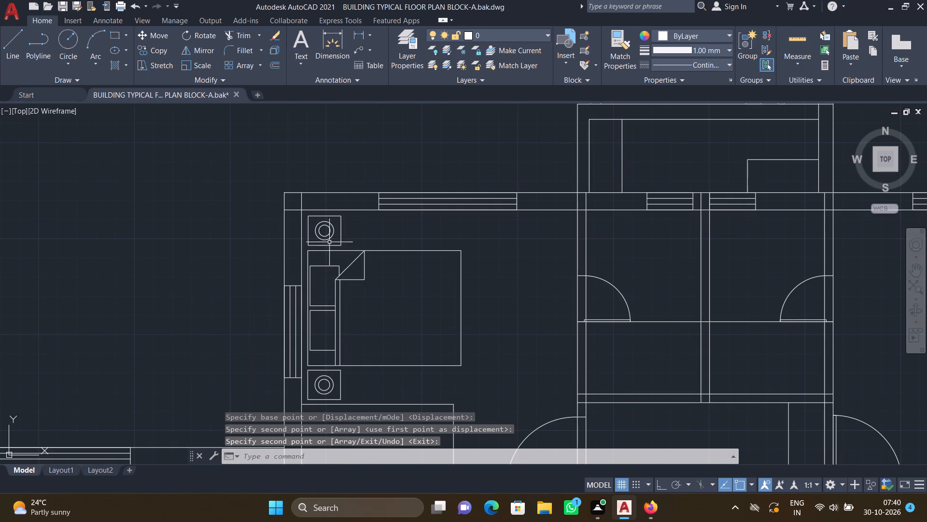
Copy the Bedroom-2 bed, by its headboard midpoint, into the second unit's northeast bedroom, just off the east wall beside the window.
scroll(368, 371, "down", 3)
middle_click_drag(215, 309, 277, 252)
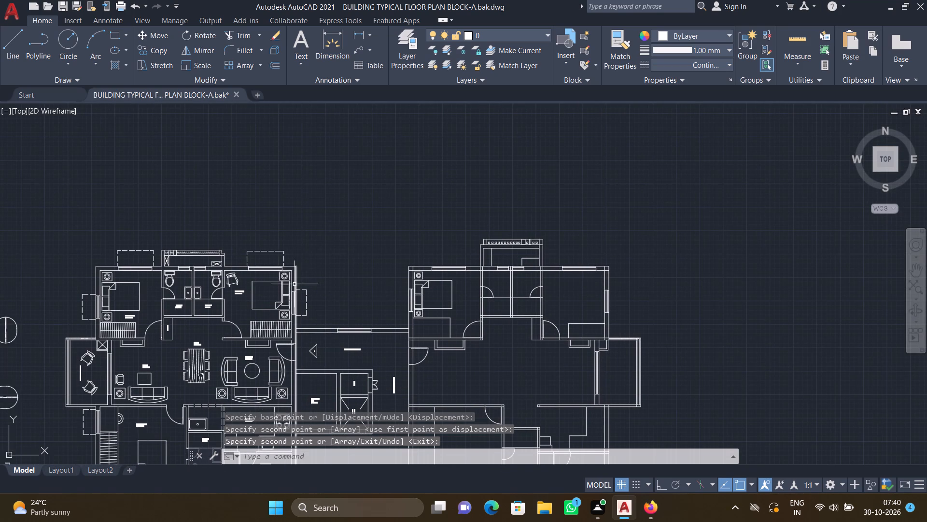
scroll(293, 320, "up", 2)
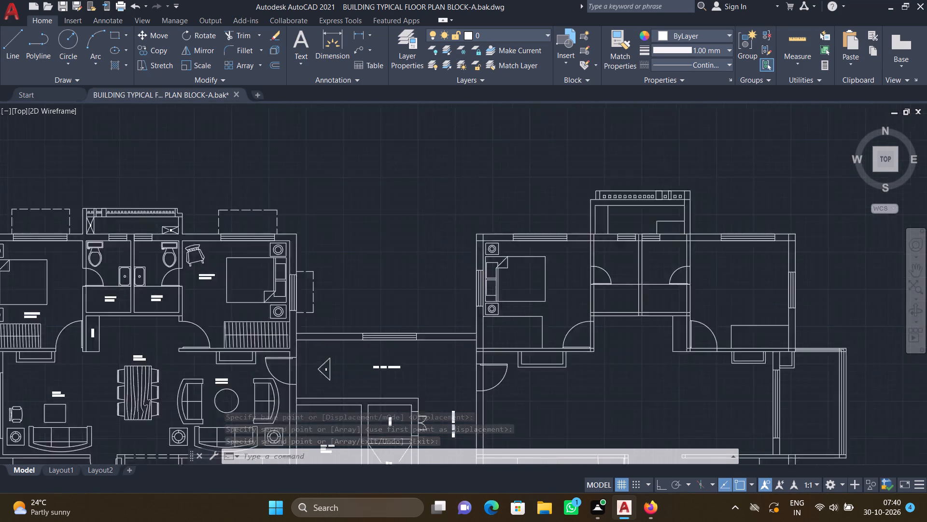
scroll(289, 316, "up", 1)
type("co")
key("Return")
left_click(274, 284)
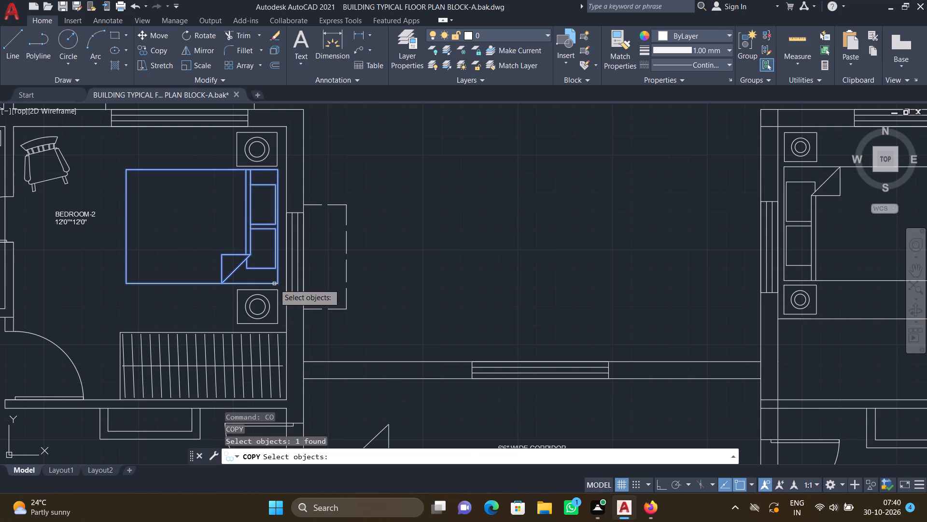
key("Return")
scroll(286, 245, "up", 1)
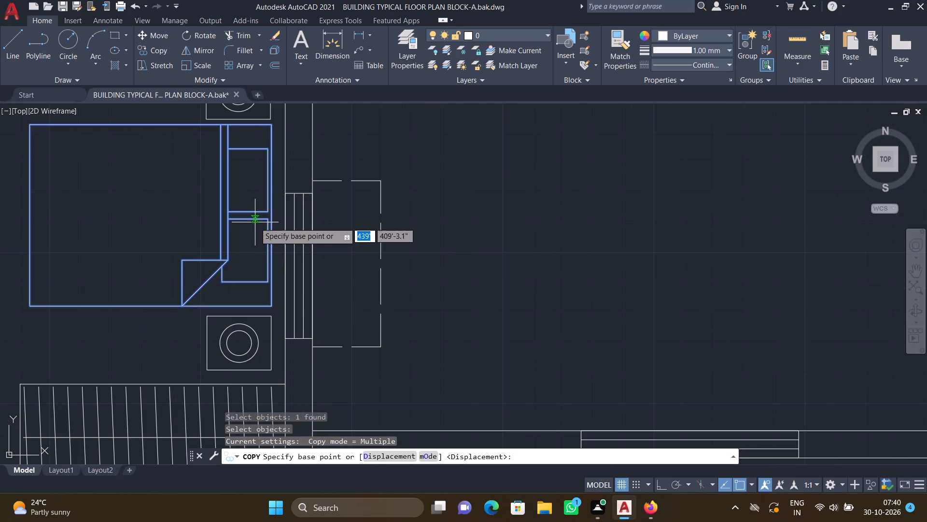
left_click(270, 217)
scroll(403, 265, "down", 3)
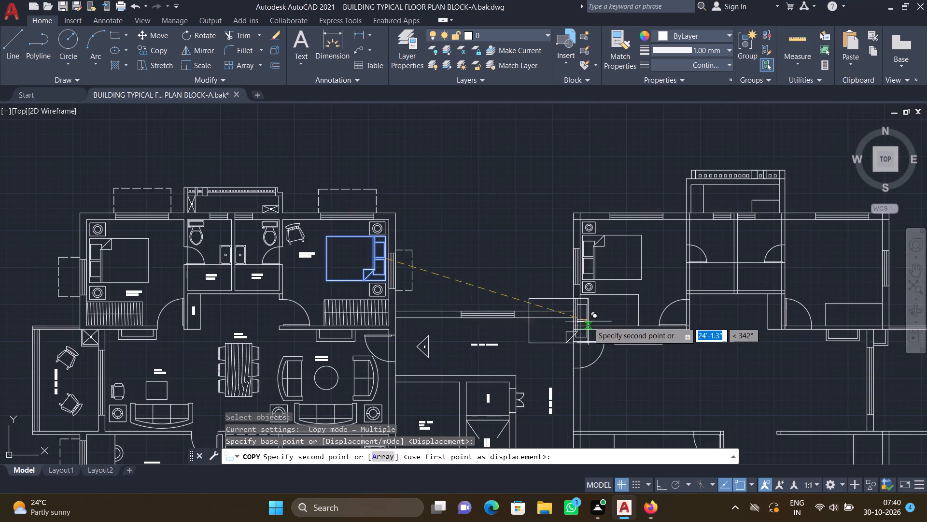
middle_click_drag(548, 316, 354, 270)
scroll(653, 222, "up", 2)
middle_click_drag(685, 229, 565, 224)
scroll(612, 205, "up", 1)
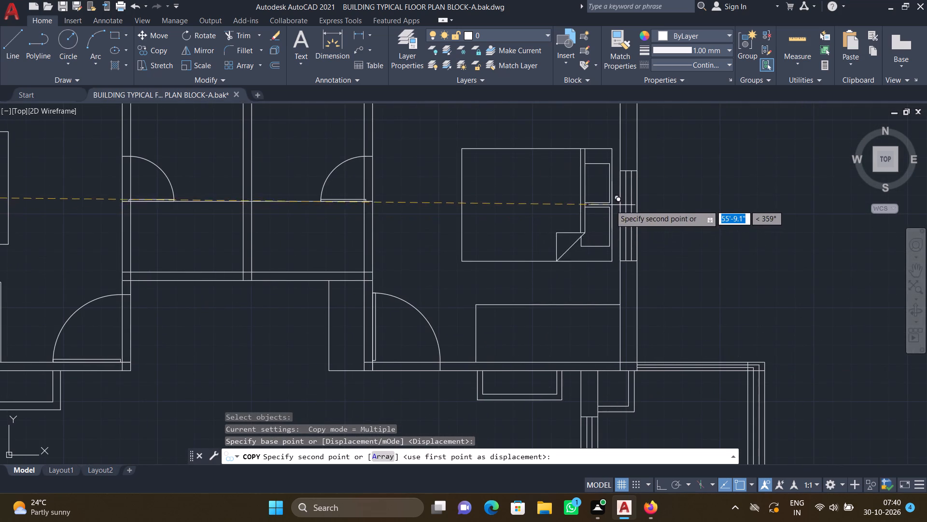
scroll(602, 197, "down", 2)
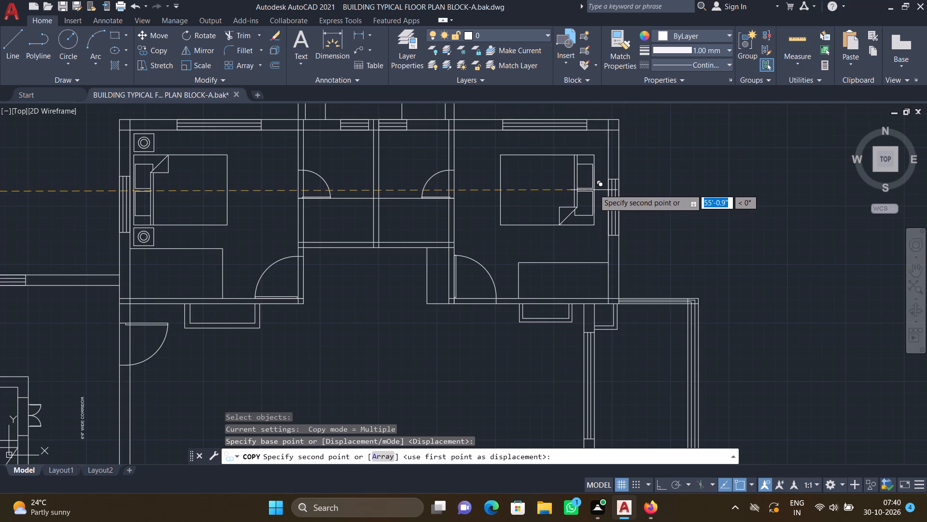
scroll(595, 188, "up", 1)
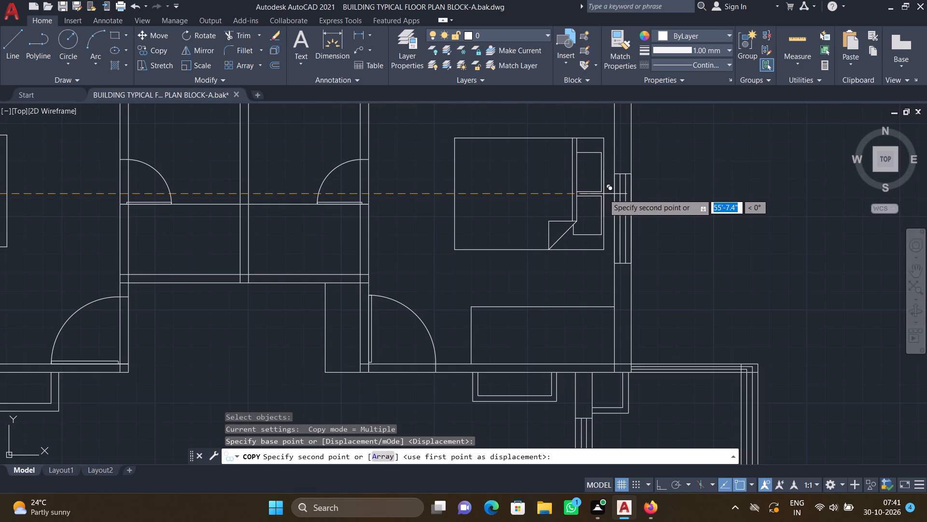
scroll(603, 194, "down", 1)
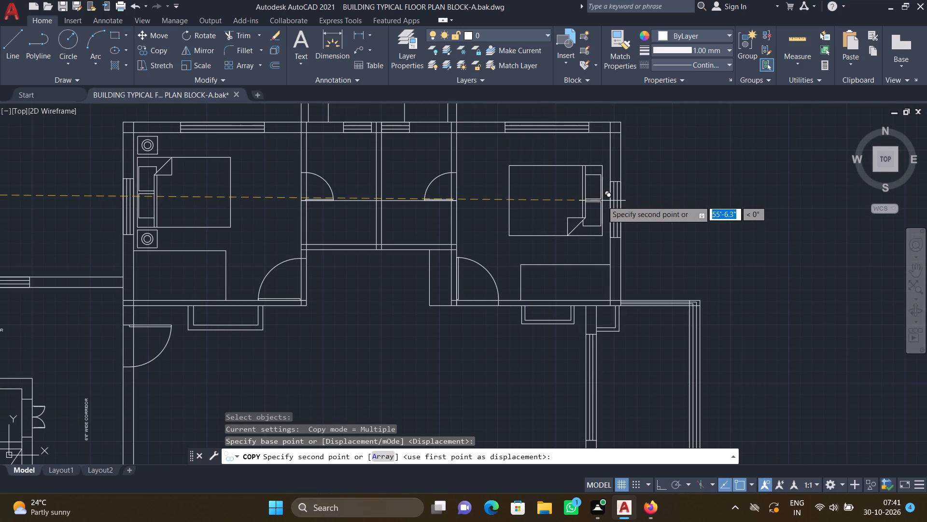
left_click(603, 203)
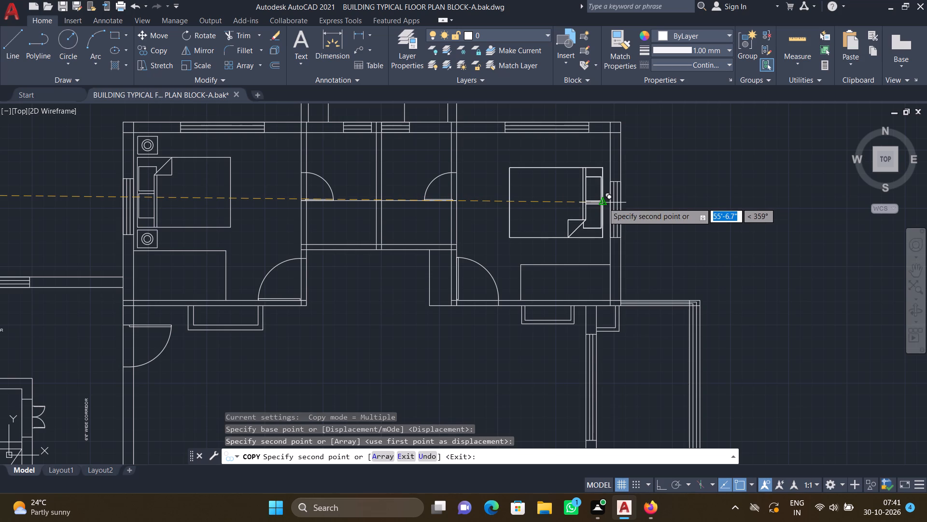
key("Return")
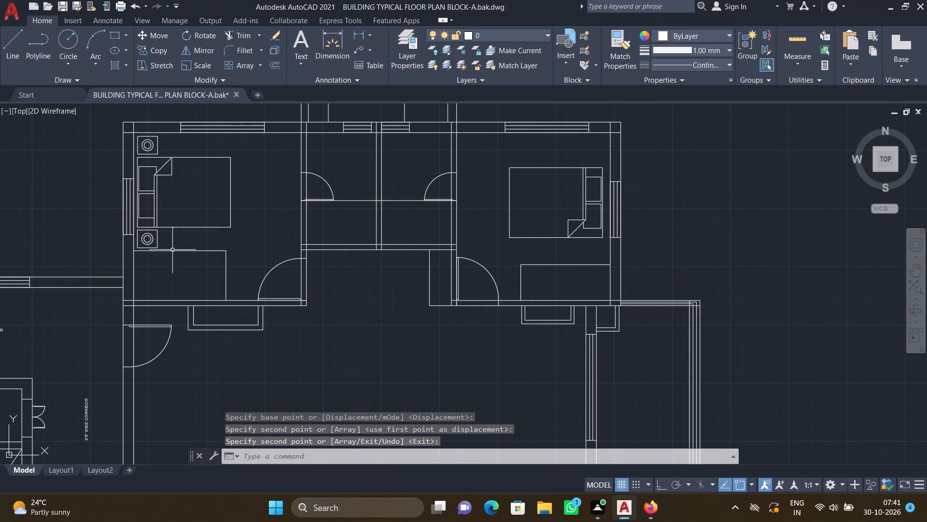
Copy the northwest bedroom's southern bedside table and lamp, by the lamp centre, to just south of the northeast bedroom's bed at its headboard end.
middle_click_drag(174, 253, 305, 274)
scroll(288, 272, "up", 3)
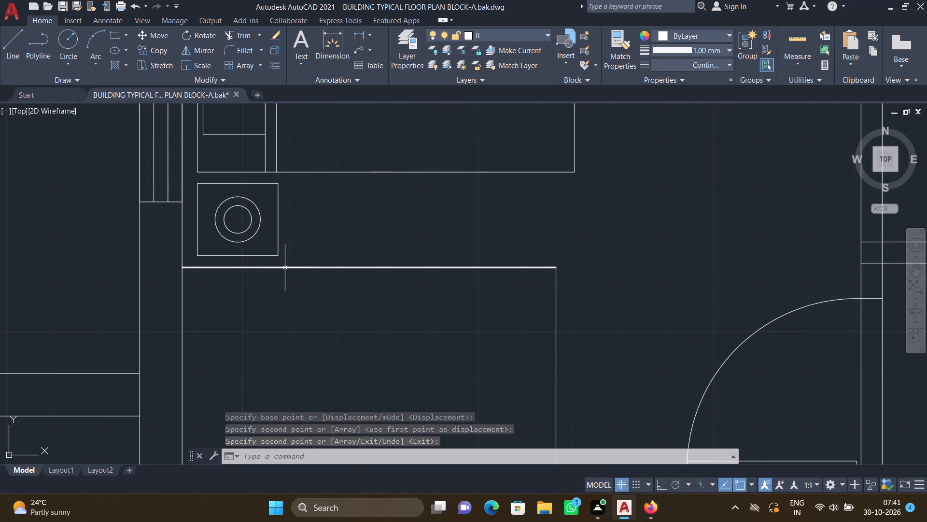
type("co")
key("Return")
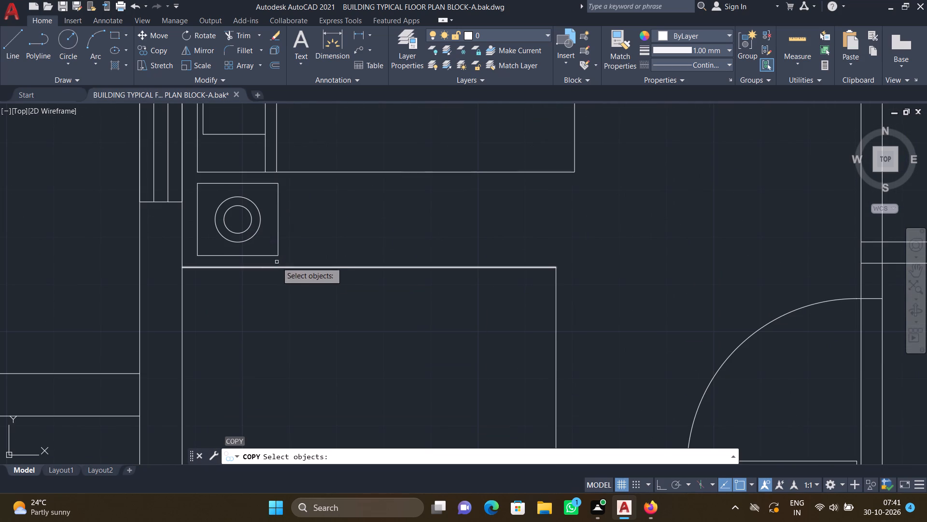
scroll(278, 261, "up", 2)
middle_click_drag(278, 266, 289, 303)
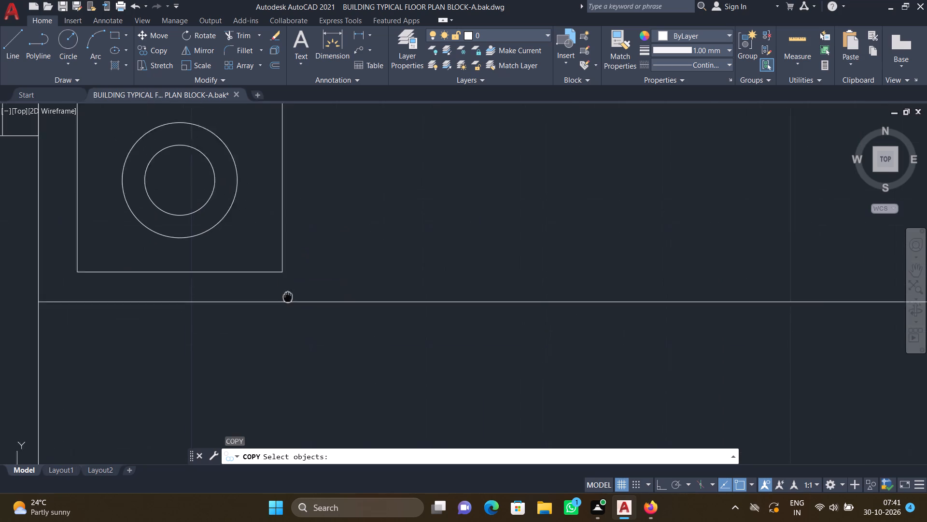
middle_click_drag(289, 303, 297, 317)
left_click_drag(303, 308, 297, 300)
left_click(125, 163)
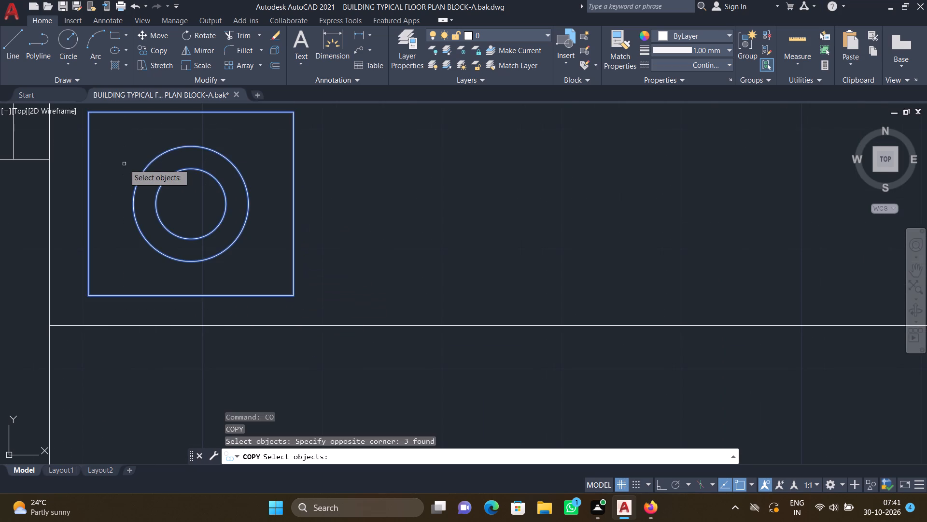
key("Return")
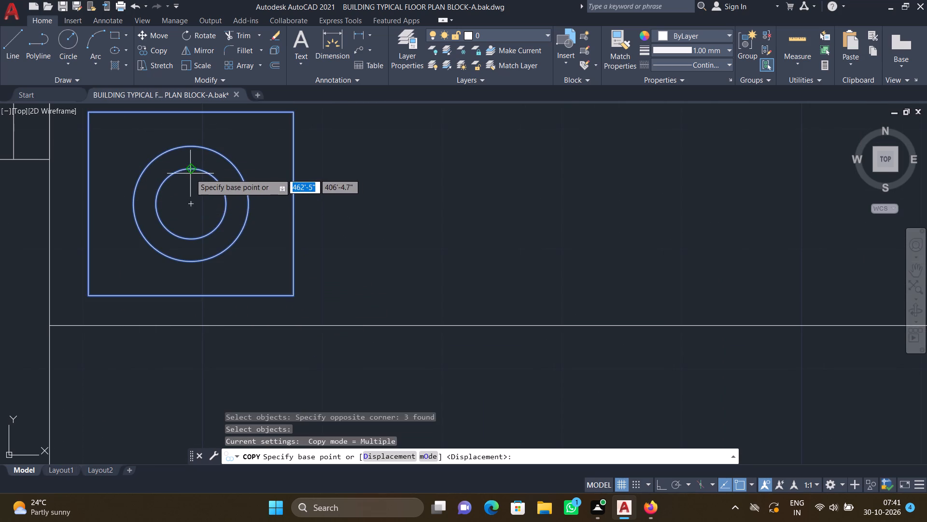
left_click(191, 205)
scroll(357, 260, "down", 5)
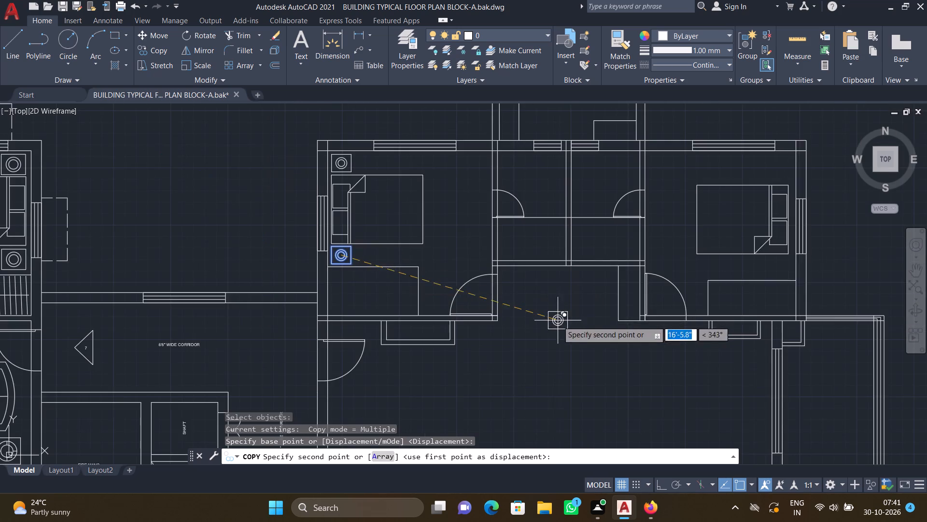
middle_click_drag(520, 305, 351, 284)
scroll(609, 239, "up", 3)
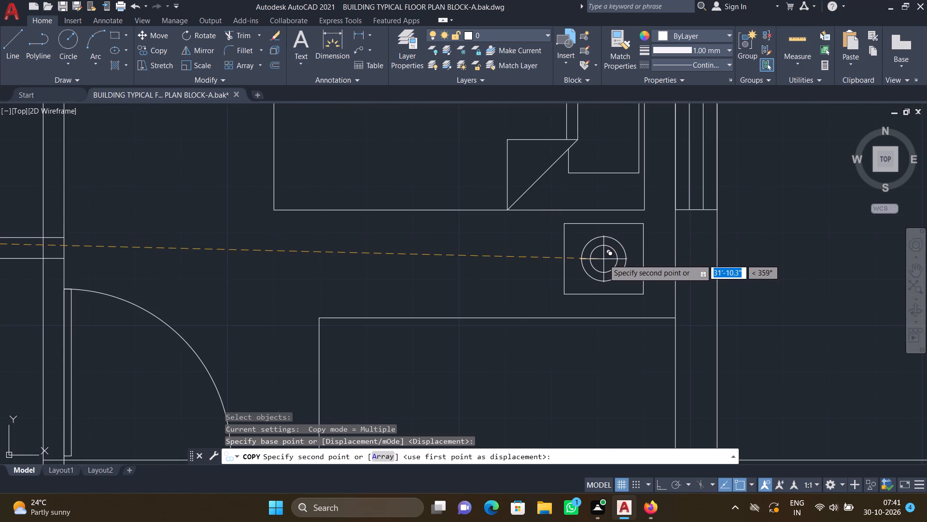
left_click(604, 259)
Place another copy of the bedside table and lamp just north of the northeast bedroom's bed, roughly in line with its headboard.
scroll(619, 215, "down", 3)
middle_click_drag(608, 206, 576, 285)
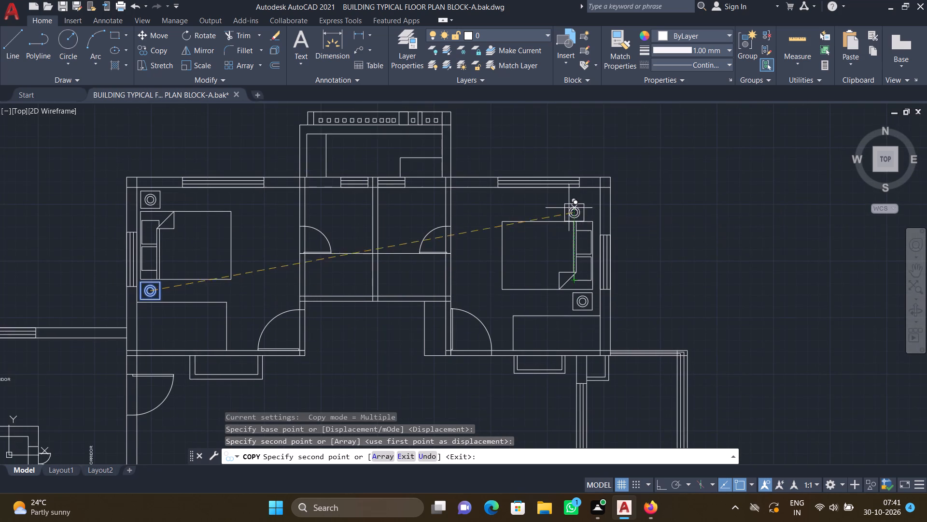
scroll(570, 206, "up", 2)
middle_click_drag(570, 218, 464, 171)
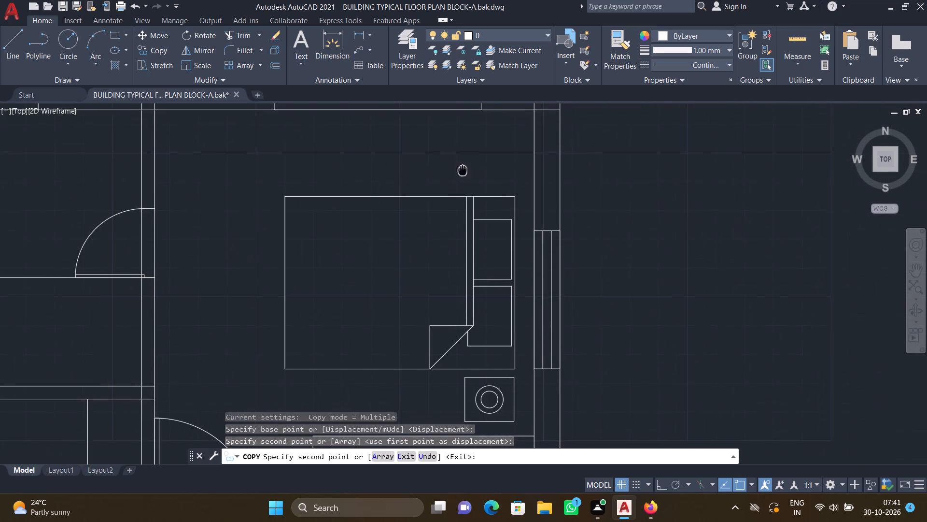
middle_click_drag(464, 171, 463, 170)
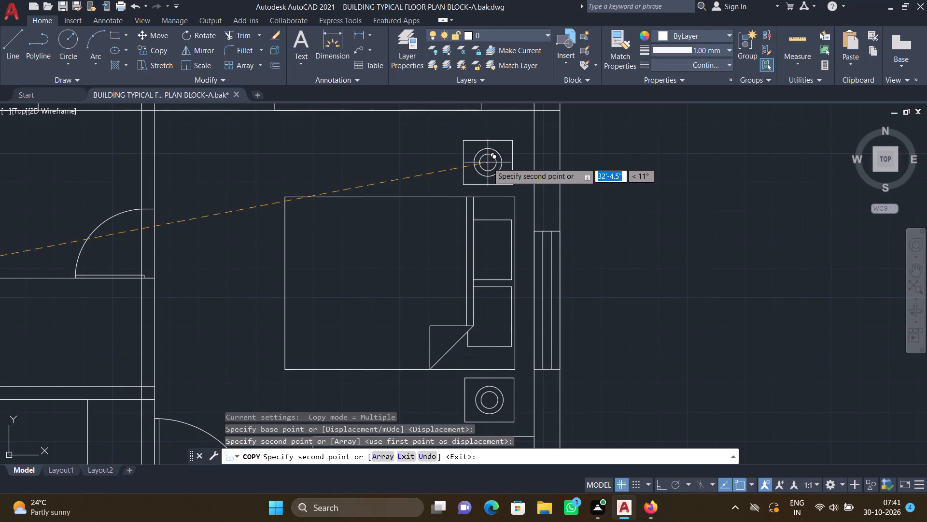
scroll(488, 162, "up", 1)
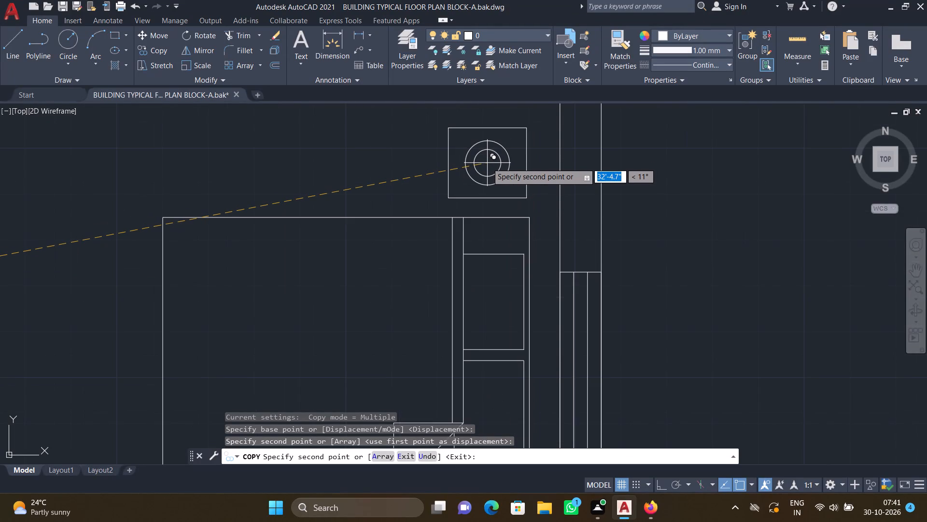
left_click(486, 163)
key("Return")
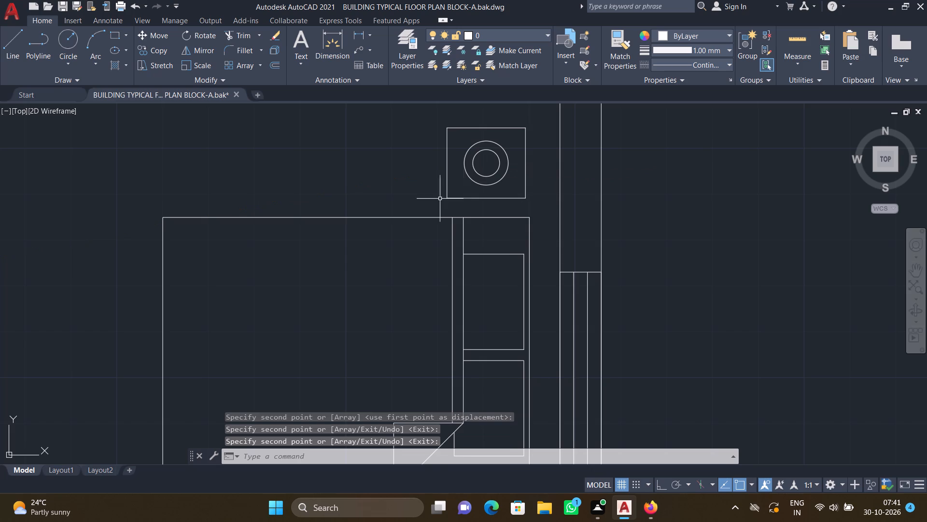
Copy the M.Bedroom bed, by its foot-end midpoint, about 56'-4" due east into the second unit's southwest bedroom.
scroll(425, 204, "down", 1)
scroll(395, 229, "down", 4)
middle_click_drag(284, 306, 292, 302)
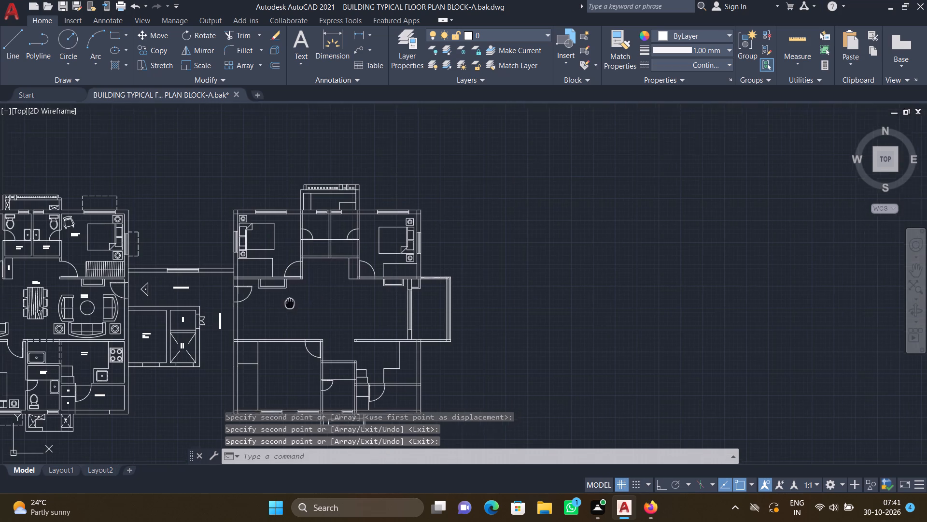
middle_click_drag(292, 302, 386, 254)
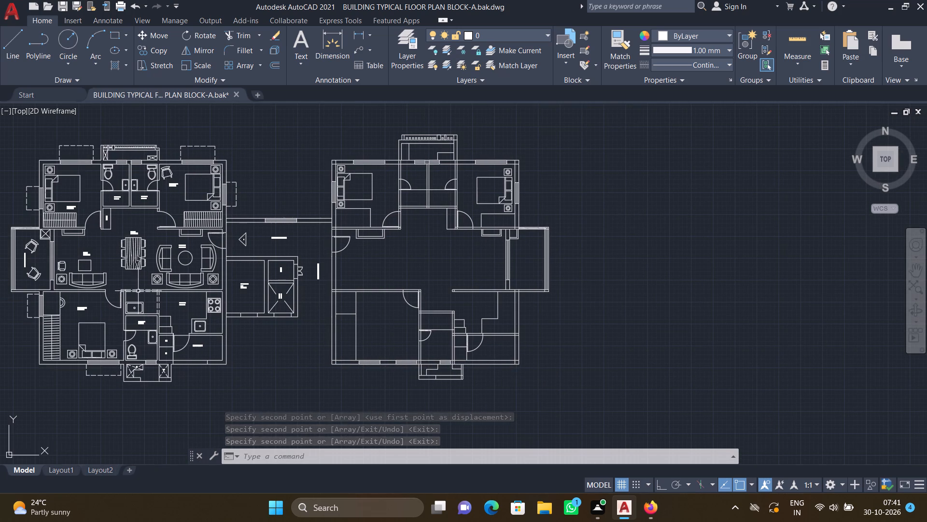
middle_click_drag(140, 292, 206, 259)
scroll(175, 315, "up", 3)
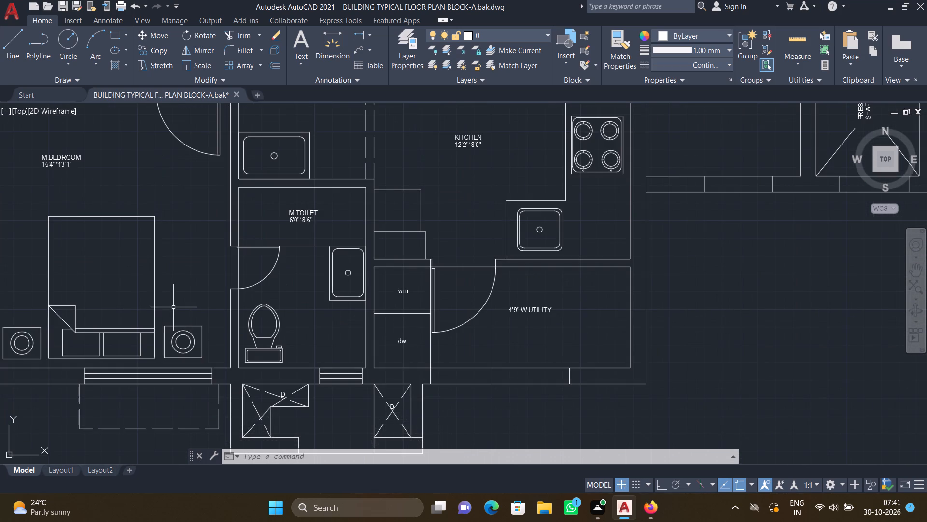
type("co")
key("Return")
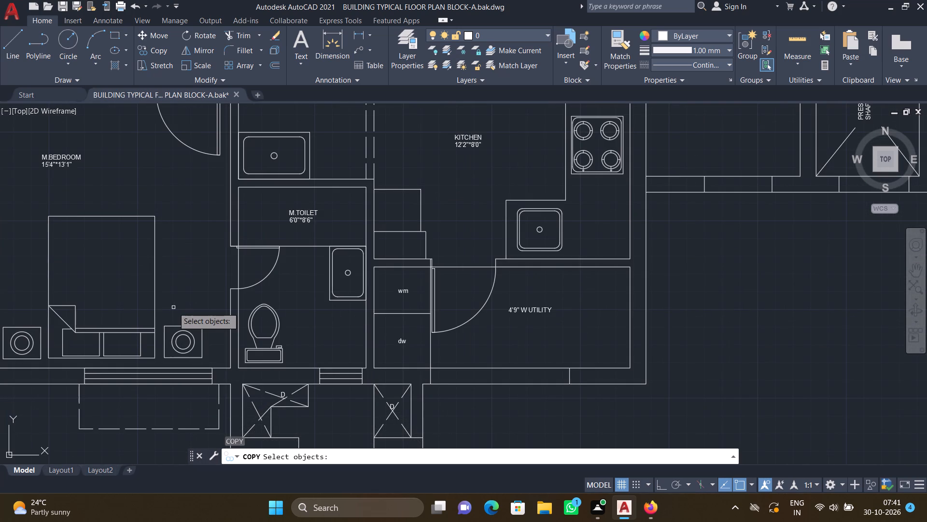
left_click(155, 287)
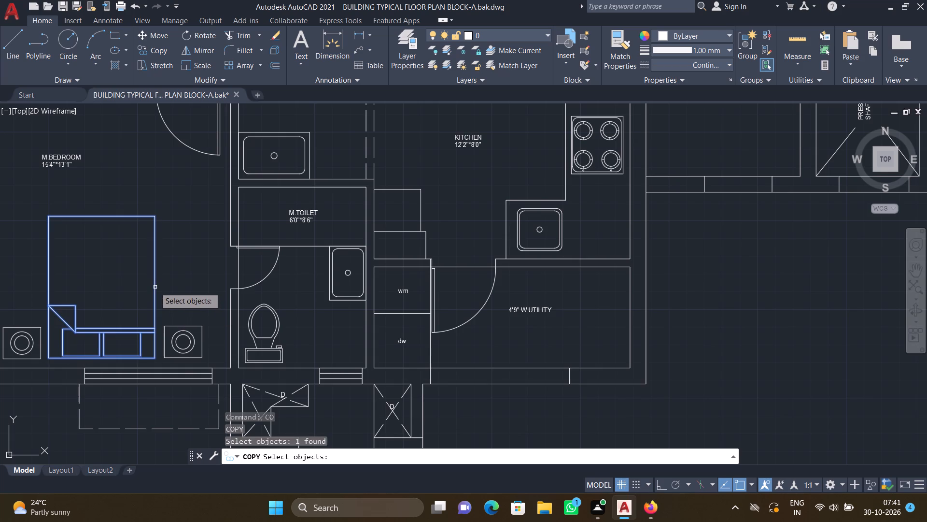
key("Return")
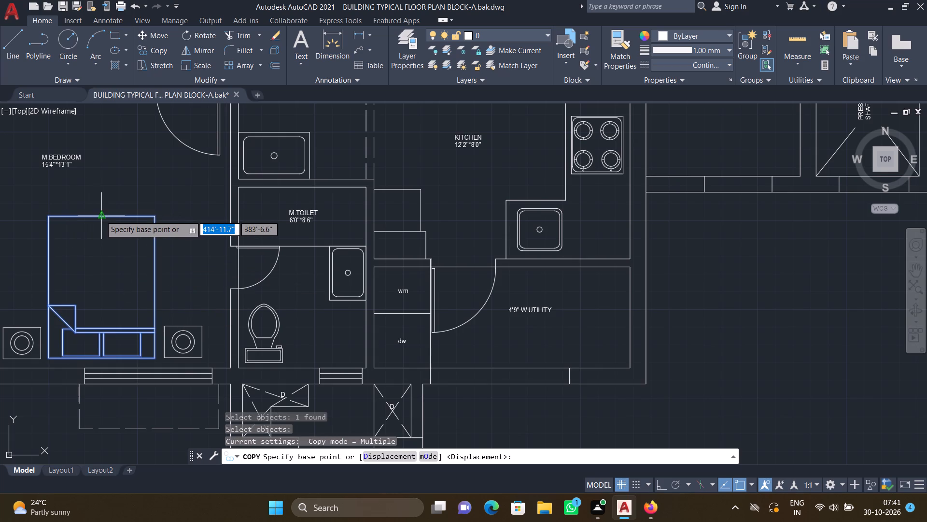
left_click(101, 216)
scroll(149, 252, "down", 3)
middle_click_drag(276, 287, 180, 252)
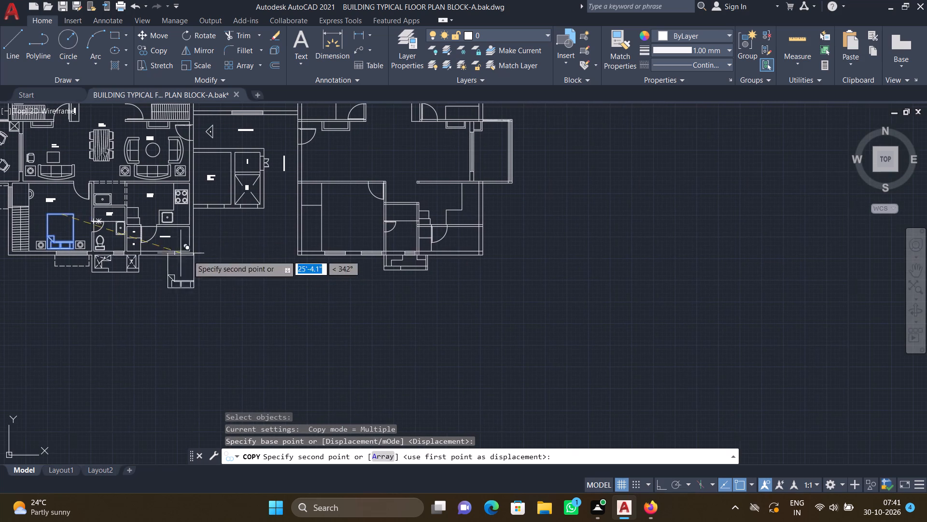
scroll(353, 216, "up", 3)
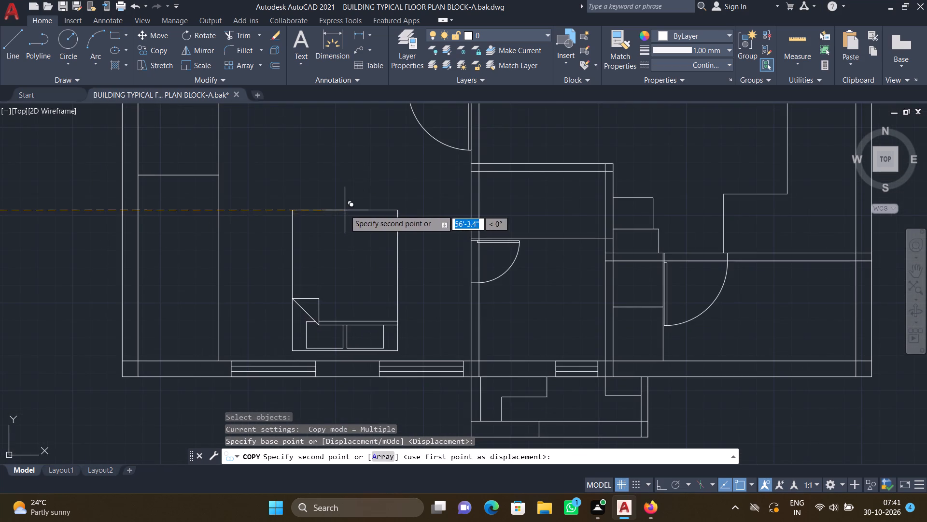
middle_click_drag(347, 189, 374, 138)
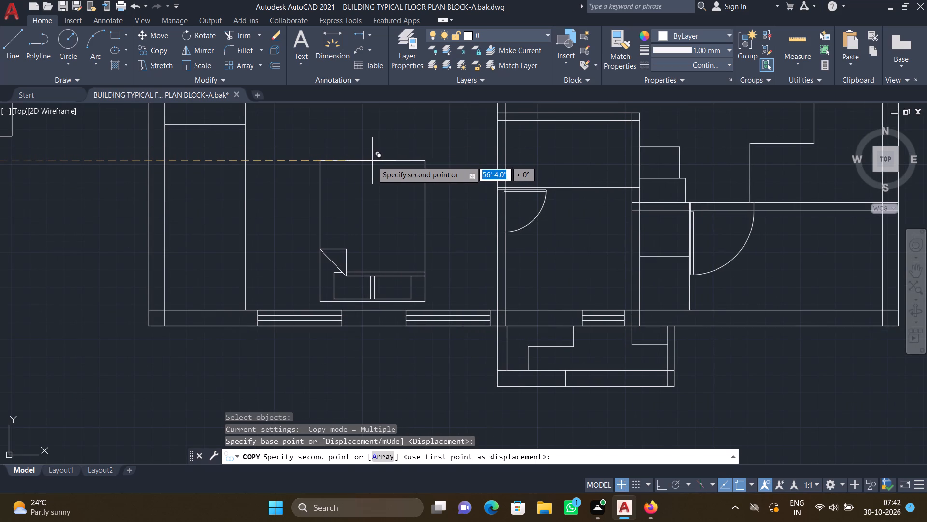
left_click(372, 161)
key("Return")
Copy the M.Bedroom's eastern bedside table and lamp, by the table's northwest corner, to just west of the second unit's southwest bedroom bed.
scroll(362, 164, "down", 4)
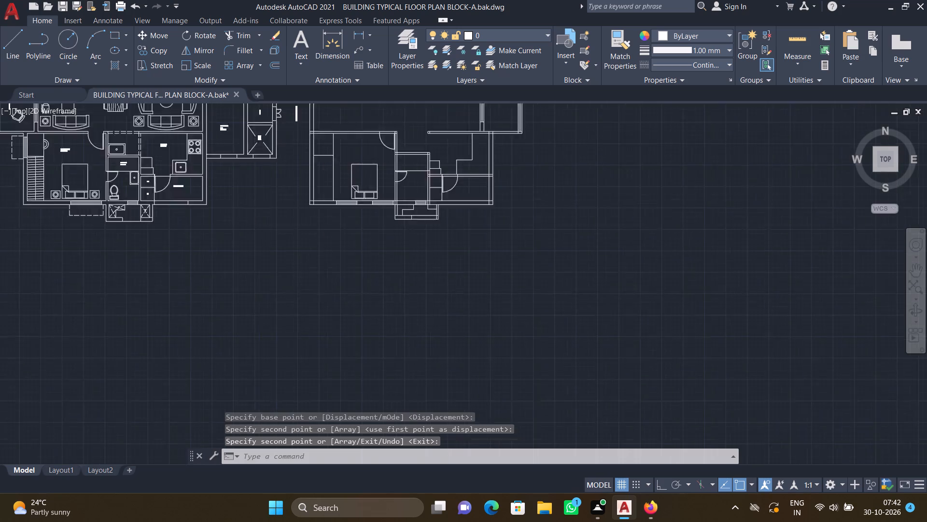
middle_click_drag(278, 199, 375, 242)
scroll(288, 221, "up", 3)
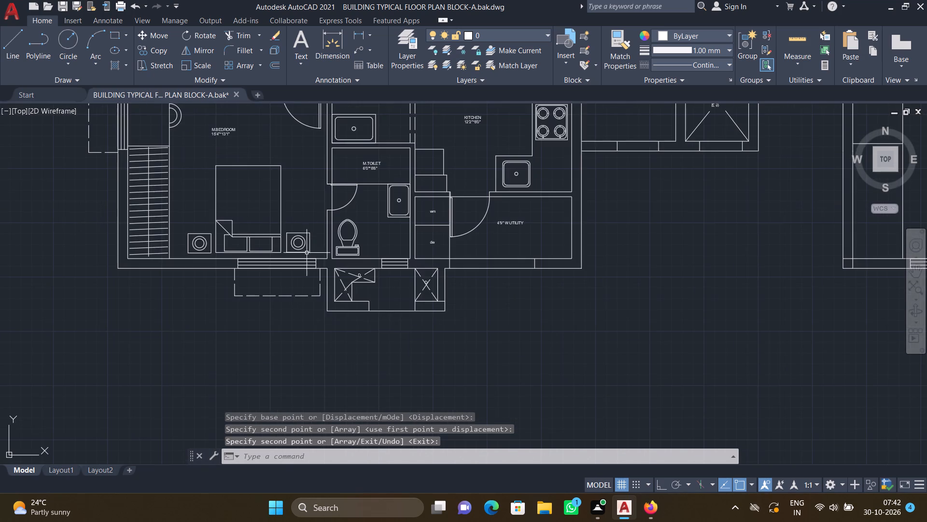
scroll(310, 255, "up", 2)
key("c")
key("o")
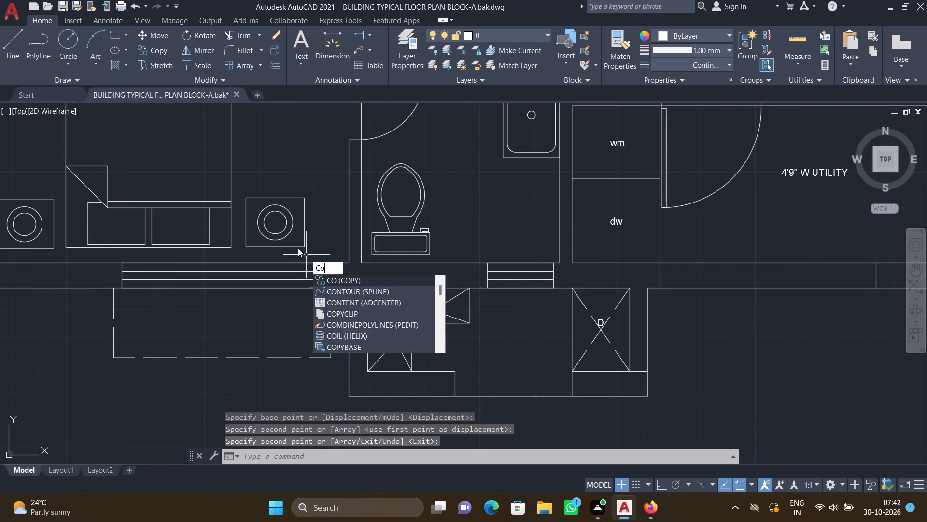
key("Return")
left_click(310, 253)
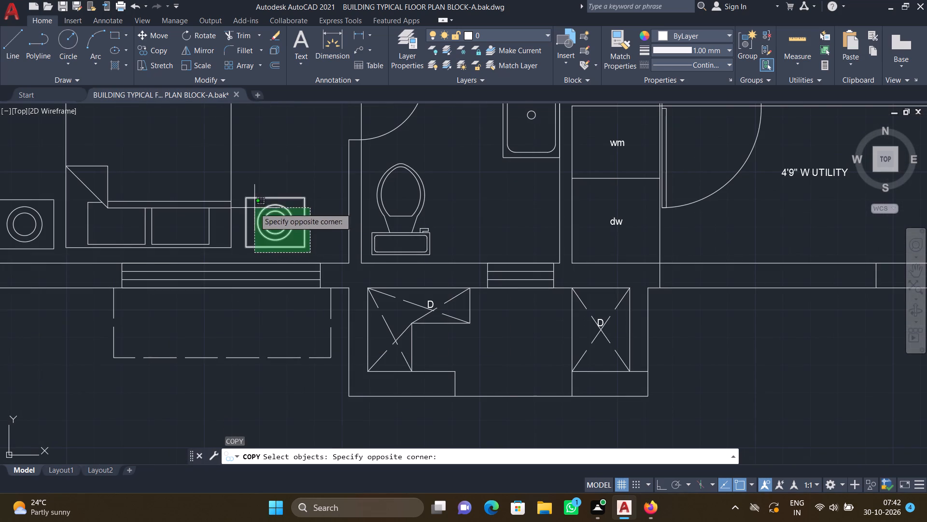
scroll(253, 208, "up", 2)
left_click(226, 172)
key("Return")
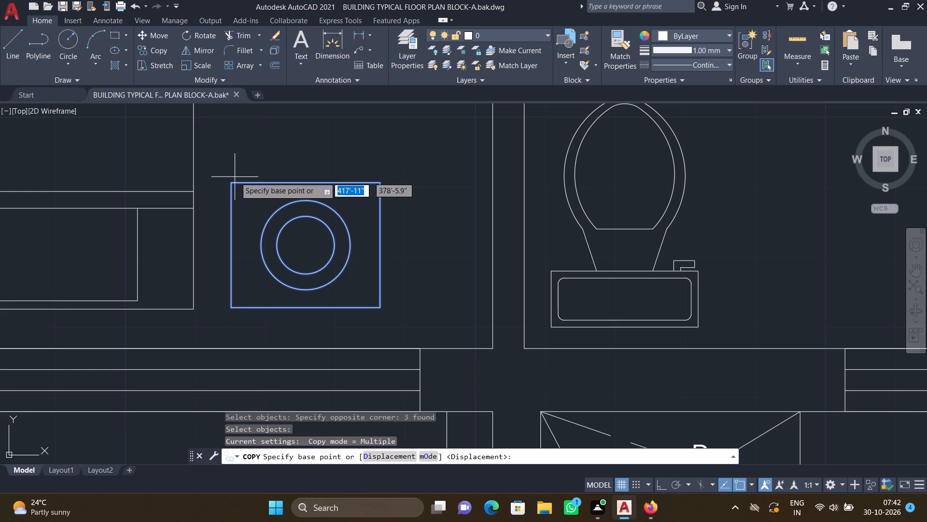
left_click(232, 182)
scroll(348, 239, "down", 4)
middle_click_drag(521, 289, 508, 286)
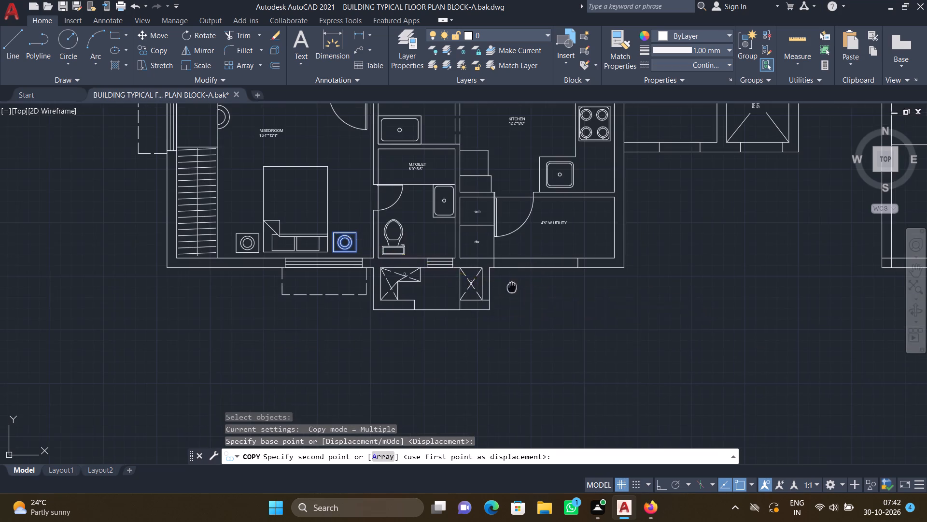
middle_click_drag(508, 286, 387, 275)
scroll(425, 299, "down", 3)
middle_click_drag(502, 287, 351, 246)
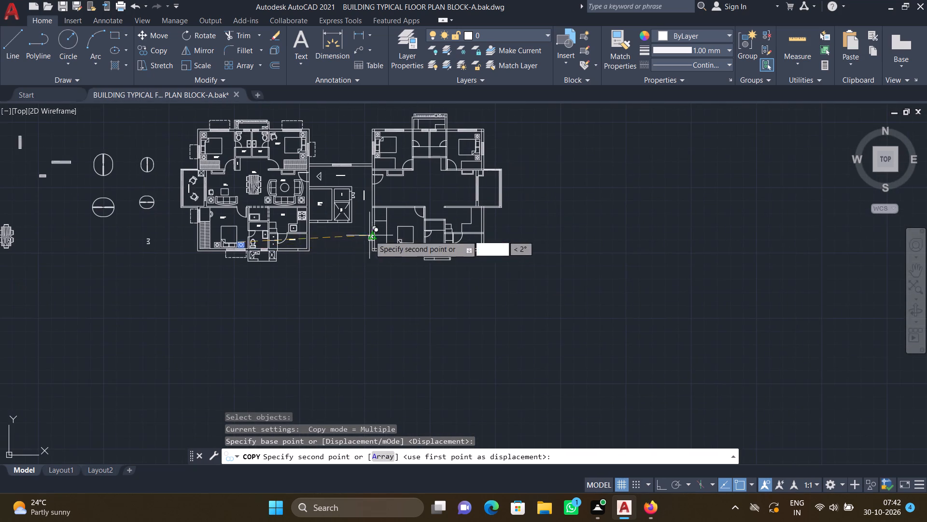
scroll(396, 246, "up", 4)
scroll(356, 227, "up", 3)
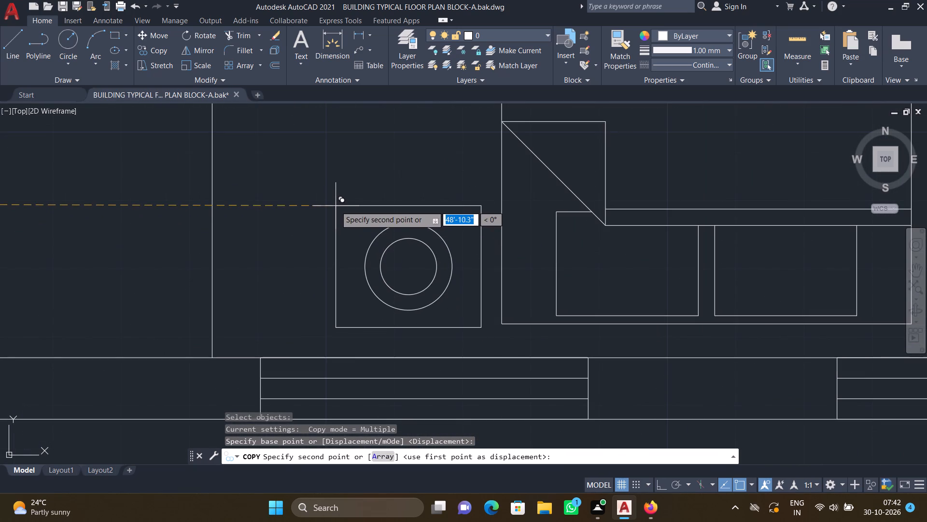
left_click(339, 204)
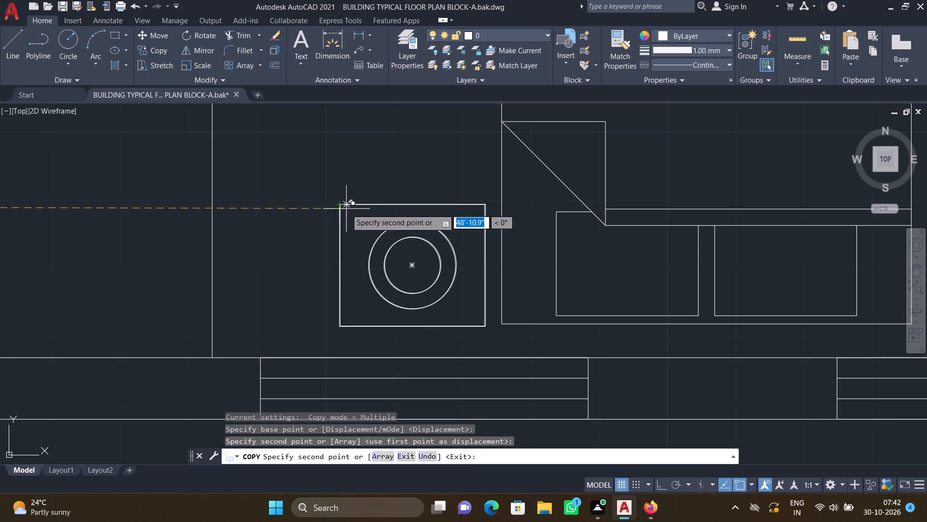
Place another copy of the bedside table and lamp just east of the same bed, about 56'-1.6" due east of the original.
scroll(393, 238, "down", 2)
middle_click_drag(544, 273, 405, 247)
scroll(476, 214, "up", 2)
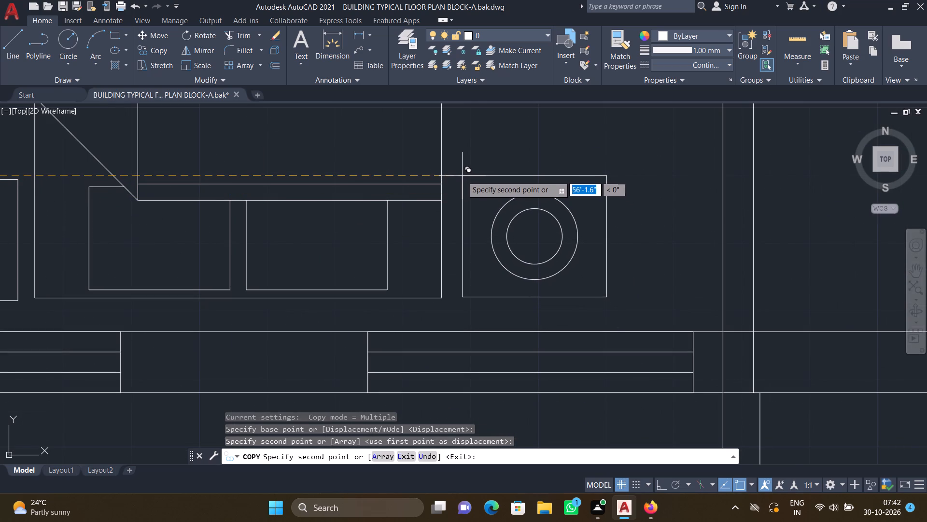
left_click(462, 176)
key("Return")
Copy the Toilet-1 WC, by its tank's back midpoint, into the second unit's northern west toilet, just off the north wall near the west wall.
scroll(341, 226, "down", 2)
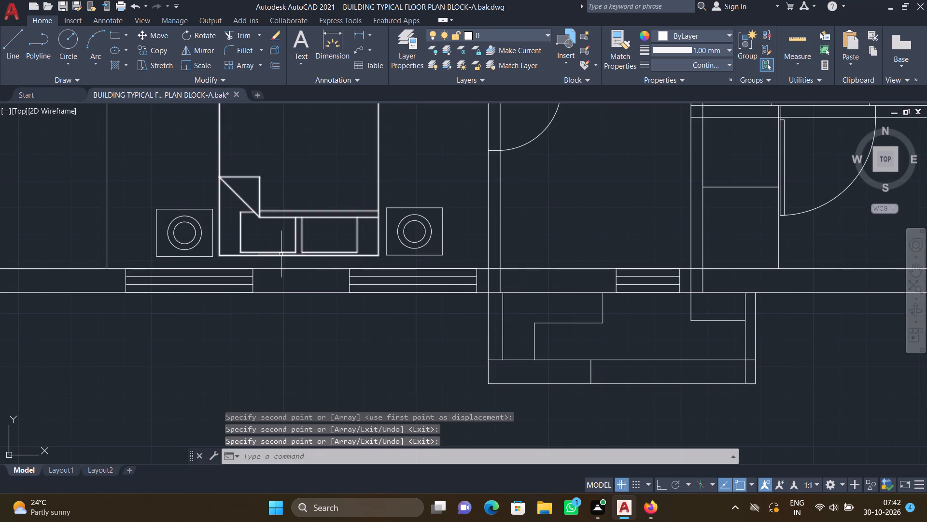
scroll(278, 252, "down", 2)
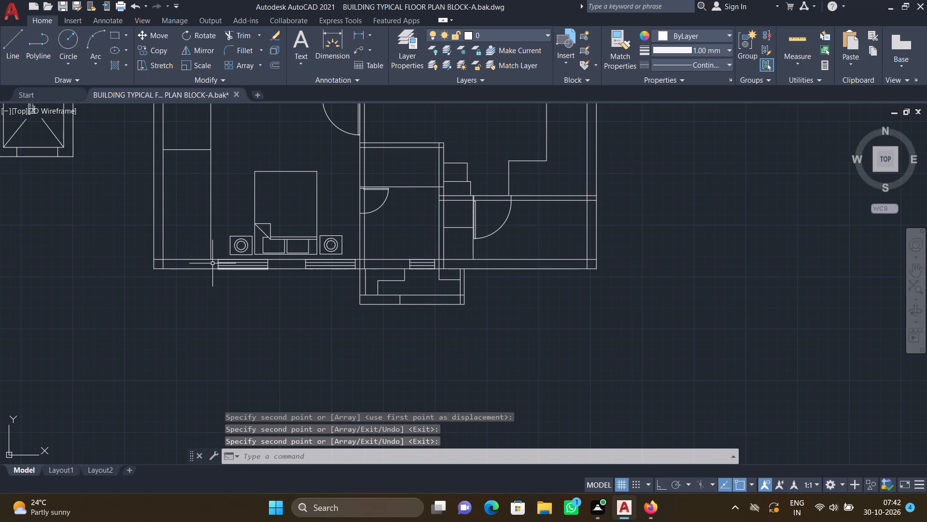
scroll(181, 258, "down", 1)
middle_click_drag(186, 237, 196, 252)
scroll(187, 240, "down", 1)
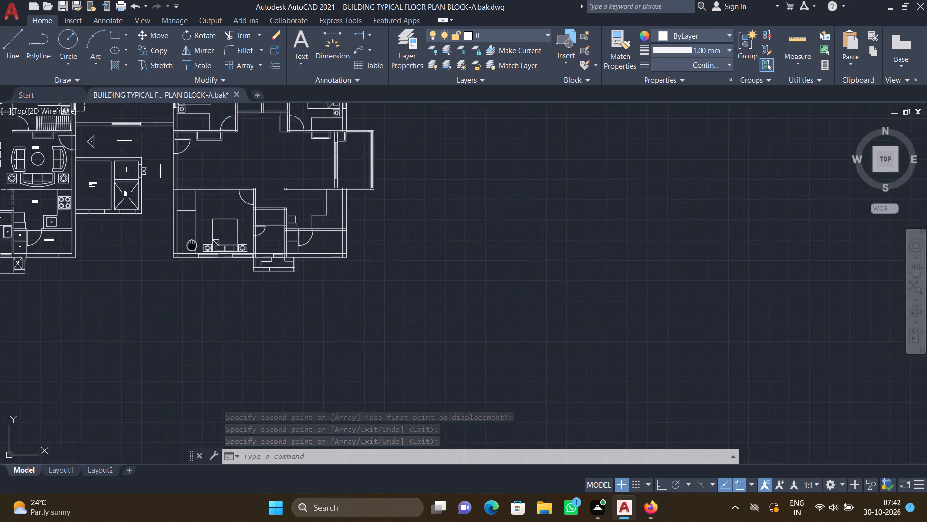
middle_click_drag(196, 252, 244, 319)
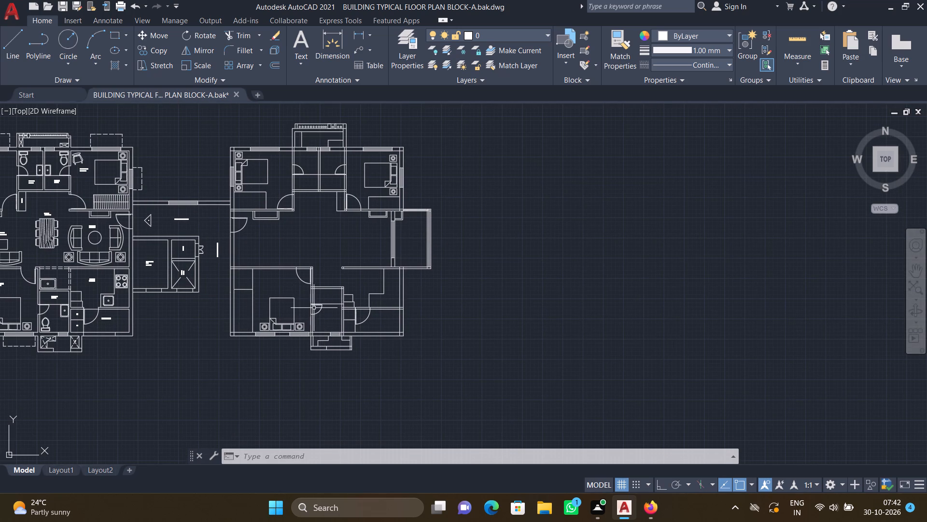
middle_click_drag(299, 268, 381, 319)
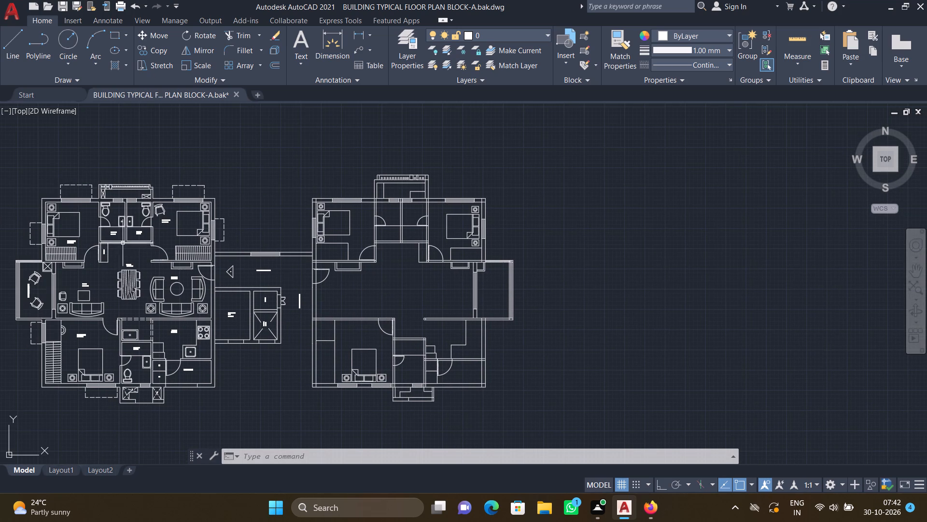
middle_click_drag(124, 243, 273, 283)
scroll(231, 246, "up", 4)
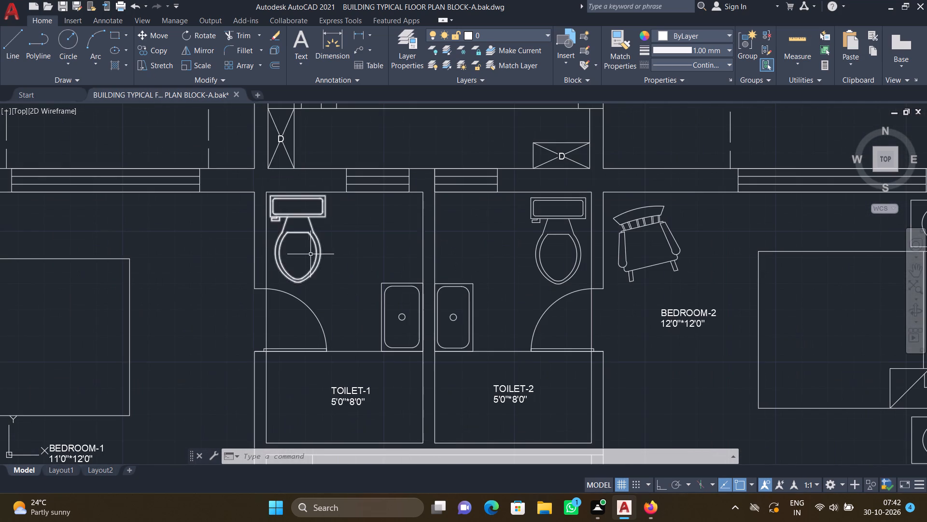
type("co")
key("Return")
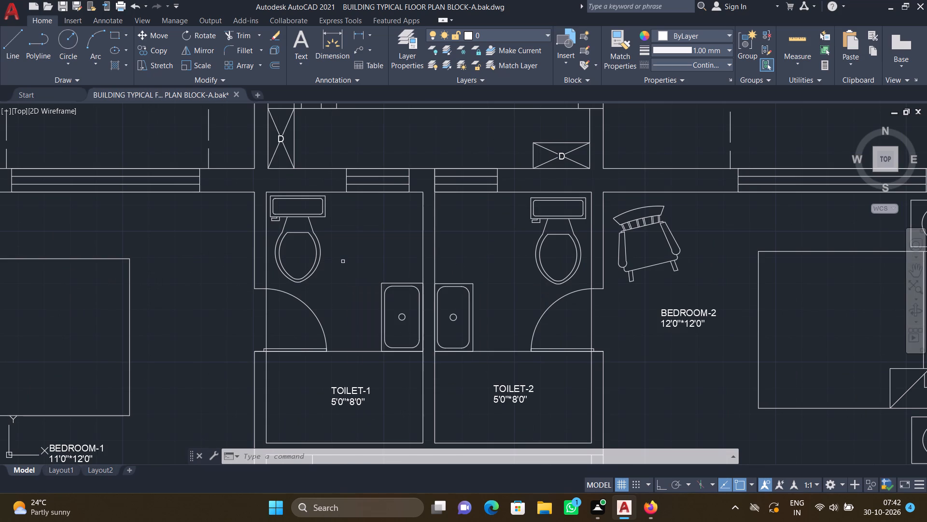
left_click(319, 250)
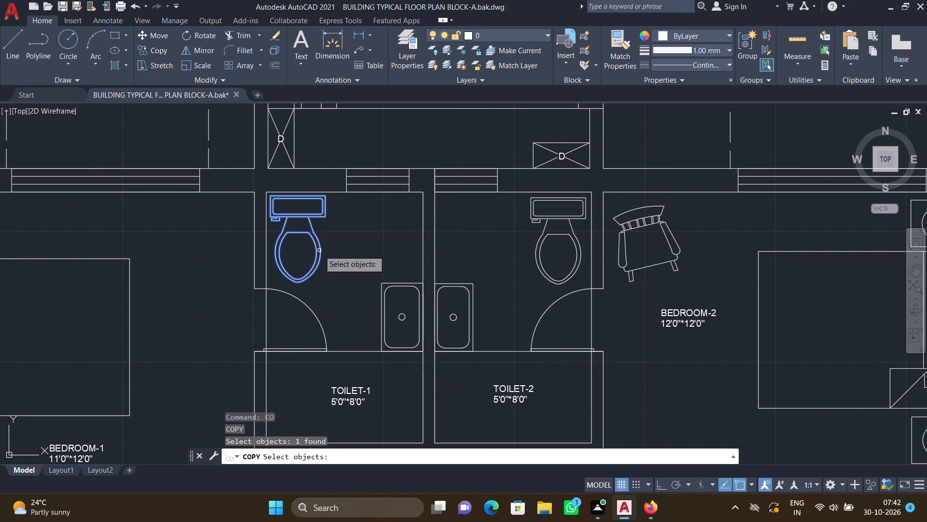
key("Return")
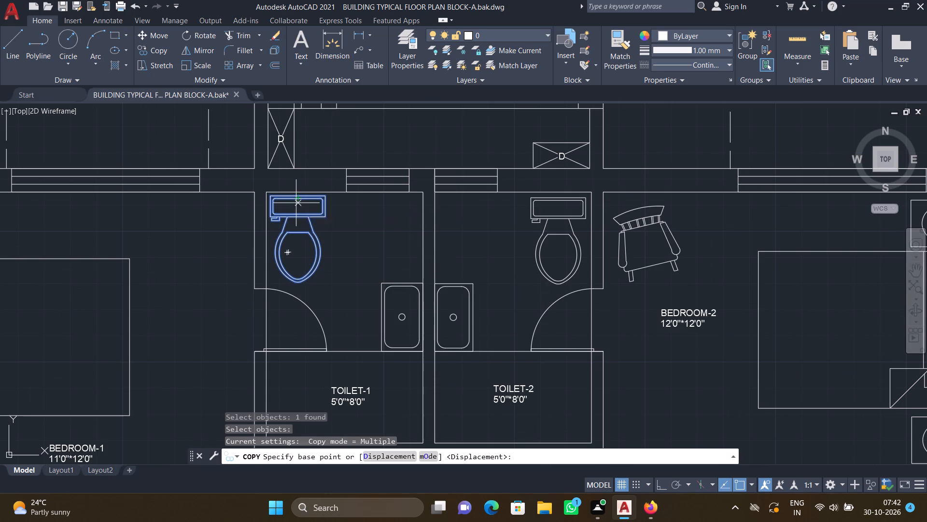
scroll(296, 202, "up", 2)
left_click(295, 188)
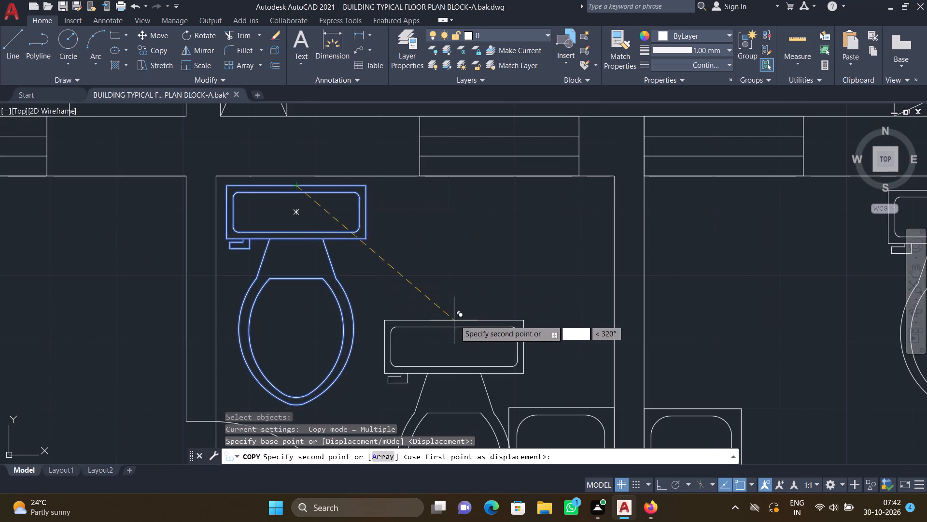
scroll(458, 315, "down", 3)
middle_click_drag(603, 347, 305, 285)
scroll(370, 299, "down", 3)
middle_click_drag(520, 333, 338, 285)
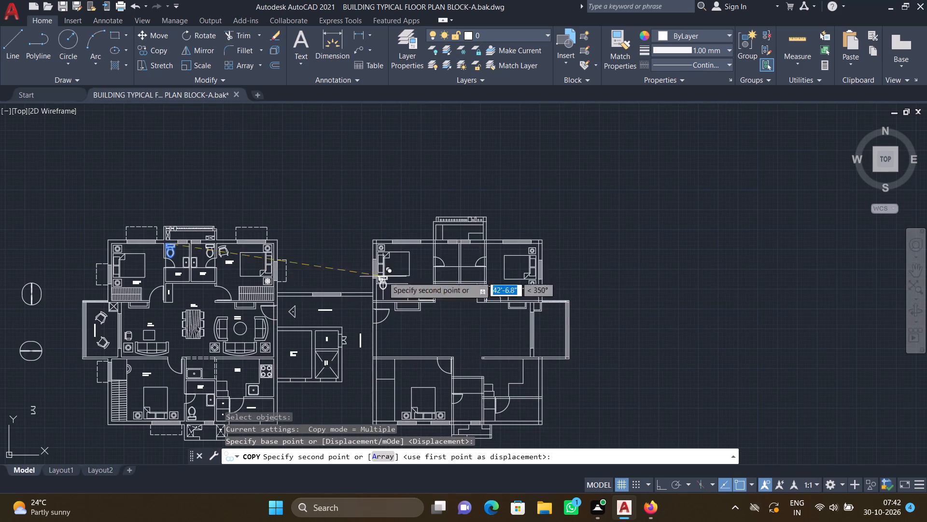
scroll(469, 249, "up", 2)
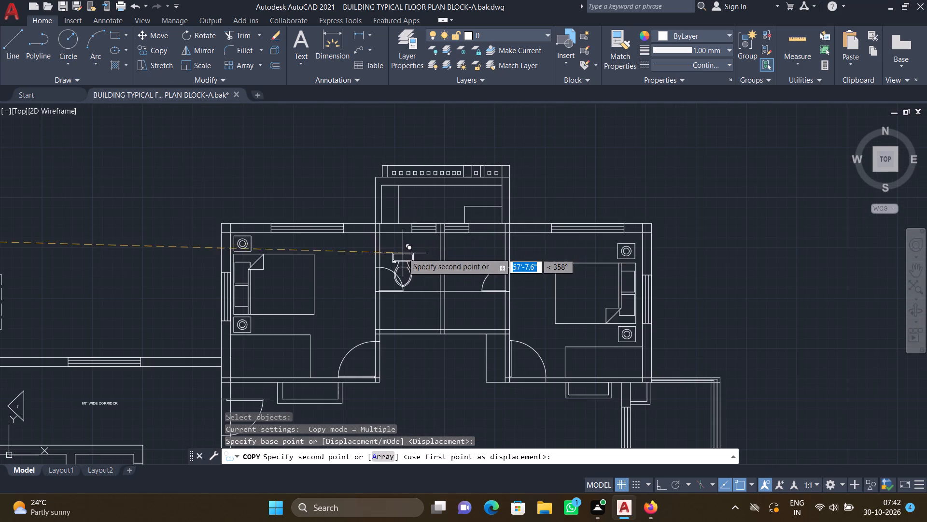
scroll(399, 246, "up", 3)
scroll(365, 201, "up", 2)
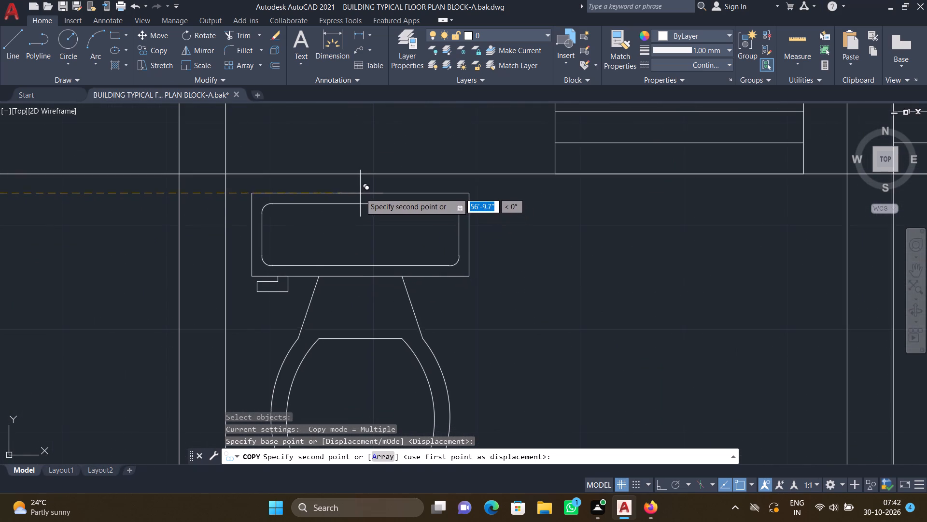
left_click(350, 186)
Place another copy of the Toilet-1 WC in the second unit's northern east toilet, about 65'-1" due east, just off the north wall near the east wall.
scroll(436, 213, "down", 3)
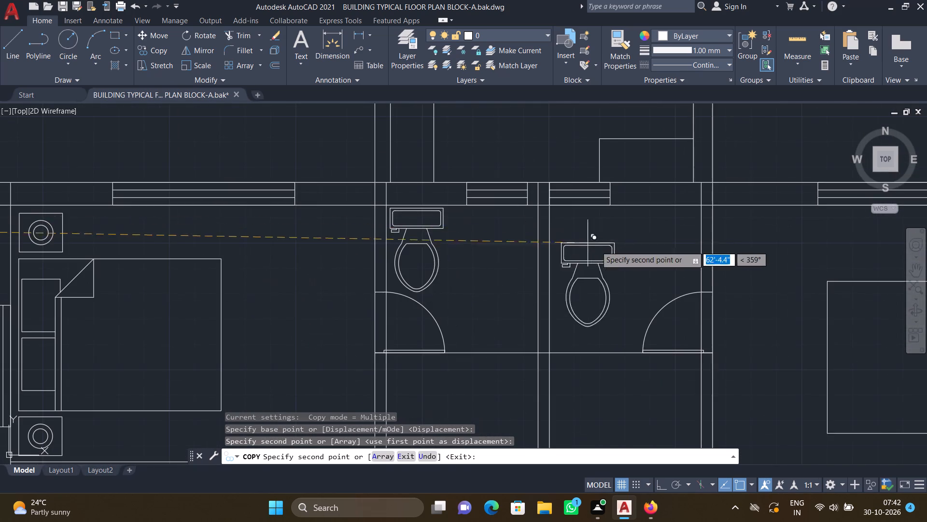
middle_click_drag(557, 239, 475, 225)
middle_click_drag(546, 248, 406, 249)
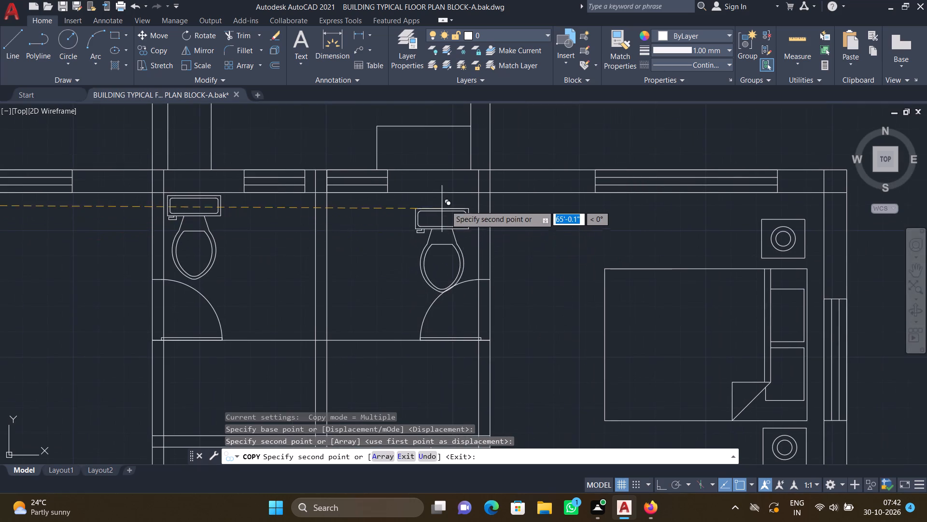
scroll(446, 195, "up", 3)
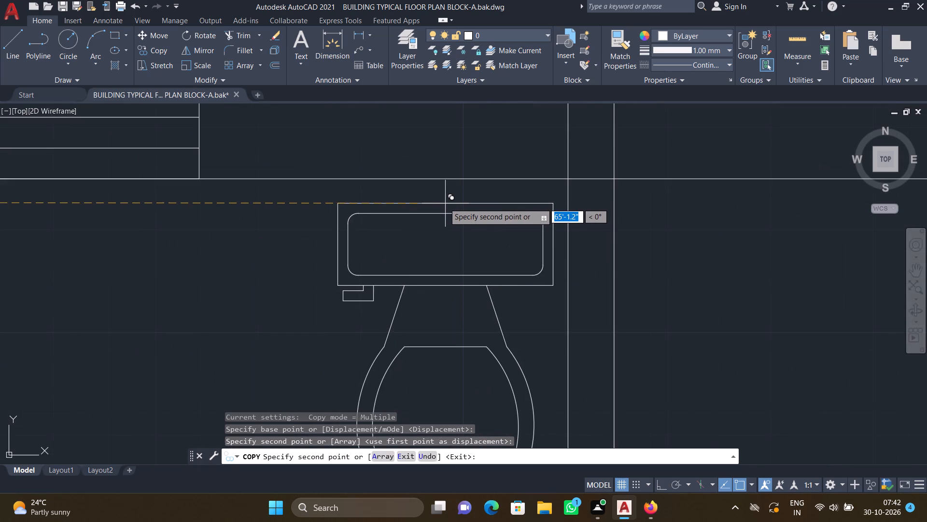
left_click(442, 195)
scroll(478, 239, "down", 2)
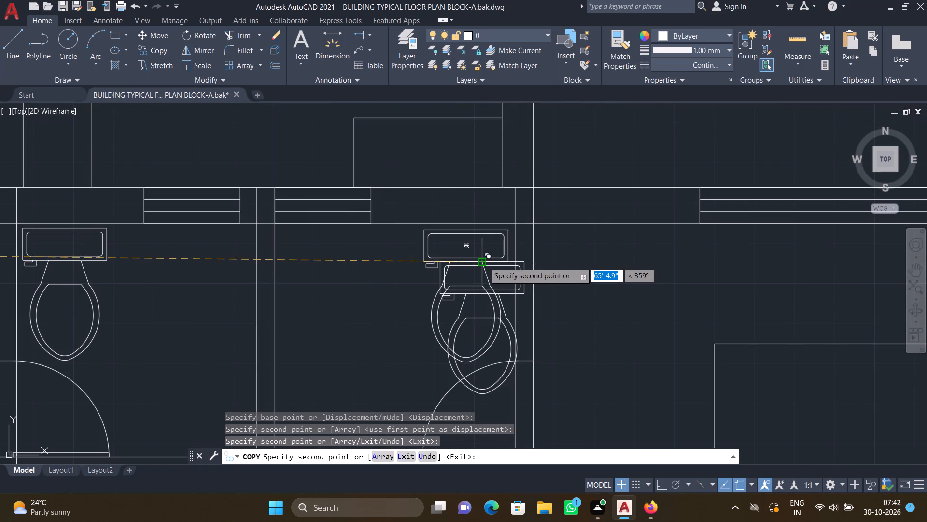
key("Return")
Copy the M.Toilet WC, by its tank's back midpoint, about 56'-1.7" due east into the second unit's southern toilet.
scroll(470, 267, "down", 6)
middle_click_drag(317, 319, 331, 281)
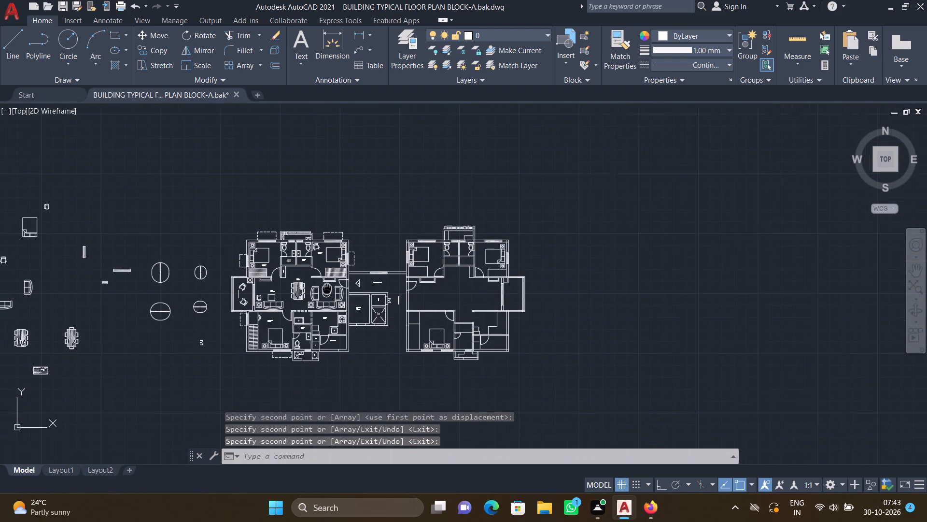
middle_click_drag(331, 281, 340, 268)
scroll(312, 329, "up", 6)
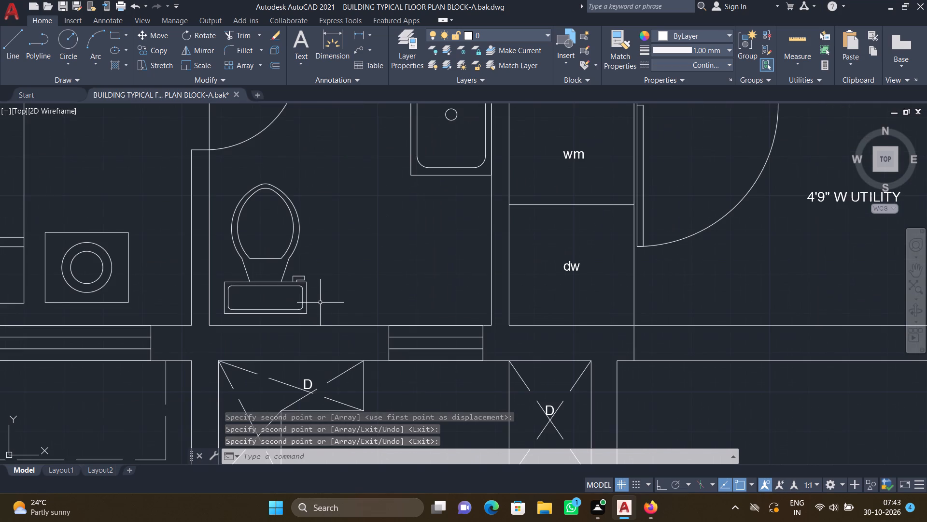
key("c")
key("o")
key("Return")
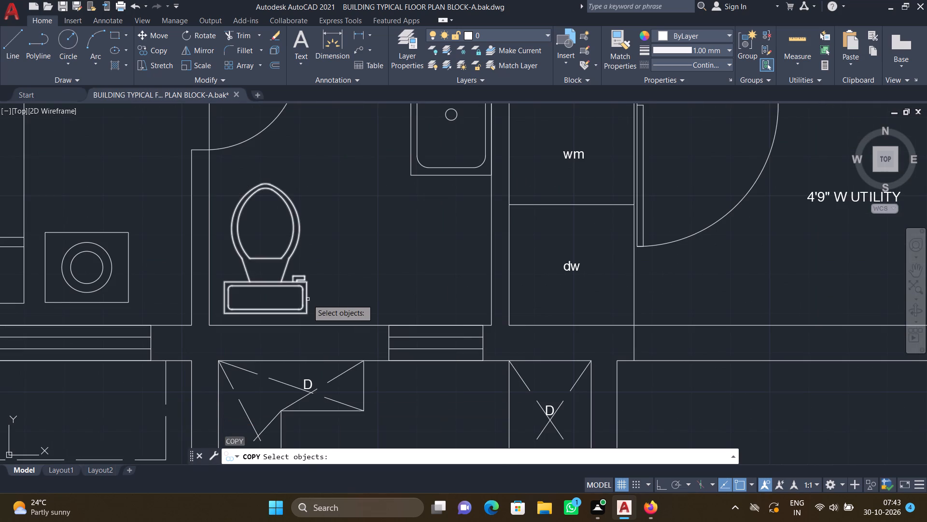
left_click(307, 299)
key("Return")
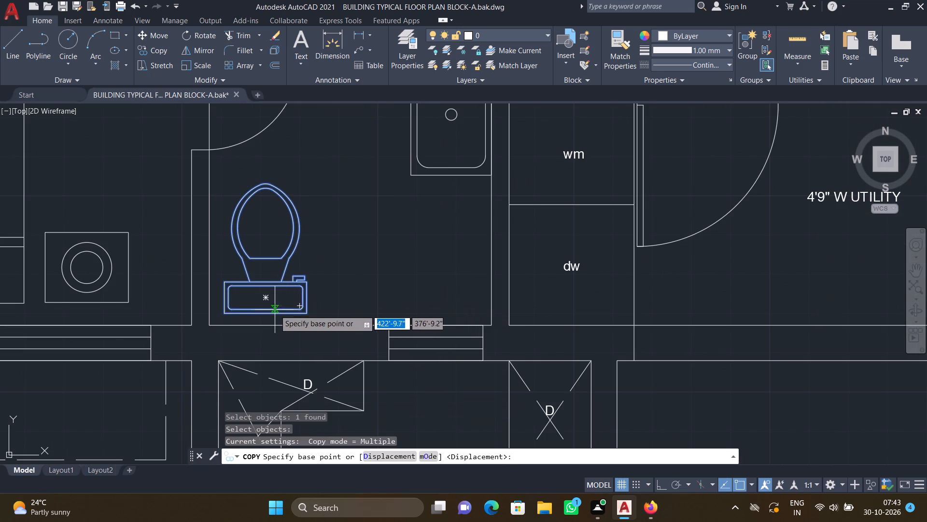
left_click(264, 314)
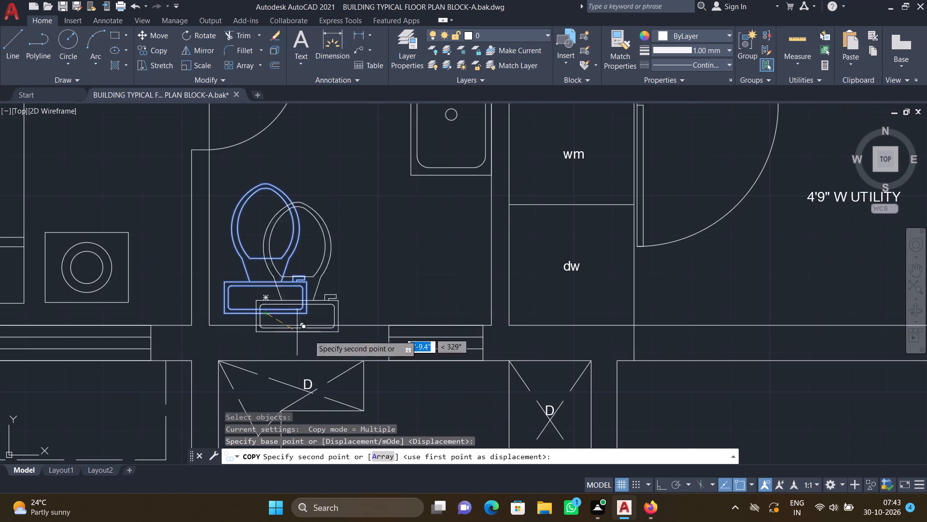
scroll(386, 359, "down", 3)
middle_click_drag(551, 414, 332, 358)
scroll(329, 362, "down", 3)
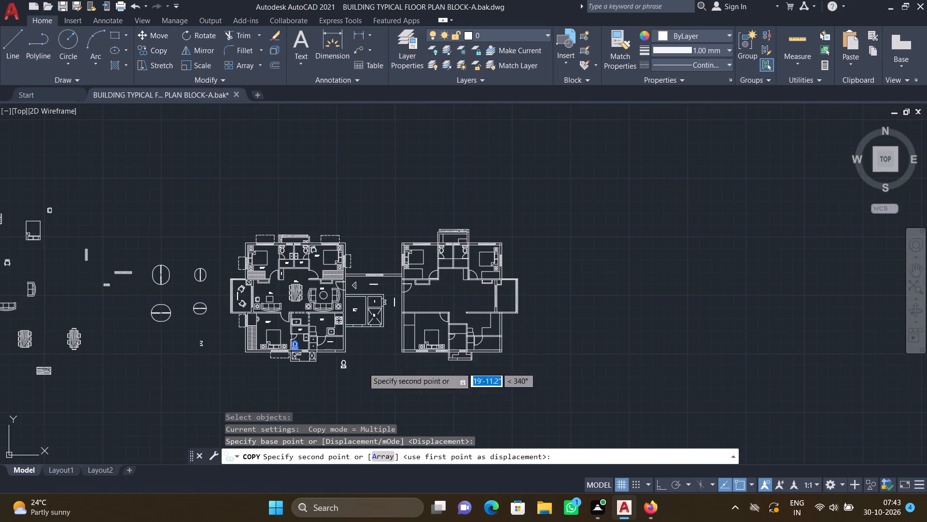
middle_click_drag(453, 372, 409, 303)
scroll(419, 280, "up", 3)
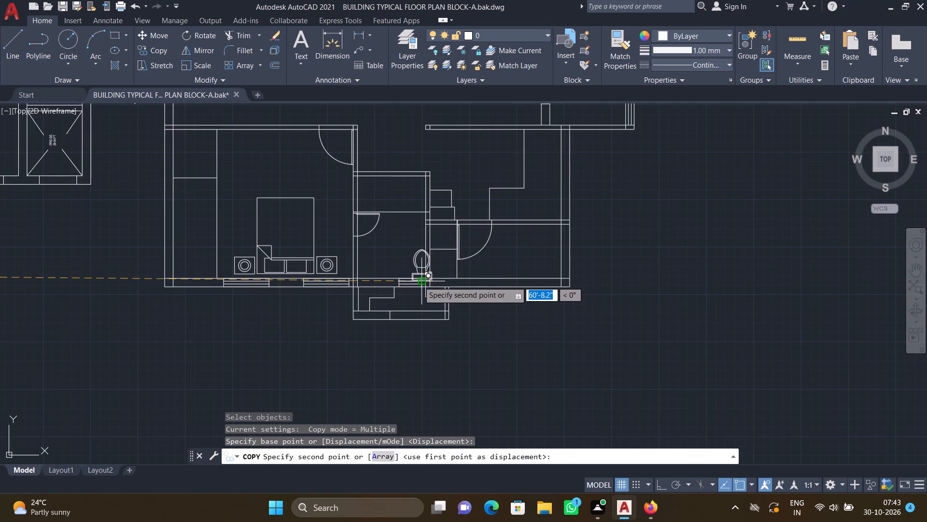
scroll(360, 281, "up", 3)
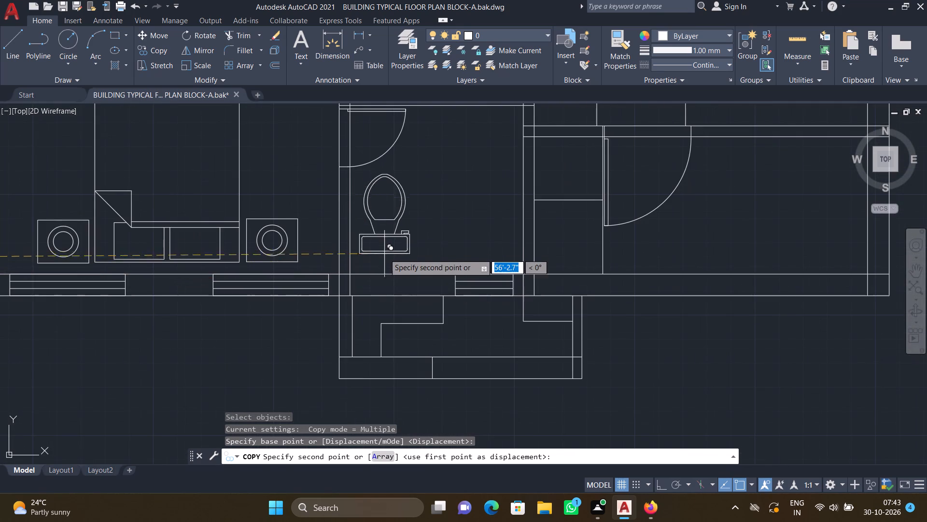
scroll(384, 254, "up", 1)
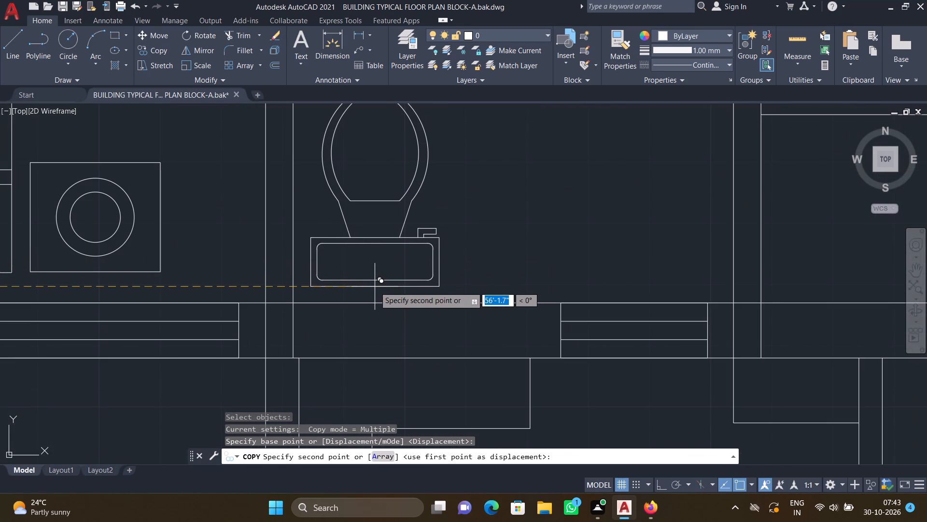
left_click(375, 287)
key("Return")
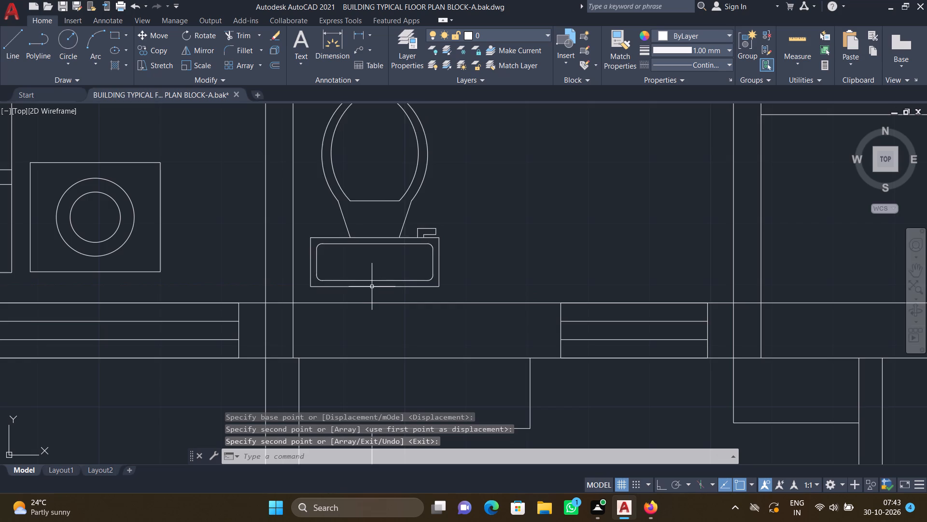
Rotate the tilted westernmost chair among the loose symbols west of the plan clockwise, freehand, about its backrest's outer-edge midpoint.
scroll(366, 285, "down", 3)
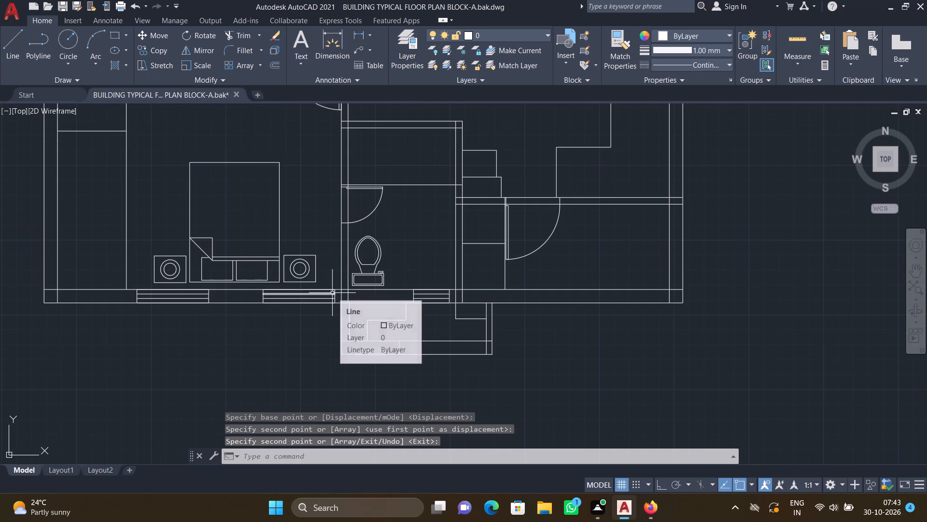
scroll(316, 293, "down", 2)
middle_click_drag(276, 294, 315, 357)
scroll(298, 348, "down", 1)
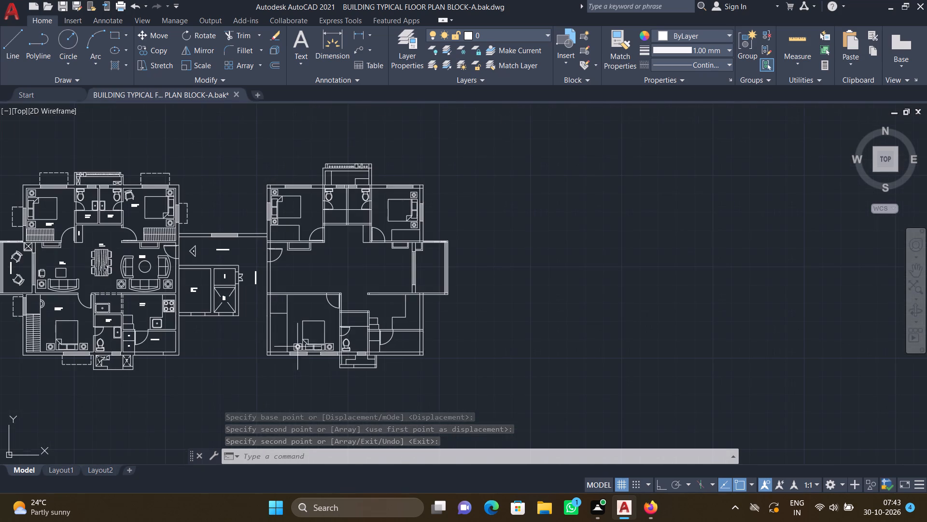
middle_click_drag(209, 355, 295, 385)
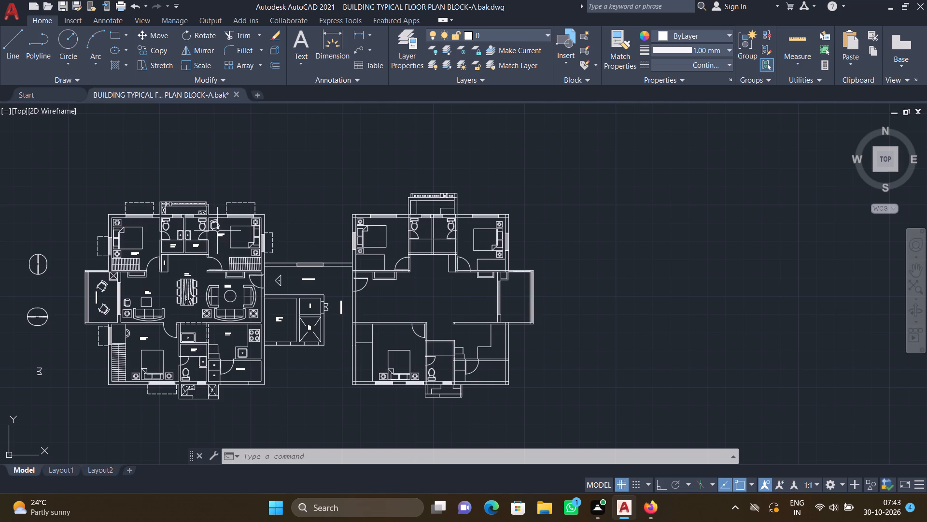
scroll(132, 248, "down", 2)
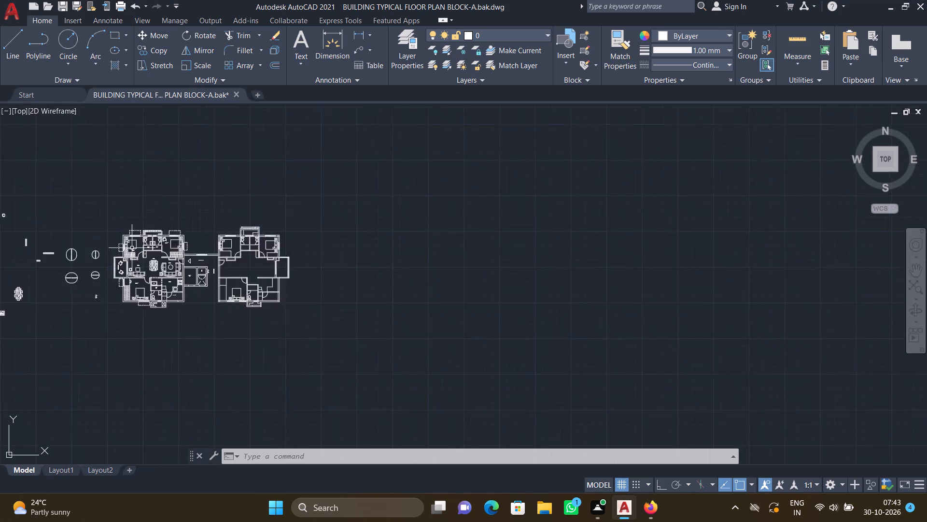
scroll(132, 248, "down", 1)
middle_click_drag(88, 276, 282, 301)
scroll(212, 275, "up", 5)
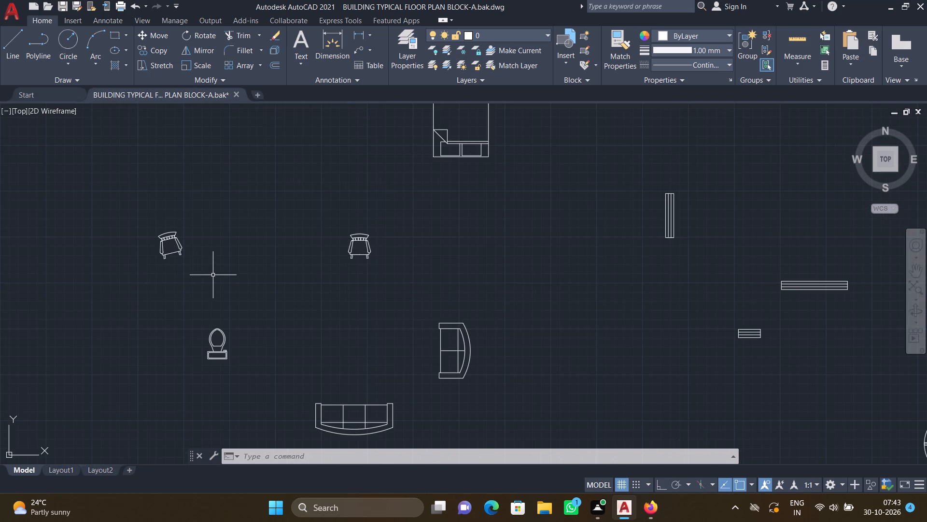
type("ro")
key("Return")
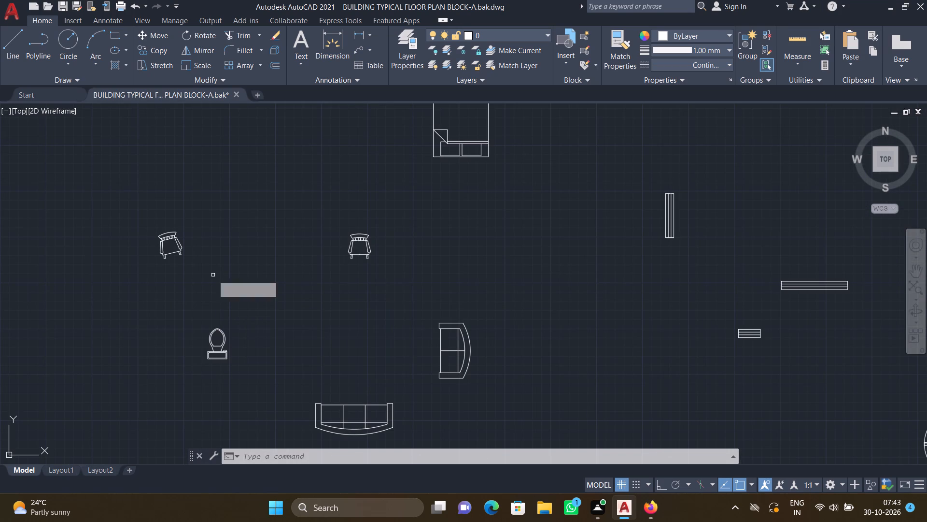
left_click(181, 250)
key("Return")
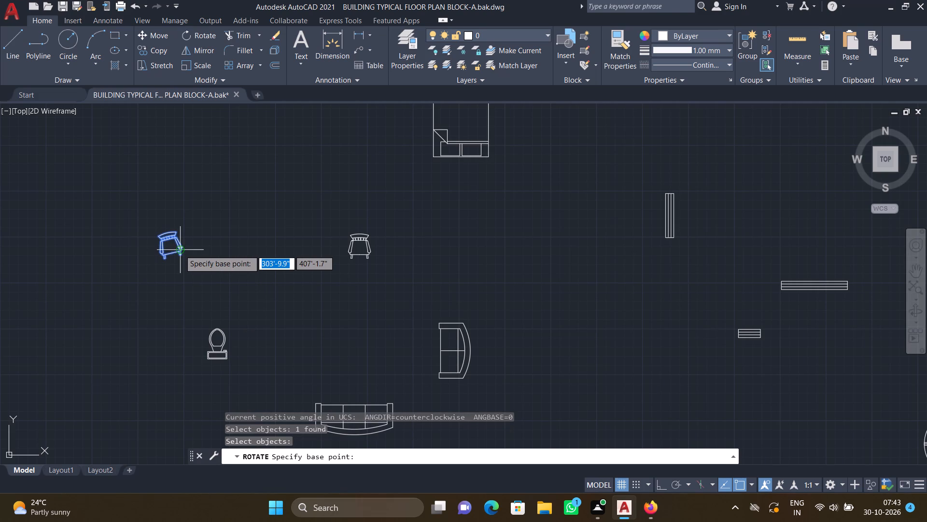
scroll(155, 253, "up", 2)
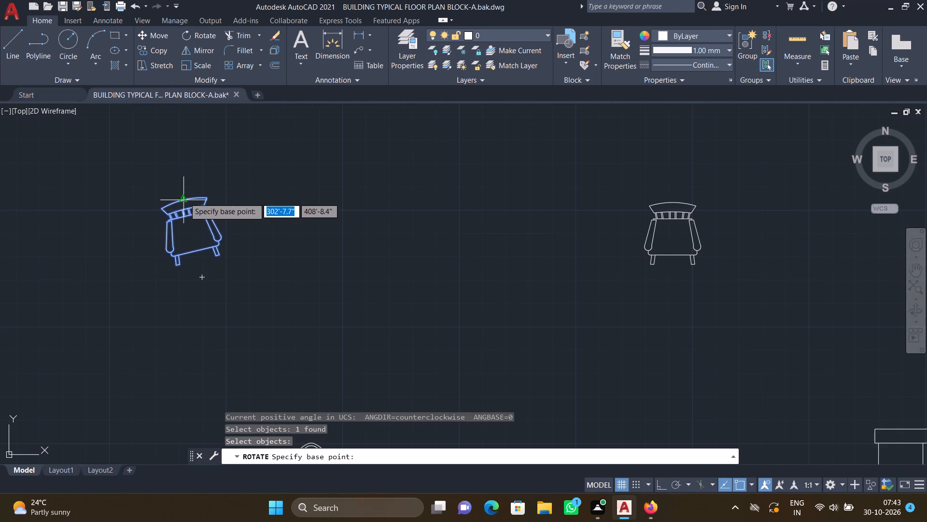
left_click(184, 197)
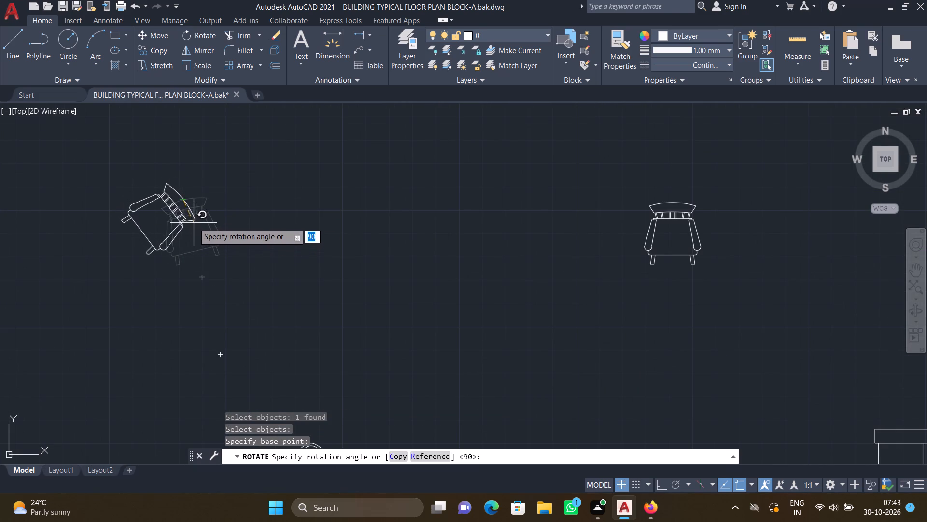
left_click(197, 208)
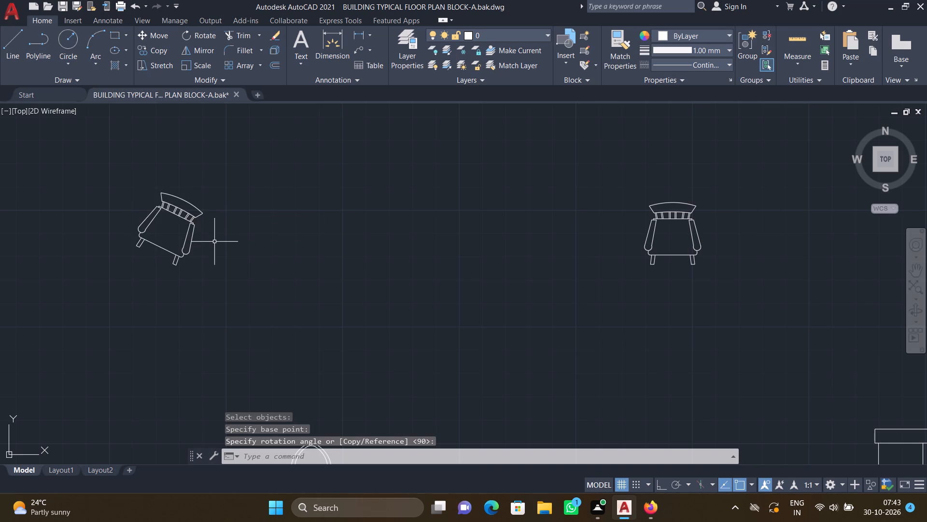
Copy the rotated chair, by its seat's front-edge midpoint, about 169'-10.8" east into the northeast corner of the second unit's northwest bedroom.
type("co")
key("Return")
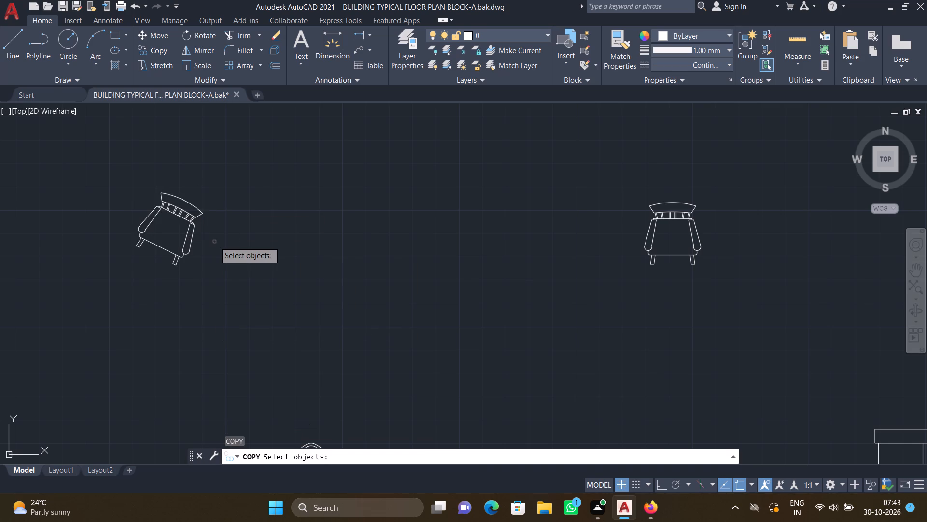
left_click(192, 235)
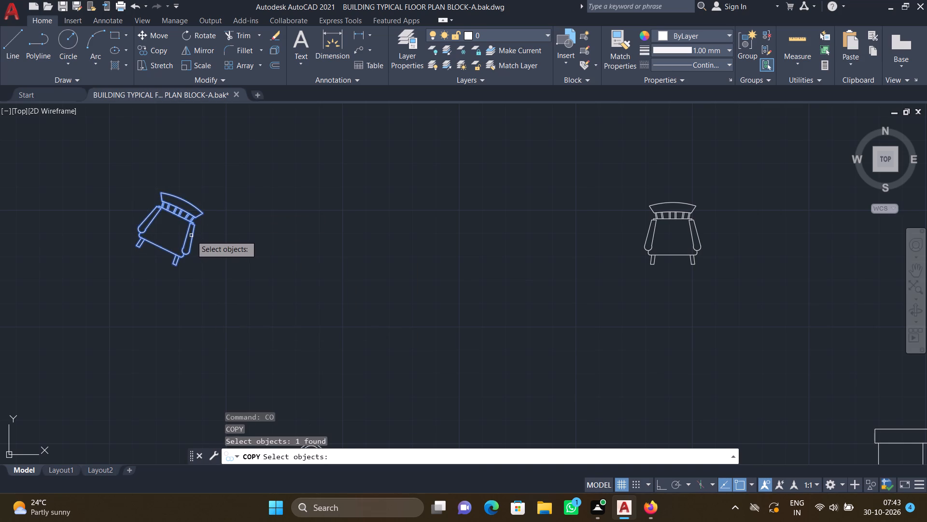
key("Return")
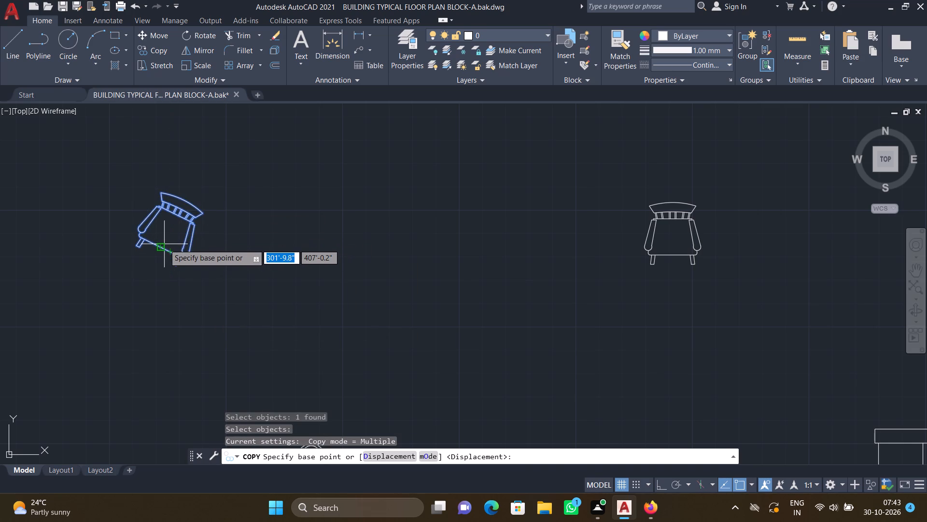
left_click(158, 249)
scroll(354, 306, "down", 3)
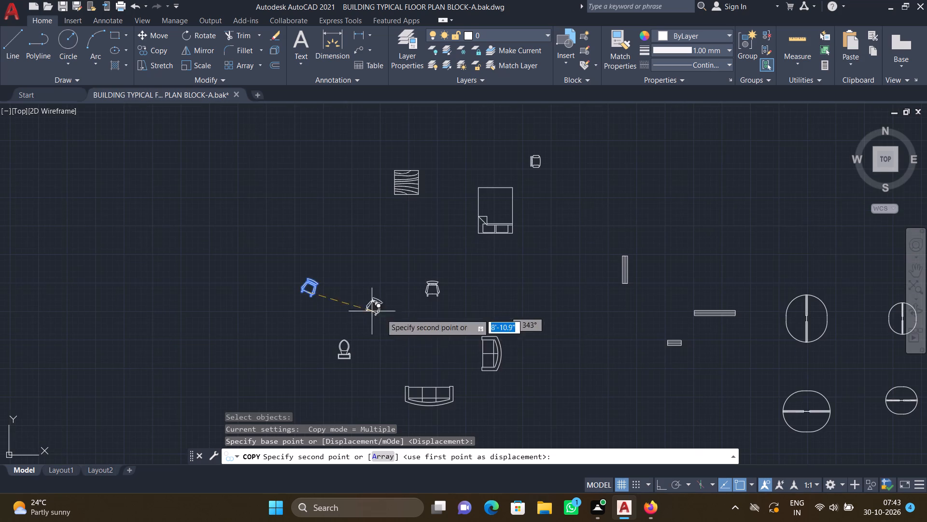
middle_click_drag(430, 355, 276, 296)
scroll(273, 297, "down", 2)
middle_click_drag(479, 340, 294, 347)
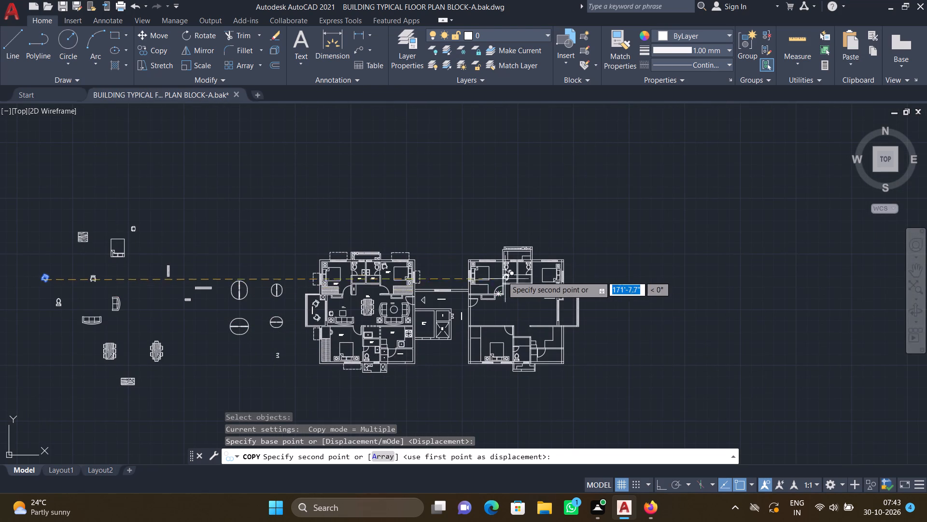
scroll(484, 259, "up", 3)
middle_click_drag(509, 318, 429, 259)
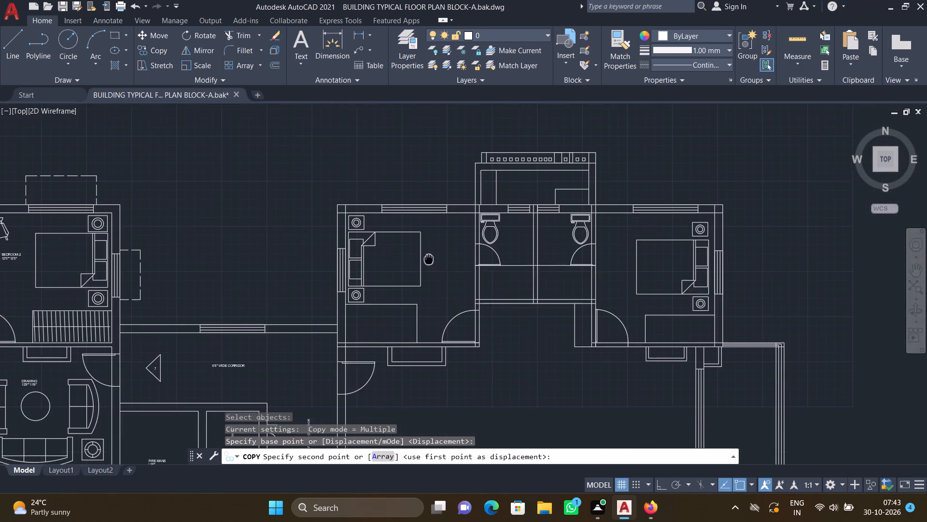
scroll(457, 240, "up", 2)
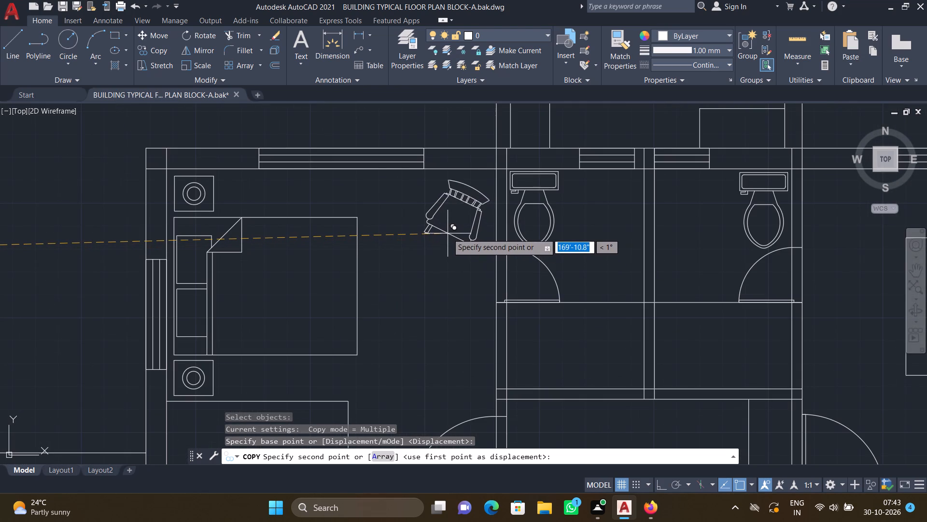
left_click(448, 233)
key("Return")
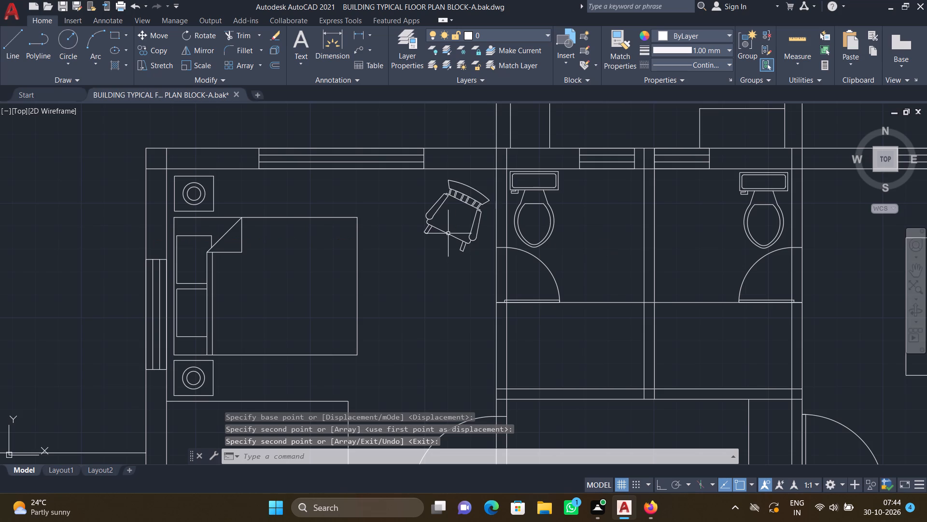
Copy the Living room's three-seat sofa, by its back-cushion edge midpoint, roughly 56' due east to the second unit's room north of its southwest bedroom.
scroll(440, 253, "down", 4)
scroll(273, 309, "down", 1)
middle_click_drag(272, 308, 342, 233)
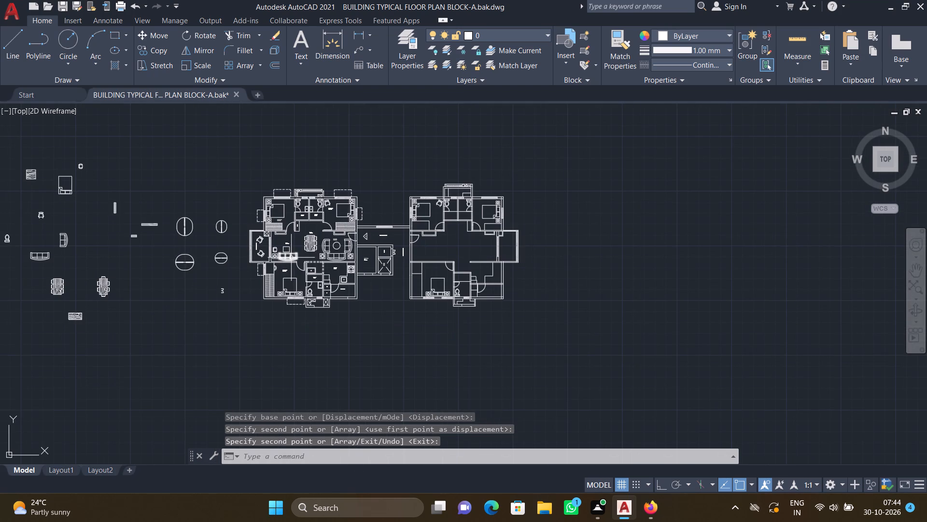
scroll(279, 262, "up", 3)
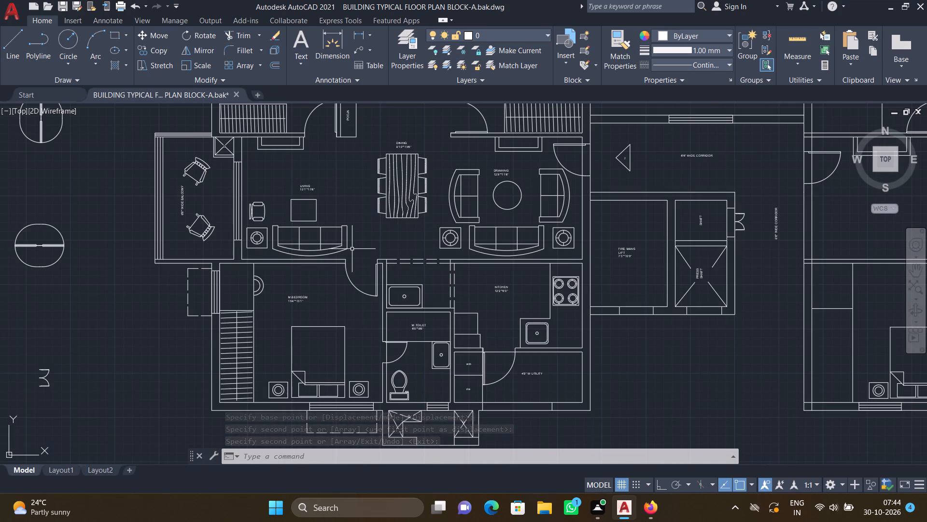
scroll(352, 249, "up", 1)
key("c")
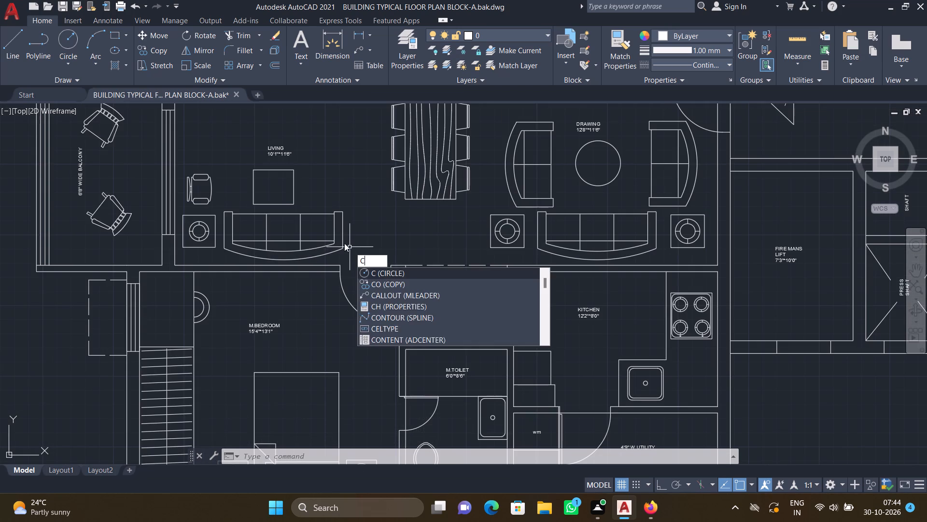
key("o")
key("Return")
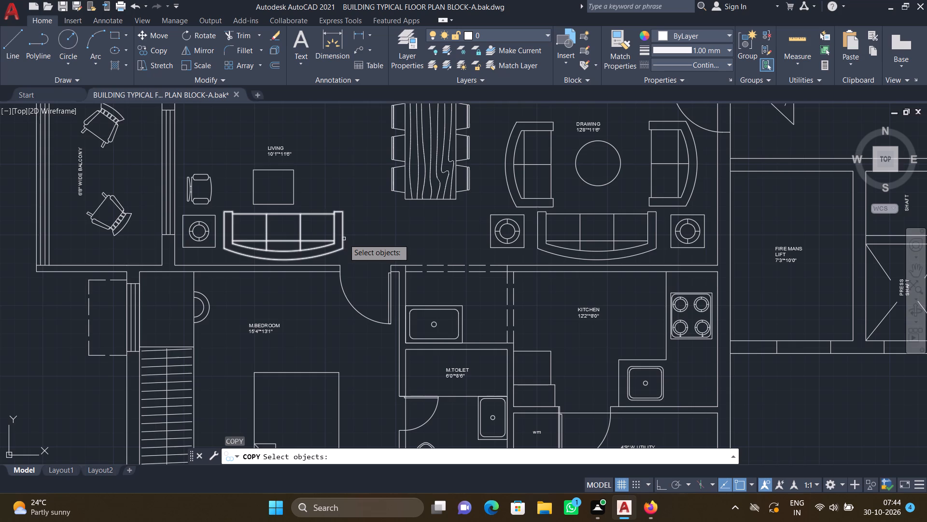
left_click(344, 239)
key("Return")
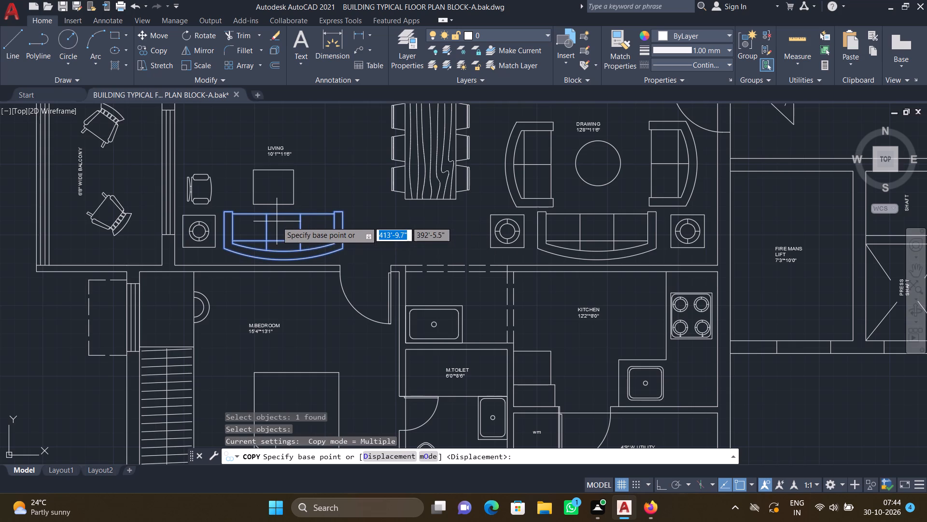
left_click(281, 214)
scroll(364, 273, "down", 3)
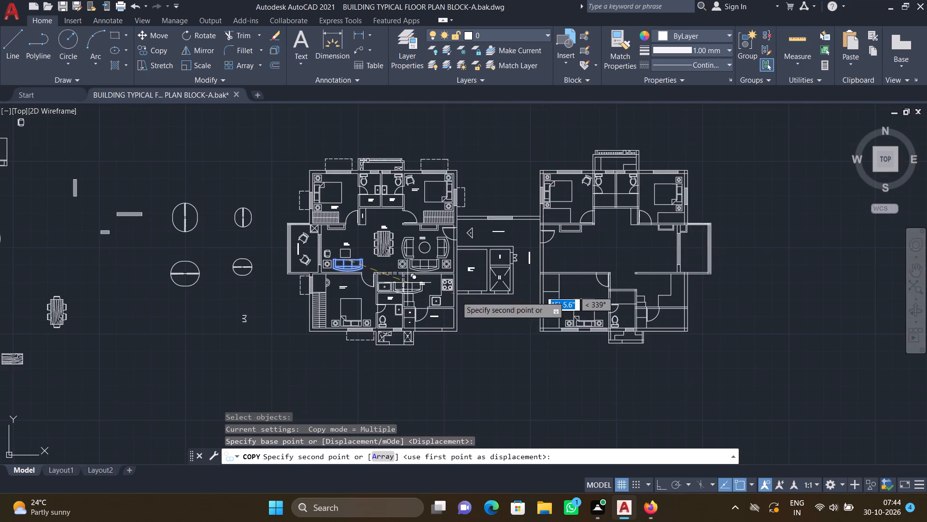
middle_click_drag(524, 319, 436, 294)
middle_click_drag(493, 238, 486, 238)
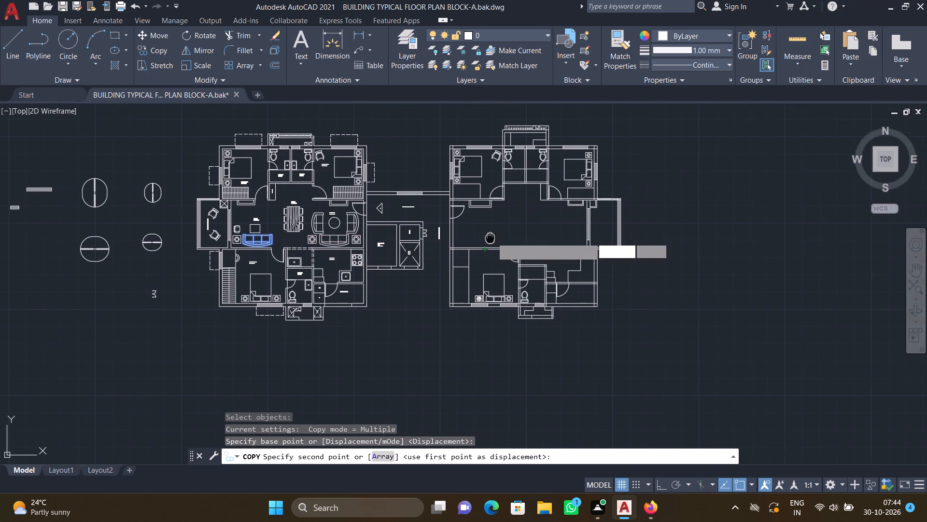
middle_click_drag(486, 238, 440, 233)
scroll(431, 225, "up", 2)
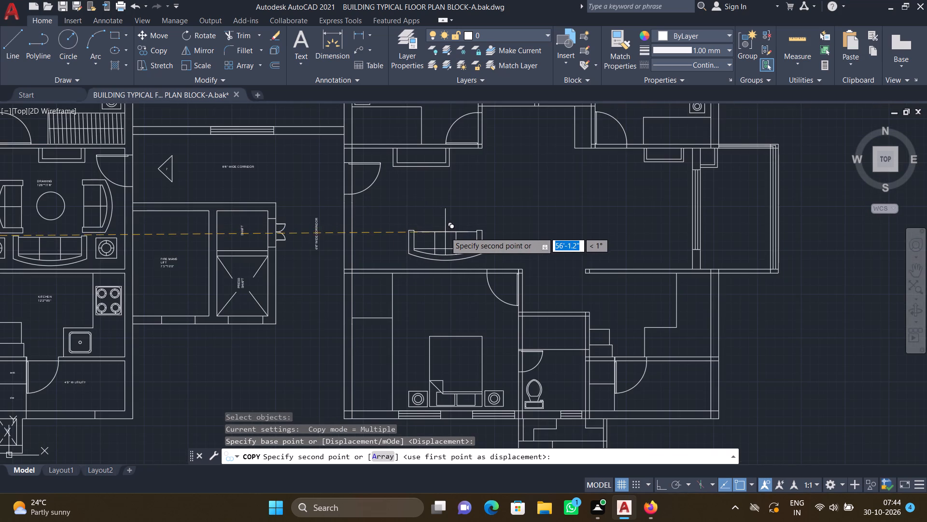
scroll(441, 236, "up", 2)
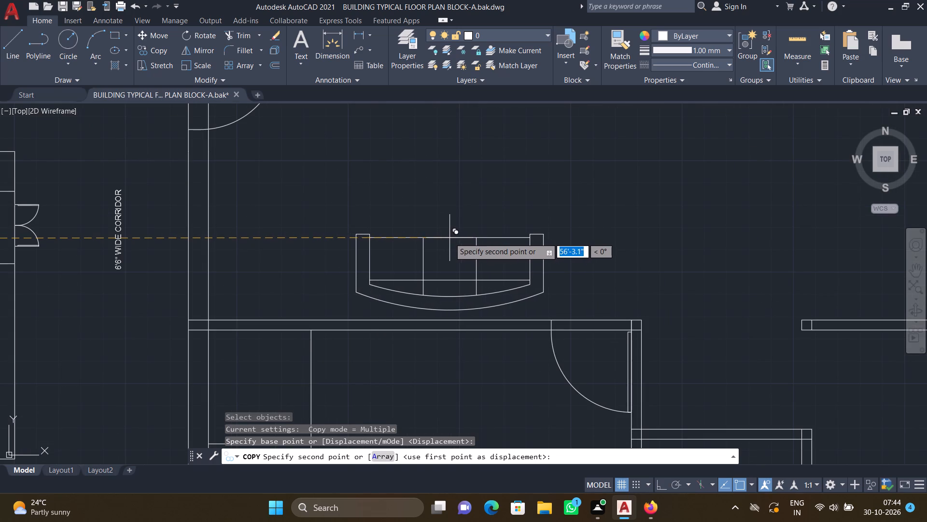
left_click(459, 238)
key("Return")
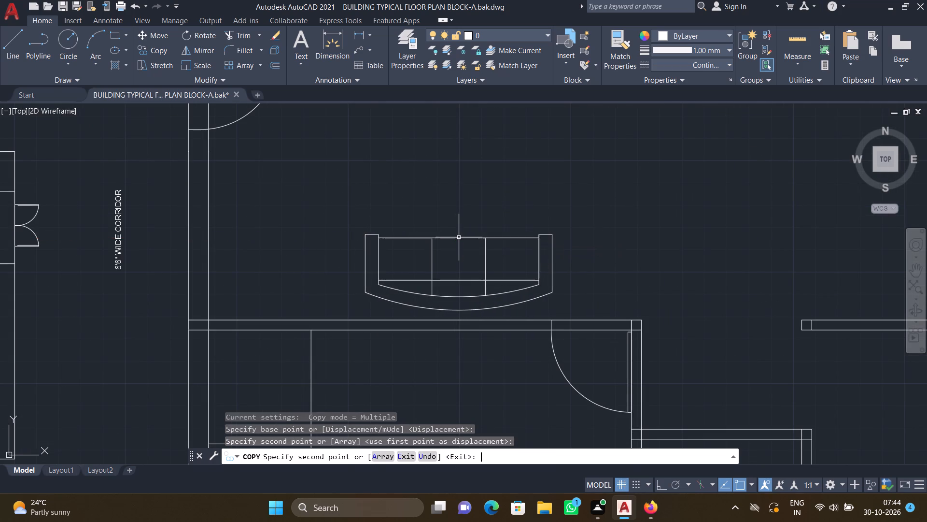
Copy the Drawing room's western lamp table, by its northwest corner, about 38'-1.2" due east, just west of the second unit's three-seat sofa.
scroll(410, 258, "down", 4)
middle_click_drag(317, 269, 384, 265)
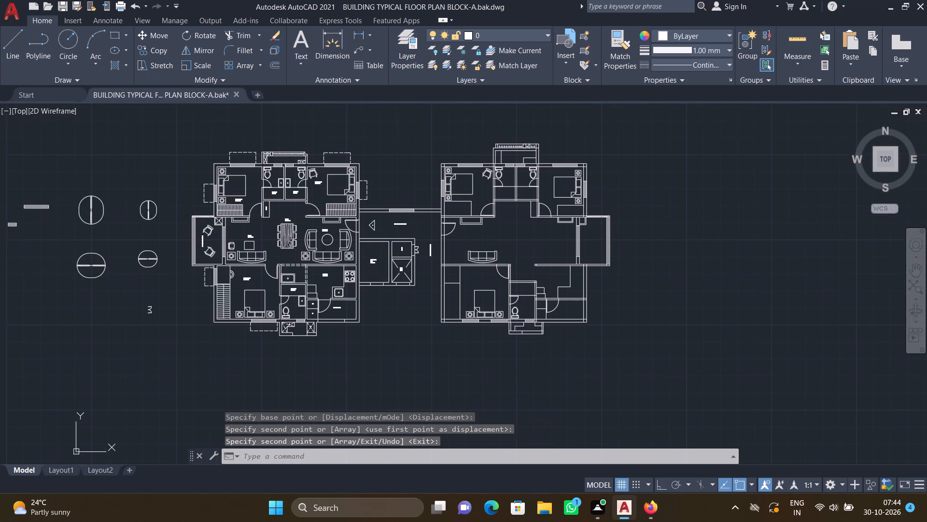
scroll(311, 243, "up", 3)
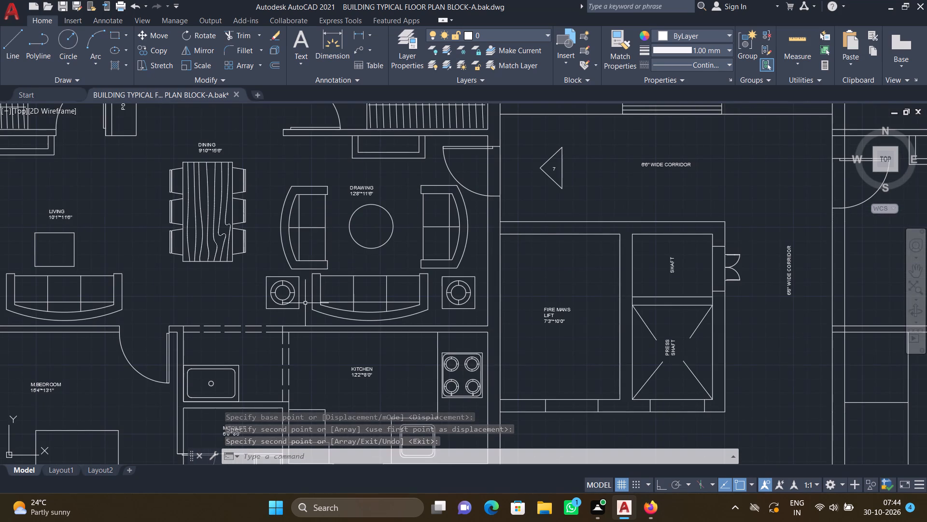
key("c")
key("o")
key("Return")
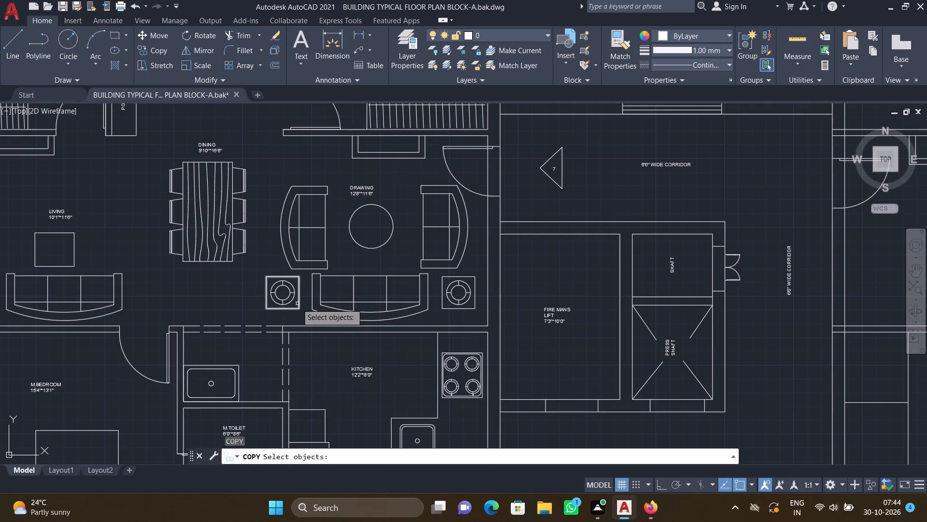
scroll(303, 314, "up", 2)
left_click_drag(302, 310, 291, 302)
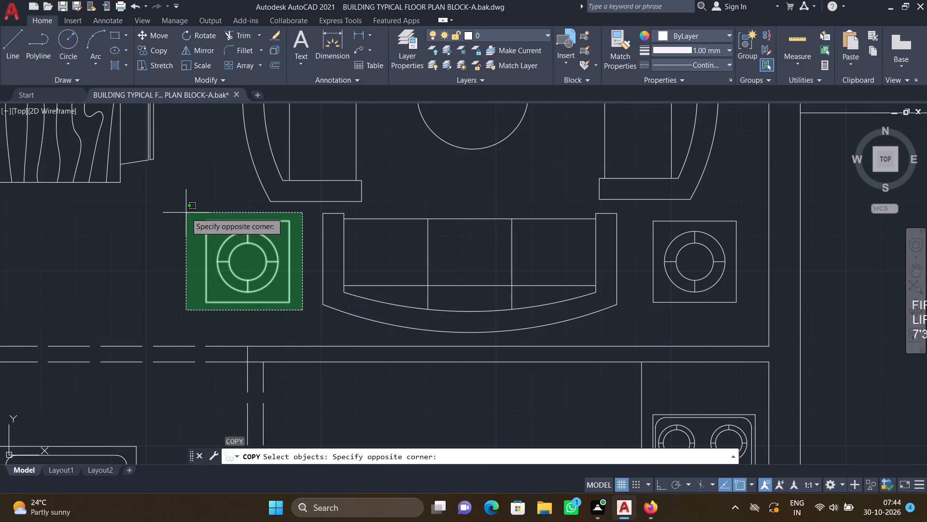
left_click(186, 213)
key("Return")
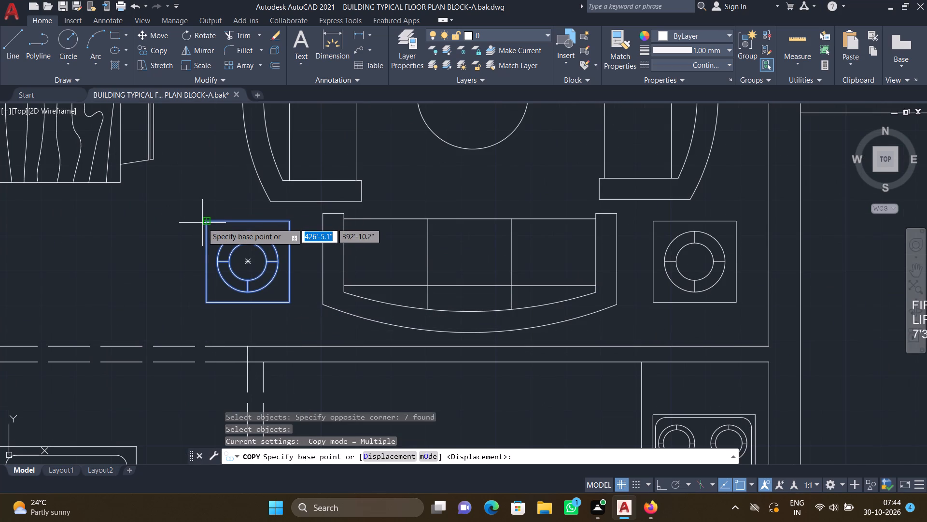
left_click(204, 220)
scroll(211, 226, "down", 3)
middle_click_drag(352, 287, 308, 280)
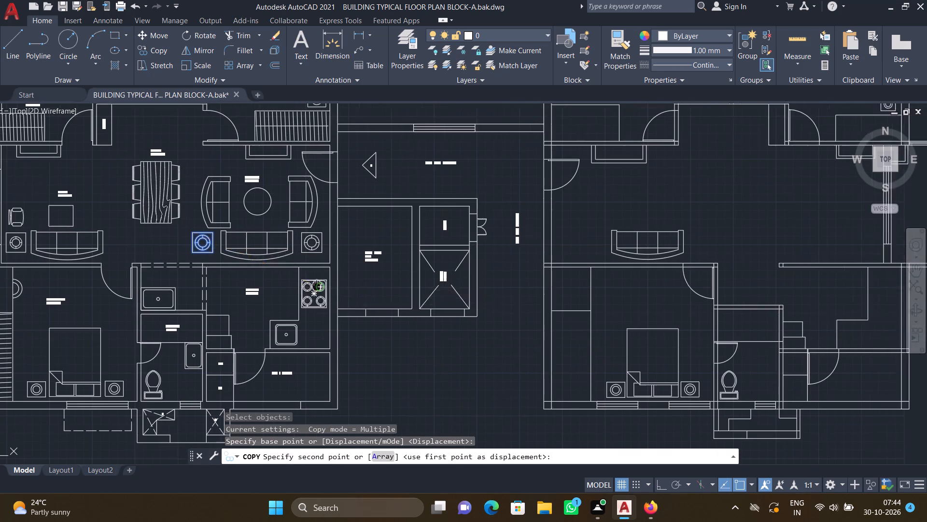
middle_click_drag(308, 280, 244, 256)
middle_click_drag(425, 242, 307, 235)
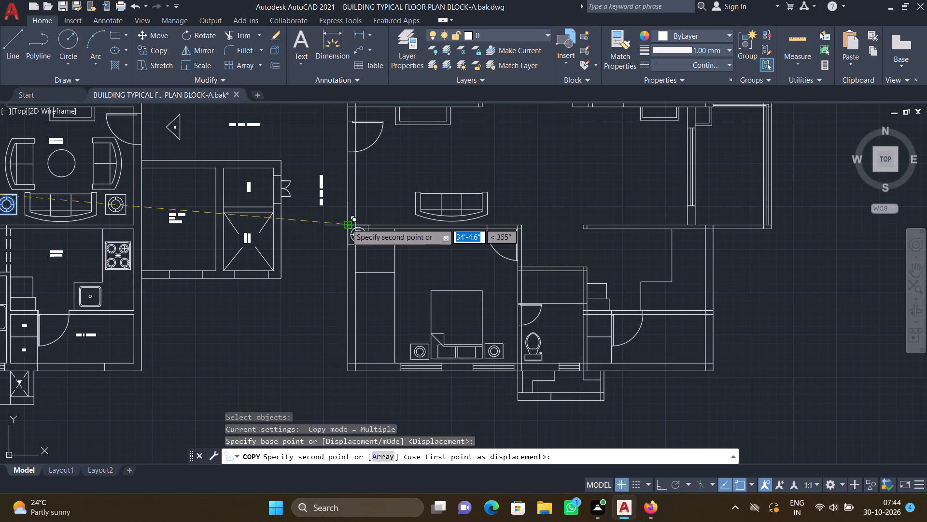
scroll(383, 206, "up", 2)
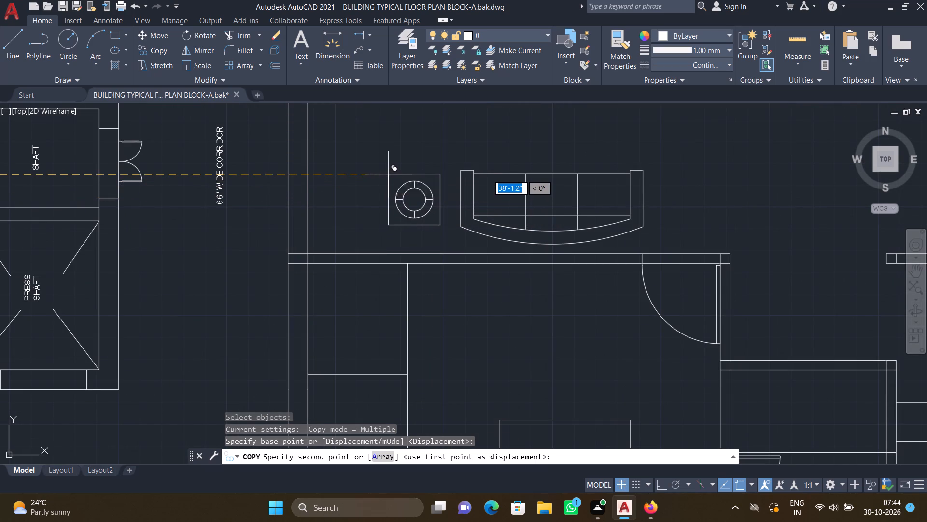
left_click(388, 174)
Place another copy of the lamp table about 48'-8" due east, just east of the second unit's three-seat sofa.
middle_click_drag(579, 206, 455, 232)
scroll(538, 201, "up", 1)
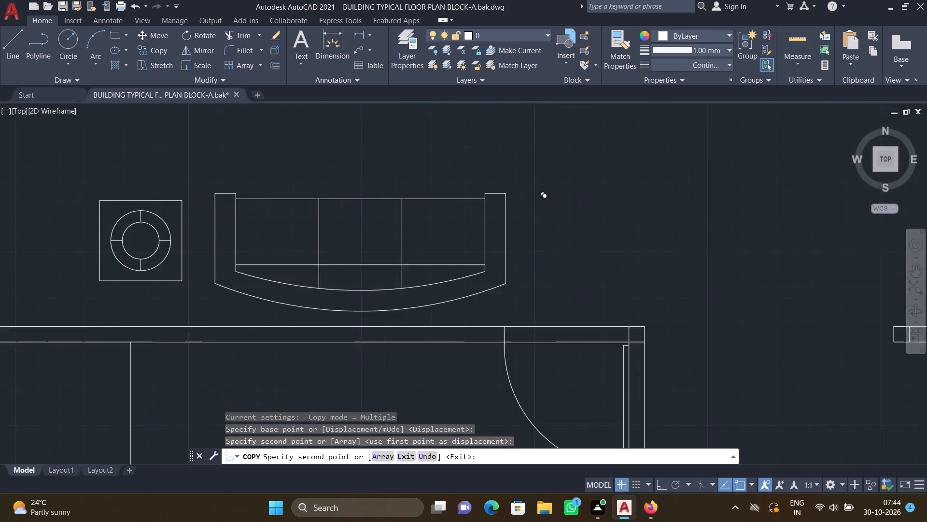
scroll(538, 201, "up", 1)
scroll(533, 203, "down", 1)
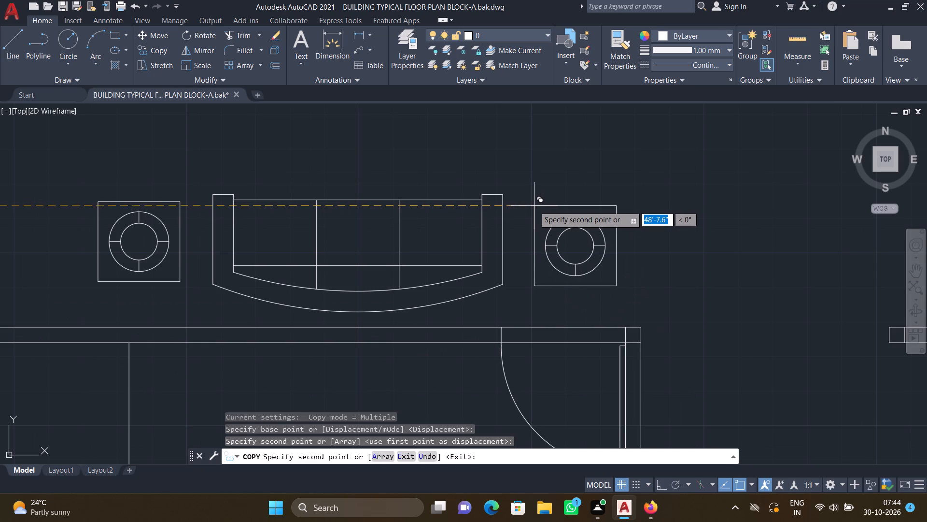
left_click(536, 204)
key("Return")
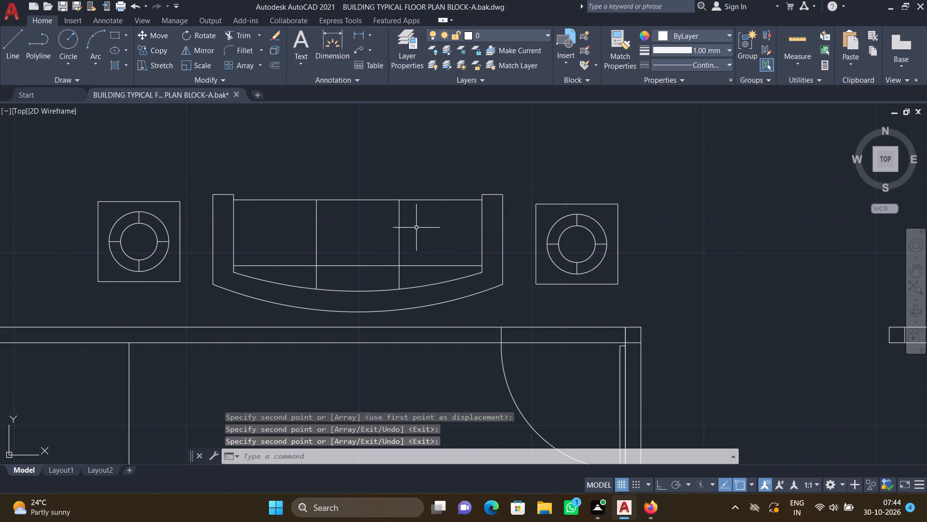
Copy the Drawing room's western two-seat sofa, by its seat's front-edge midpoint, about 36'-6.4" due east, north of the second unit's western lamp table.
scroll(416, 228, "down", 3)
middle_click_drag(340, 249, 435, 255)
scroll(431, 263, "down", 3)
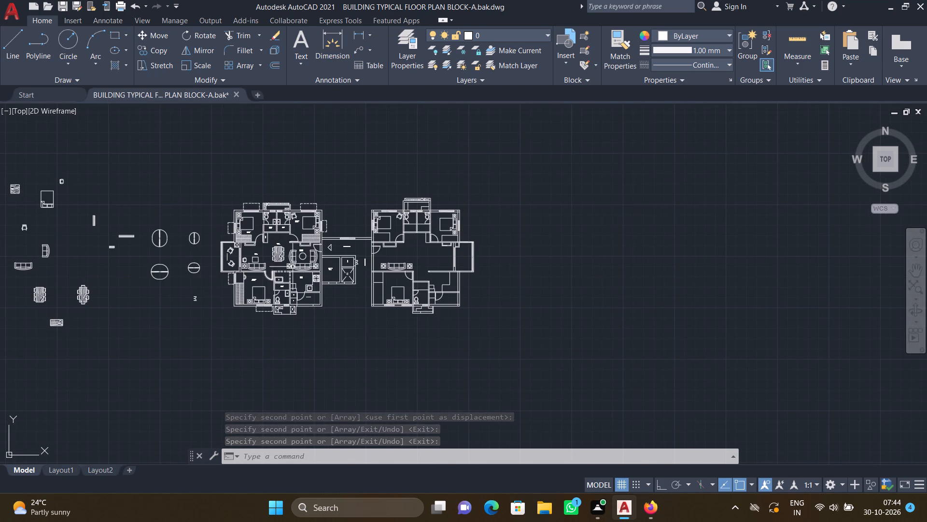
scroll(300, 259, "up", 5)
type("co")
key("Return")
left_click(259, 253)
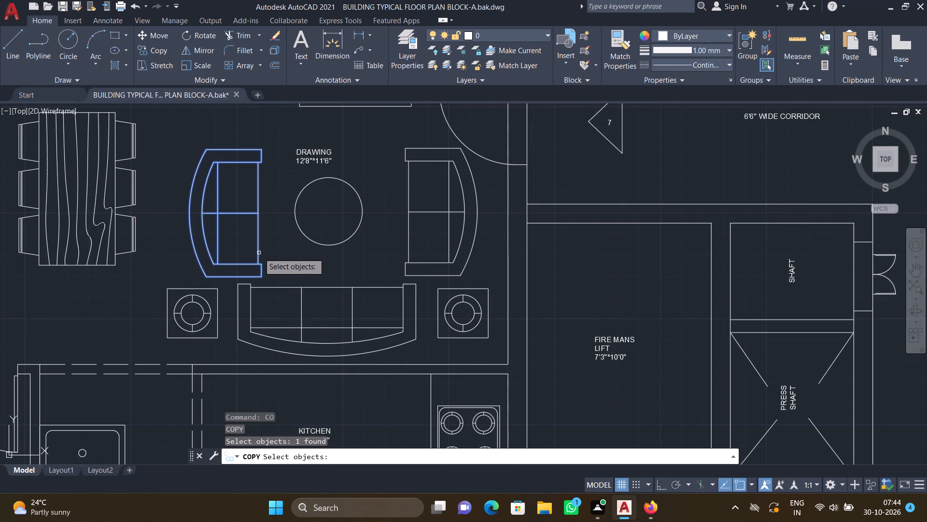
key("Return")
left_click_drag(256, 216, 261, 220)
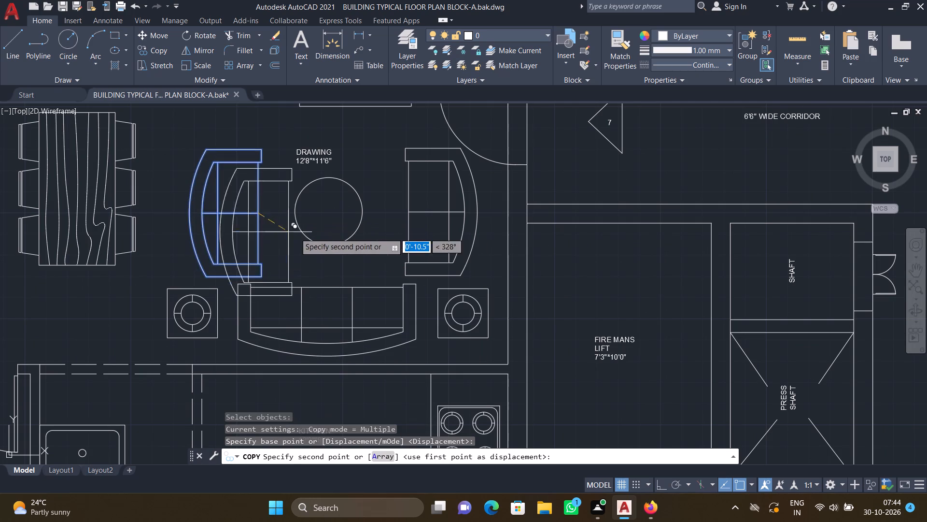
scroll(417, 235, "down", 3)
middle_click_drag(510, 297, 262, 324)
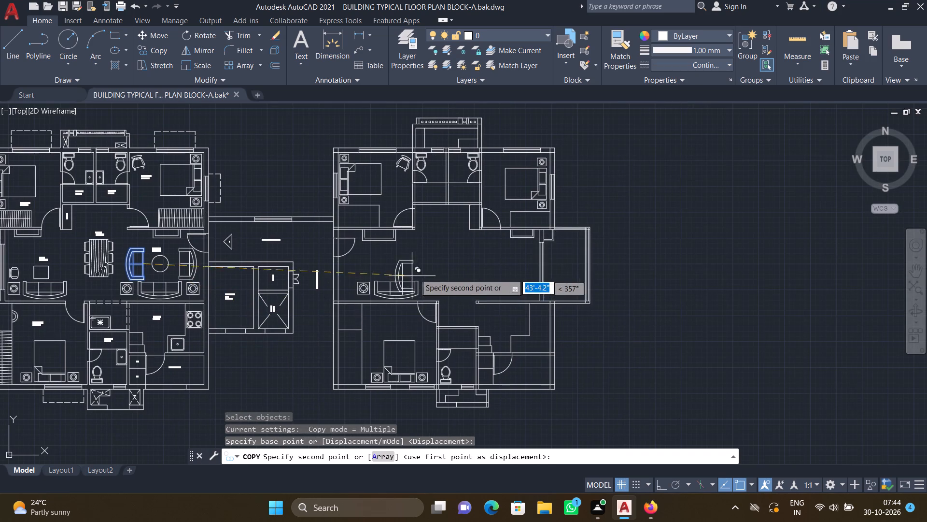
scroll(381, 262, "up", 4)
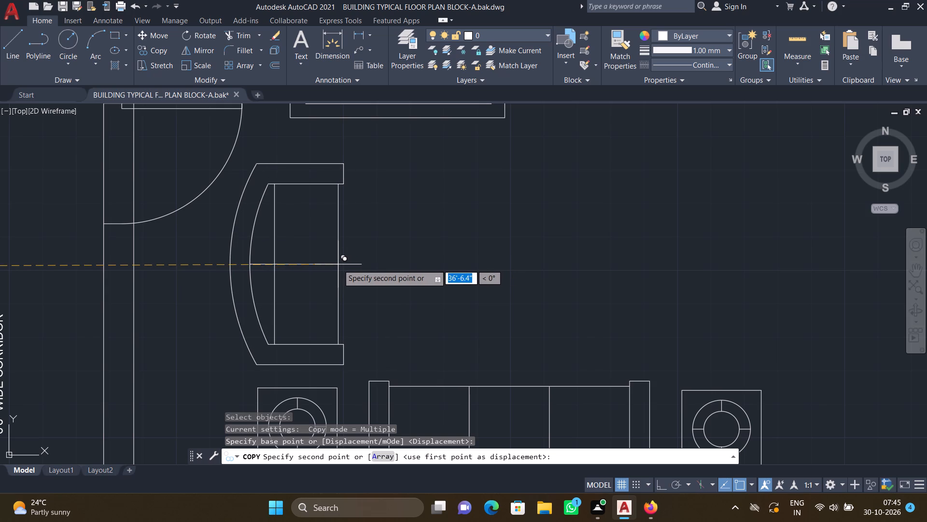
left_click(338, 264)
key("Return")
Copy the Drawing room's eastern two-seat sofa, by its seat's front-edge midpoint, about 38'-8.5" due east, north of the second unit's eastern lamp table.
scroll(260, 279, "down", 4)
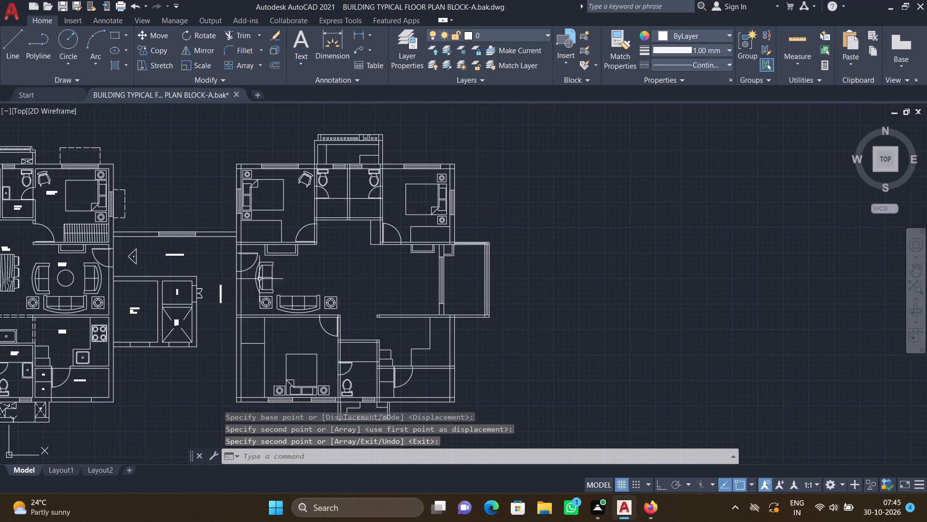
middle_click_drag(160, 294, 338, 293)
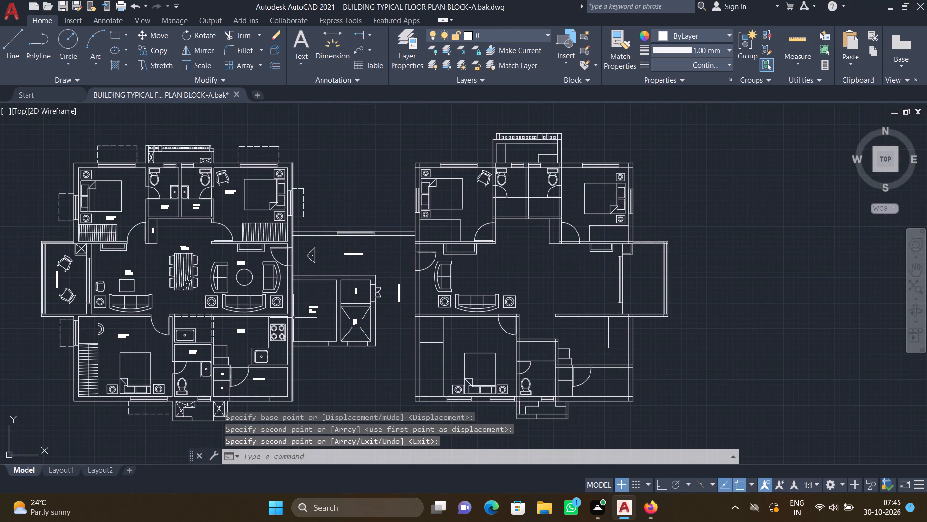
scroll(286, 287, "up", 3)
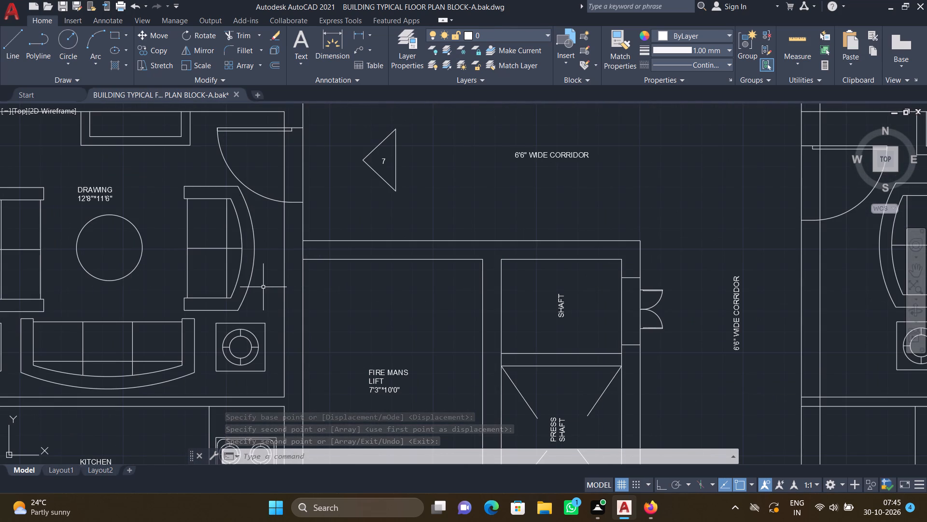
key("c")
key("o")
key("Return")
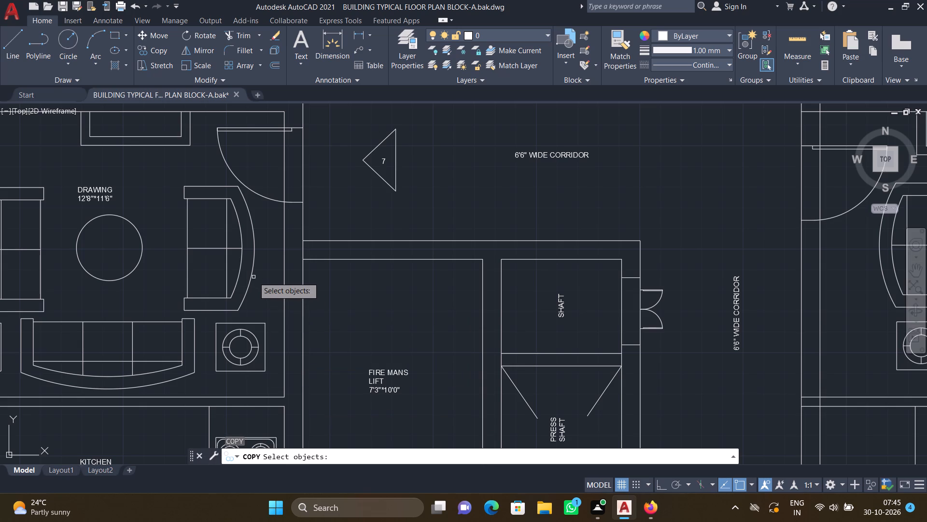
left_click(253, 276)
key("Return")
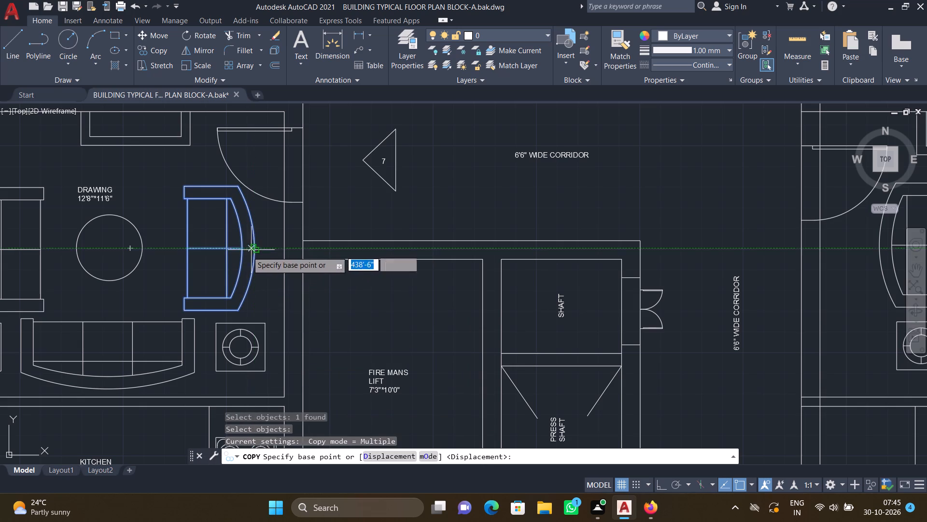
left_click(185, 249)
scroll(381, 276, "down", 2)
middle_click_drag(531, 298, 430, 299)
scroll(580, 260, "up", 2)
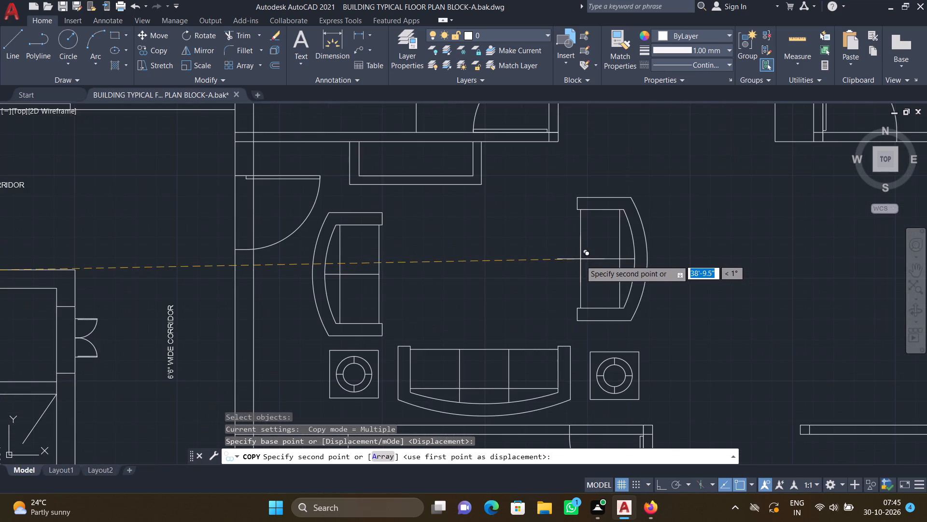
middle_click_drag(562, 261, 506, 266)
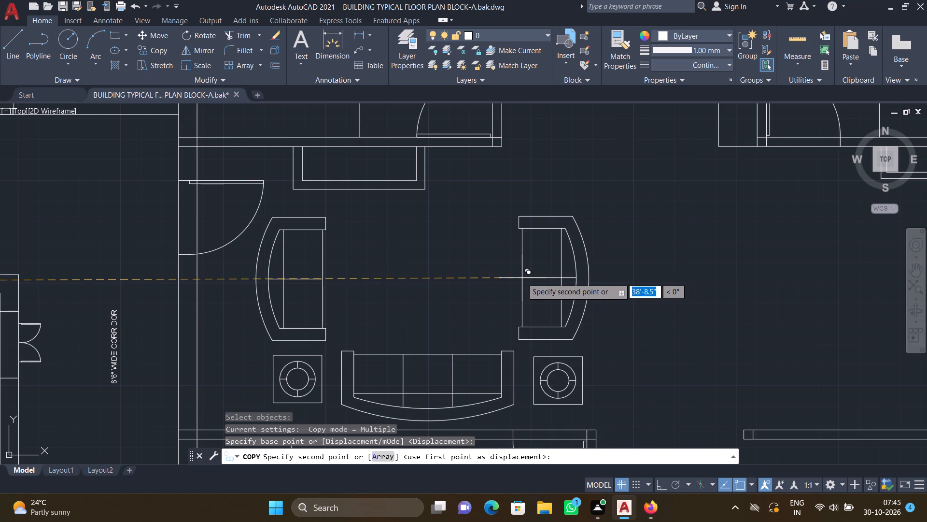
left_click(522, 278)
key("Return")
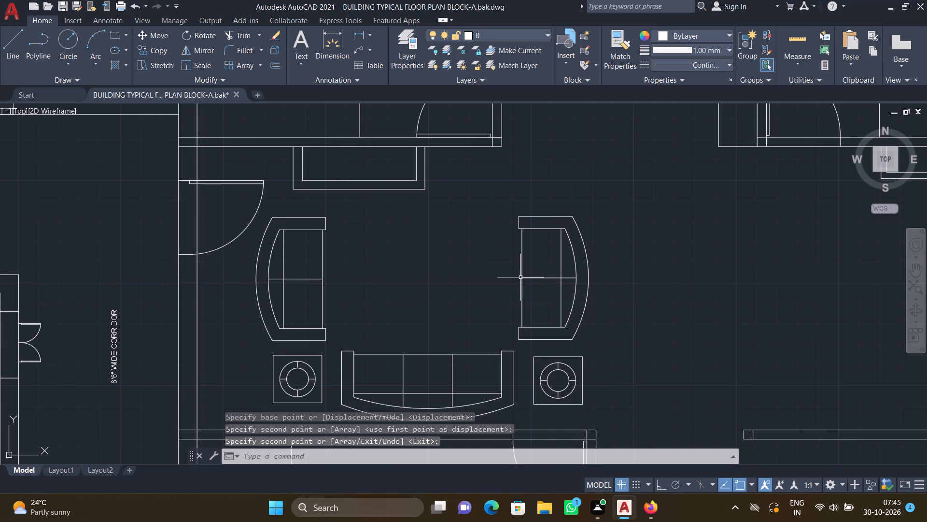
scroll(519, 277, "down", 3)
scroll(267, 287, "up", 3)
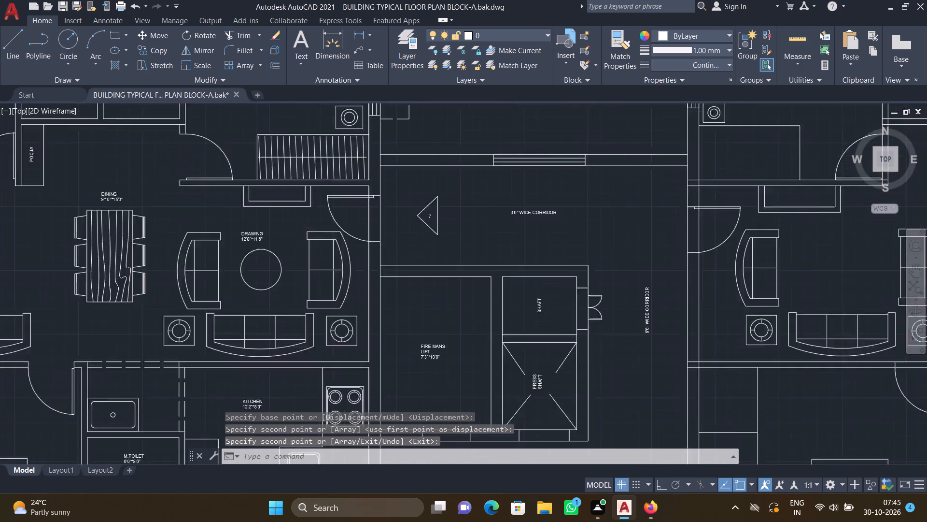
Copy the Drawing room's round table, by its centre, about 38' east, midway between the second unit's two-seat sofas.
key("c")
key("o")
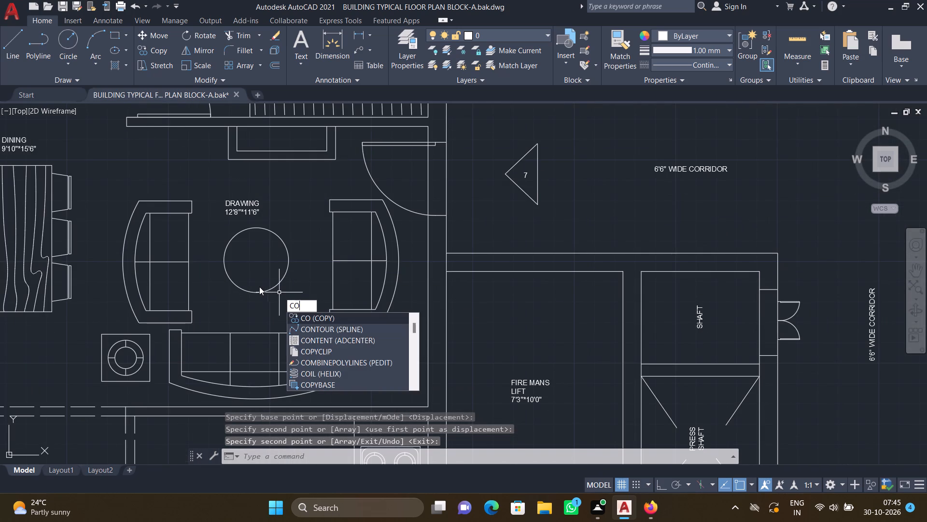
key("Return")
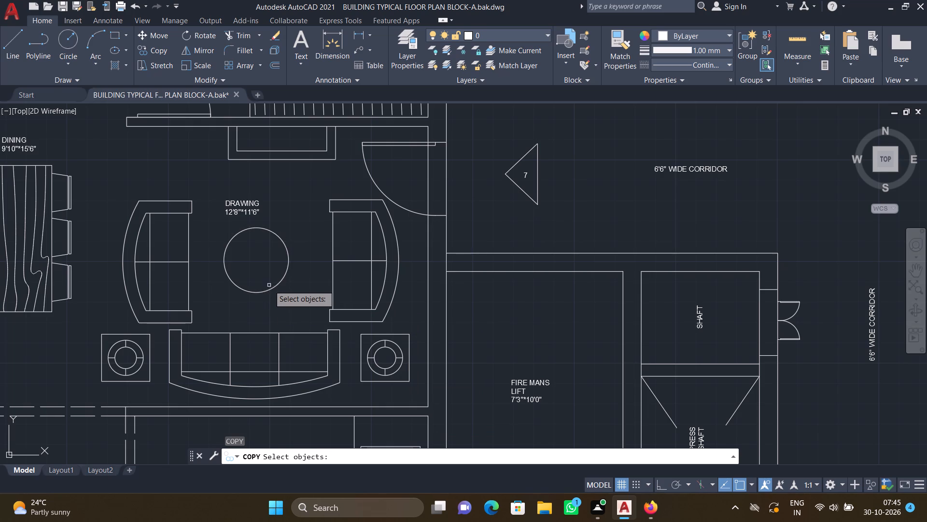
left_click(269, 285)
left_click(270, 289)
left_click(270, 289)
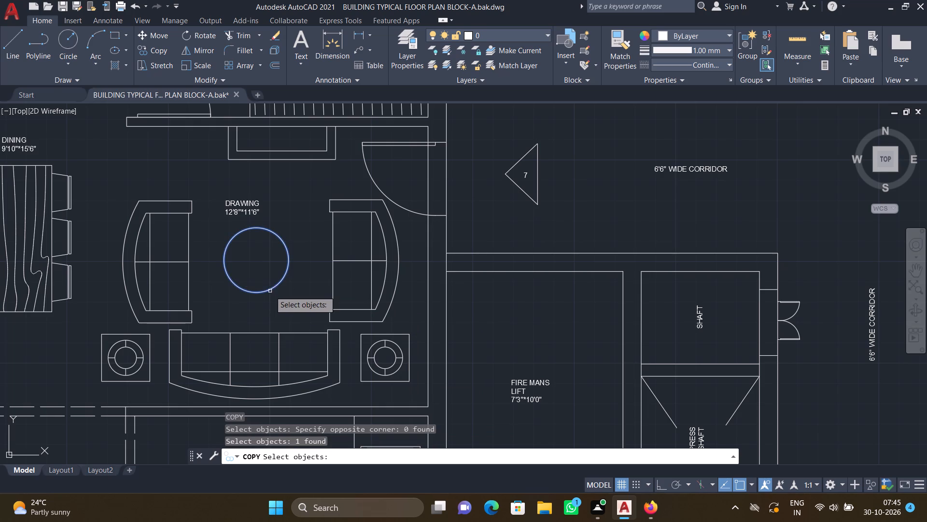
key("Return")
left_click(255, 260)
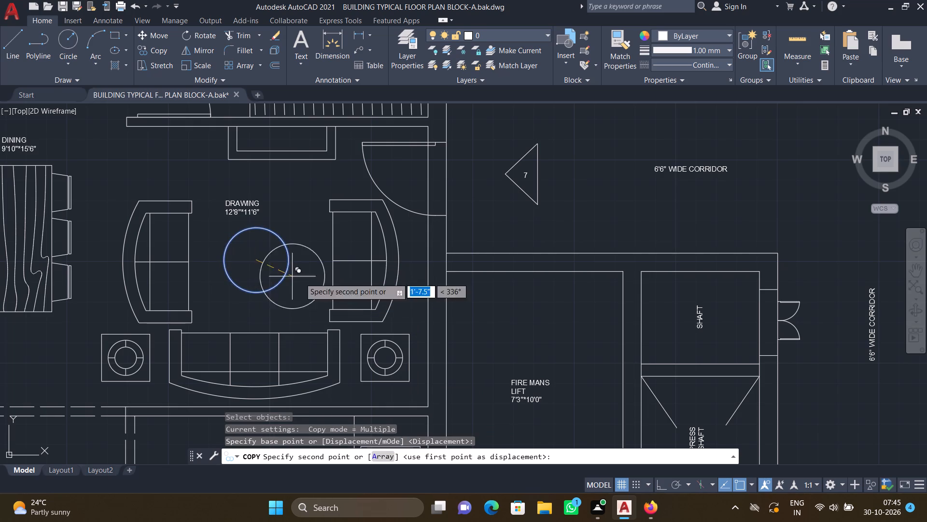
scroll(388, 281, "down", 2)
middle_click_drag(492, 329, 309, 332)
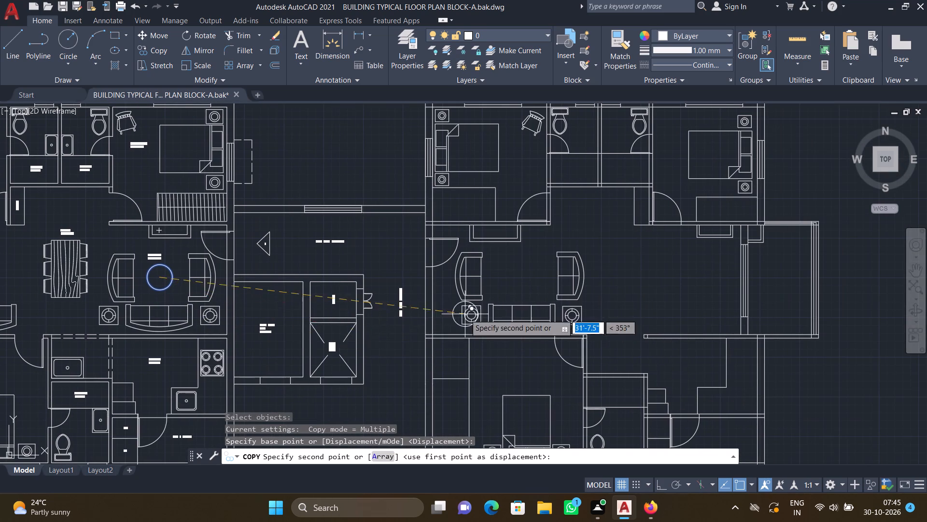
scroll(523, 277, "up", 3)
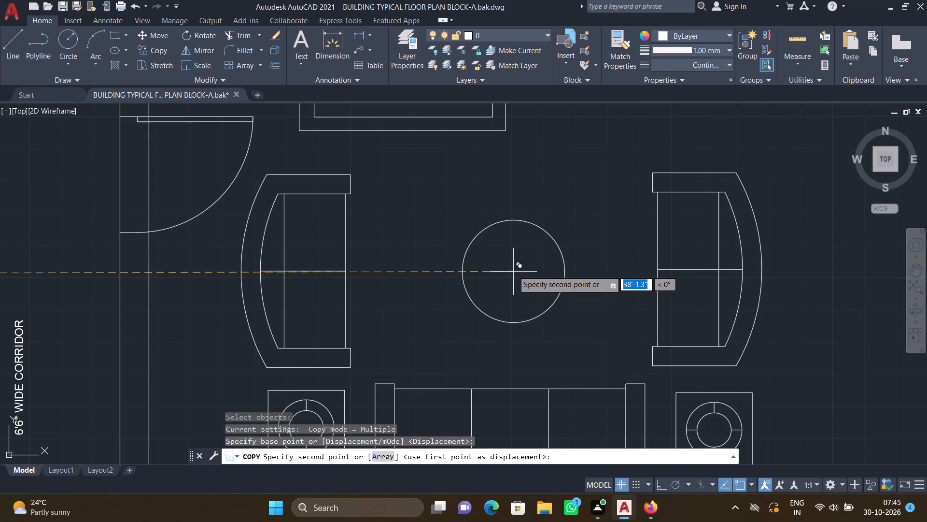
left_click(506, 269)
key("Return")
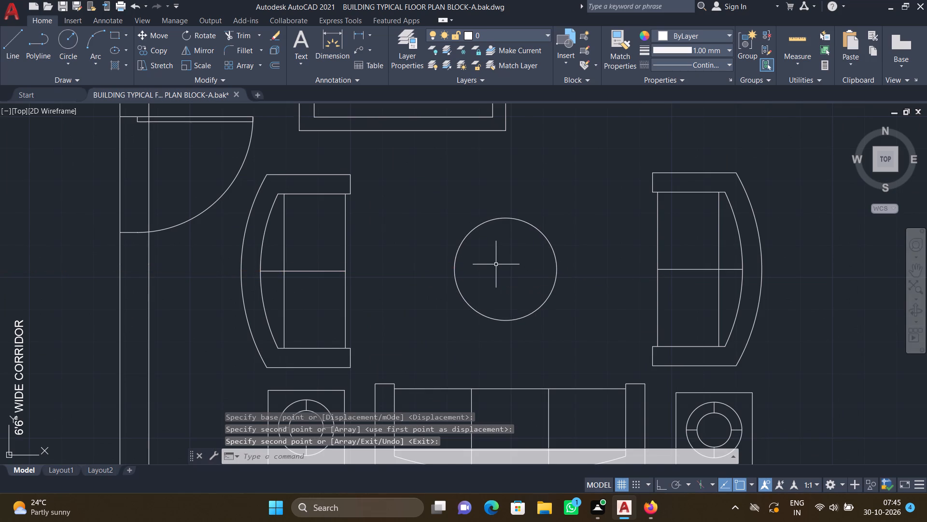
Copy the six-chair dining table, by a point on its north edge, about 58' east, beyond the second unit's eastern two-seat sofa.
scroll(458, 269, "down", 2)
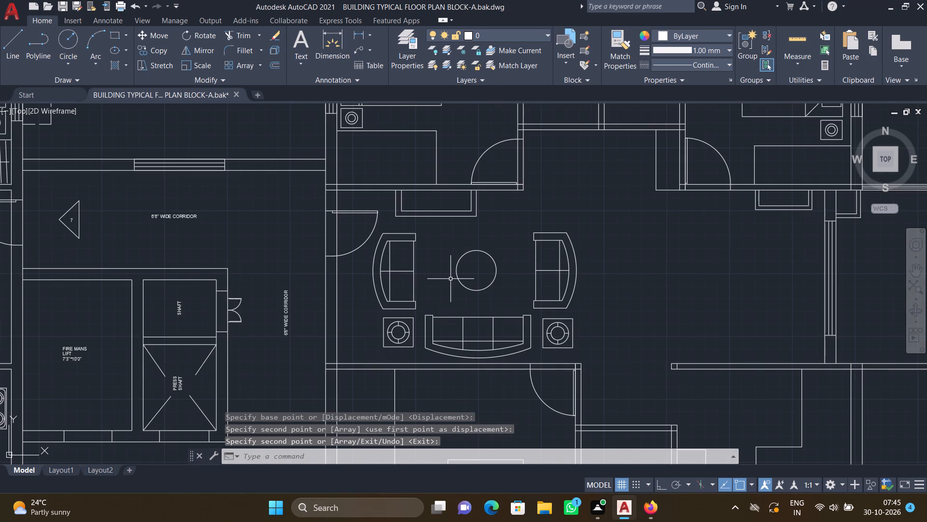
scroll(373, 297, "down", 3)
middle_click_drag(205, 305, 298, 299)
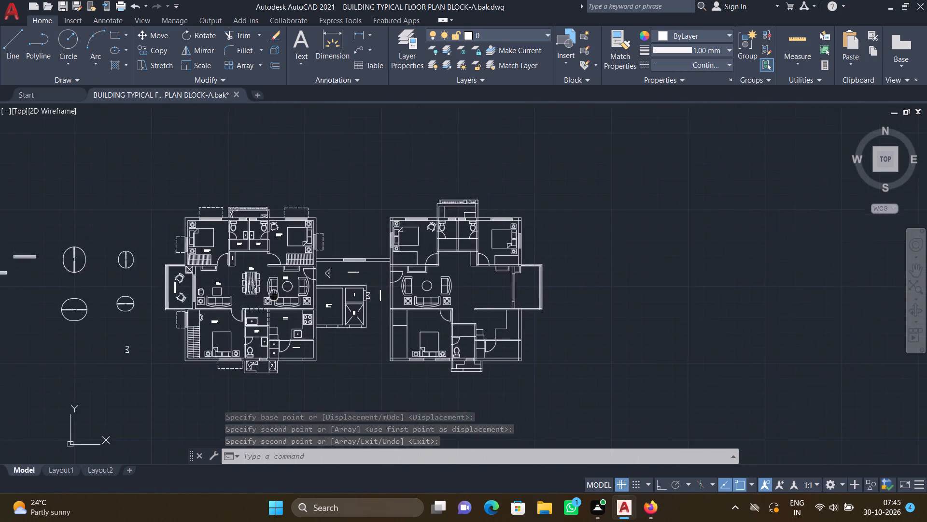
middle_click_drag(298, 299, 335, 300)
scroll(300, 295, "up", 3)
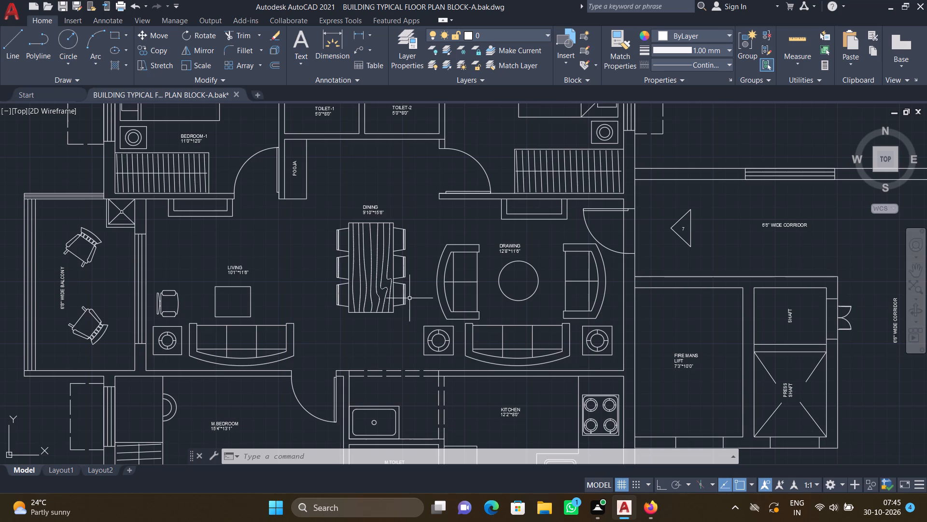
key("c")
key("o")
key("Return")
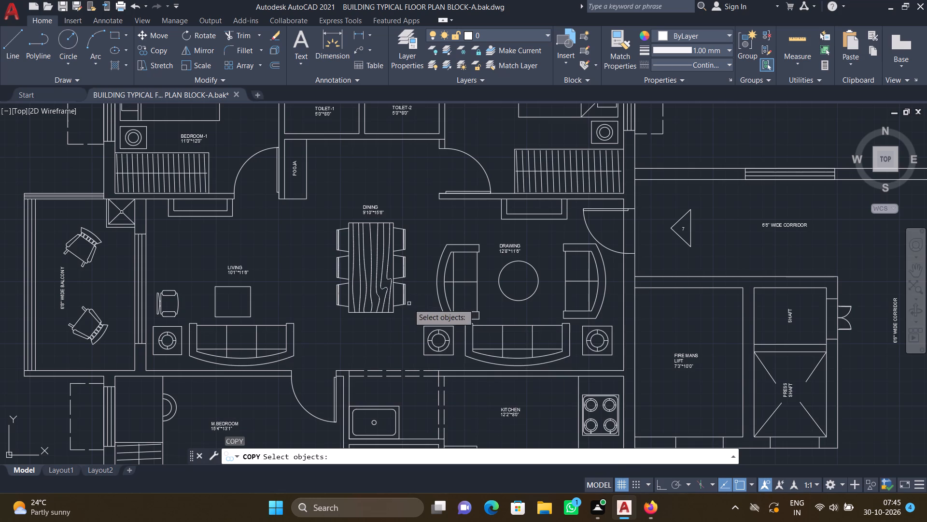
scroll(410, 304, "up", 2)
left_click(392, 347)
scroll(272, 271, "down", 3)
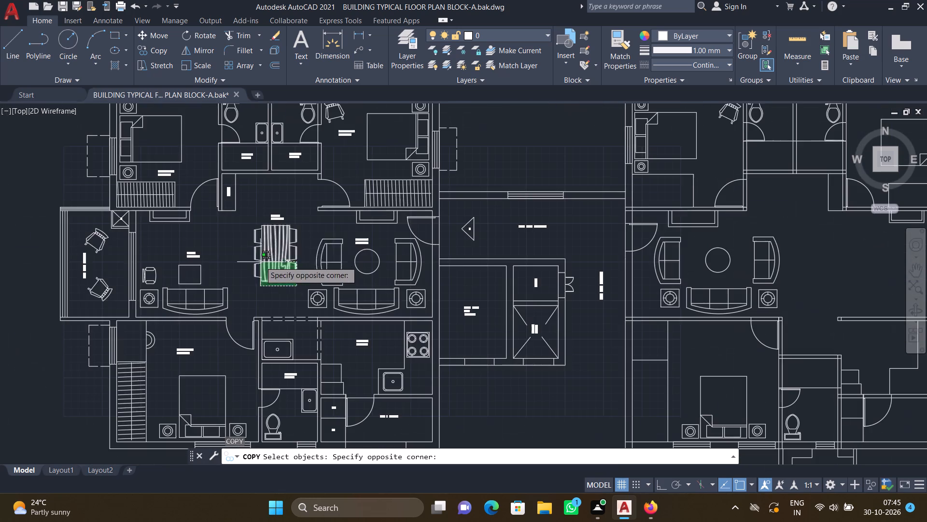
scroll(247, 221, "up", 3)
left_click(256, 224)
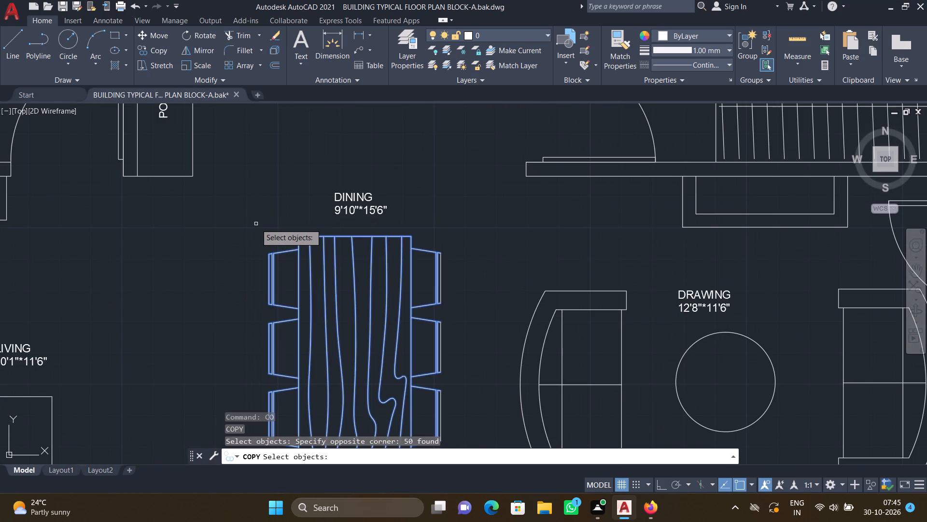
key("Return")
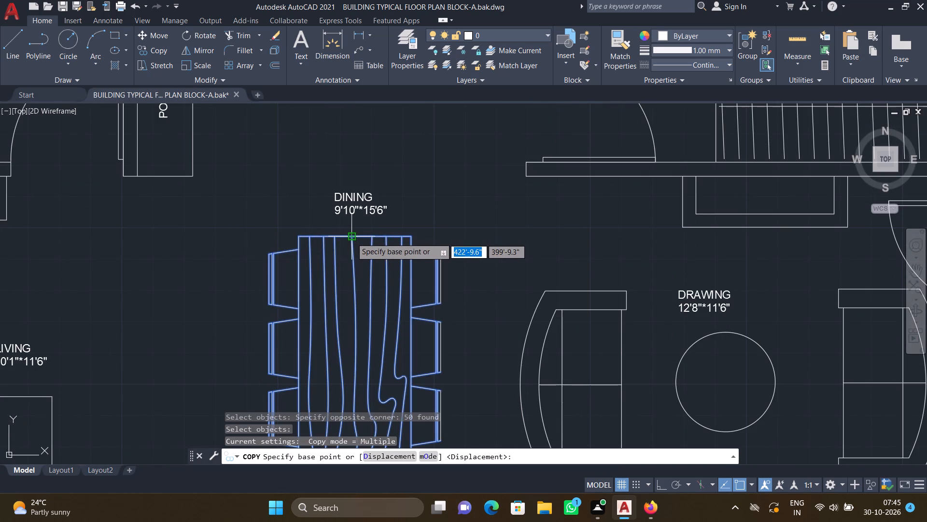
left_click(351, 238)
scroll(513, 319, "down", 3)
middle_click_drag(549, 353, 371, 305)
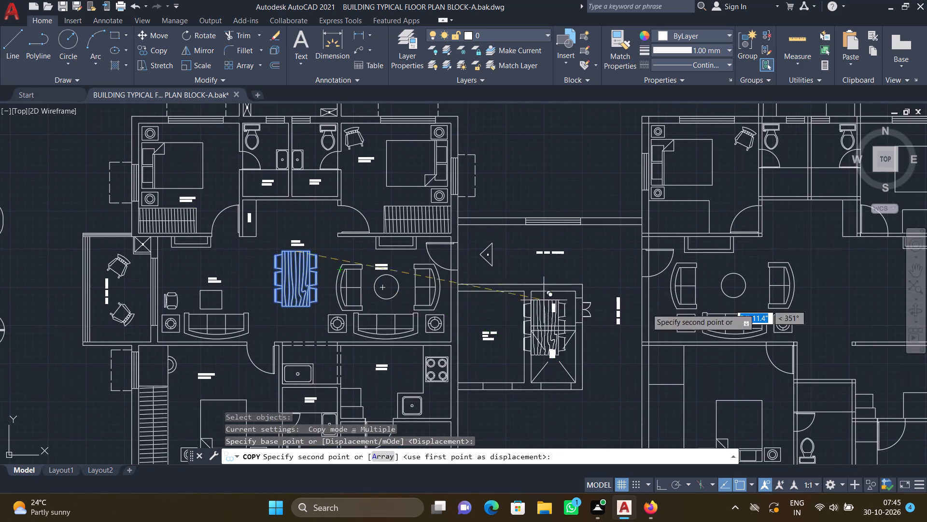
middle_click_drag(651, 313, 356, 319)
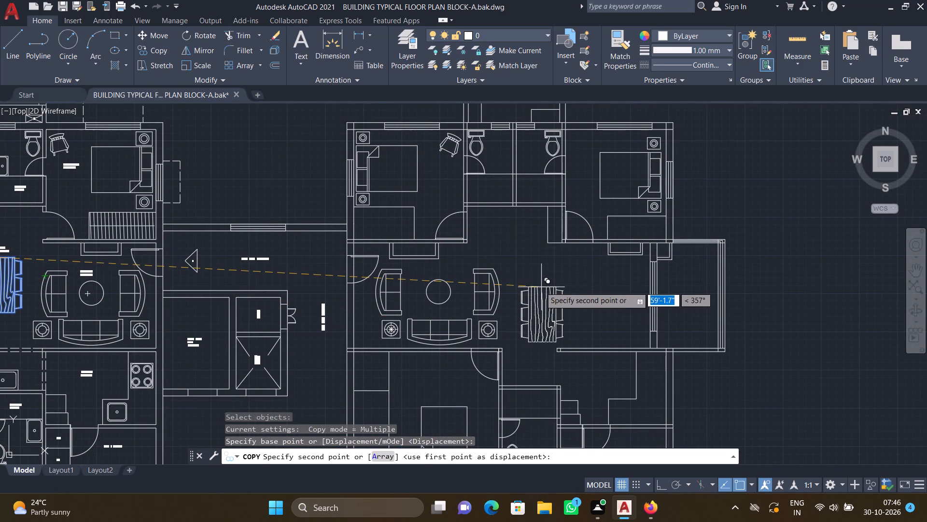
scroll(538, 286, "up", 2)
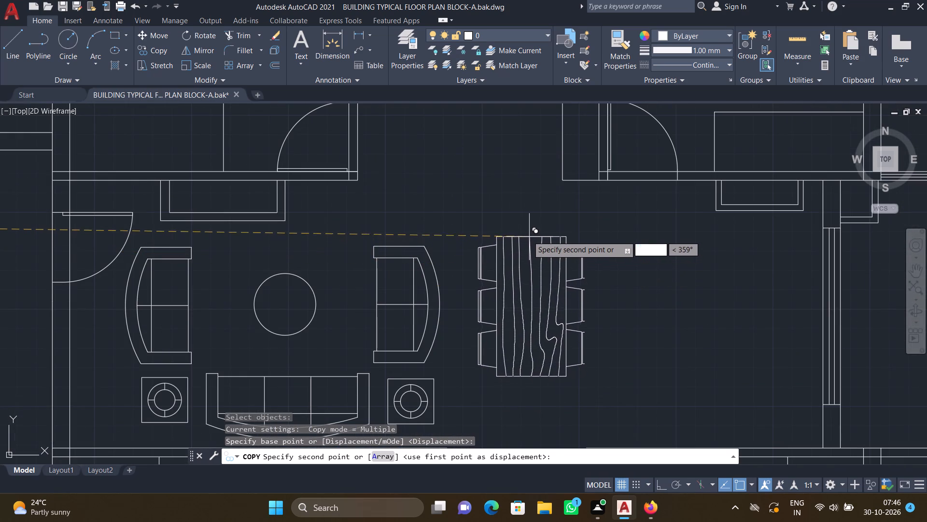
middle_click_drag(513, 245, 478, 203)
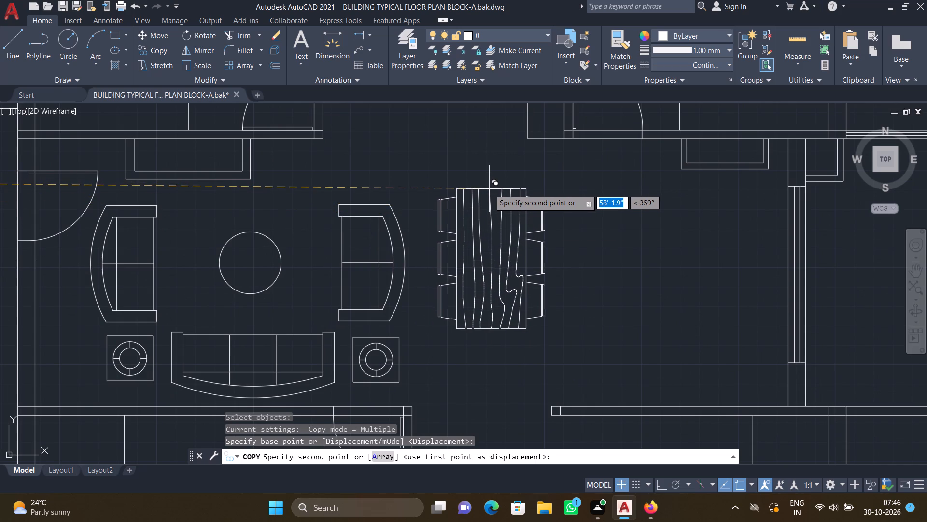
left_click(493, 194)
key("Return")
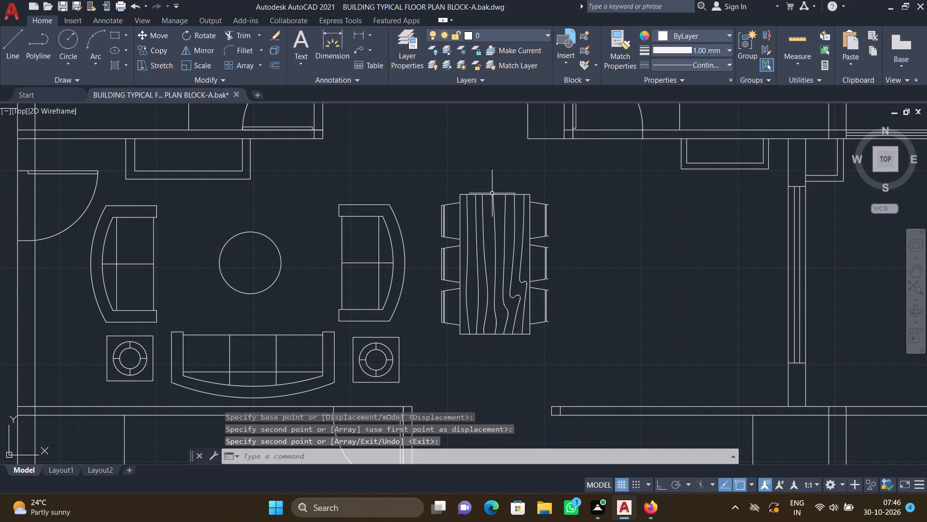
Copy the Living room's lamp table, by its north-edge midpoint, about 83'-3.3" east, into the second unit's southeast corner beside the balcony wall.
scroll(479, 185, "down", 3)
middle_click_drag(255, 263, 423, 272)
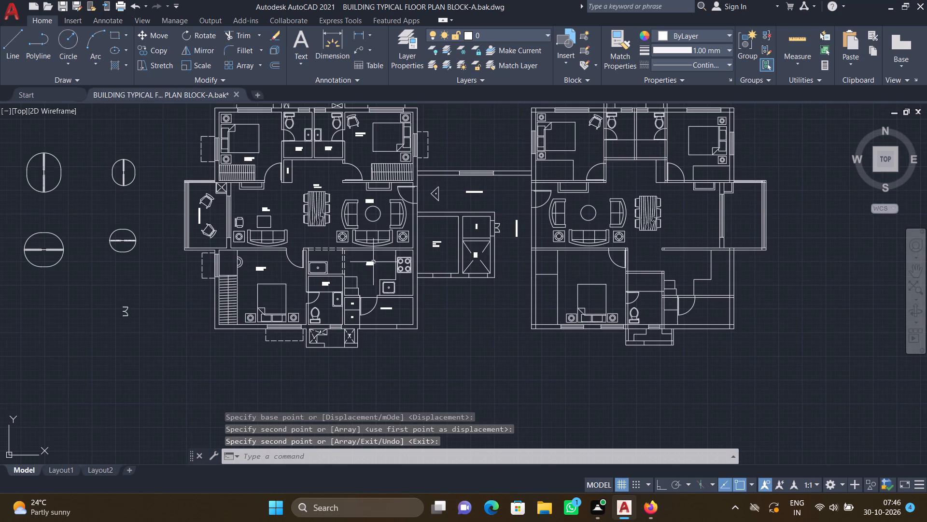
scroll(307, 242, "up", 2)
type("co")
key("Return")
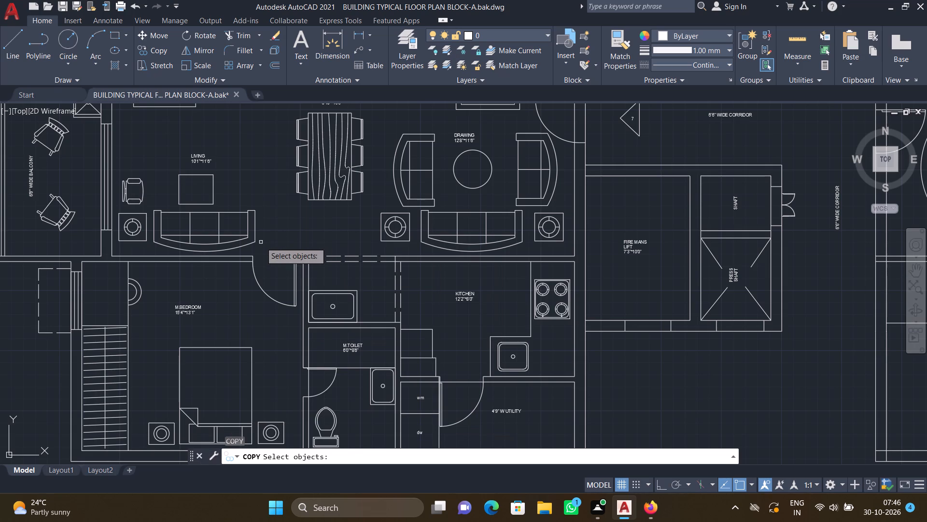
middle_click_drag(155, 248, 157, 248)
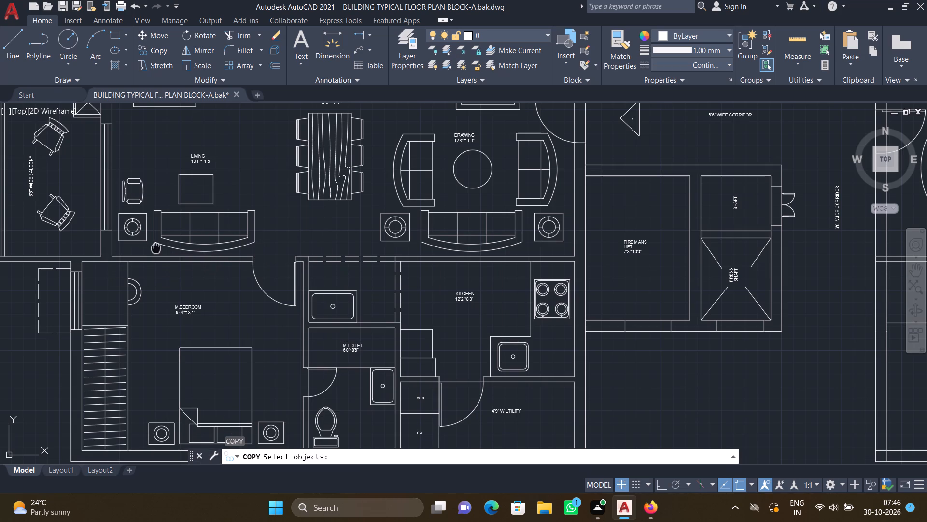
middle_click_drag(157, 248, 211, 259)
scroll(199, 254, "up", 2)
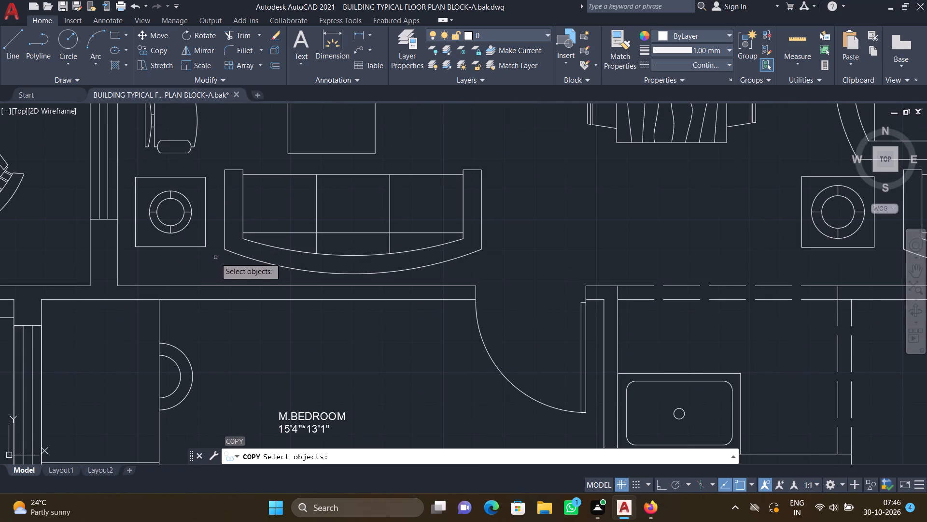
left_click_drag(215, 257, 211, 255)
left_click(123, 169)
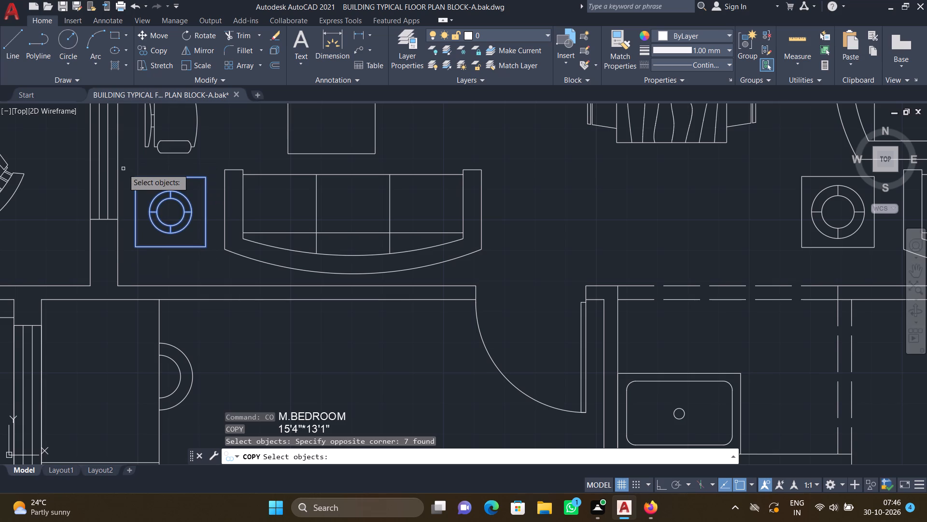
key("Return")
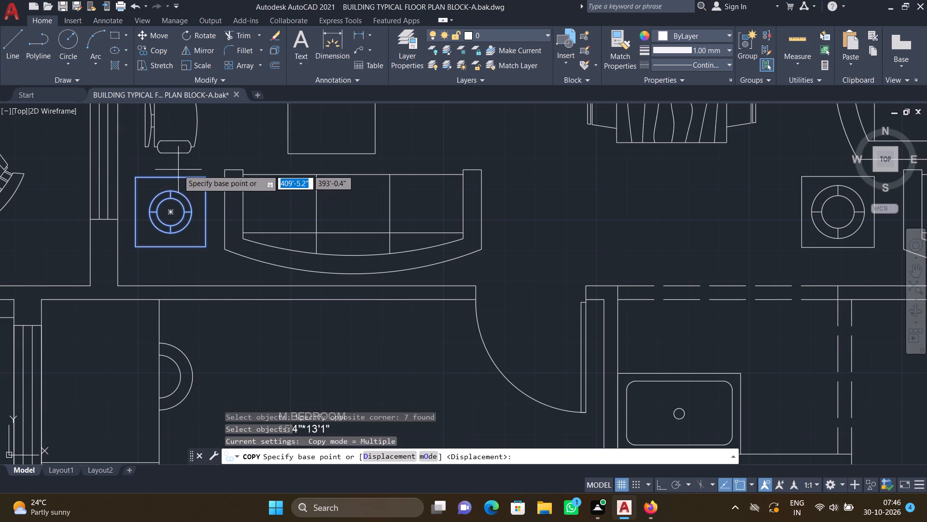
left_click(170, 177)
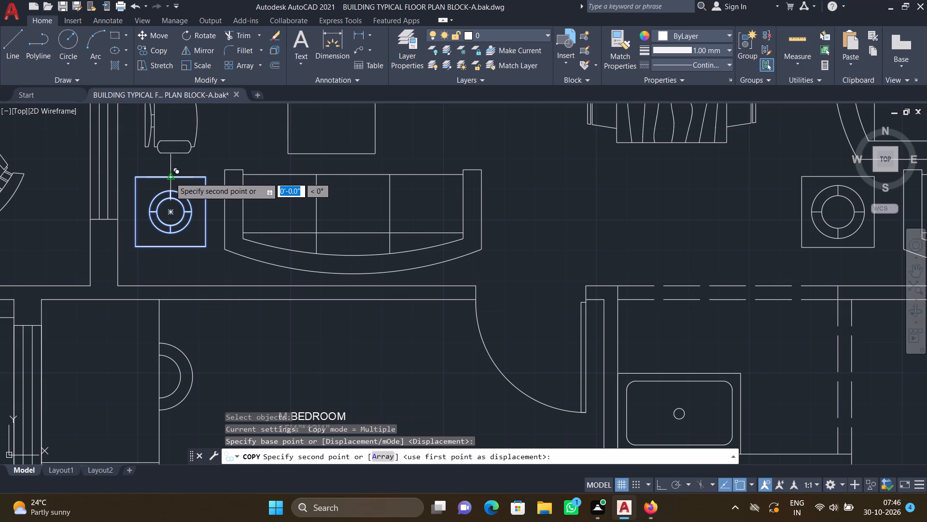
scroll(287, 221, "down", 5)
middle_click_drag(407, 316, 360, 304)
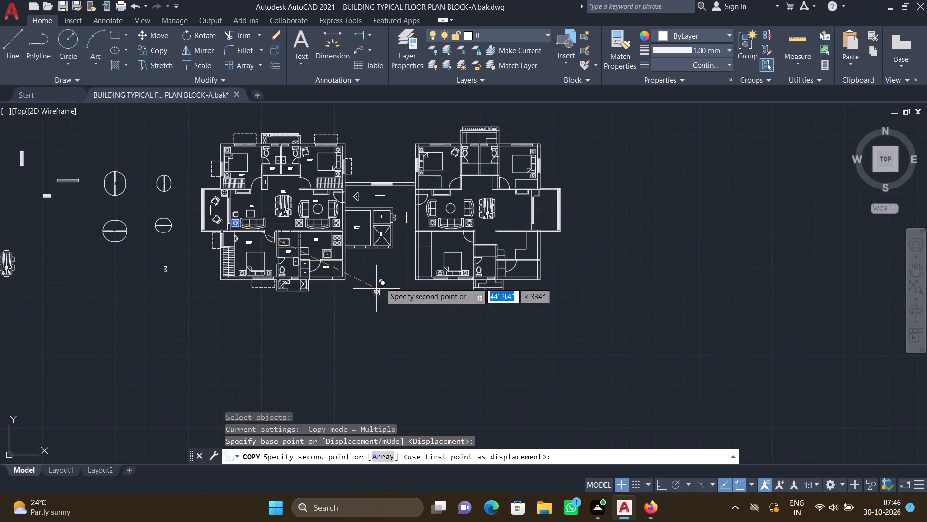
scroll(511, 247, "up", 3)
middle_click_drag(521, 217, 419, 272)
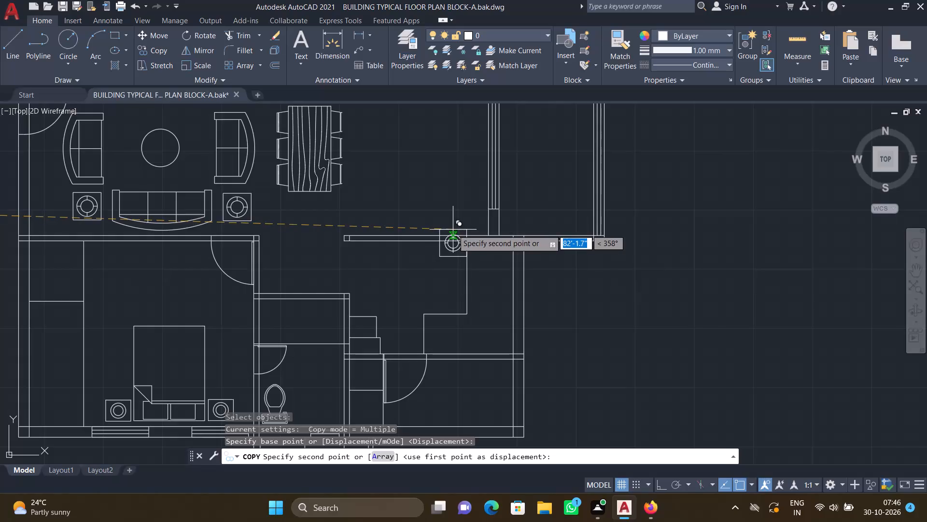
scroll(464, 203, "up", 2)
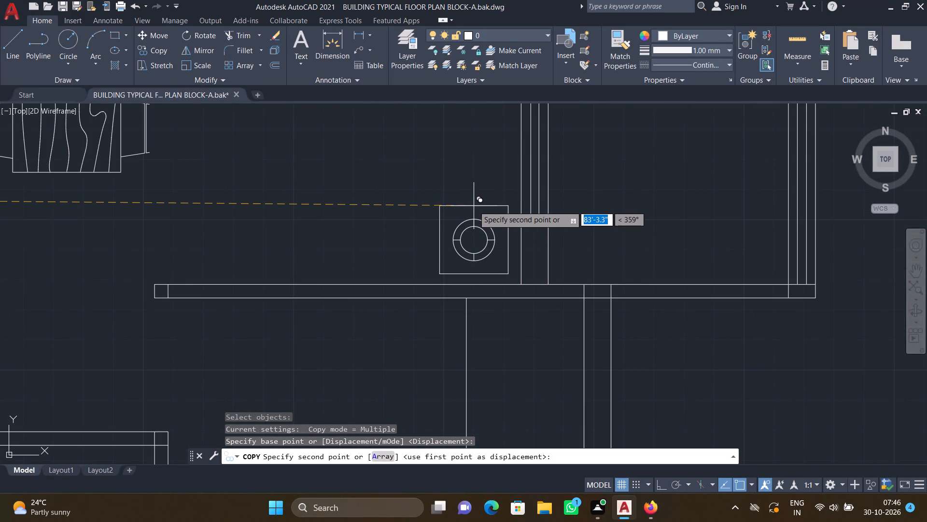
left_click(474, 206)
key("Return")
Copy the Living room's three-seat sofa, by its seat's front-edge midpoint, about 73'-6" due east, beside the second unit's southeast lamp table.
scroll(469, 208, "down", 4)
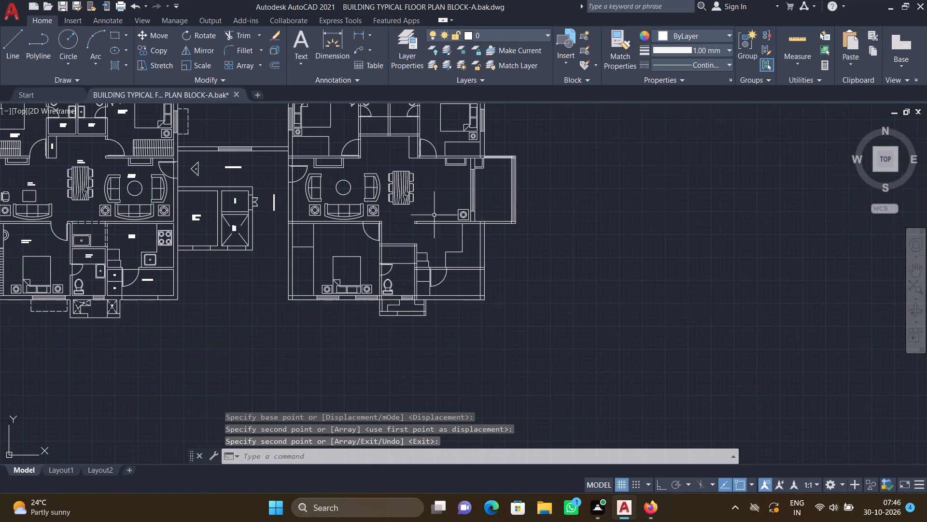
middle_click_drag(281, 270, 401, 277)
scroll(149, 230, "up", 3)
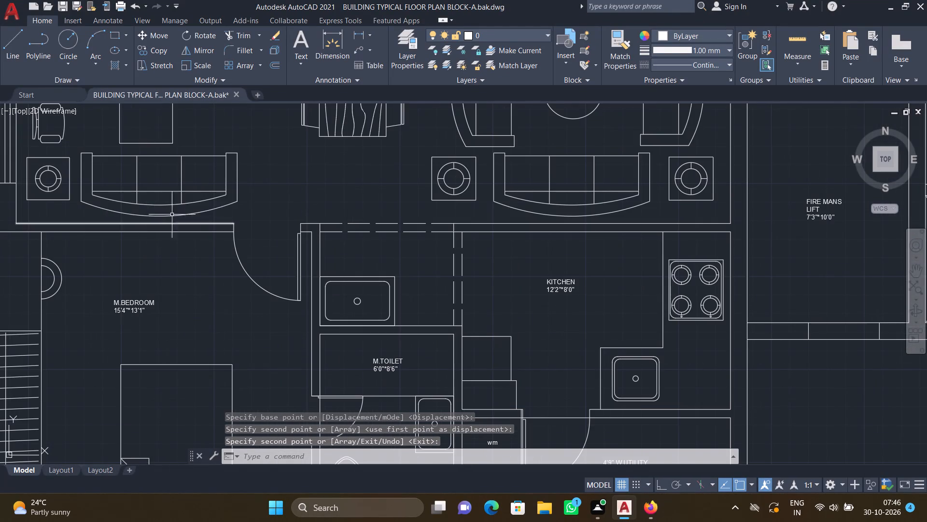
key("c")
key("o")
key("Return")
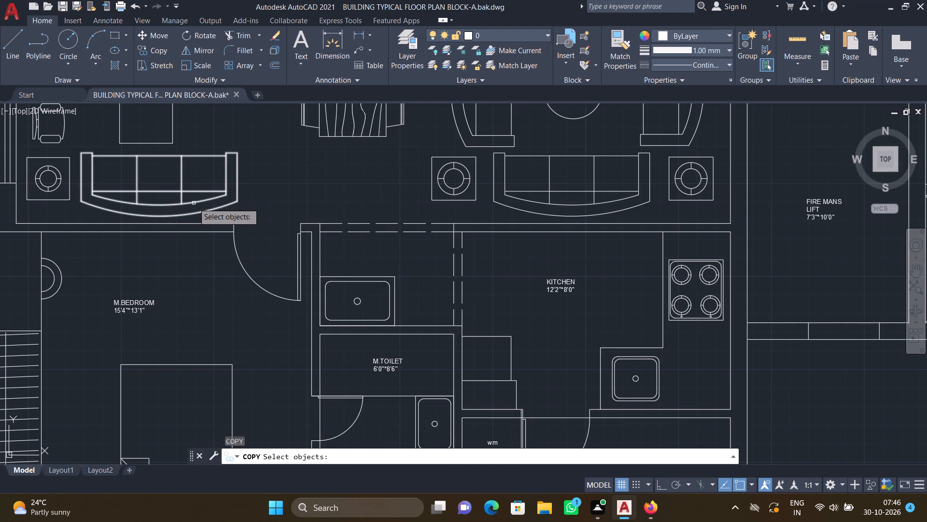
left_click(194, 203)
key("Return")
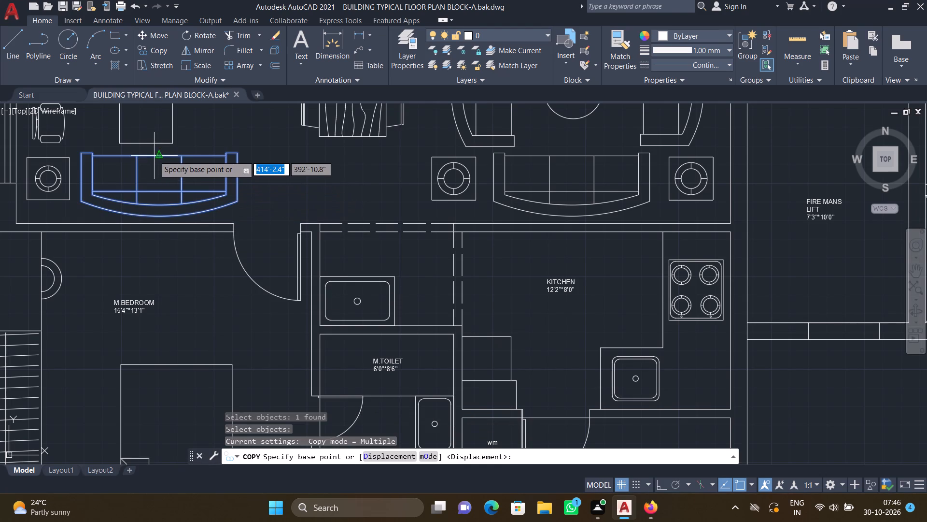
left_click_drag(158, 157, 167, 164)
scroll(248, 208, "down", 2)
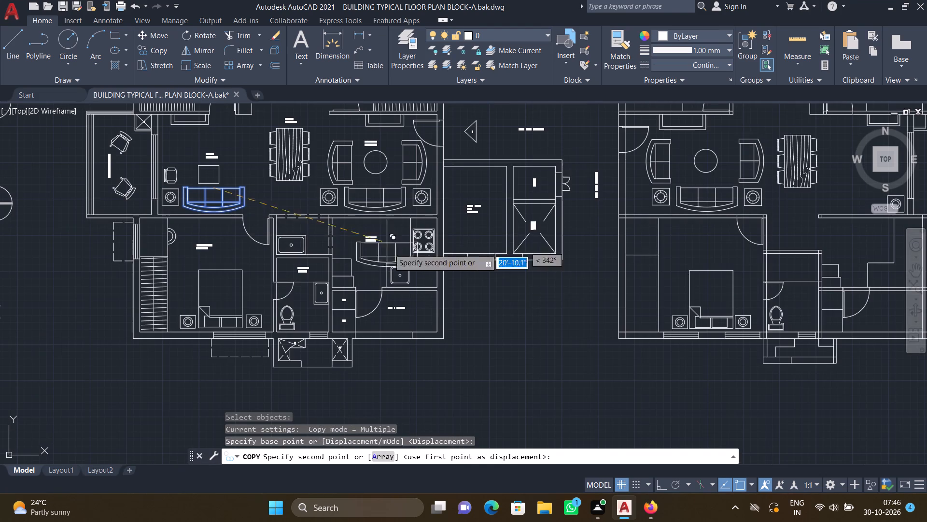
middle_click_drag(399, 286, 318, 267)
middle_click_drag(390, 304, 195, 325)
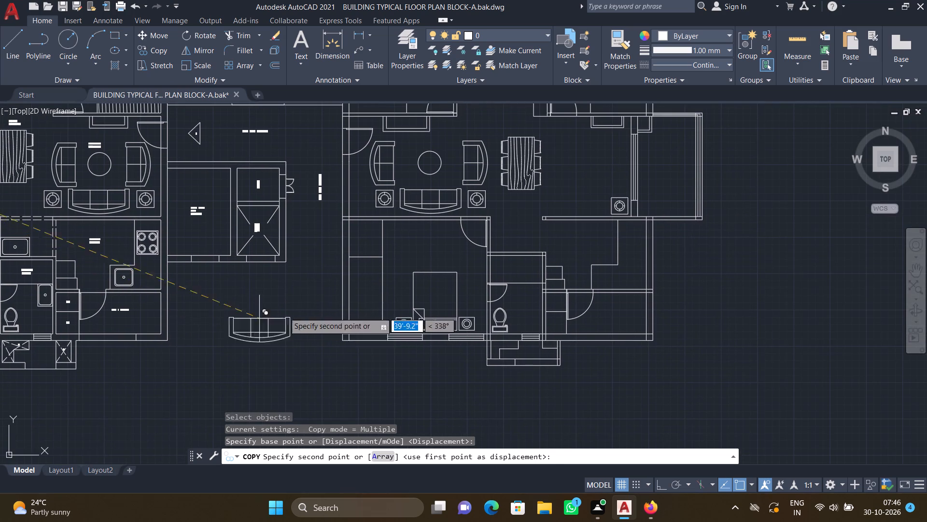
scroll(370, 312, "down", 2)
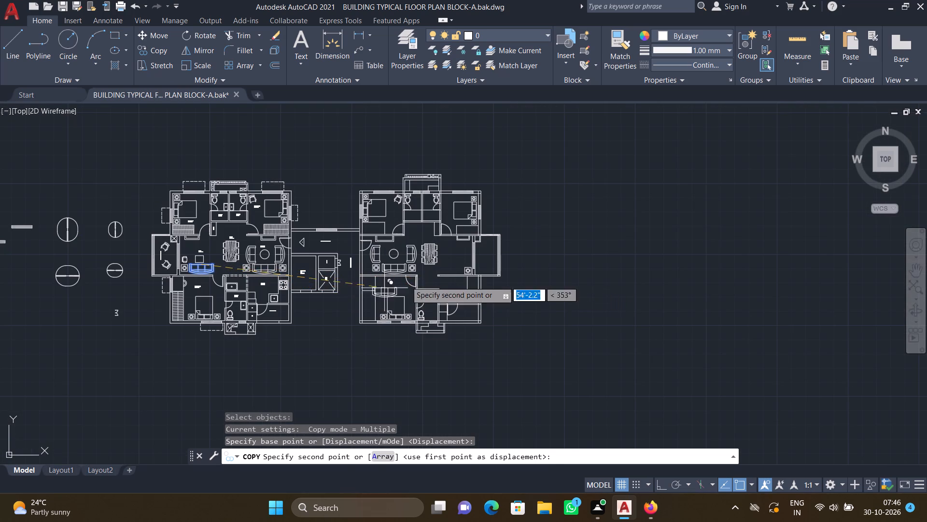
scroll(460, 251, "up", 3)
middle_click_drag(390, 304, 379, 242)
scroll(403, 249, "up", 2)
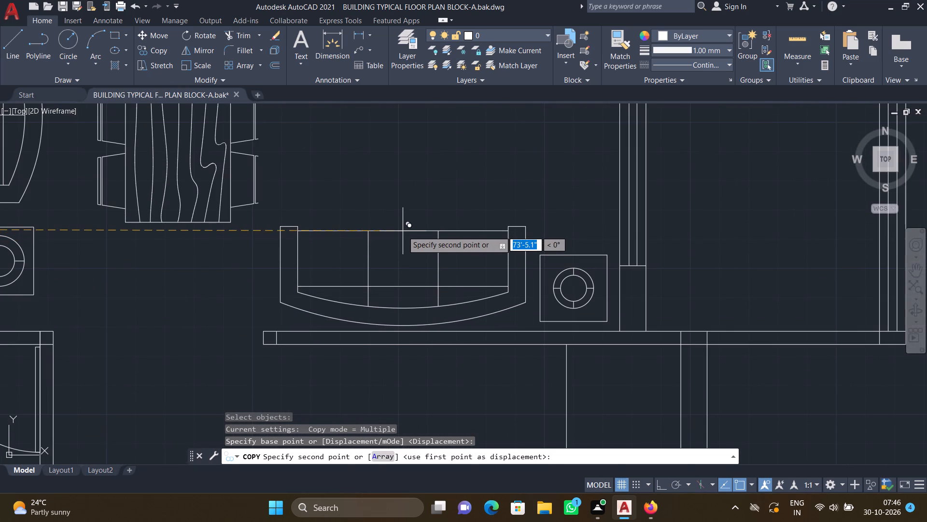
left_click(405, 231)
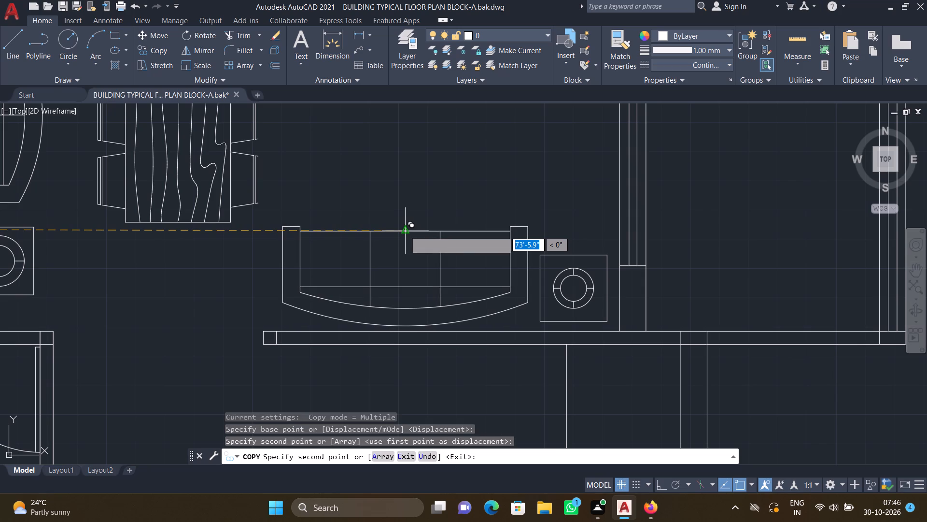
key("Return")
Rotate the loose armchair symbol northeast of the spare bed 180° about its backrest's outer midpoint, with Ortho on.
scroll(369, 260, "down", 3)
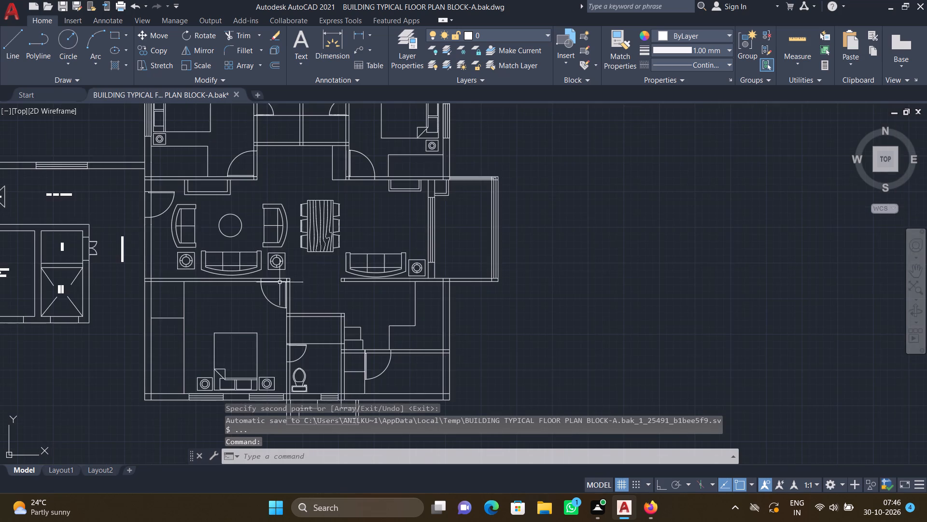
middle_click_drag(190, 300, 293, 306)
scroll(288, 309, "down", 2)
middle_click_drag(130, 333, 309, 314)
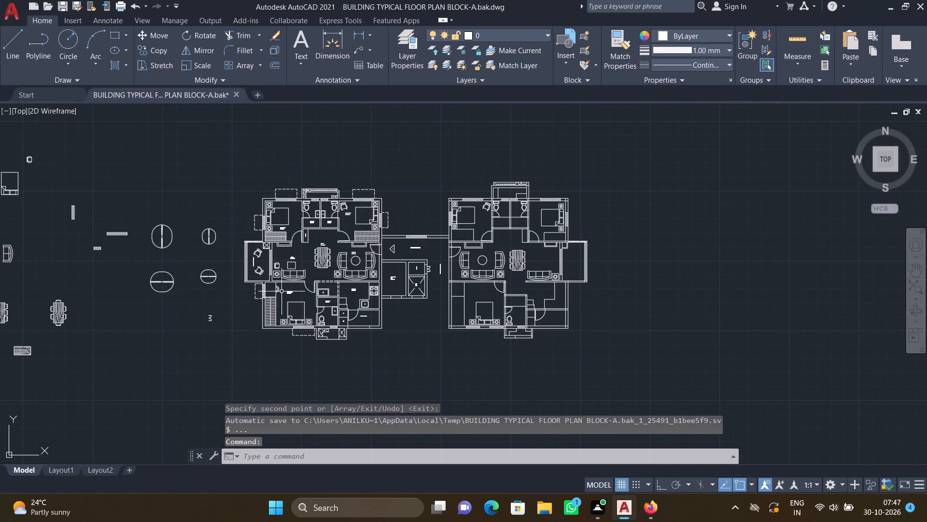
scroll(279, 274, "up", 5)
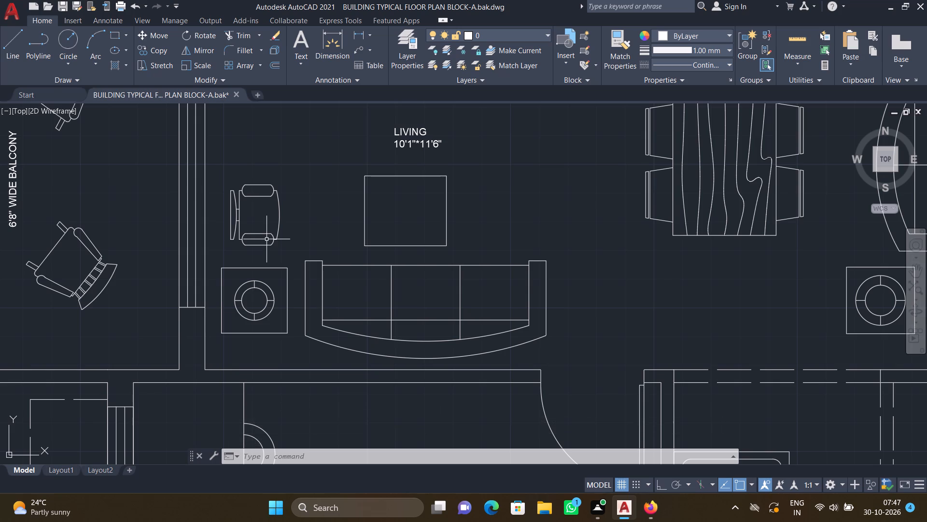
scroll(226, 258, "down", 3)
middle_click_drag(157, 285, 335, 260)
scroll(335, 261, "down", 2)
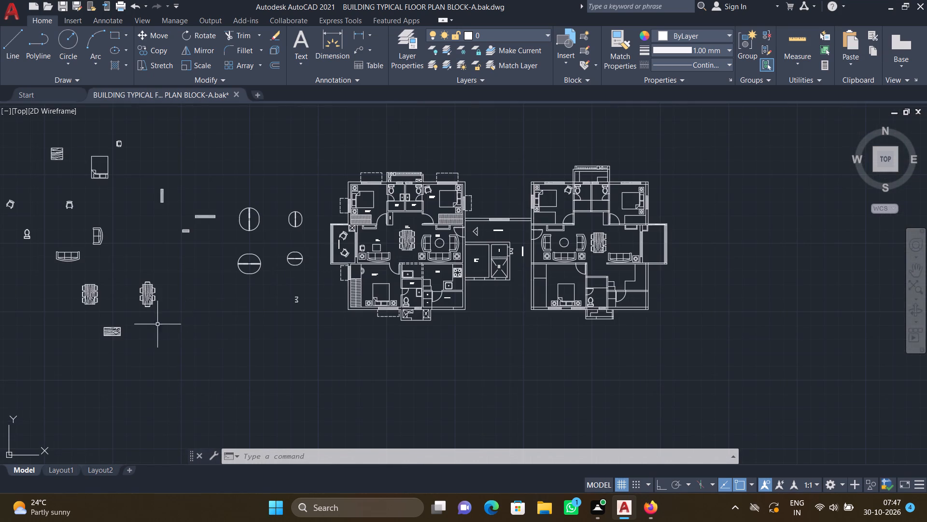
middle_click_drag(155, 329, 343, 391)
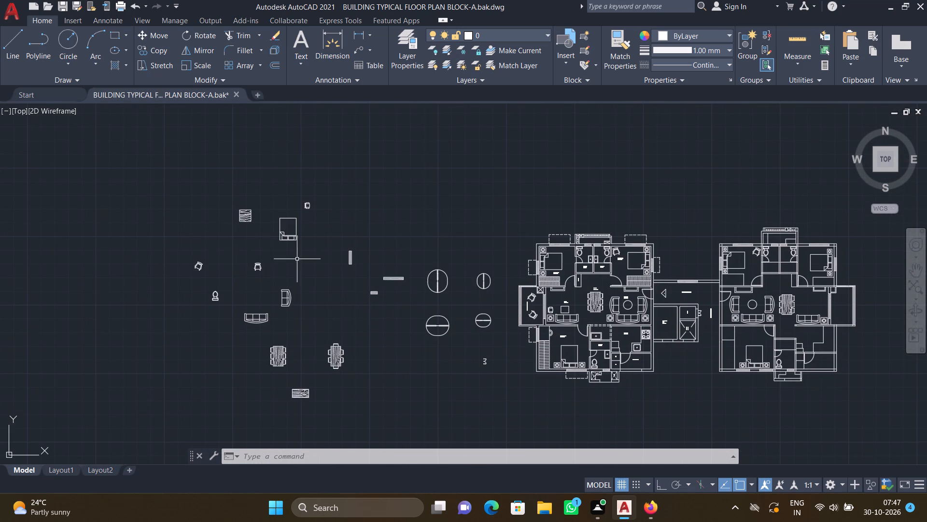
scroll(309, 211, "up", 3)
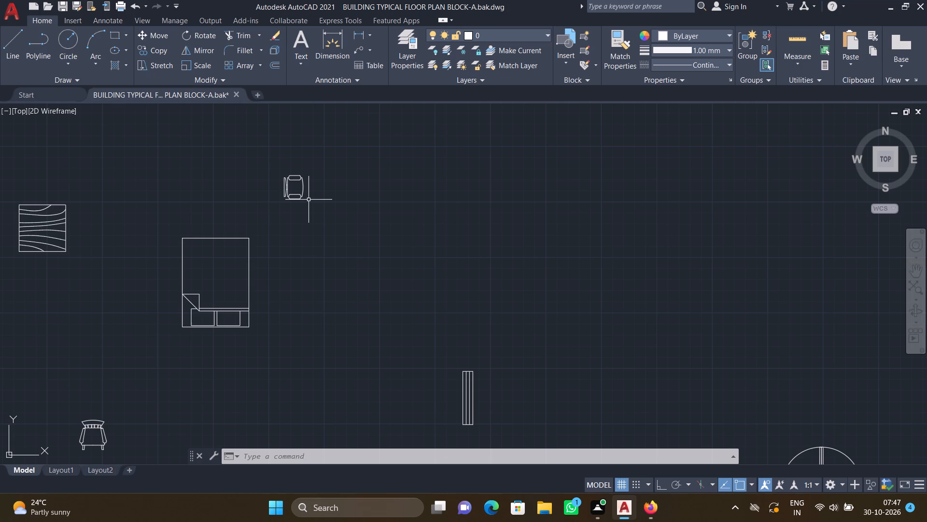
type("ro")
key("Return")
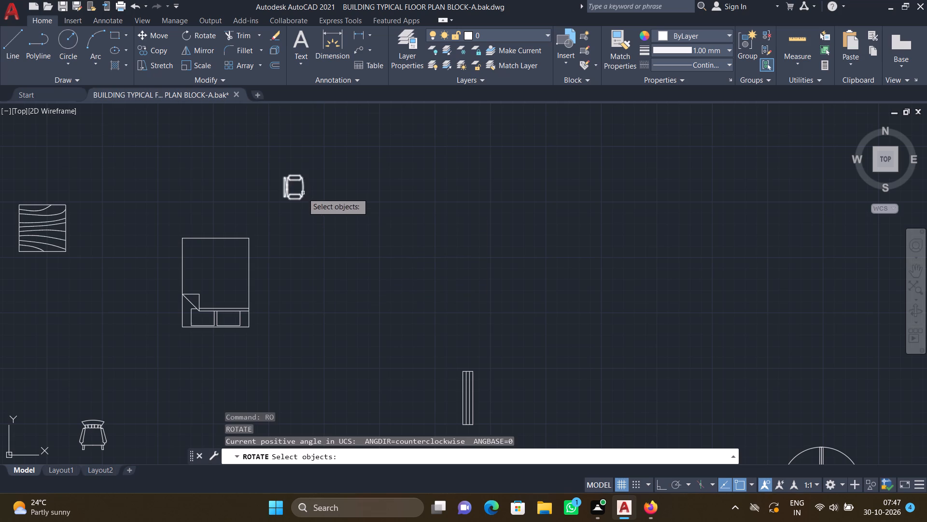
left_click(302, 191)
key("Return")
scroll(292, 194, "up", 3)
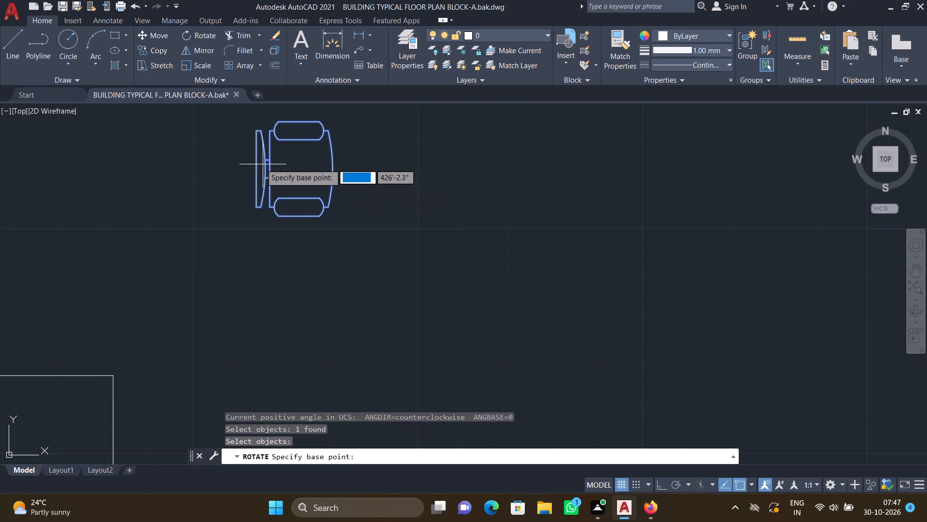
left_click_drag(255, 169, 256, 174)
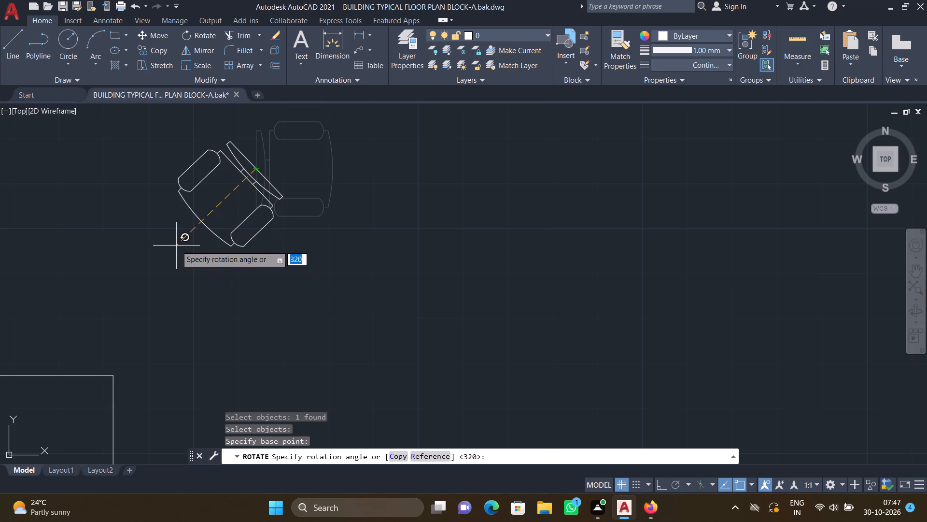
key("F8")
left_click(106, 204)
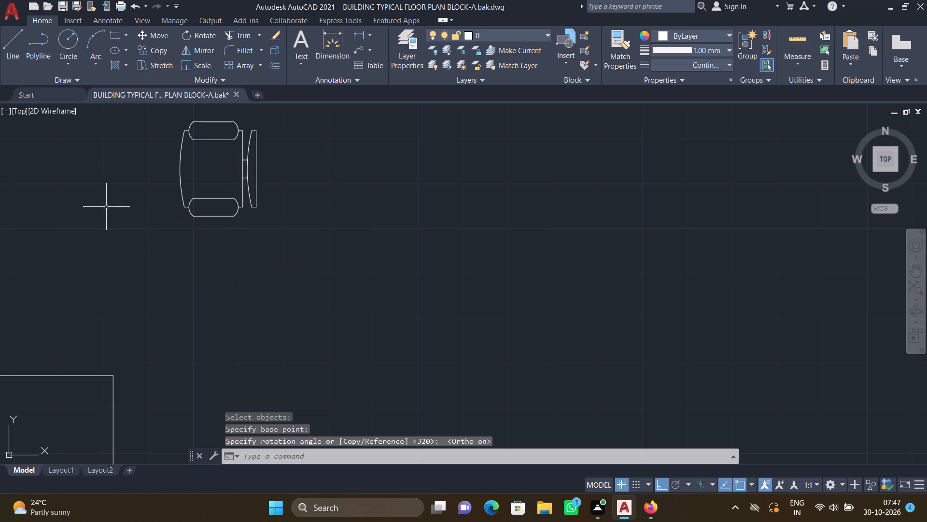
Copy the rotated armchair, by its backrest's outer midpoint, about 162' into the second unit's living area, north of the southeast lamp table, with Ortho off.
type("co")
key("Return")
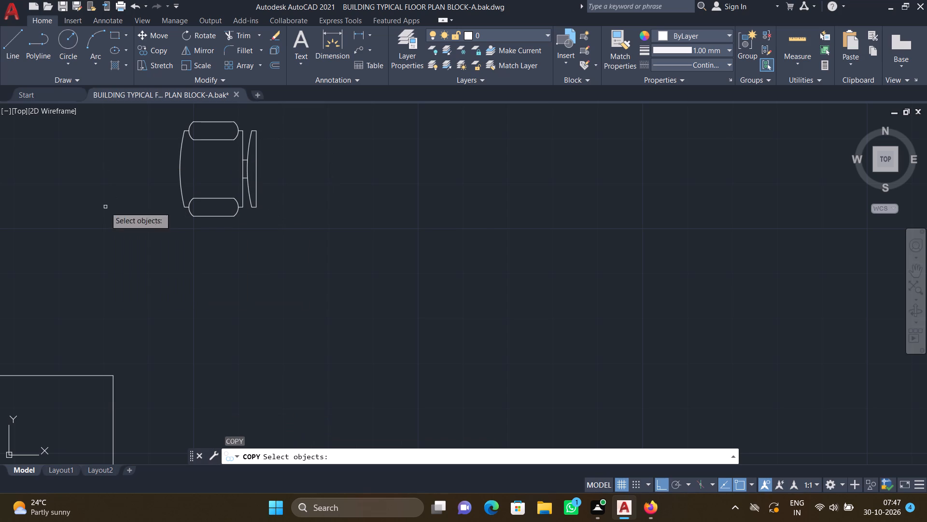
left_click(256, 169)
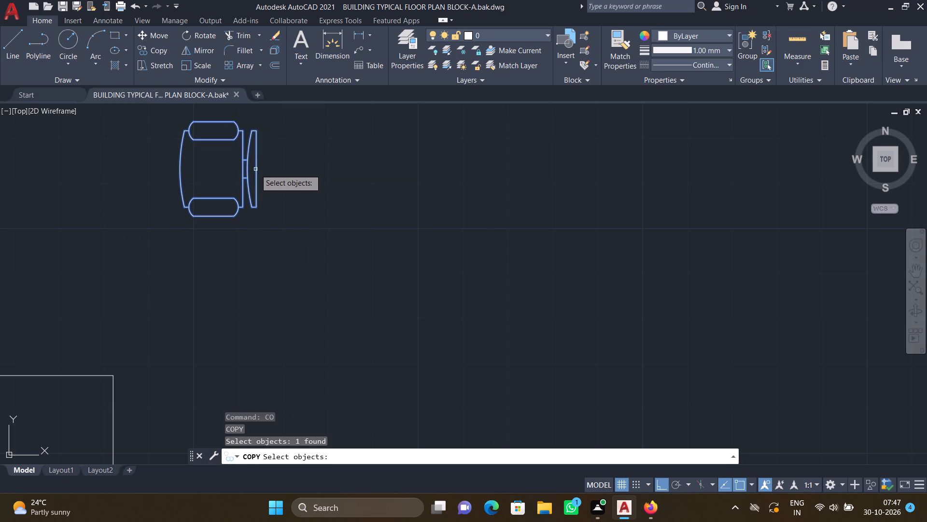
key("Return")
left_click(254, 167)
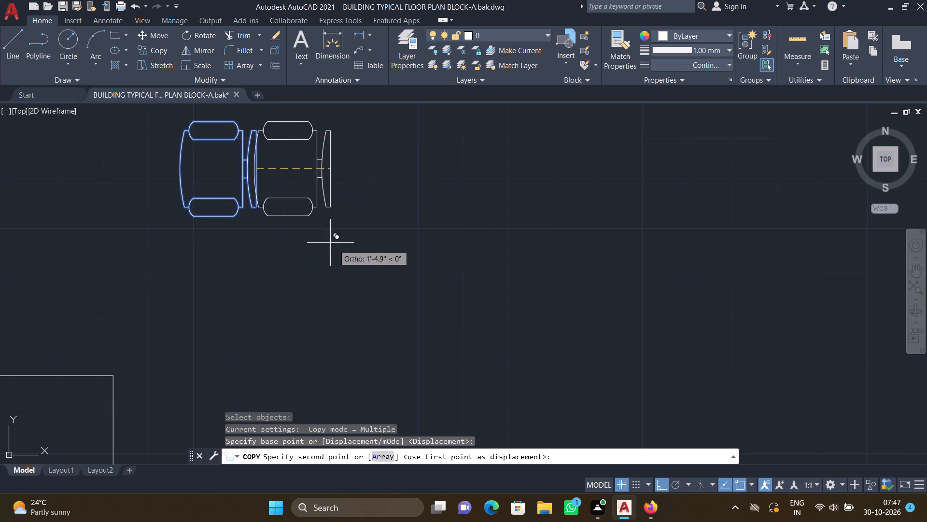
scroll(341, 248, "down", 4)
key("F8")
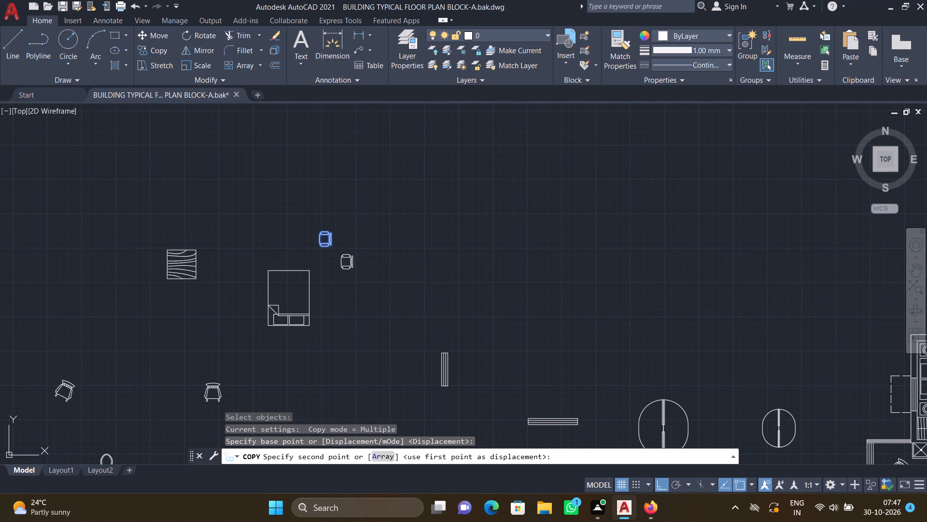
scroll(364, 264, "down", 3)
middle_click_drag(442, 319, 284, 252)
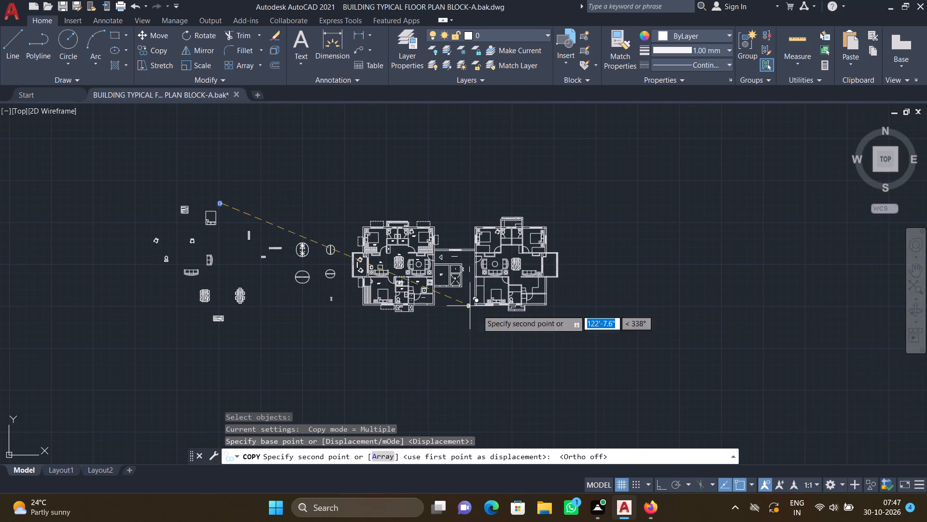
scroll(552, 281, "up", 3)
scroll(505, 230, "up", 2)
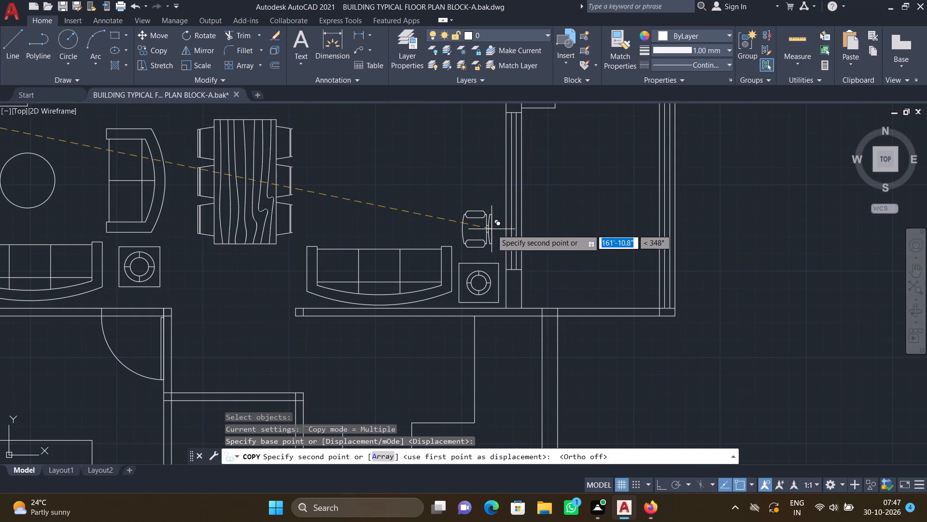
scroll(484, 219, "up", 1)
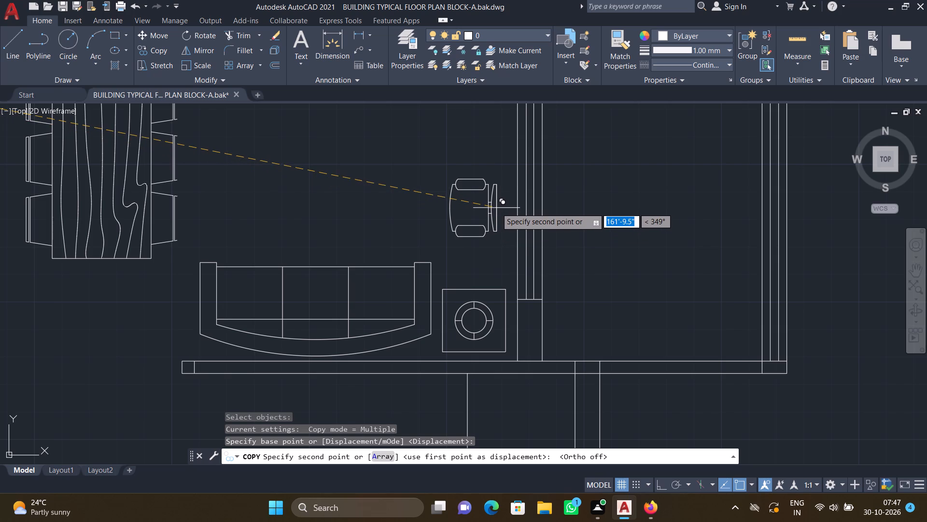
left_click(496, 208)
key("Return")
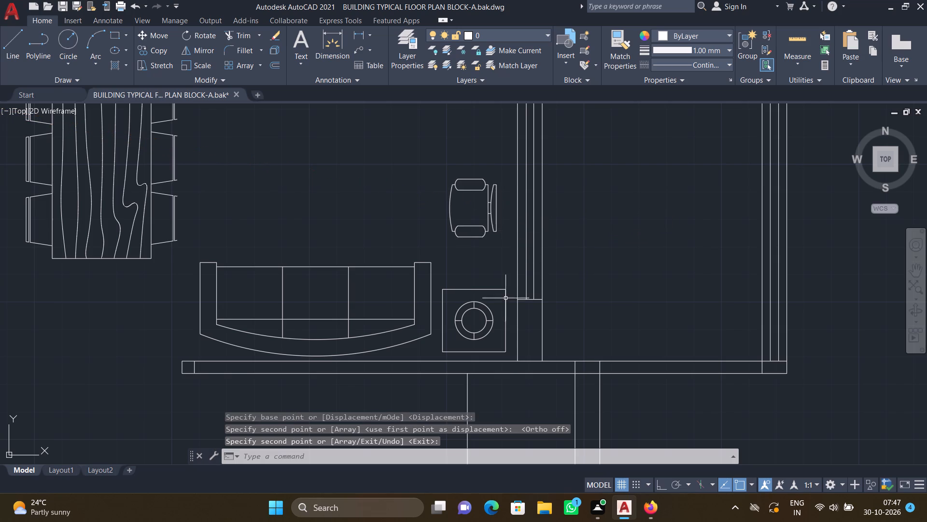
Move the second unit's southeast lamp table, by its north-edge midpoint, slightly north until nearly level with the three-seat sofa's seat front edge.
scroll(511, 318, "up", 2)
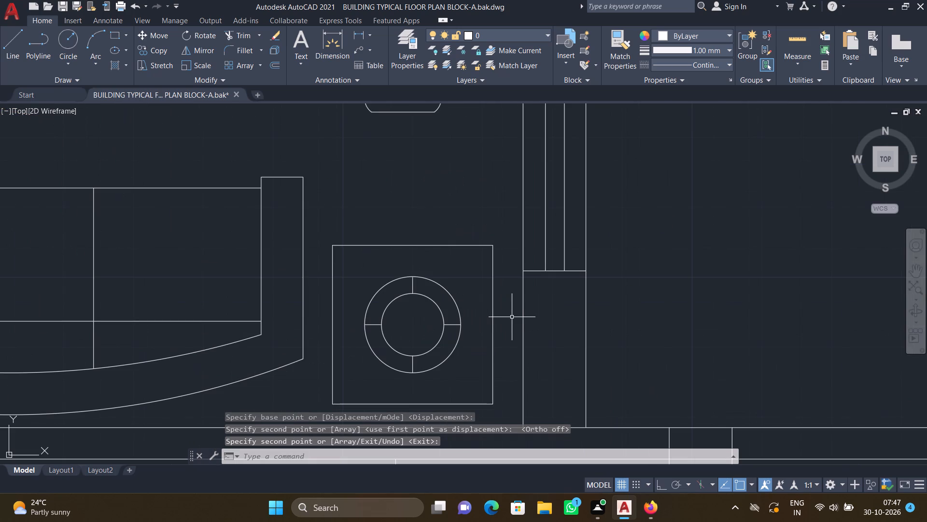
key("m")
key("Return")
scroll(501, 406, "up", 1)
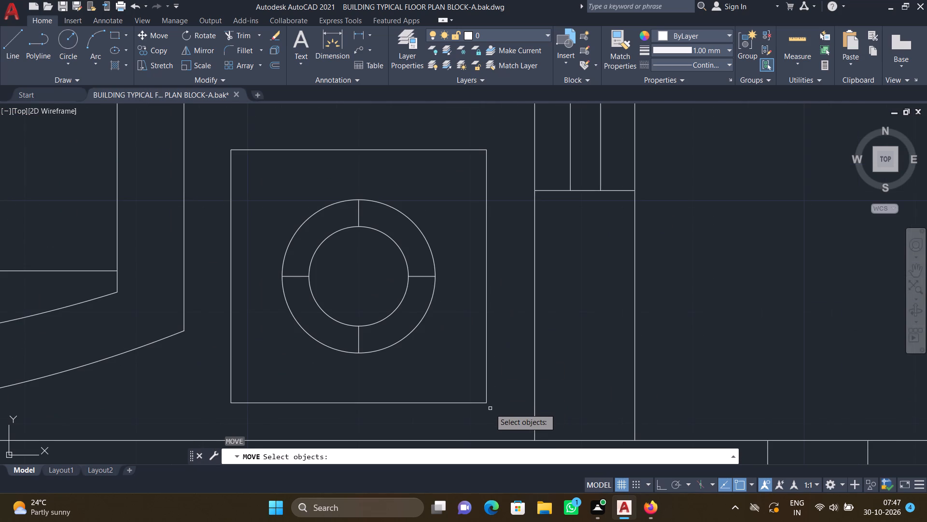
left_click_drag(494, 408, 485, 405)
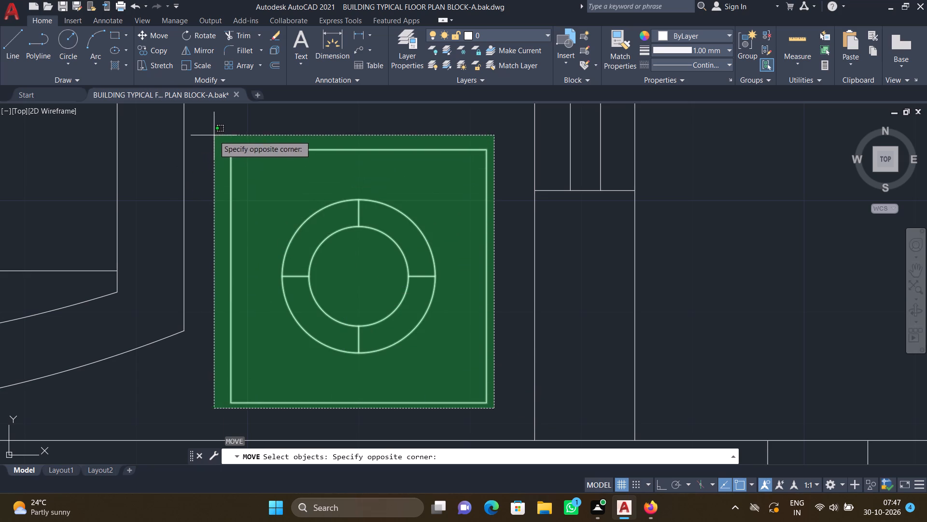
left_click(214, 136)
key("Return")
scroll(275, 179, "down", 1)
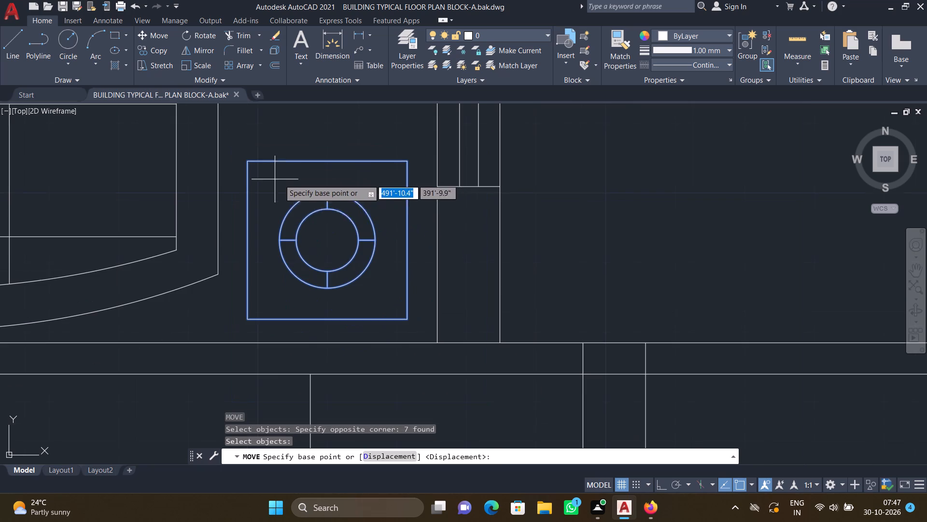
left_click(326, 163)
scroll(329, 144, "down", 2)
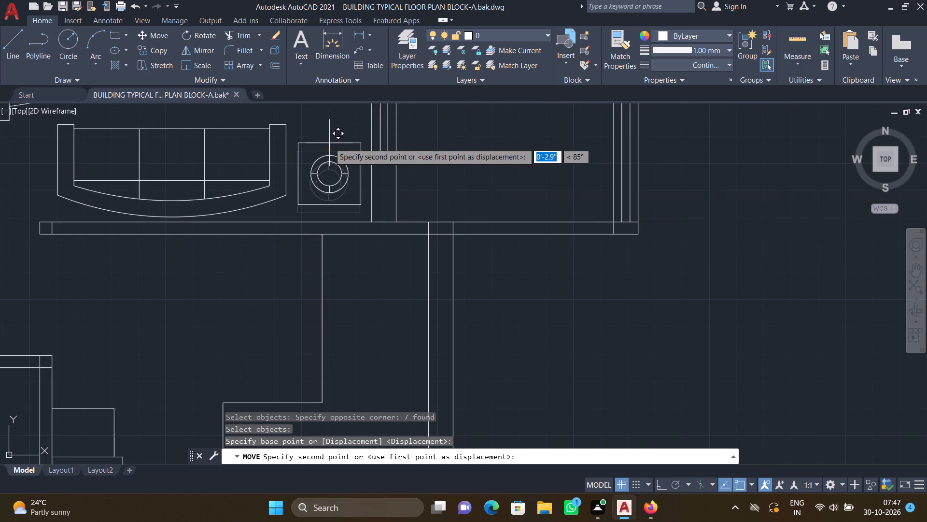
scroll(328, 132, "up", 1)
left_click(327, 128)
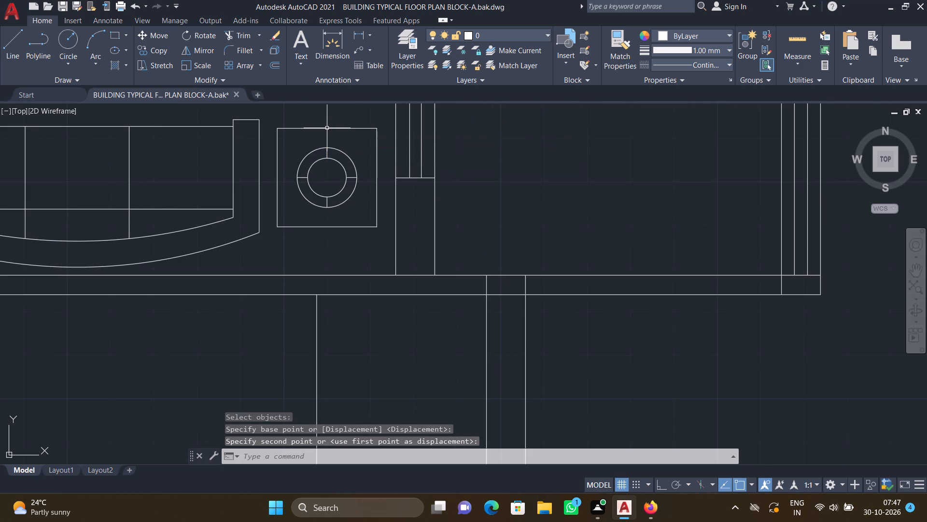
scroll(220, 174, "down", 2)
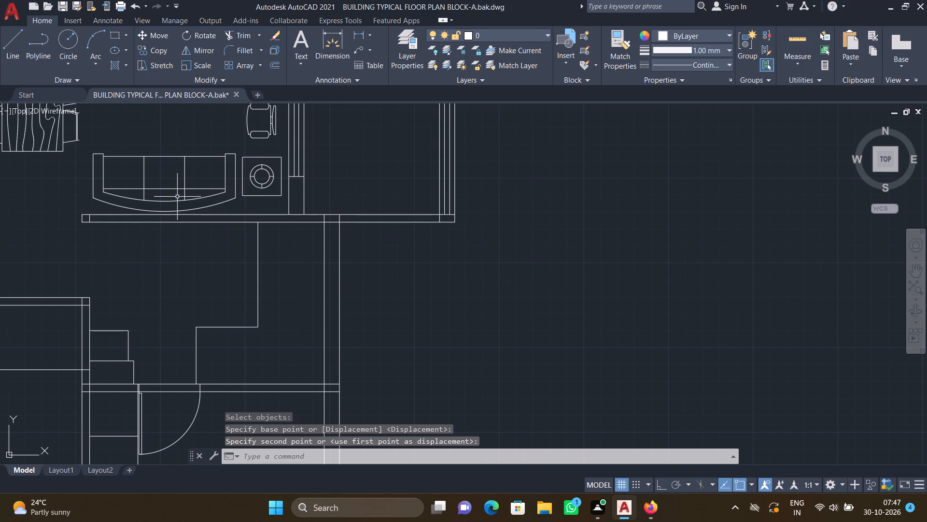
scroll(176, 196, "down", 3)
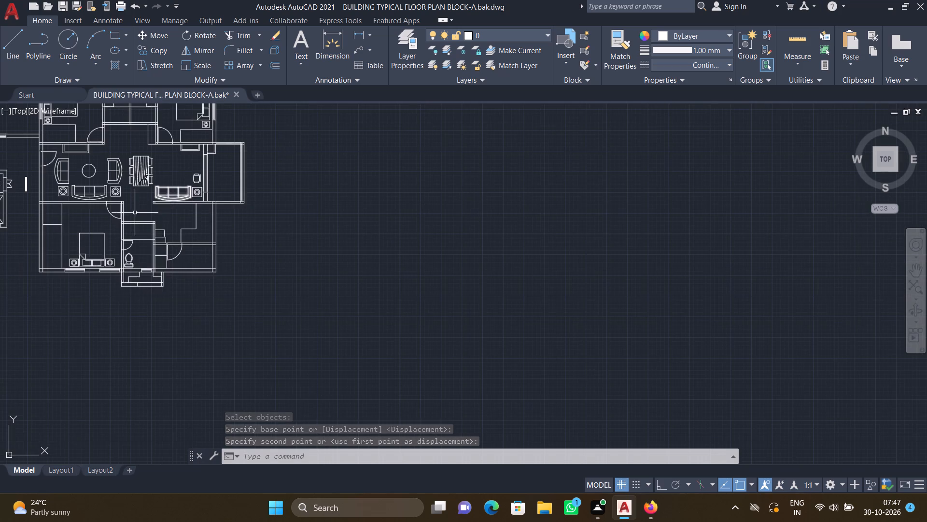
Copy the Living room's rectangular centre table, by its north-edge midpoint, about 74'-6" due east, north of the second unit's three-seat sofa.
middle_click_drag(151, 218, 295, 240)
scroll(312, 226, "up", 2)
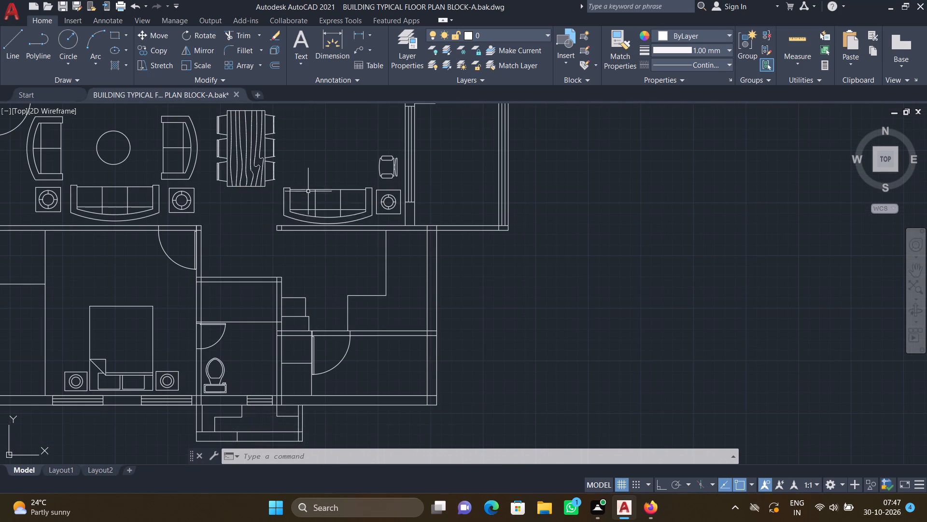
scroll(253, 198, "down", 2)
middle_click_drag(76, 235, 286, 249)
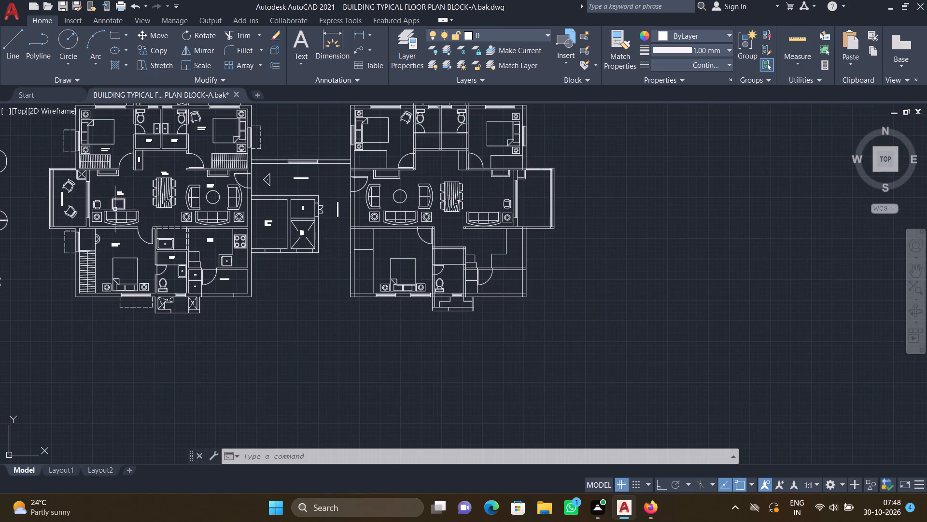
scroll(122, 211, "up", 3)
type("co")
key("Return")
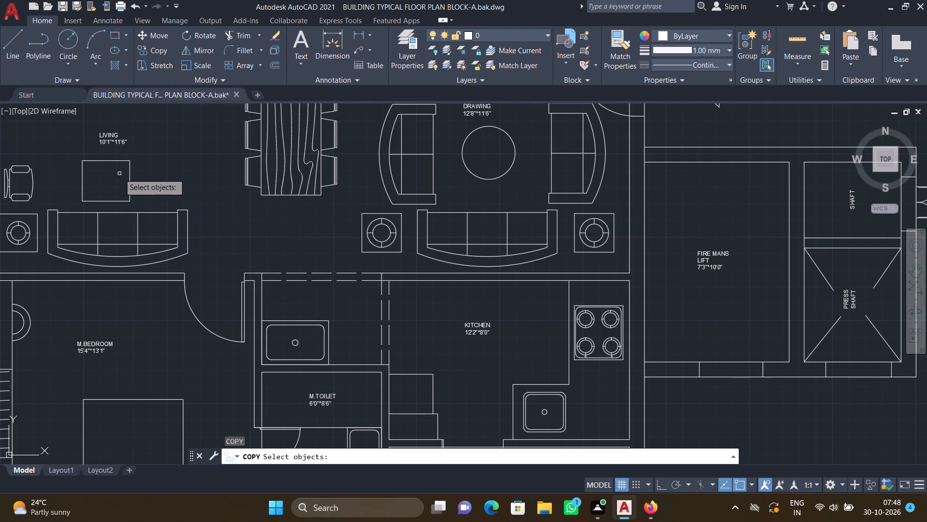
left_click(128, 176)
key("Return")
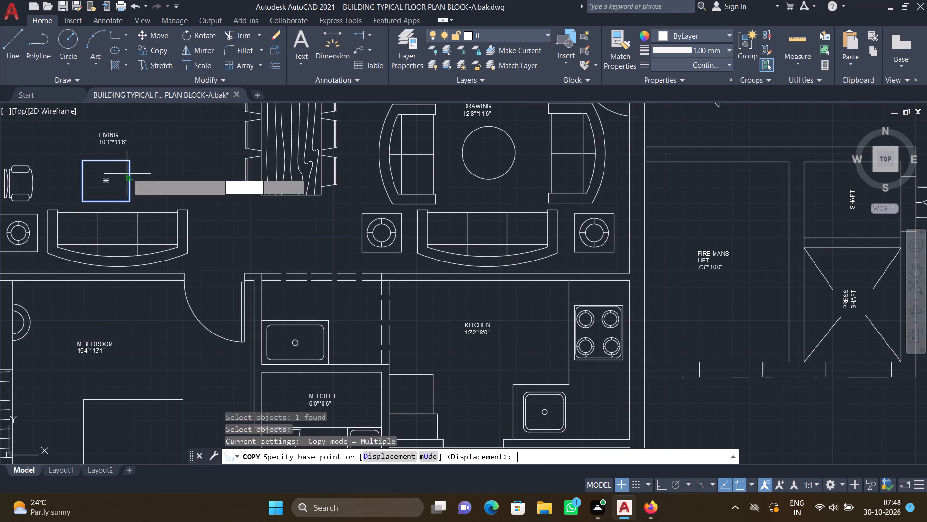
left_click_drag(105, 161, 120, 175)
scroll(193, 193, "down", 1)
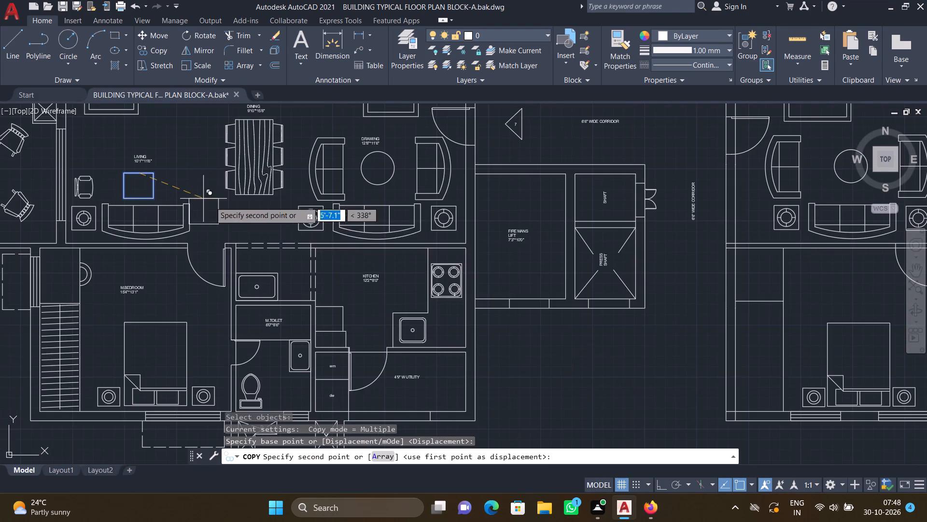
middle_click_drag(310, 261, 174, 240)
middle_click_drag(457, 299, 211, 239)
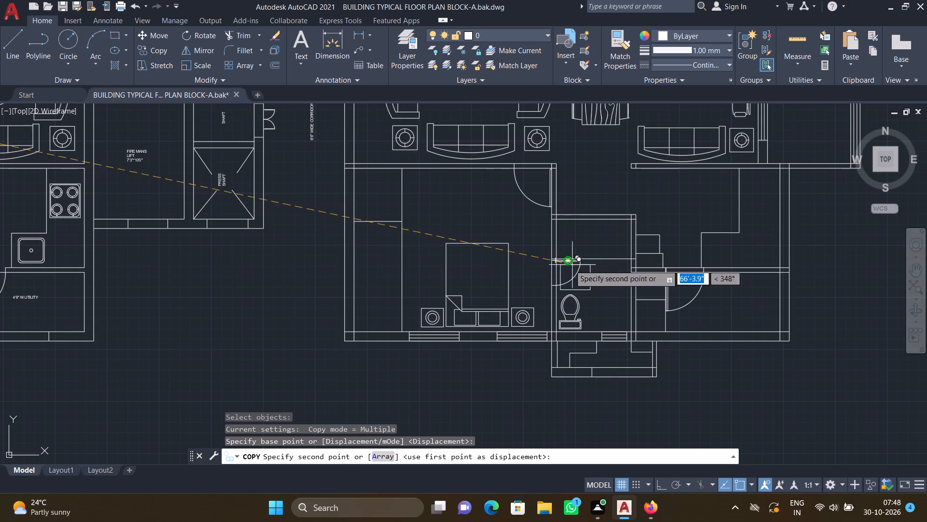
middle_click_drag(537, 256, 143, 256)
scroll(245, 266, "down", 1)
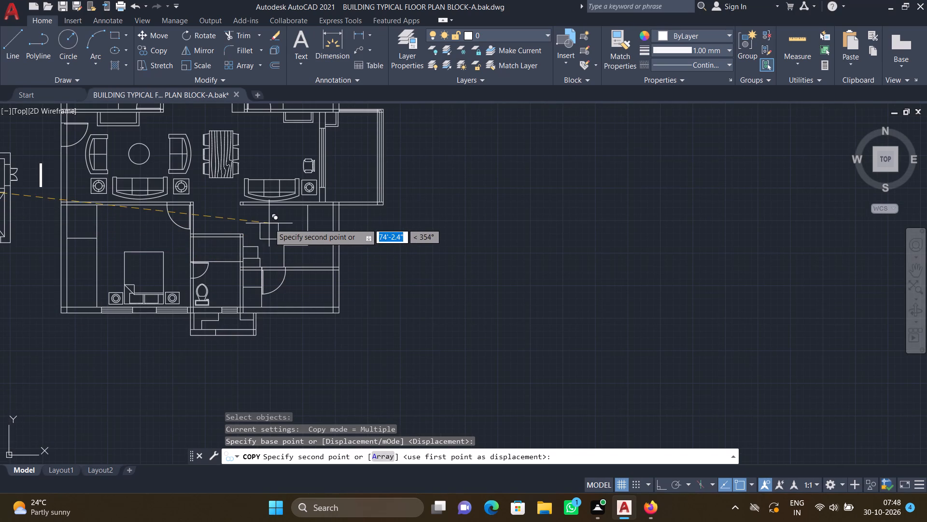
scroll(268, 212, "up", 1)
scroll(266, 145, "up", 1)
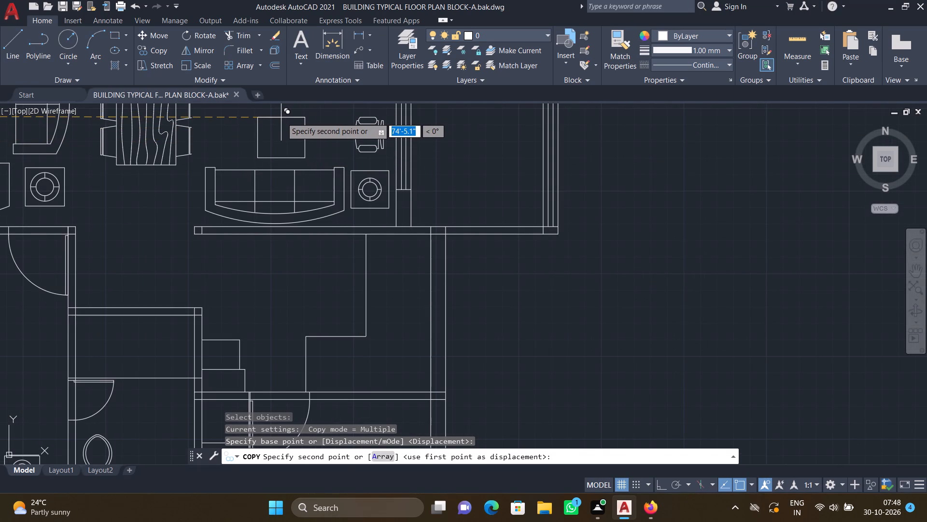
left_click(282, 117)
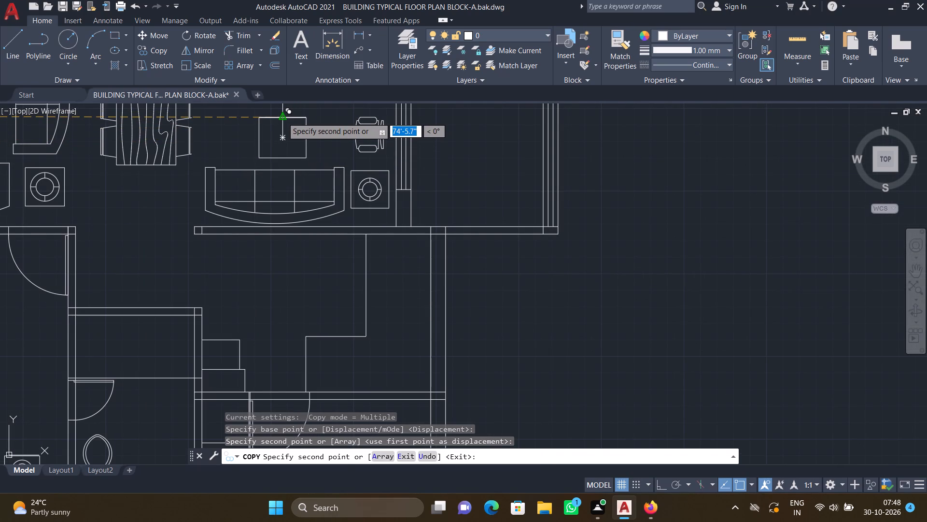
key("Return")
Rotate the loose tilted chair symbol northwest of the spare WC about 49° counterclockwise around its backrest's outer midpoint.
scroll(223, 194, "down", 3)
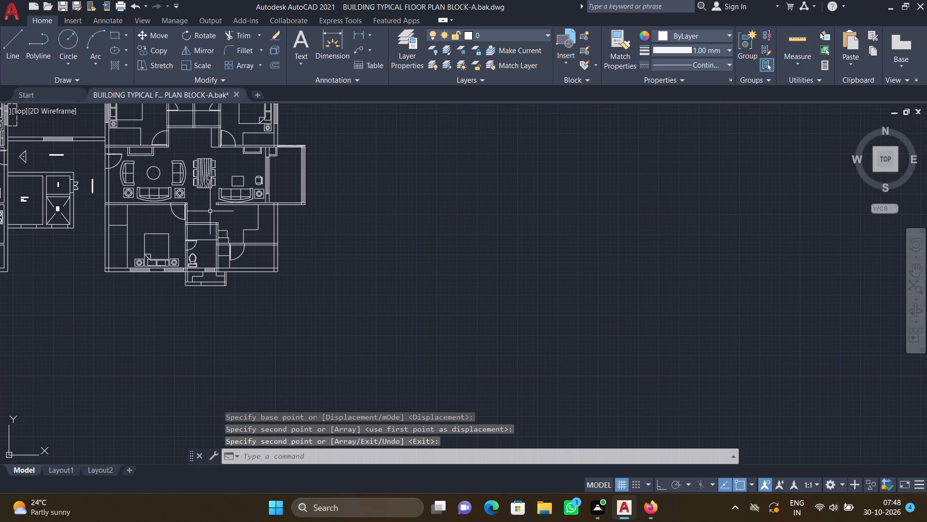
scroll(203, 217, "down", 3)
middle_click_drag(127, 222, 295, 245)
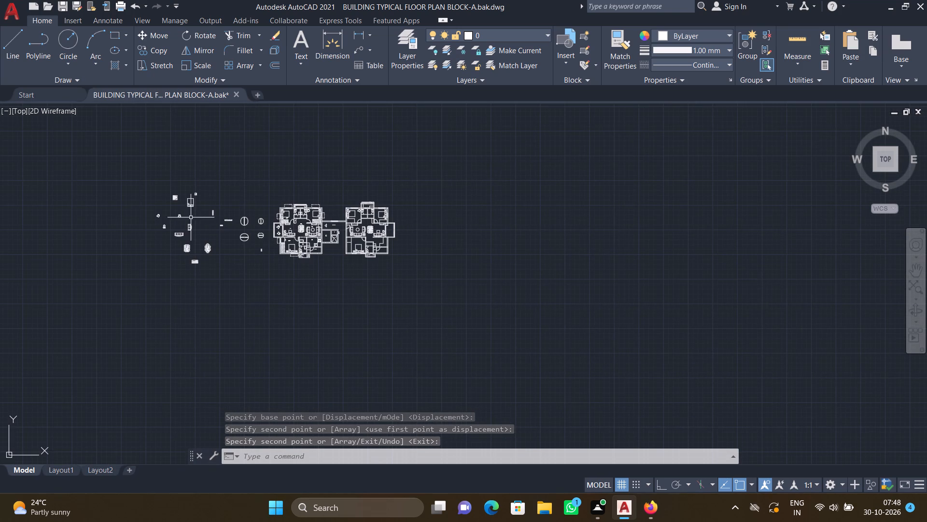
scroll(166, 221, "up", 2)
middle_click_drag(156, 226, 256, 247)
scroll(249, 236, "up", 2)
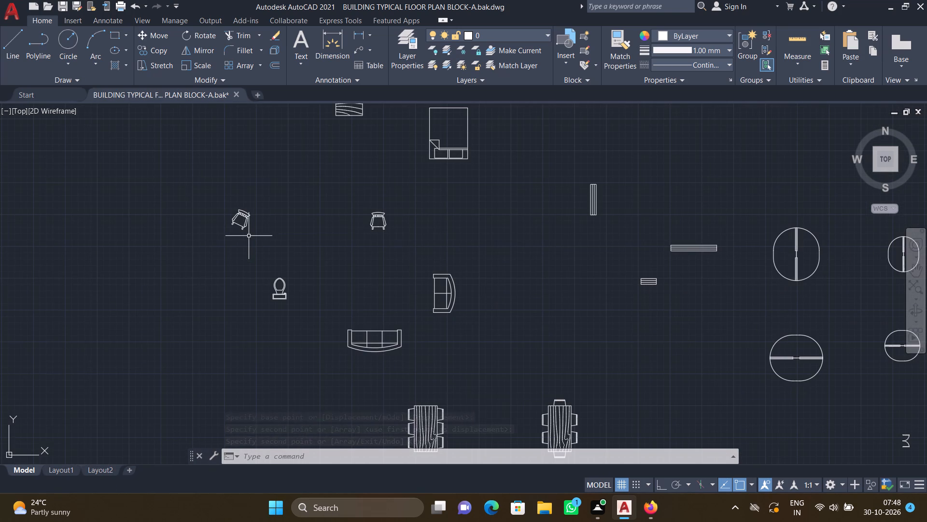
type("ro")
key("Return")
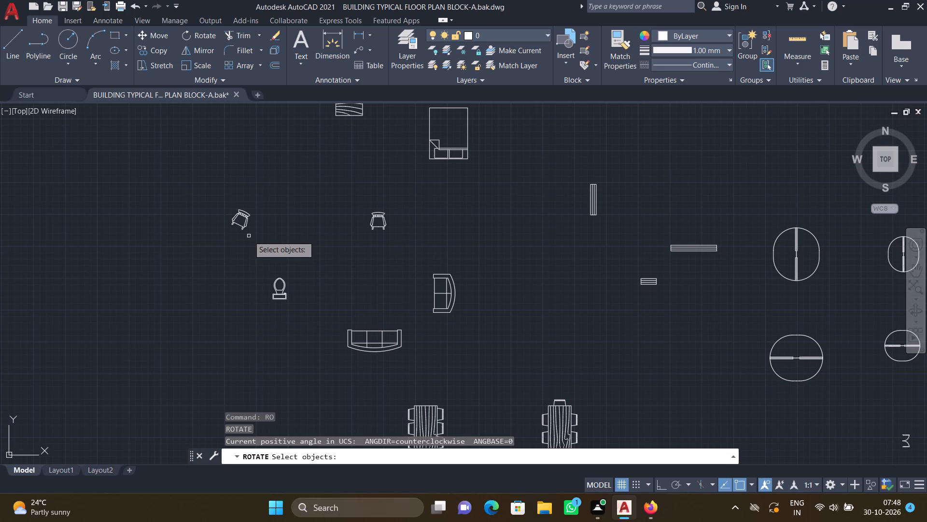
left_click(241, 226)
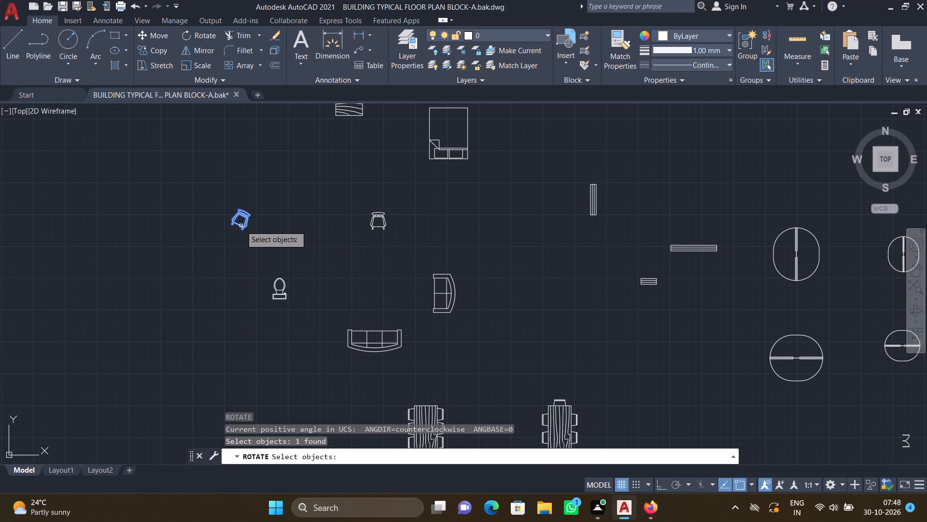
key("Return")
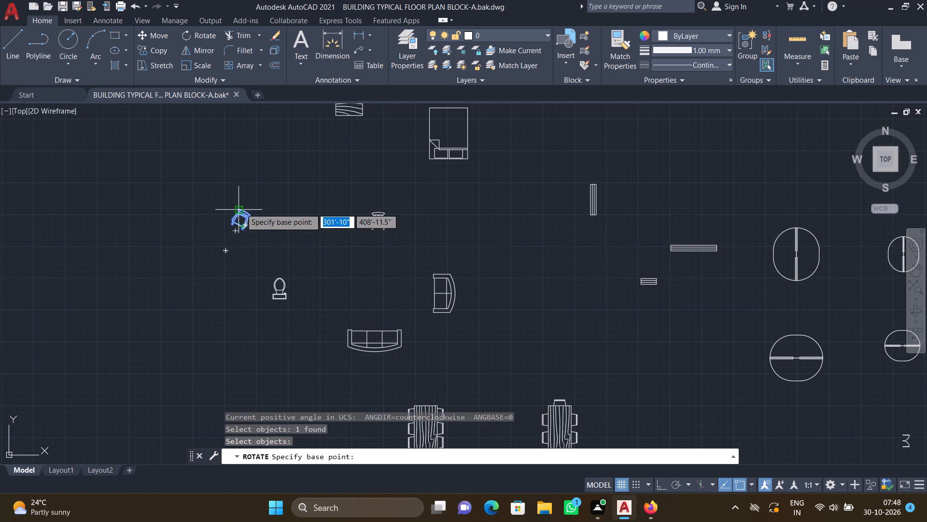
scroll(241, 208, "up", 2)
left_click(249, 214)
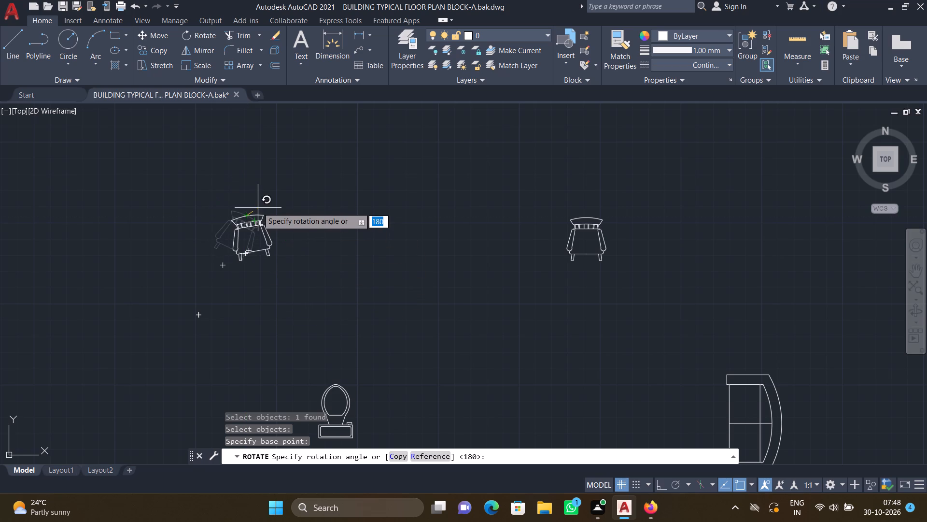
left_click(256, 205)
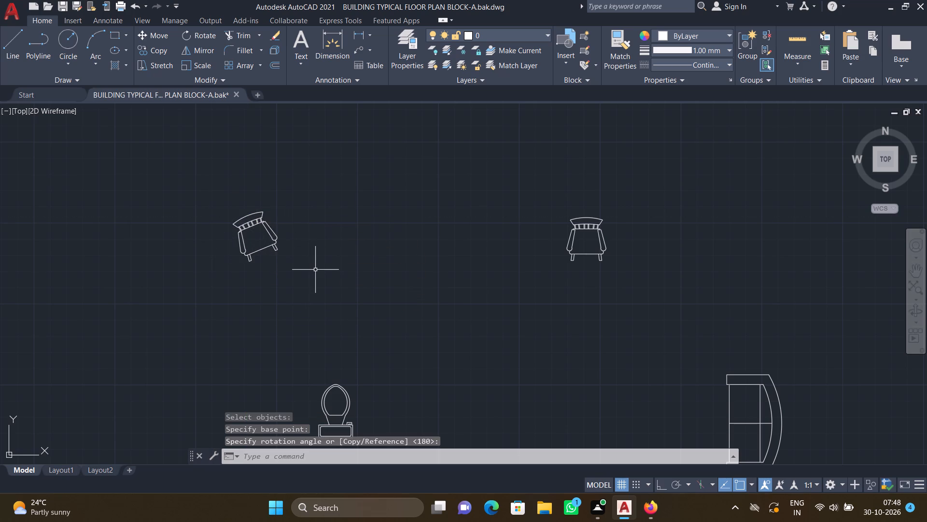
Copy the rotated chair, by its backrest's outer midpoint, about 195' into the northern part of the second unit's east balcony.
type("co")
key("Return")
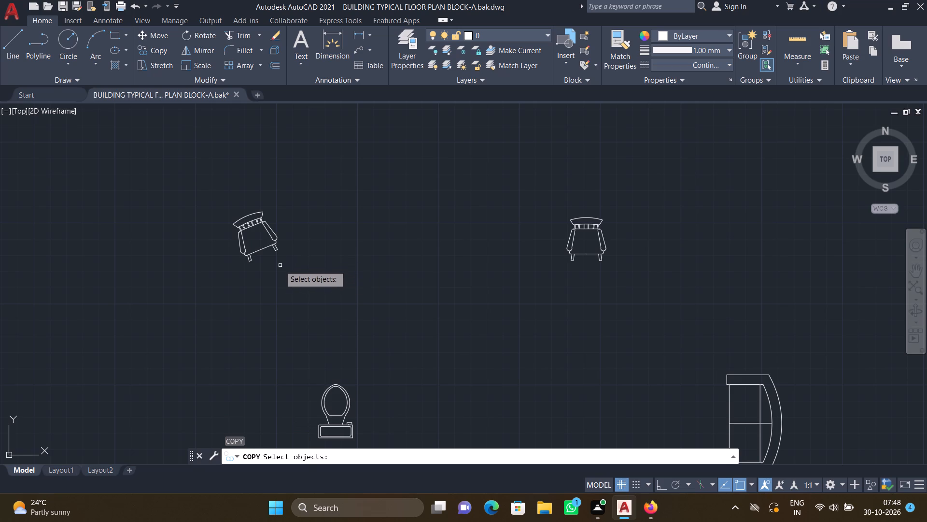
left_click(273, 245)
key("Return")
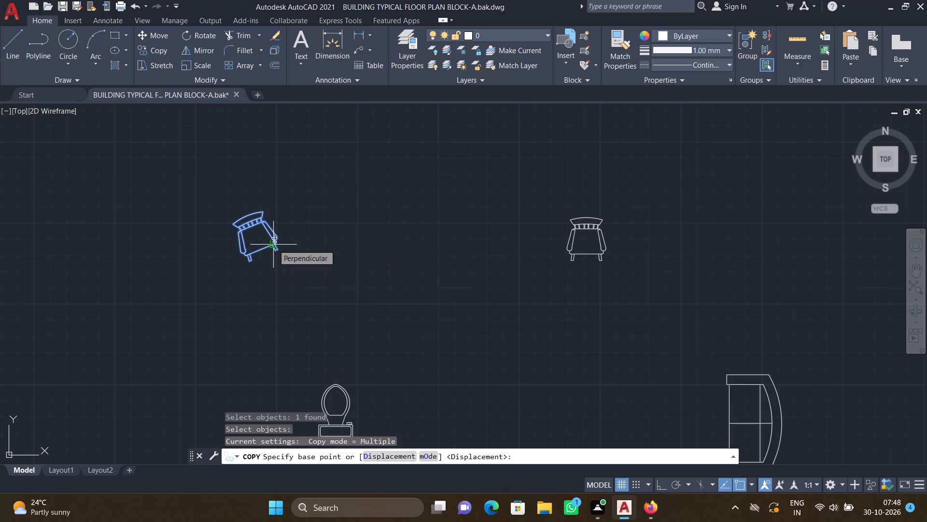
left_click(246, 215)
scroll(428, 313, "down", 3)
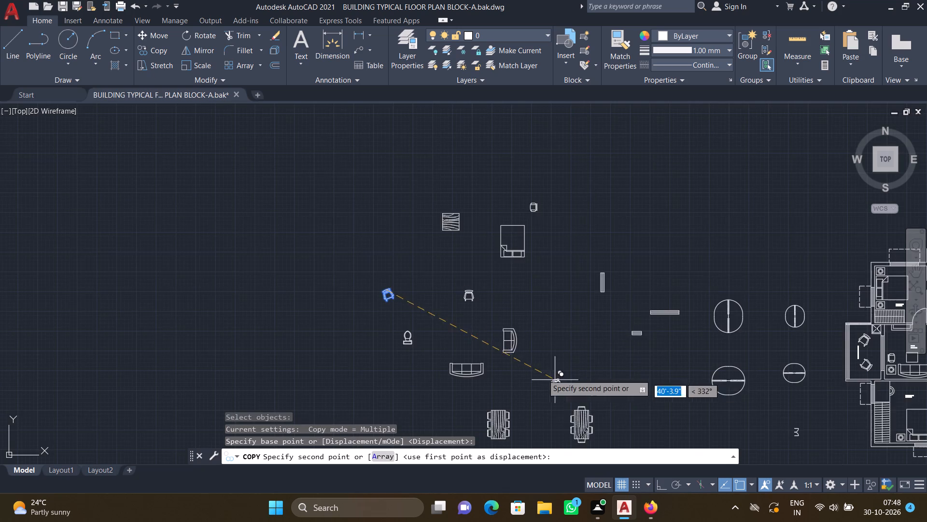
middle_click_drag(520, 362, 386, 310)
scroll(394, 313, "down", 2)
middle_click_drag(526, 365, 401, 329)
scroll(590, 269, "up", 3)
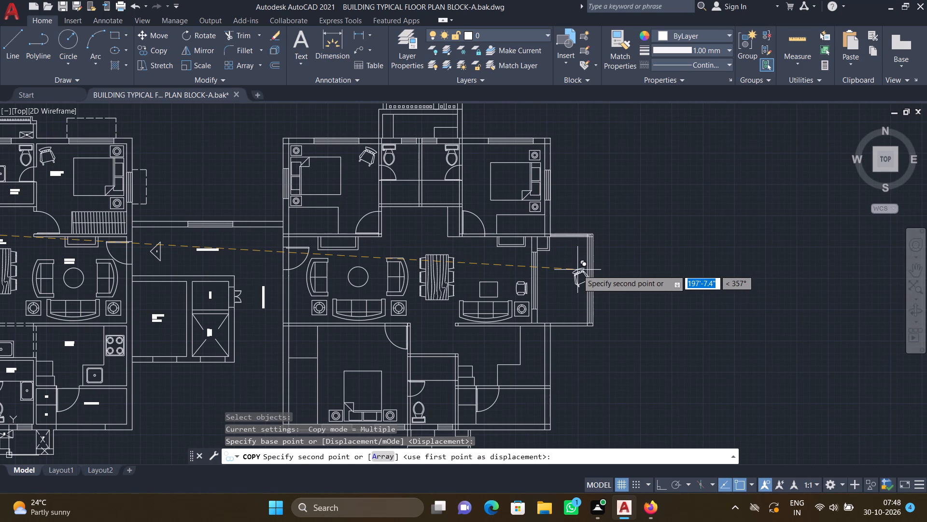
scroll(564, 264, "up", 2)
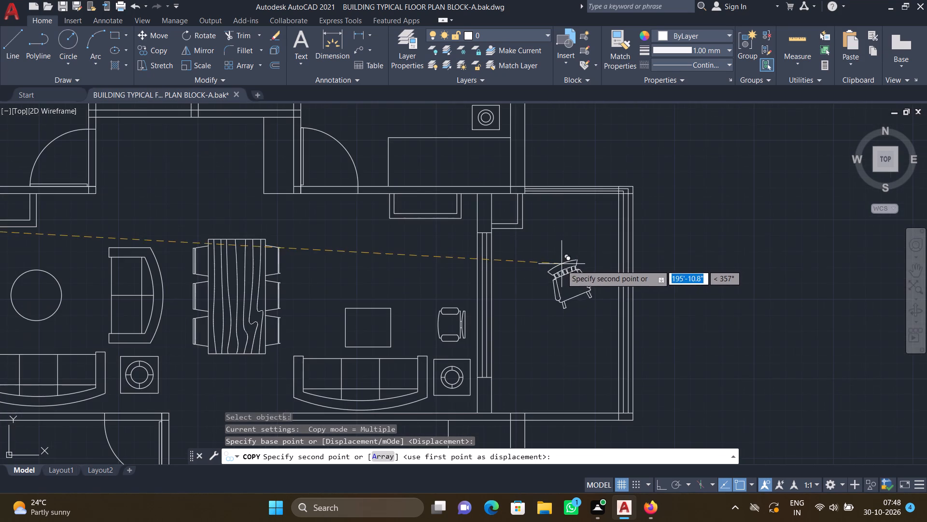
middle_click_drag(557, 274, 493, 214)
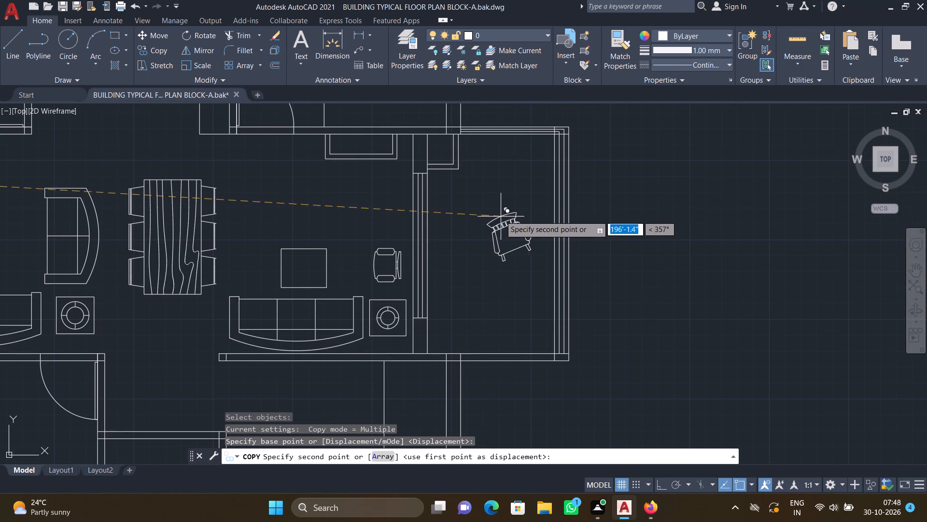
scroll(483, 190, "up", 2)
scroll(481, 182, "down", 1)
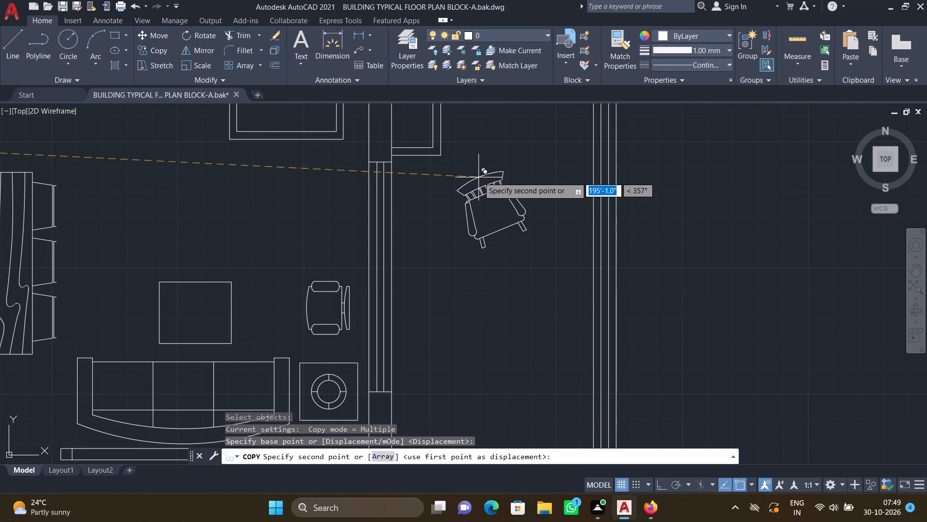
scroll(476, 173, "down", 2)
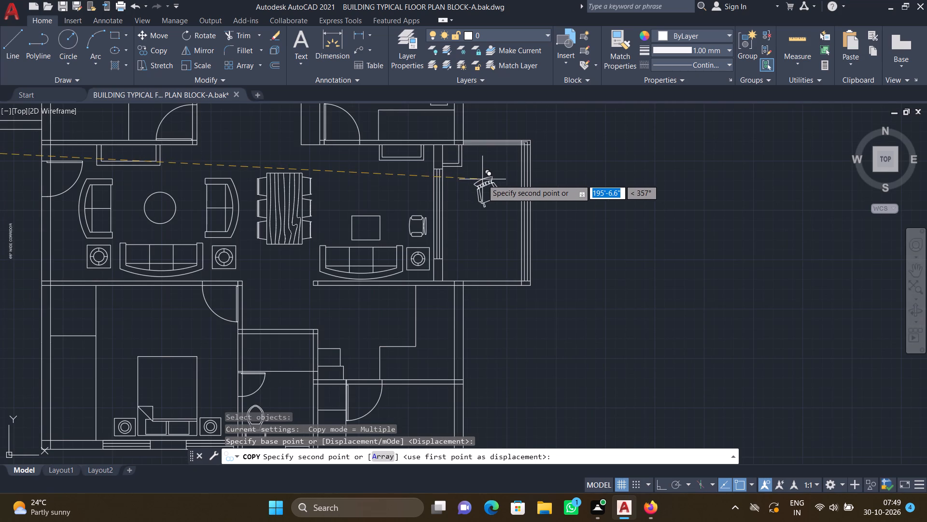
scroll(482, 181, "up", 1)
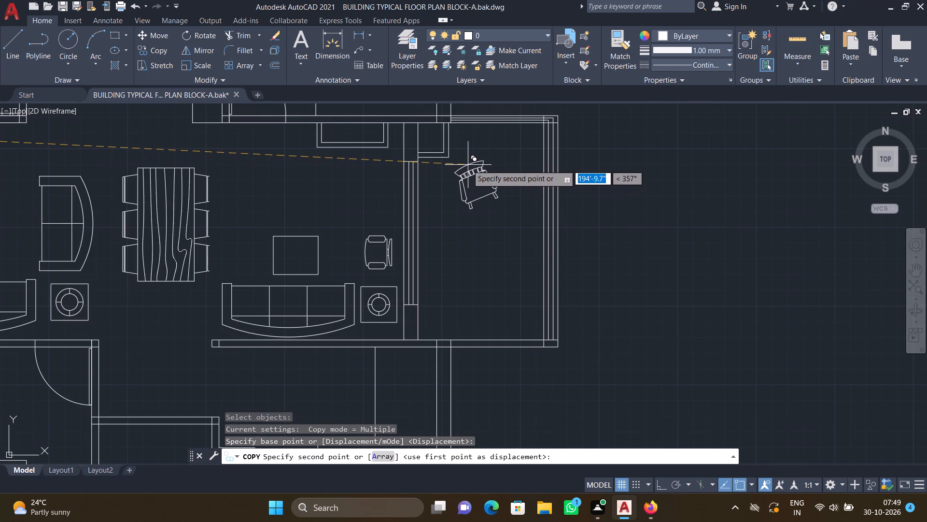
left_click(465, 165)
key("Return")
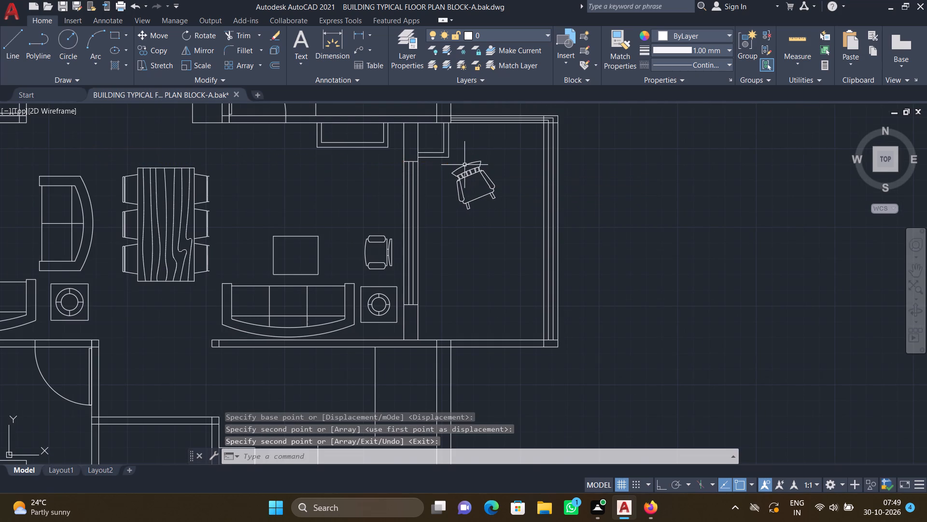
Rotate the loose tilted chair symbol around its backrest's outer midpoint until its backrest points southwest and its seat northeast.
scroll(461, 164, "down", 4)
middle_click_drag(273, 231, 345, 259)
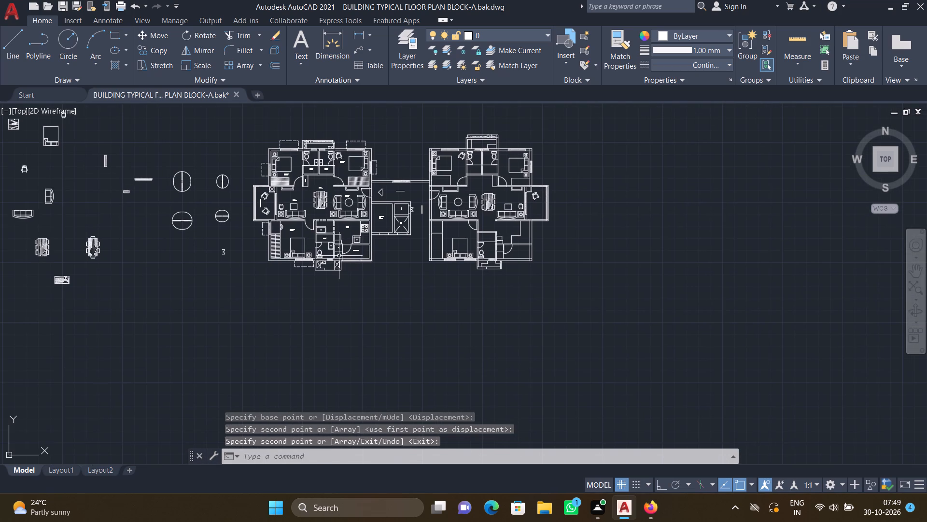
middle_click_drag(142, 221, 173, 230)
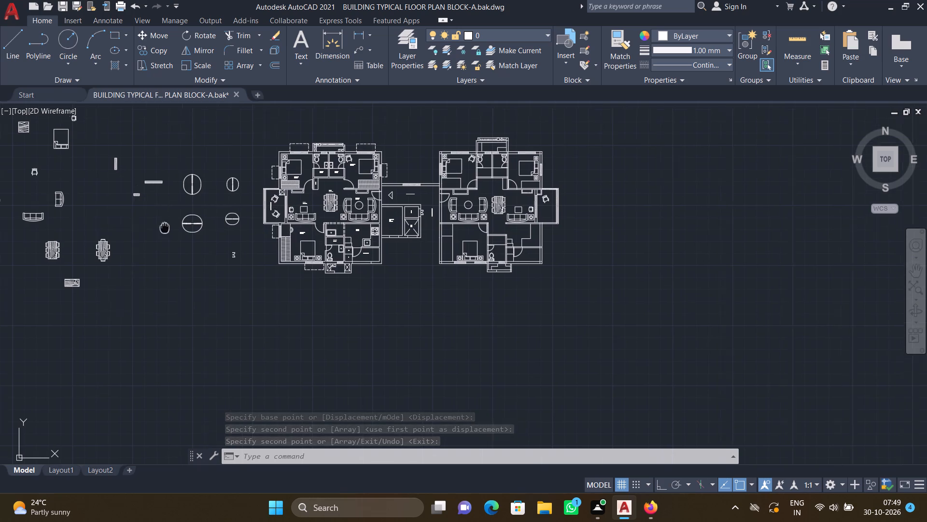
middle_click_drag(173, 230, 315, 267)
scroll(146, 224, "up", 3)
type("ro")
key("Return")
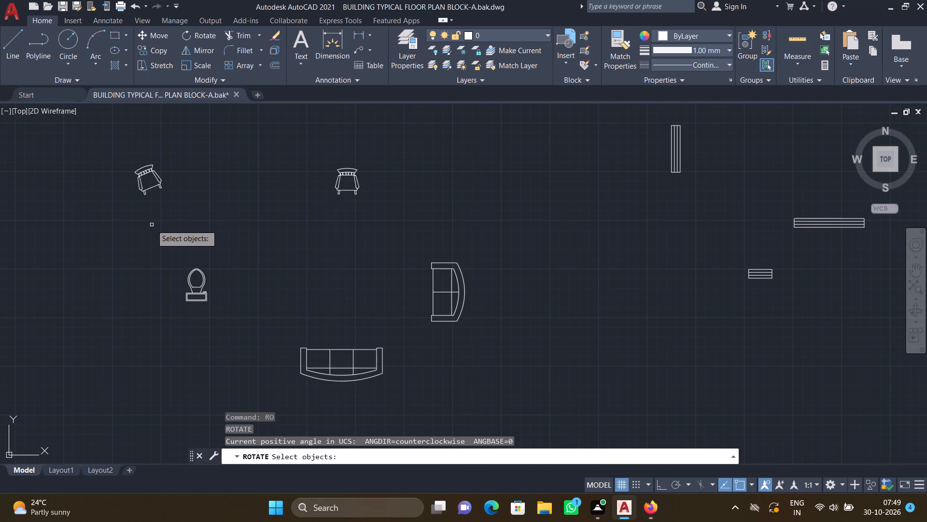
left_click(149, 190)
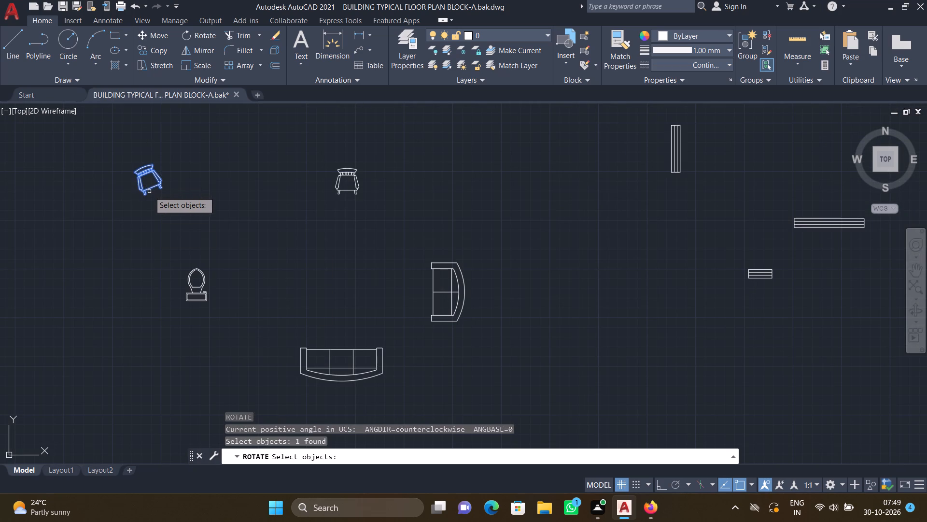
key("Return")
scroll(138, 147, "up", 2)
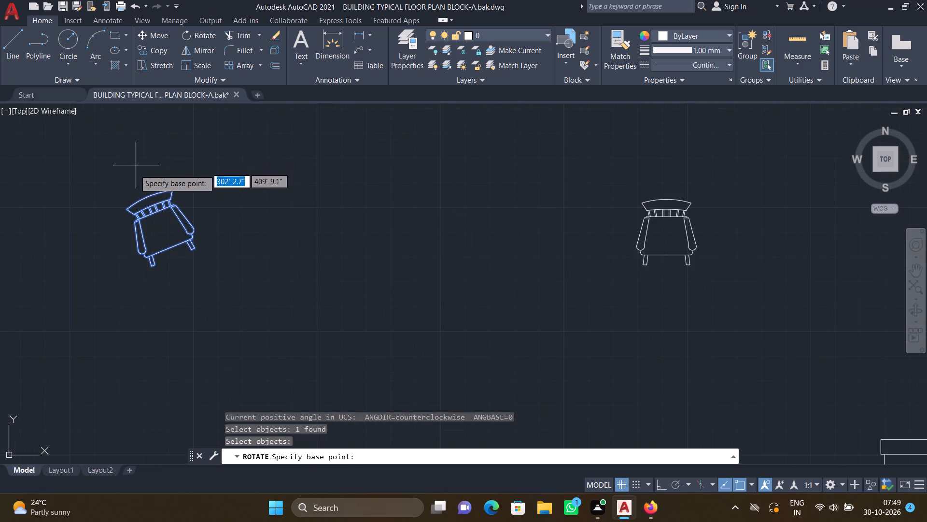
left_click(148, 197)
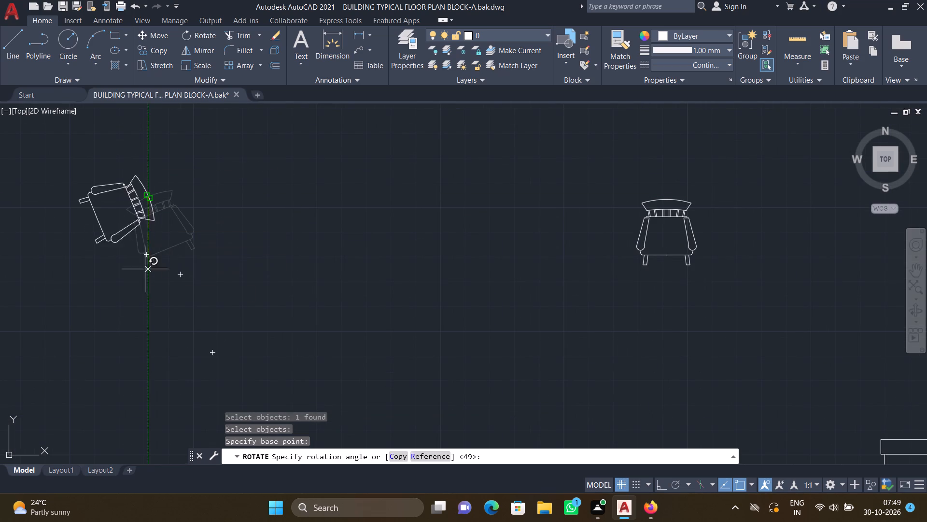
middle_click_drag(116, 220, 158, 307)
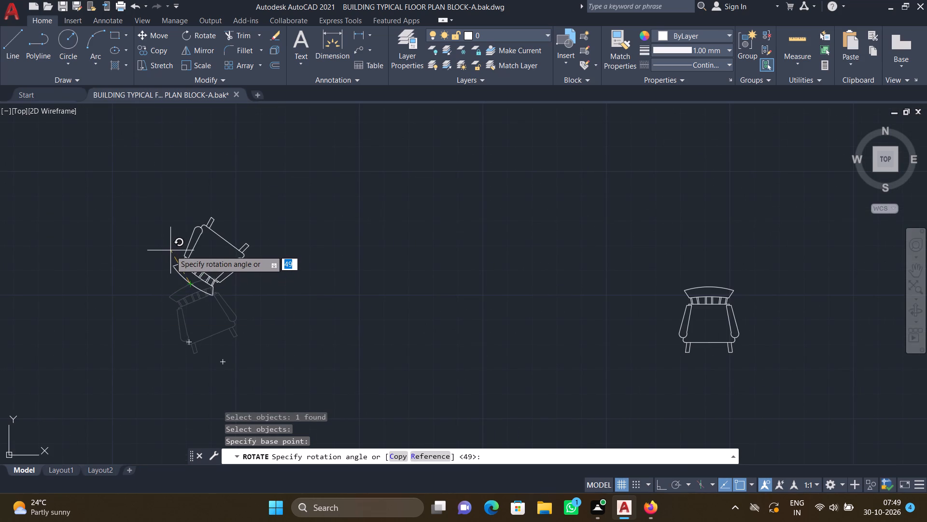
left_click(165, 248)
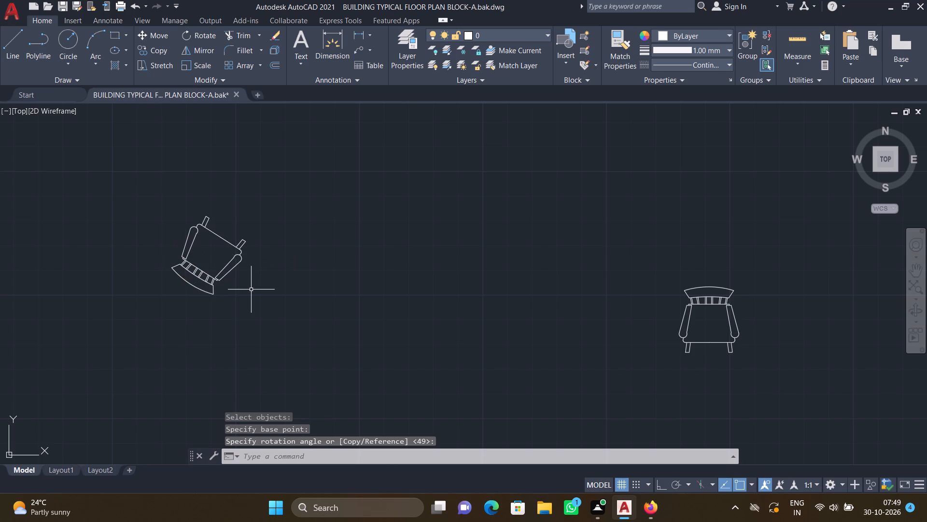
Copy the rotated loose chair, by its backrest's outer midpoint, about 195' into the southern part of the second unit's east balcony.
type("co")
key("Return")
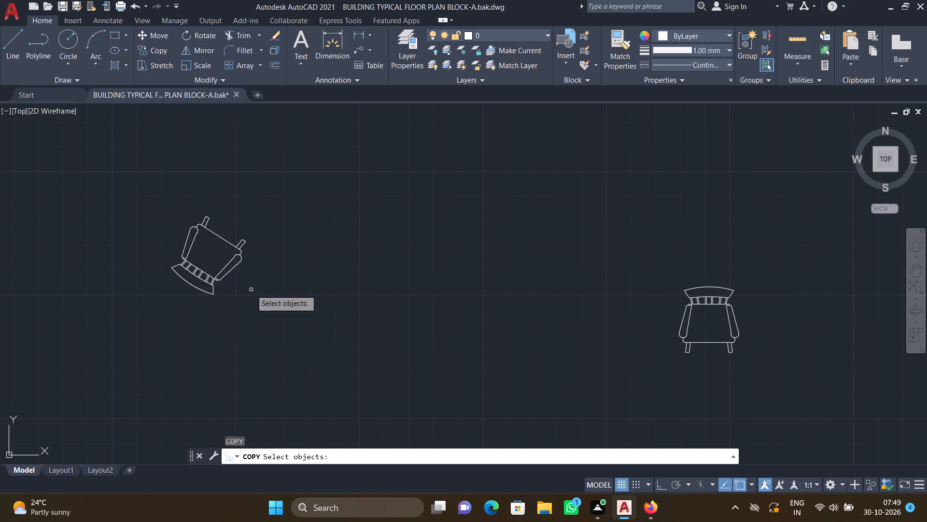
left_click(238, 261)
key("Return")
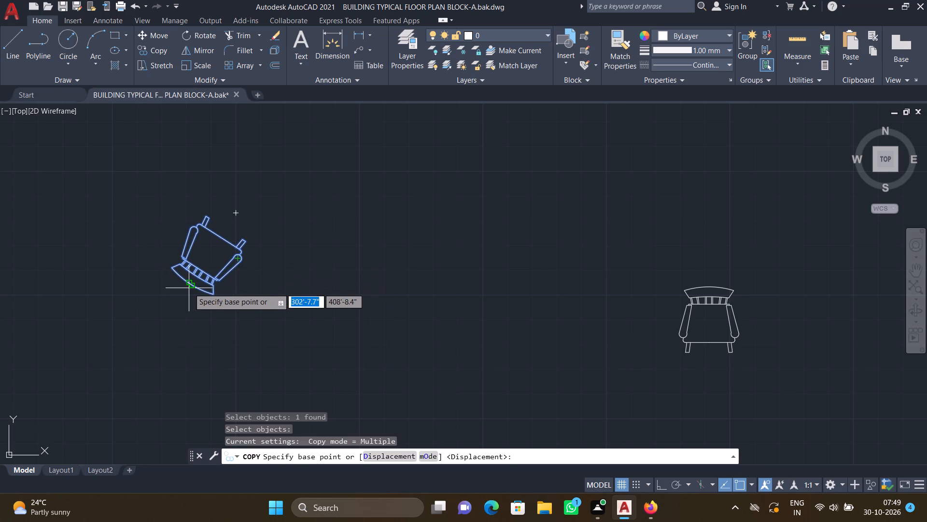
left_click(186, 286)
scroll(415, 377, "down", 4)
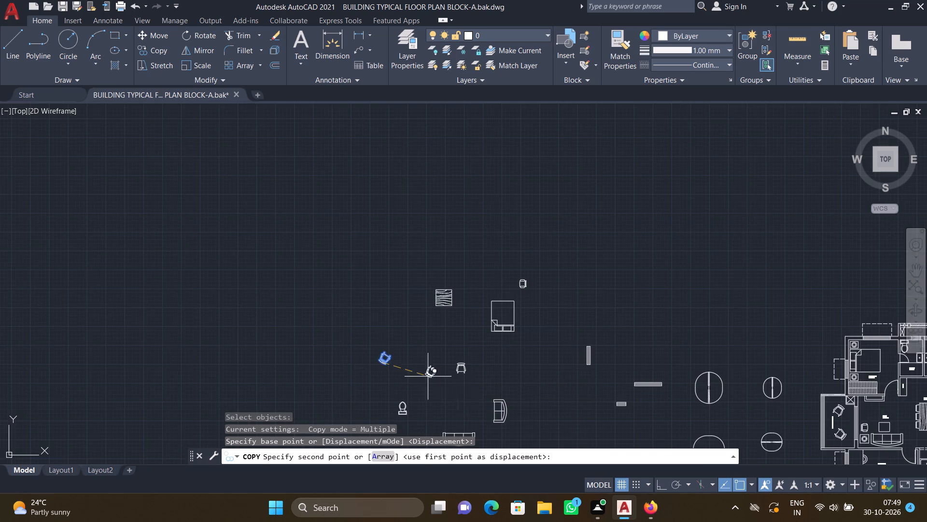
middle_click_drag(560, 424, 373, 299)
scroll(376, 299, "down", 2)
middle_click_drag(616, 435, 430, 339)
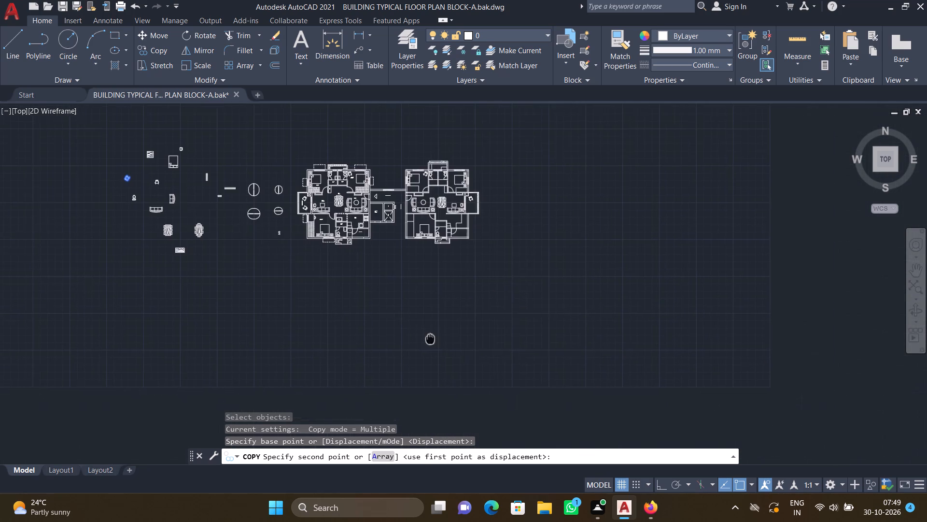
middle_click_drag(430, 339, 430, 339)
scroll(478, 215, "up", 3)
middle_click_drag(431, 221, 435, 310)
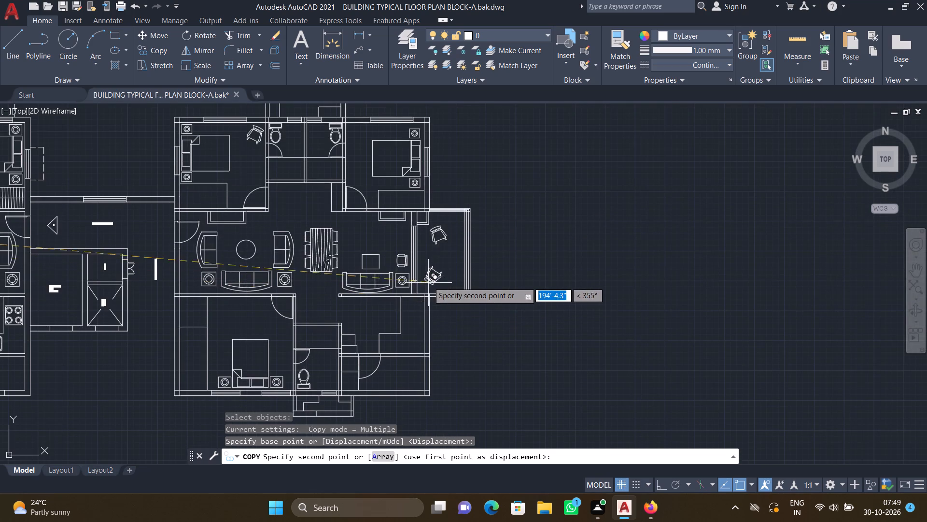
scroll(429, 279, "up", 1)
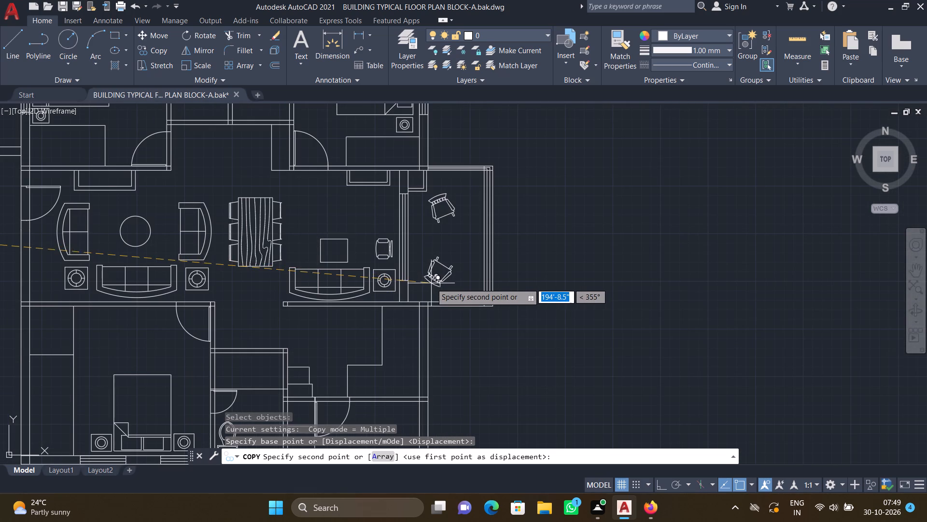
scroll(434, 285, "up", 1)
middle_click_drag(431, 287, 437, 318)
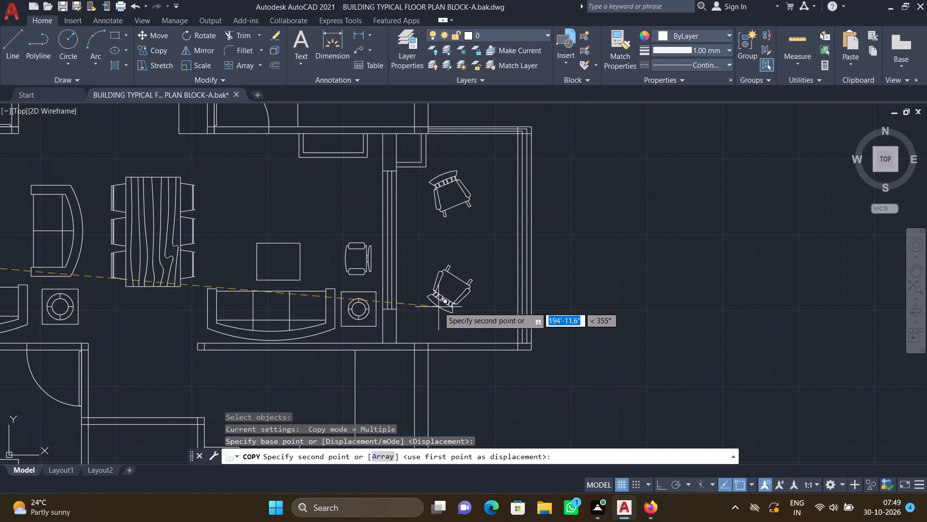
left_click(438, 307)
key("Return")
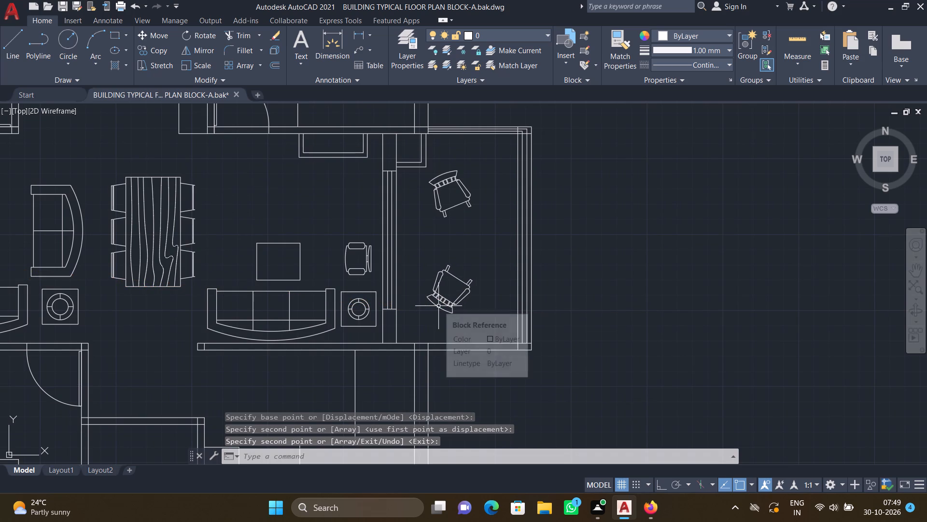
Copy the Kitchen sink beside the utility, by its north-edge midpoint, about 55'-4" due east onto the second unit's kitchen counter.
scroll(431, 307, "down", 3)
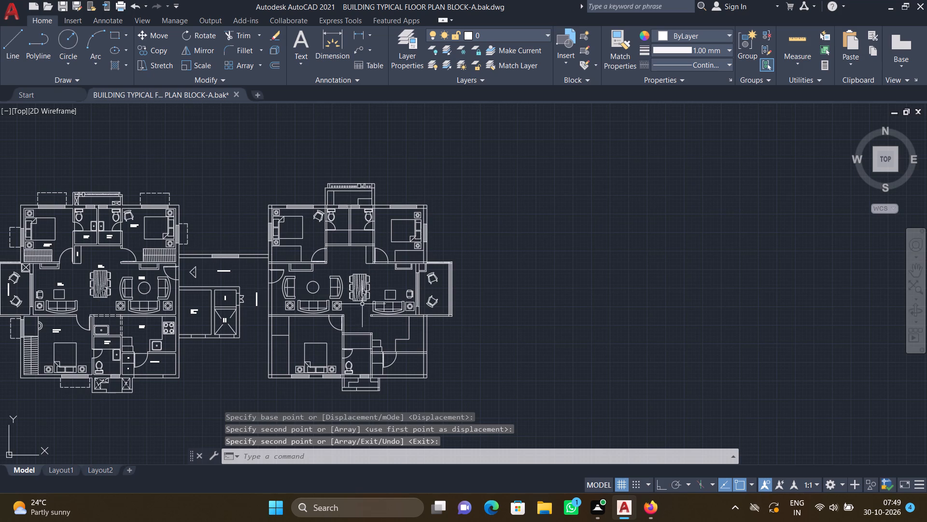
scroll(296, 320, "down", 1)
middle_click_drag(295, 320, 359, 256)
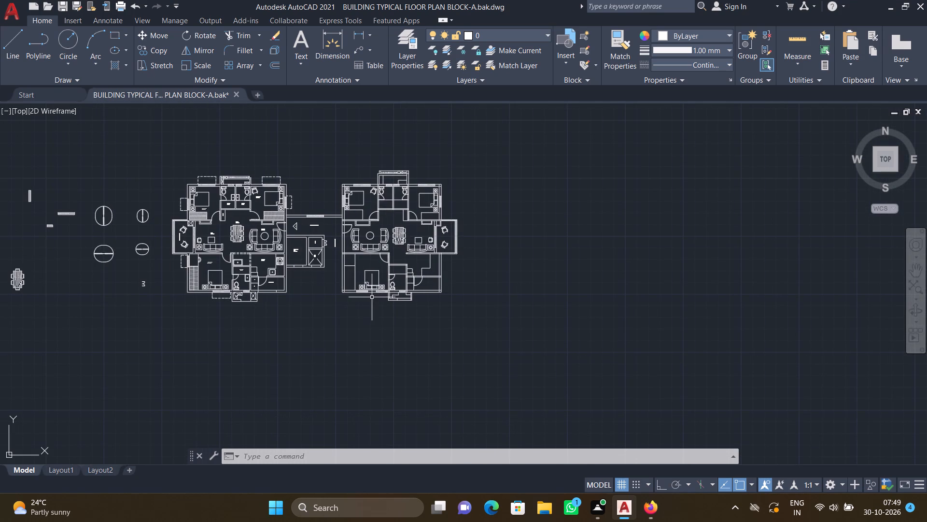
scroll(288, 276, "up", 3)
scroll(242, 264, "up", 1)
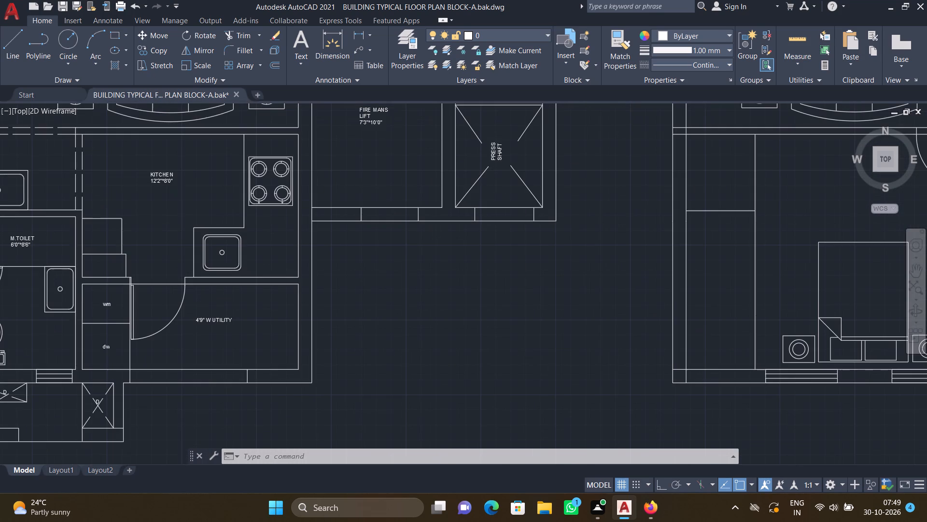
scroll(242, 264, "up", 1)
type("co")
key("Return")
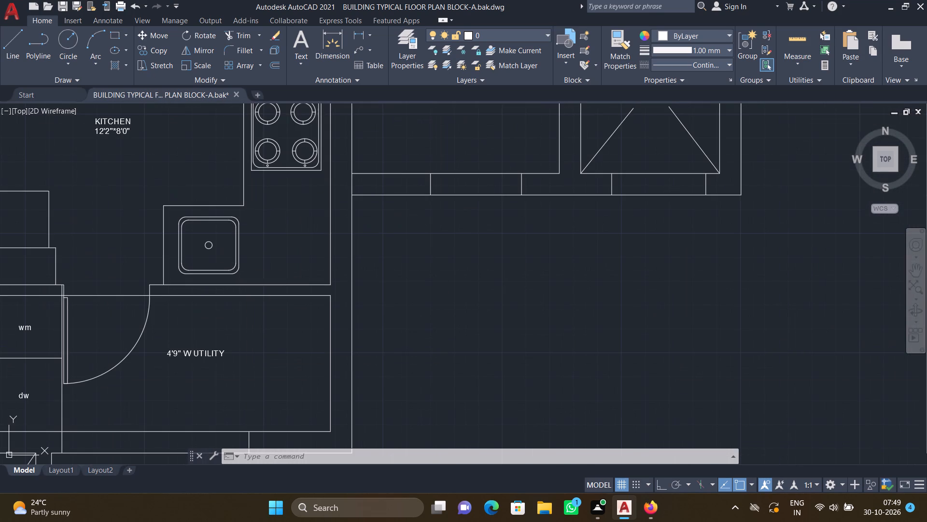
scroll(245, 279, "up", 2)
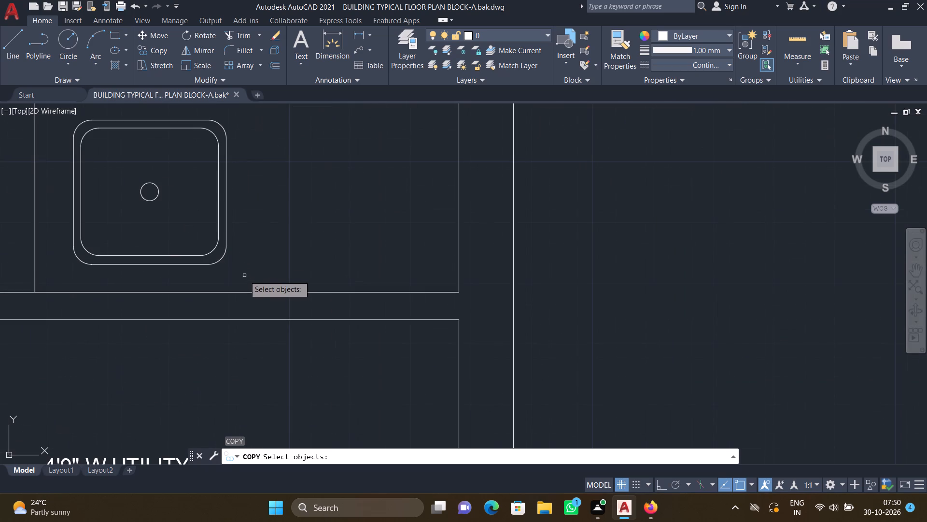
middle_click_drag(236, 265, 302, 300)
left_click(299, 299)
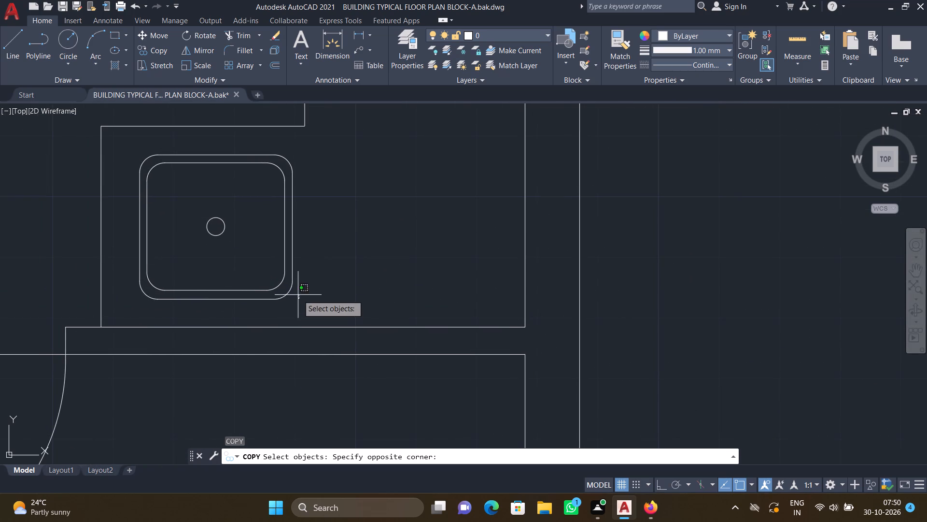
left_click(140, 151)
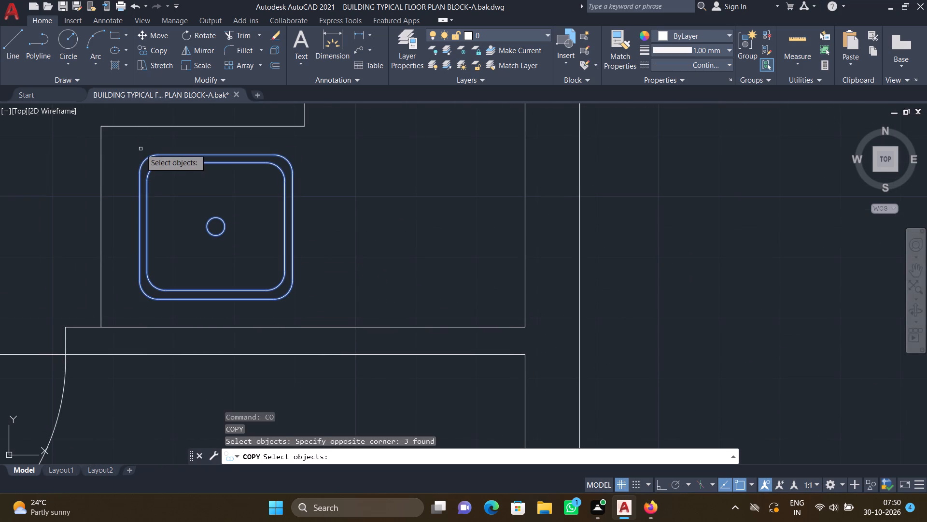
key("Return")
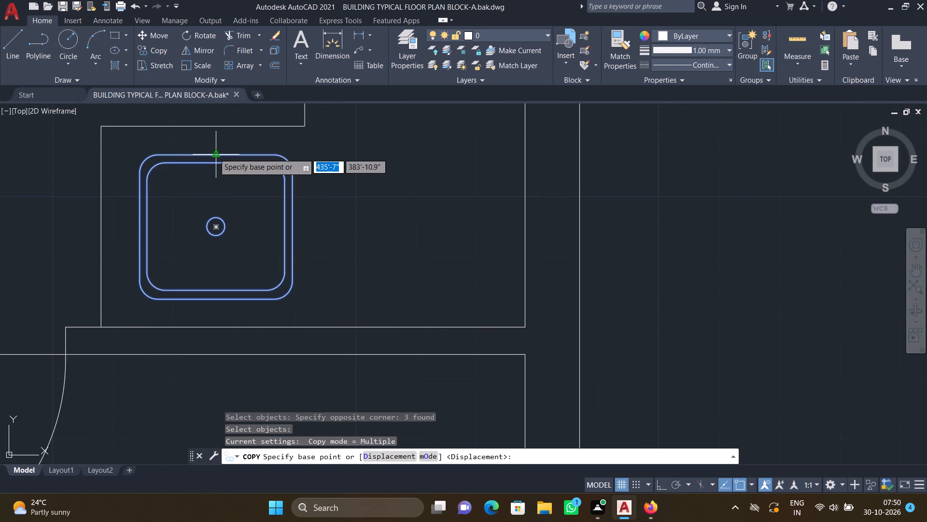
left_click_drag(214, 153, 219, 157)
scroll(321, 215, "down", 5)
middle_click_drag(342, 213, 247, 193)
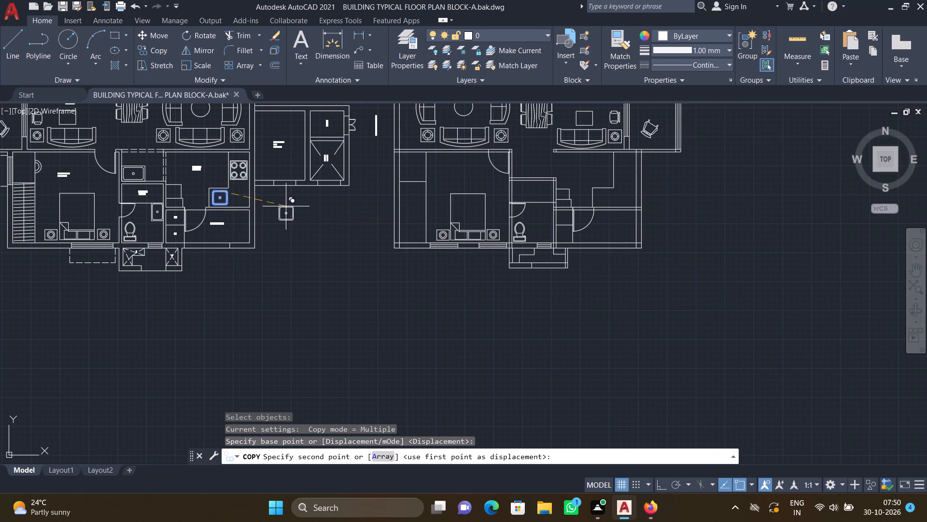
middle_click_drag(501, 287, 327, 283)
scroll(424, 196, "up", 2)
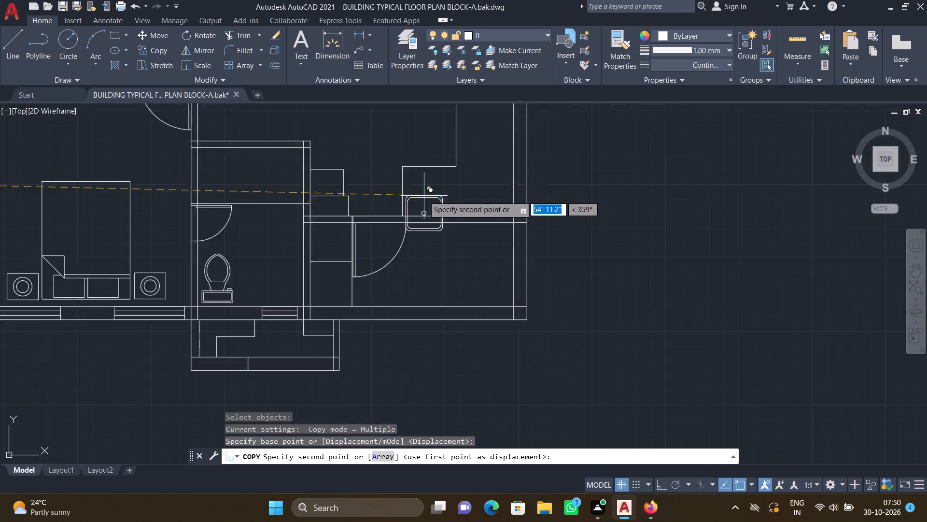
scroll(423, 196, "up", 3)
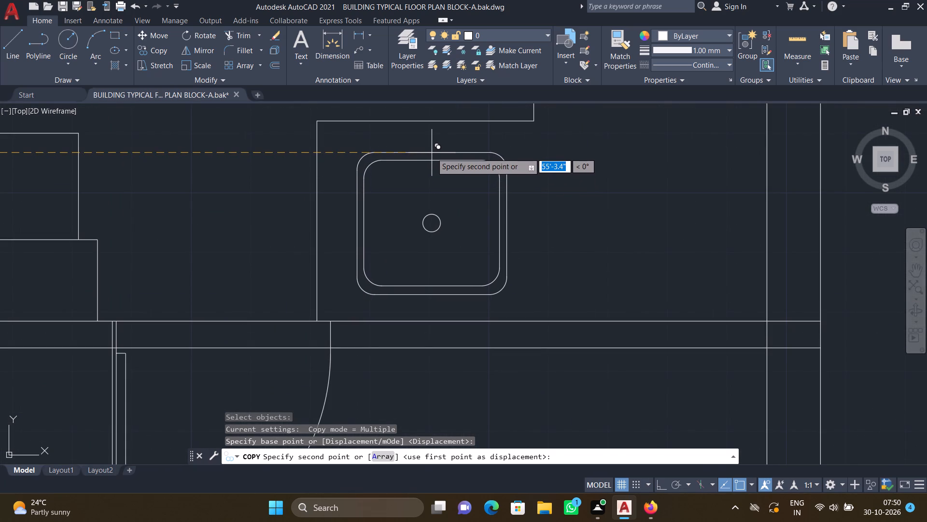
left_click(435, 151)
key("Return")
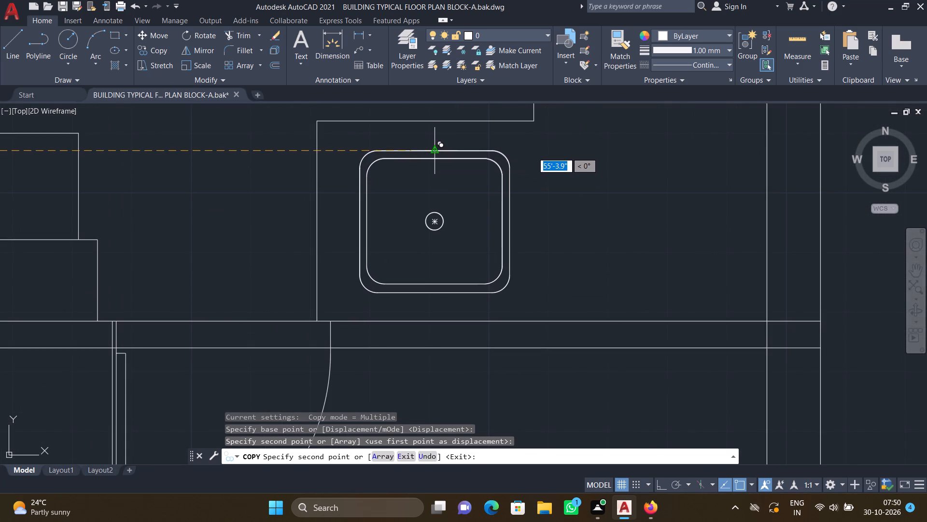
Copy the Kitchen's four-burner hob, by its north-edge midpoint, about 55'-8" due east onto the second unit's kitchen counter, northeast of its sink.
scroll(421, 173, "down", 4)
middle_click_drag(302, 224, 448, 267)
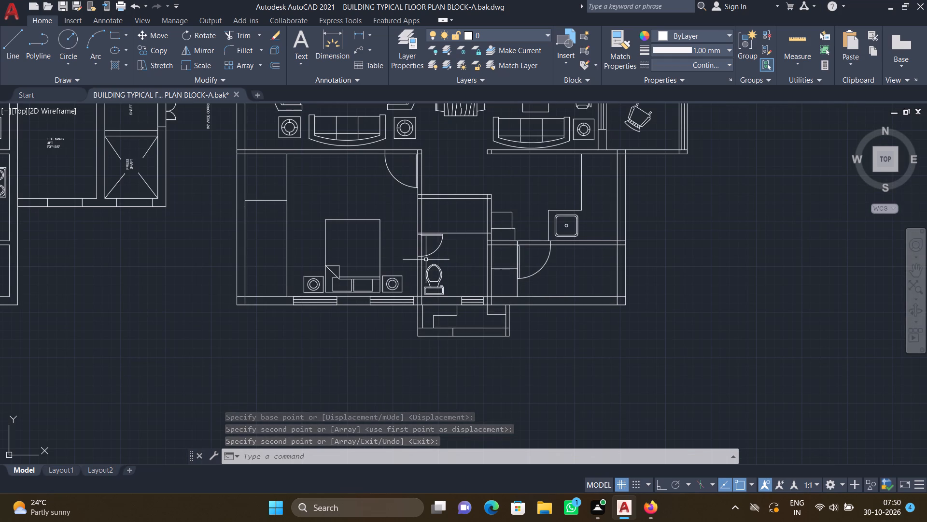
scroll(437, 199, "down", 2)
middle_click_drag(371, 223, 560, 268)
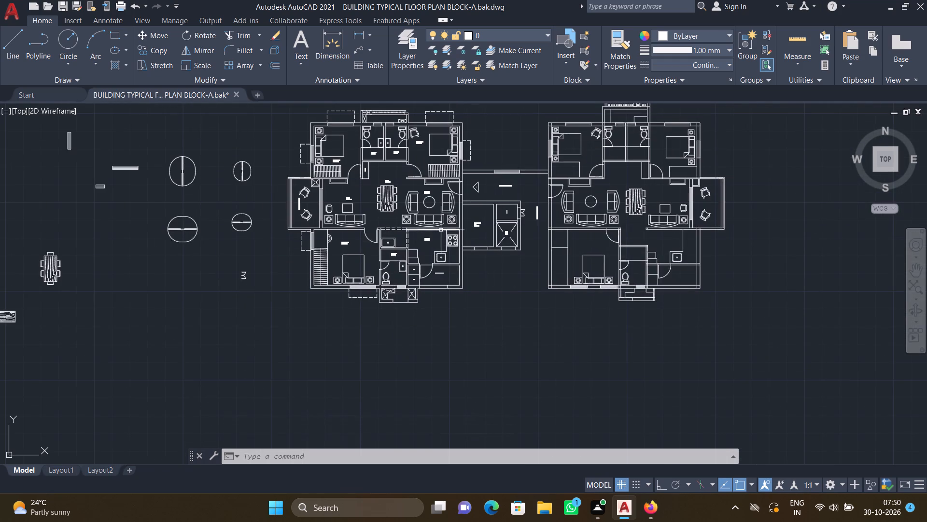
scroll(446, 232, "up", 4)
key("c")
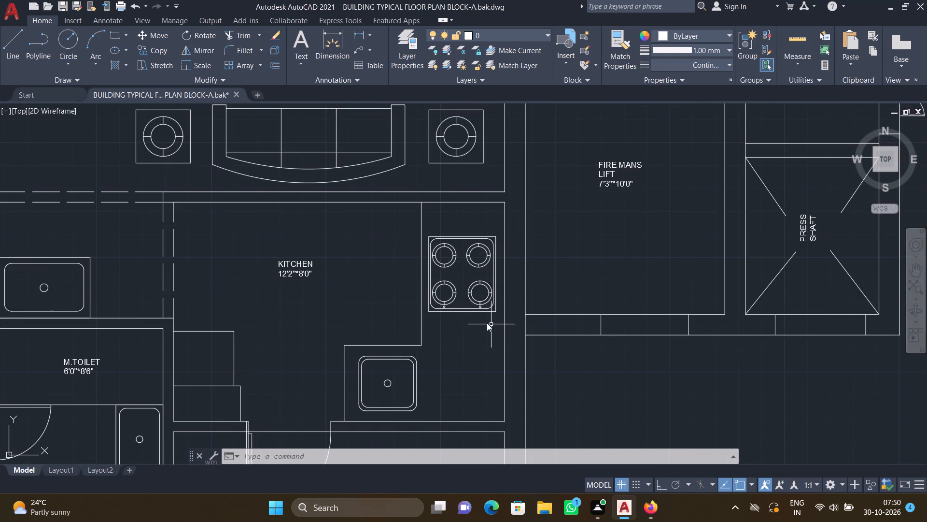
key("o")
key("Return")
scroll(498, 313, "up", 2)
left_click_drag(494, 320, 489, 316)
scroll(385, 219, "down", 2)
middle_click_drag(359, 204, 356, 217)
scroll(352, 180, "up", 2)
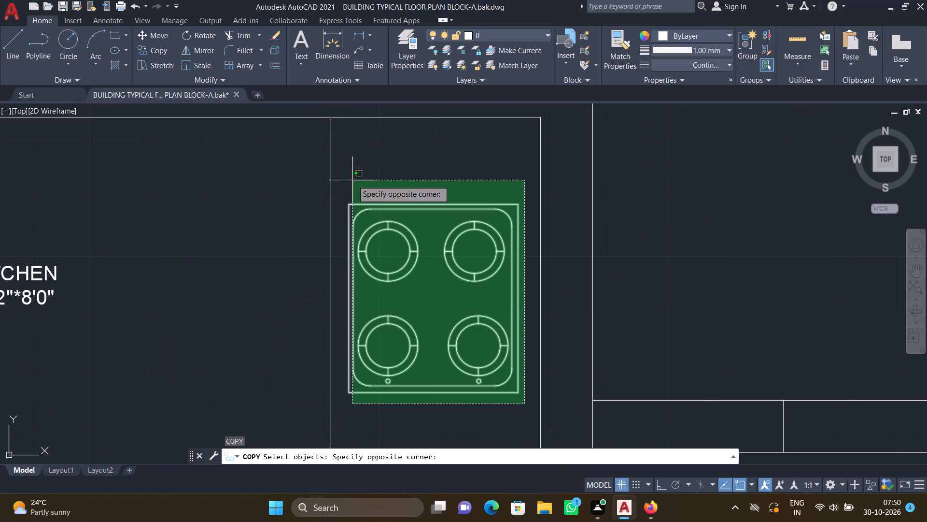
left_click(337, 177)
key("Return")
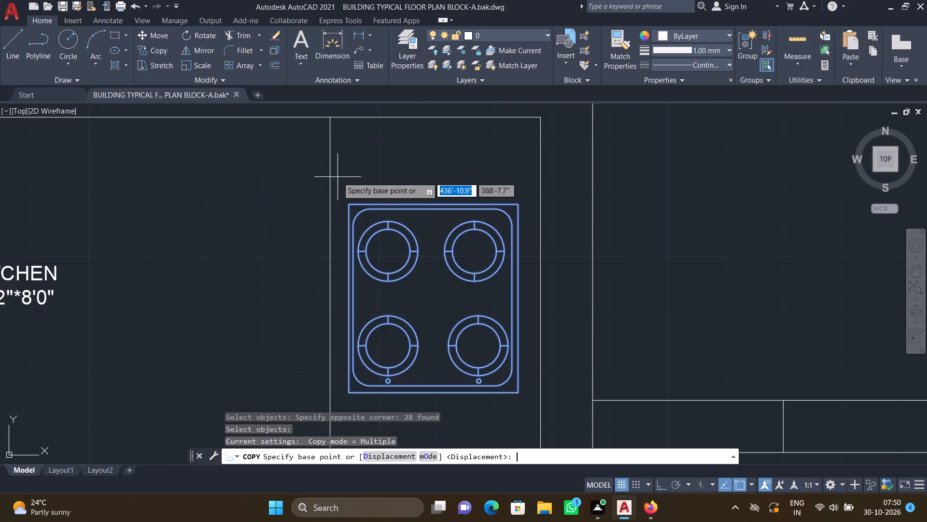
left_click(431, 209)
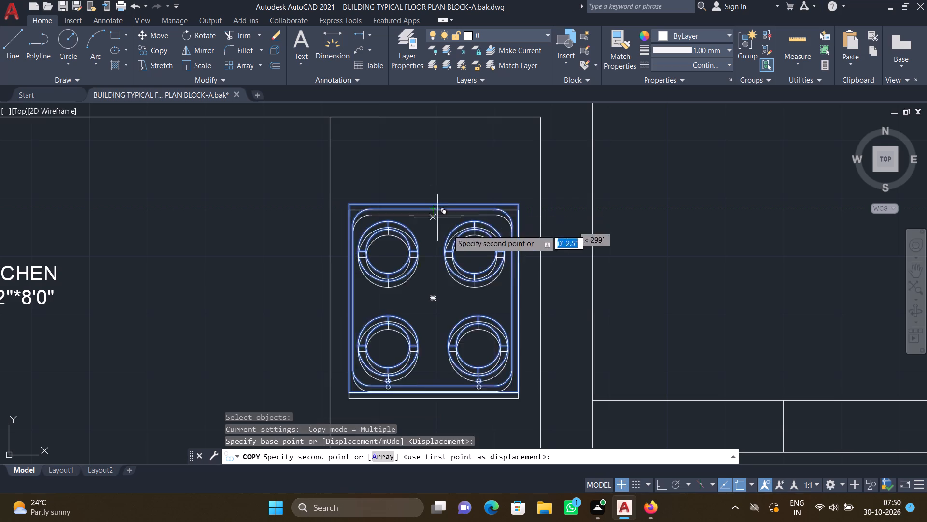
scroll(498, 264, "down", 3)
middle_click_drag(618, 291, 450, 284)
scroll(452, 288, "down", 3)
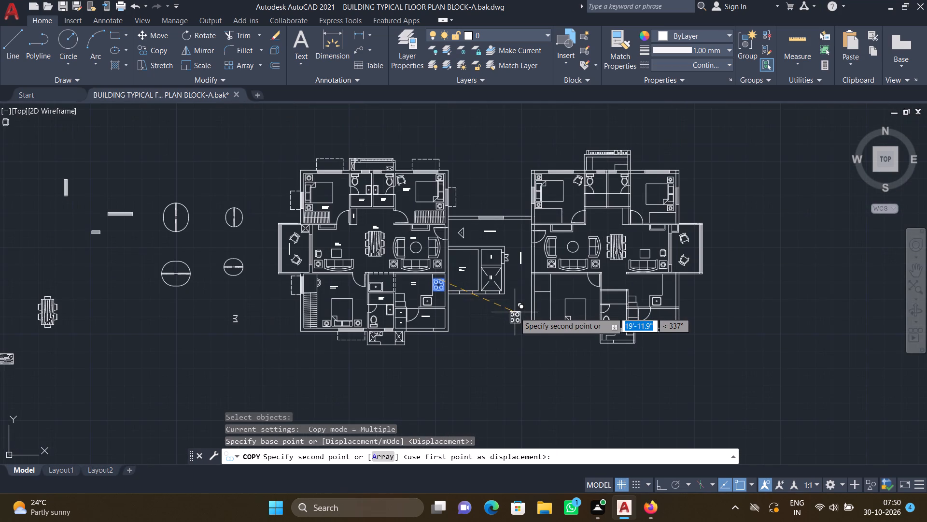
middle_click_drag(537, 324, 464, 304)
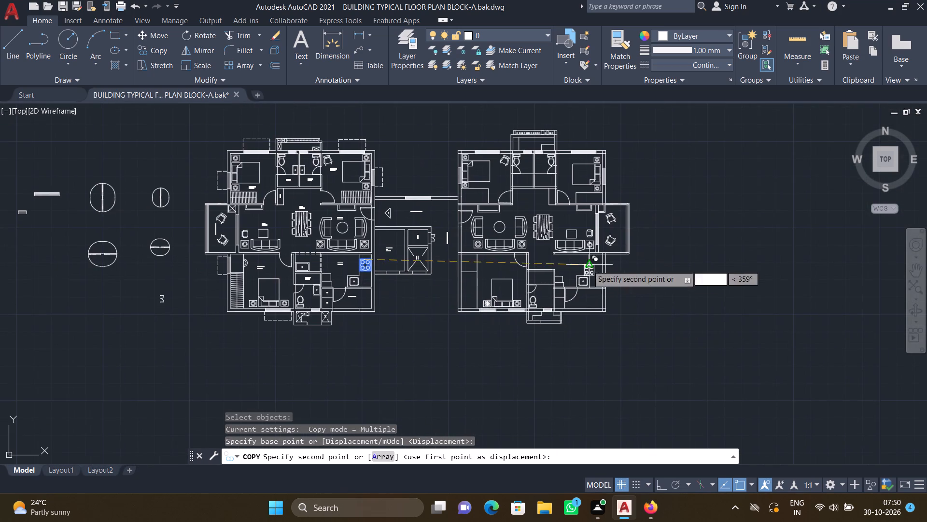
scroll(600, 273, "up", 2)
scroll(571, 236, "down", 1)
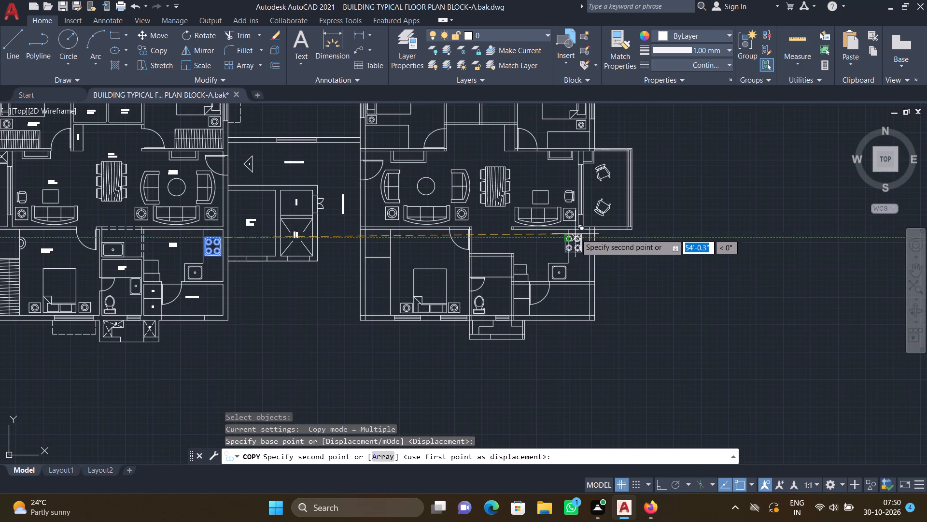
scroll(584, 225, "up", 2)
middle_click_drag(562, 264, 542, 220)
scroll(542, 220, "up", 1)
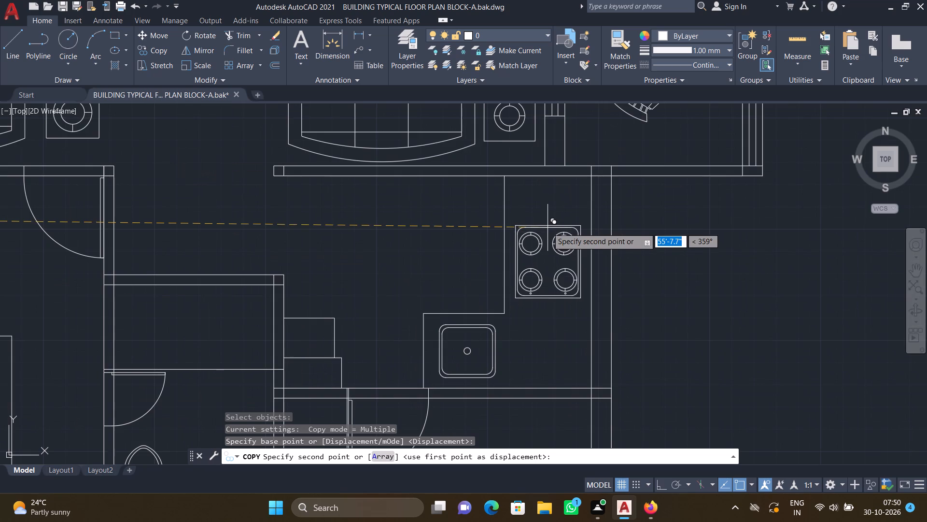
scroll(549, 217, "up", 1)
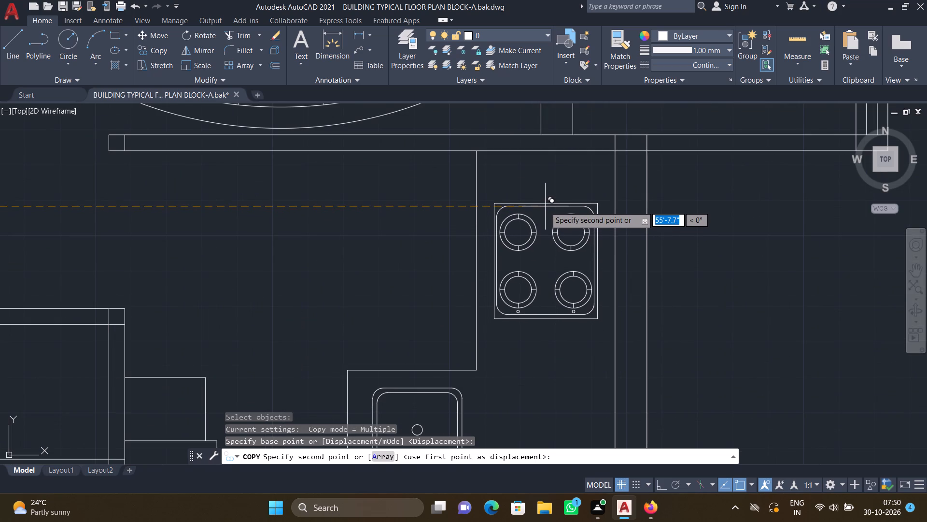
left_click(545, 206)
key("Return")
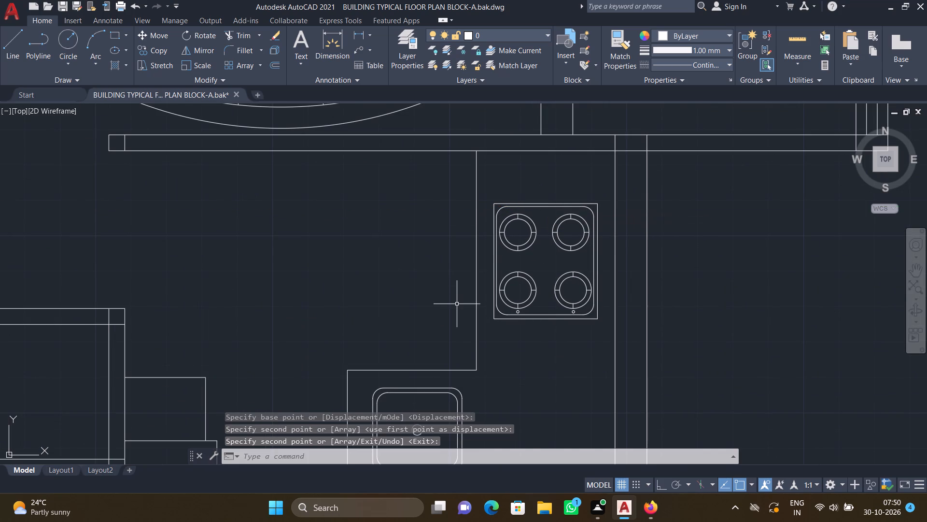
scroll(449, 282, "down", 4)
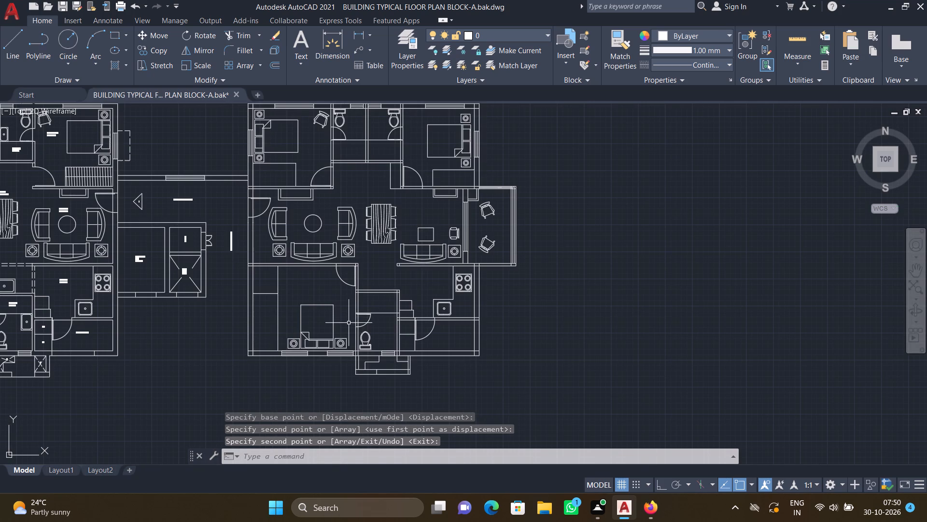
Draw a washbasin rectangle about 1'-1" by 1'-9" in the right-hand unit's upper-left toilet, where the partition meets the lower wall line.
middle_click_drag(291, 322, 387, 322)
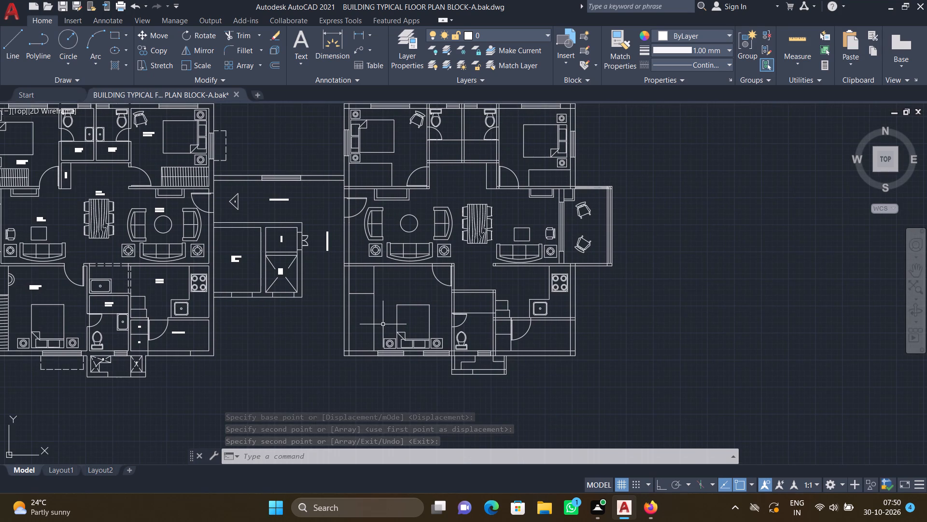
scroll(379, 318, "down", 2)
scroll(367, 260, "up", 3)
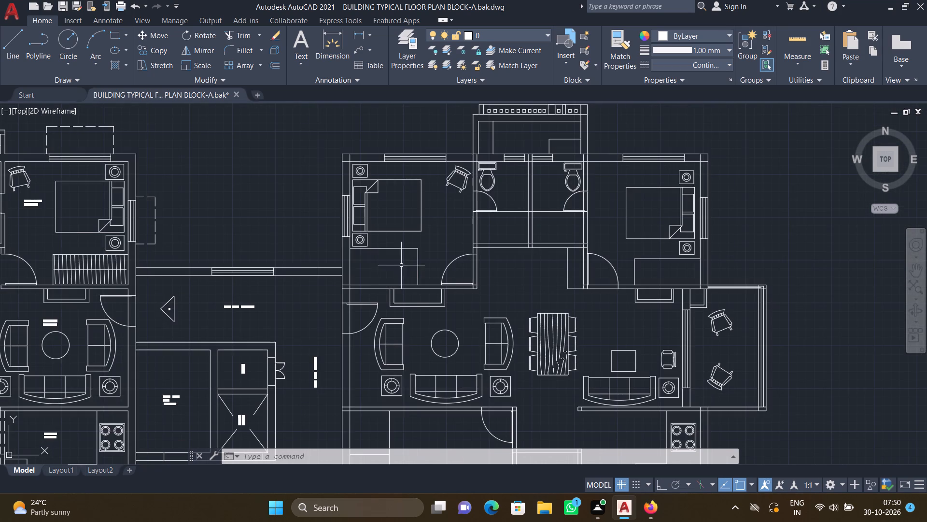
scroll(381, 262, "down", 1)
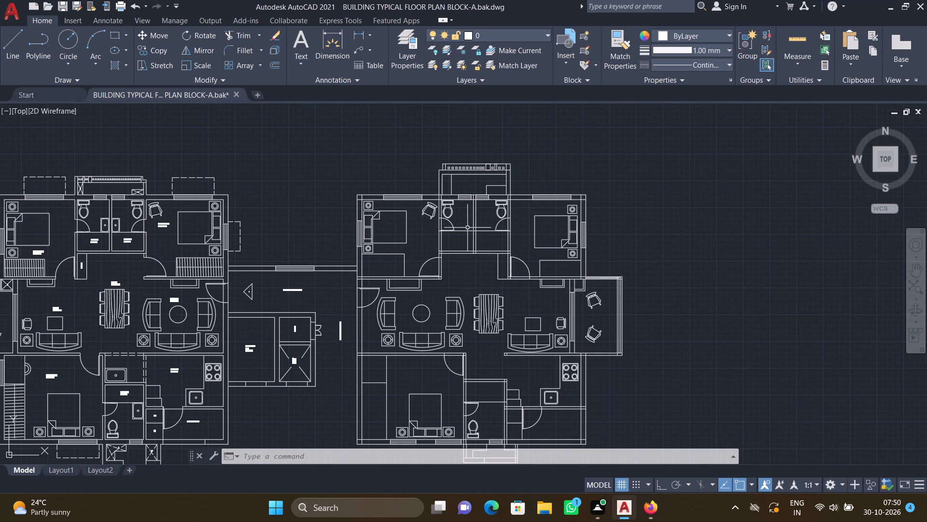
scroll(467, 227, "up", 2)
type("rec")
key("Return")
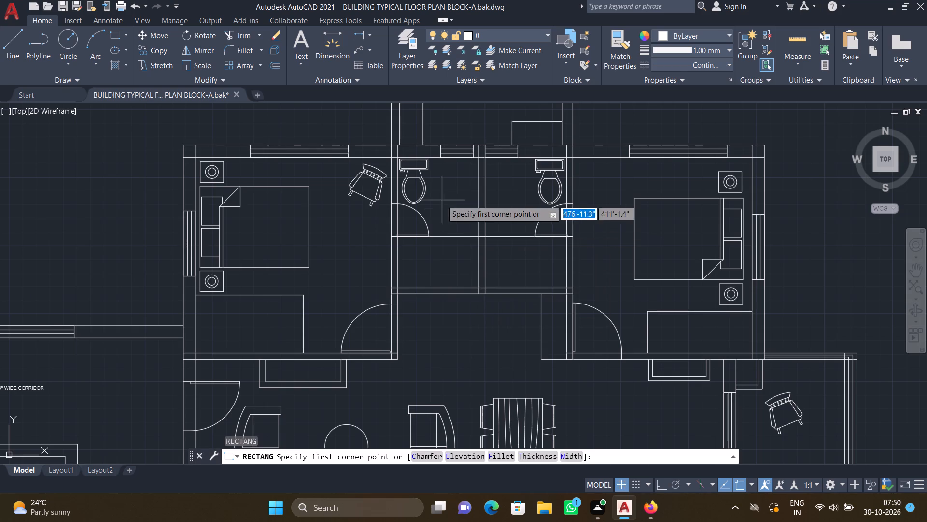
scroll(474, 236, "up", 3)
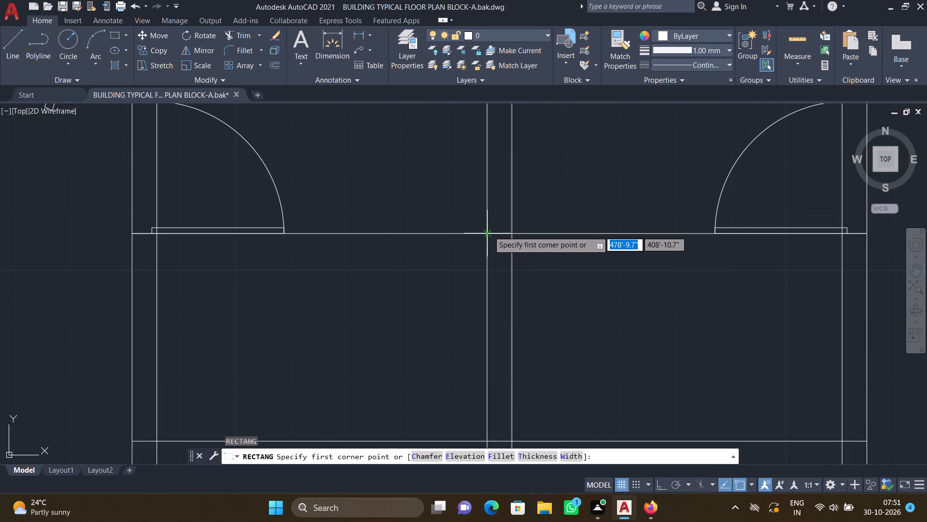
left_click_drag(489, 231, 482, 230)
scroll(434, 183, "down", 2)
middle_click_drag(407, 191, 350, 250)
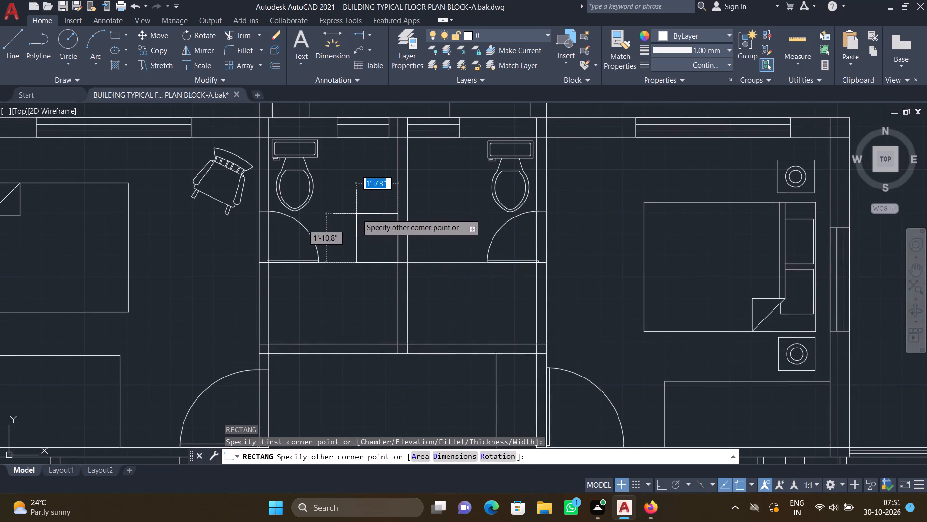
scroll(358, 212, "up", 2)
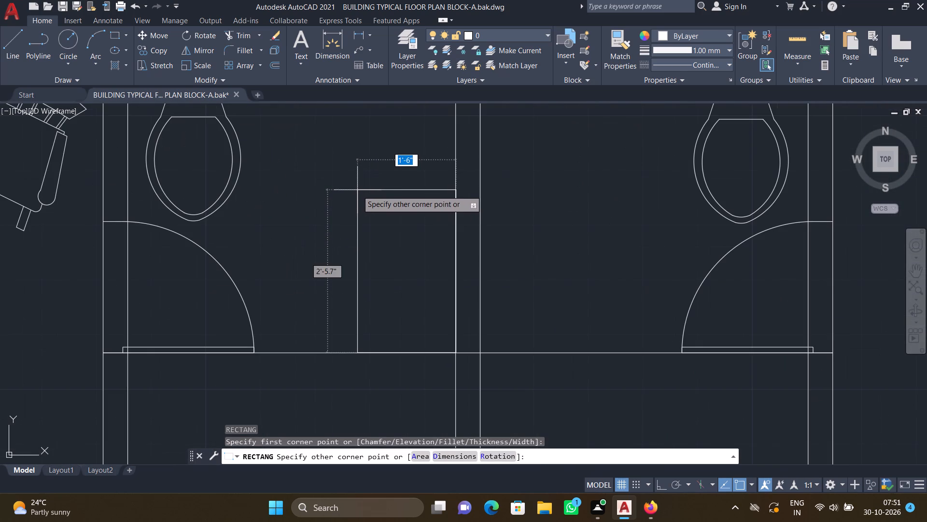
scroll(371, 225, "up", 1)
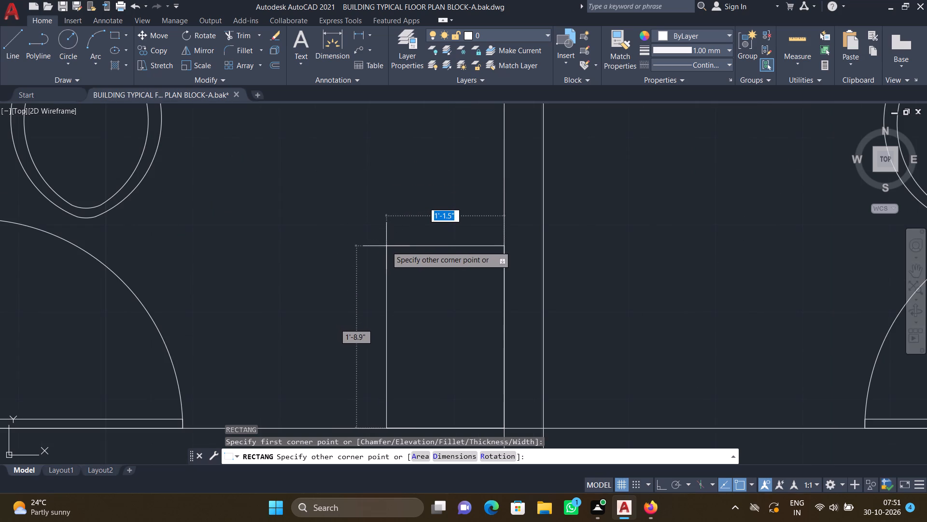
left_click(388, 247)
Draw a matching rectangle about 1'-1" by 1'-9" on the other side of the partition, aligned with the first and ending at the lower wall line.
middle_click_drag(442, 312, 438, 310)
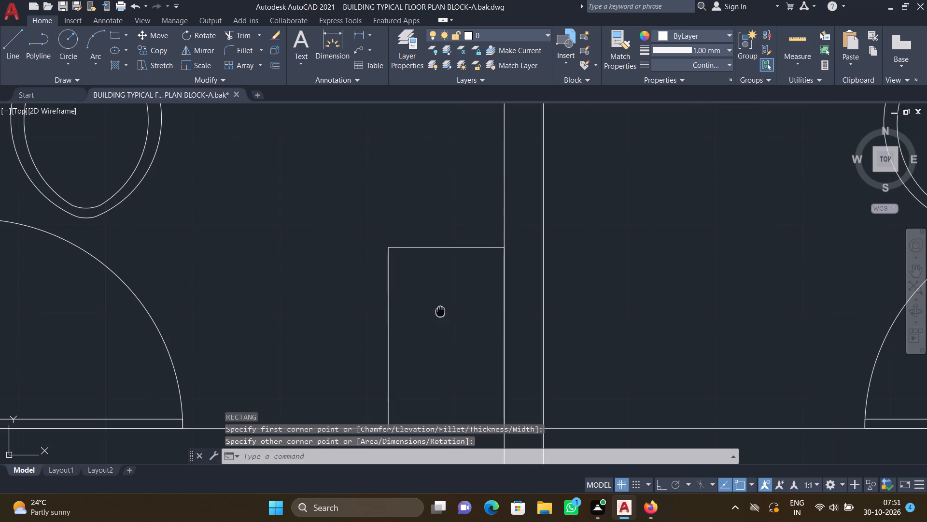
middle_click_drag(438, 310, 342, 244)
type("rec")
key("Return")
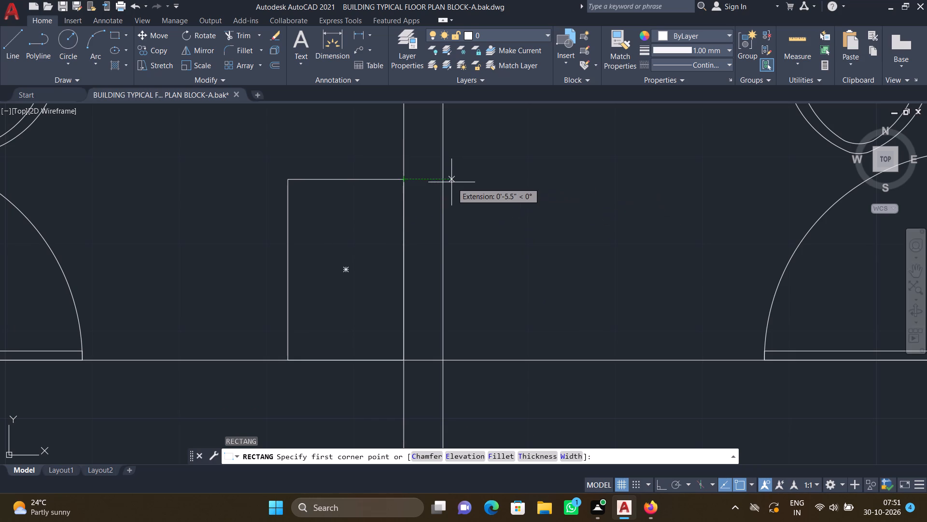
left_click_drag(443, 179, 449, 182)
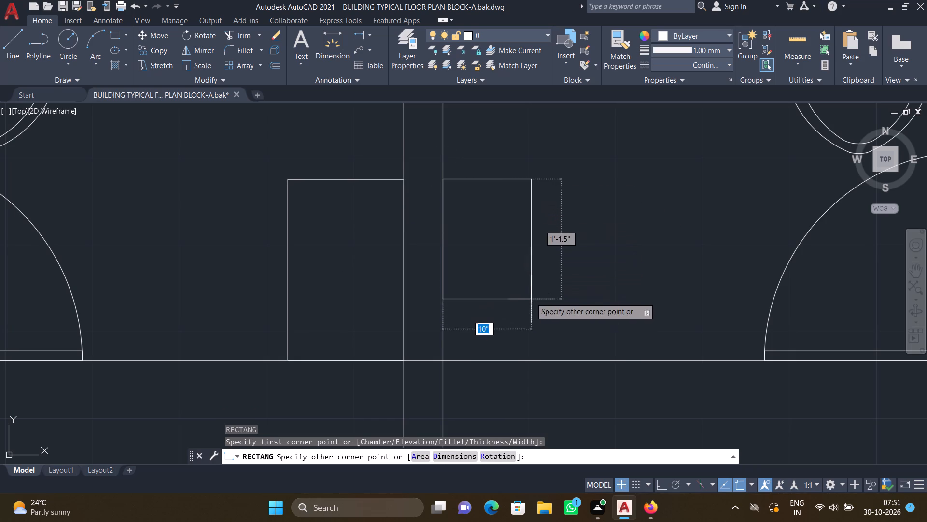
scroll(548, 343, "up", 1)
scroll(548, 343, "down", 1)
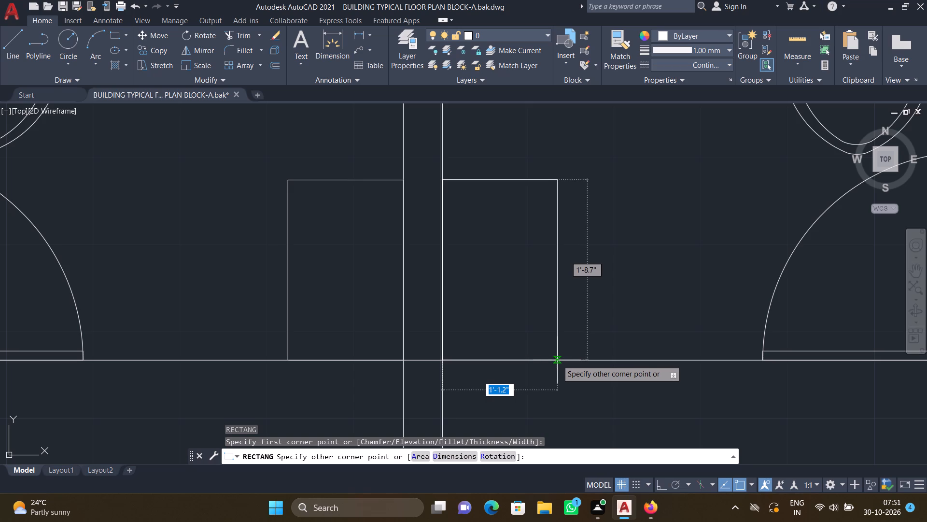
left_click(558, 361)
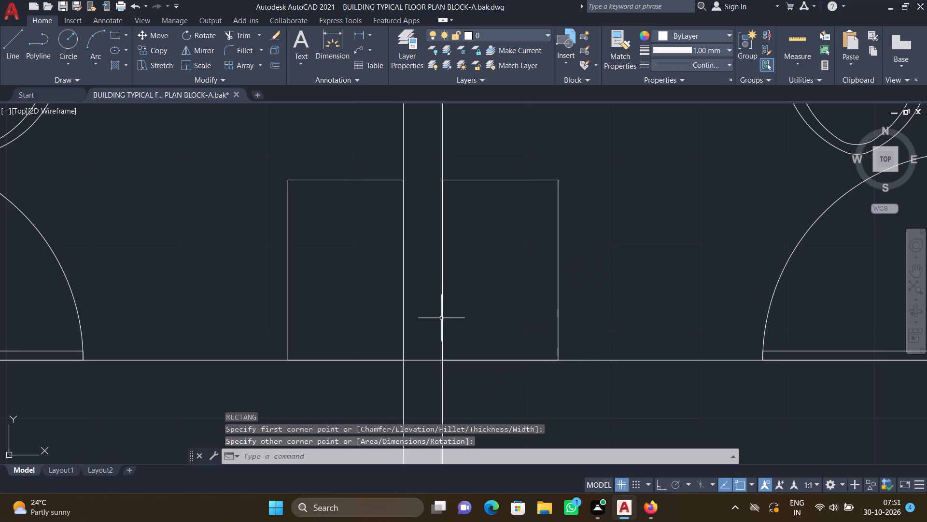
Draw an inner basin rectangle about 11" by 1'-6" inside the rectangle on the left side of the partition.
scroll(394, 286, "down", 2)
type("rec")
key("Return")
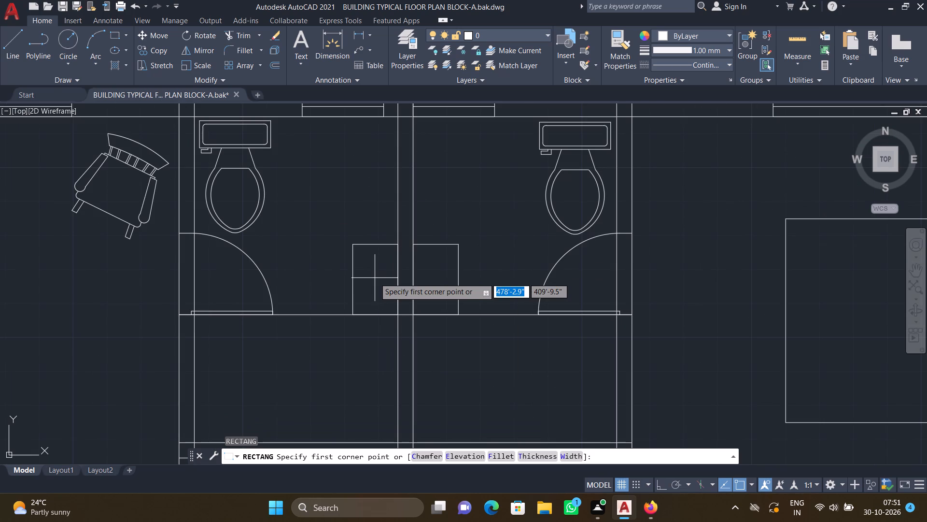
middle_click_drag(364, 278, 379, 232)
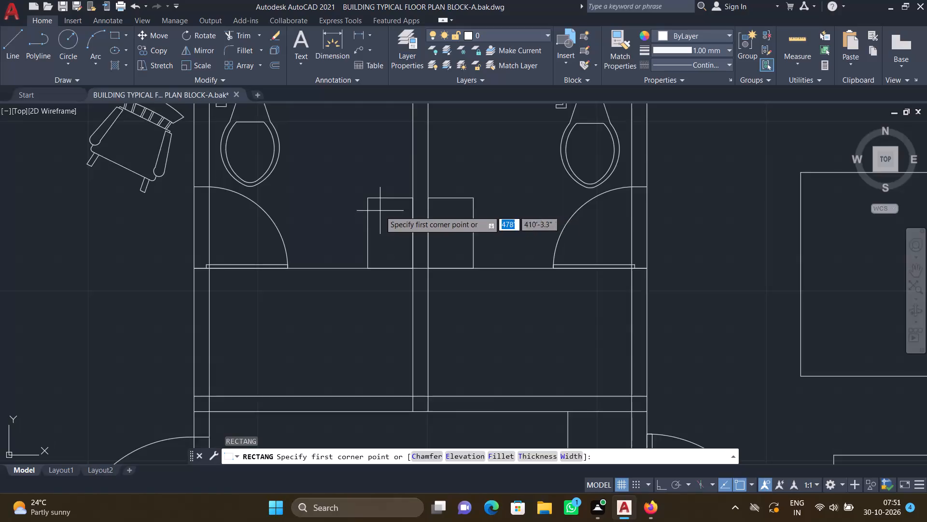
scroll(377, 208, "up", 4)
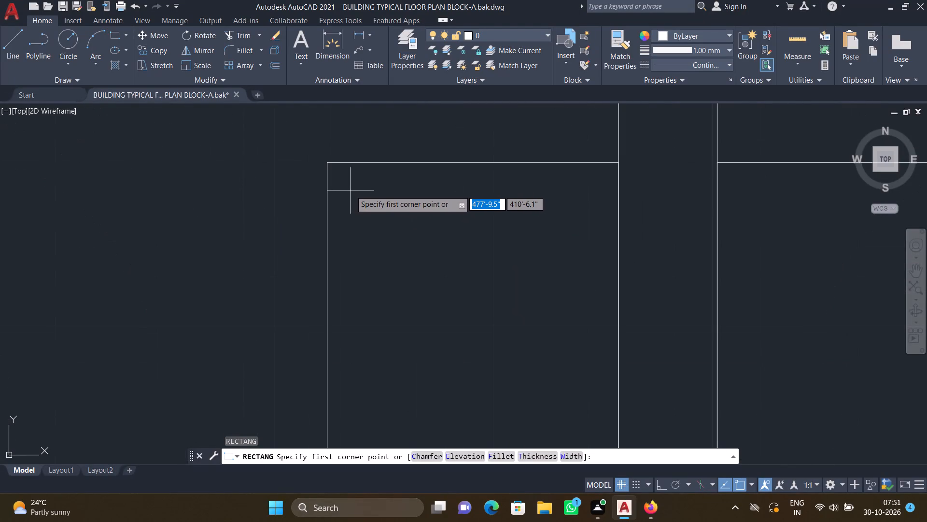
left_click(350, 188)
scroll(418, 246, "down", 2)
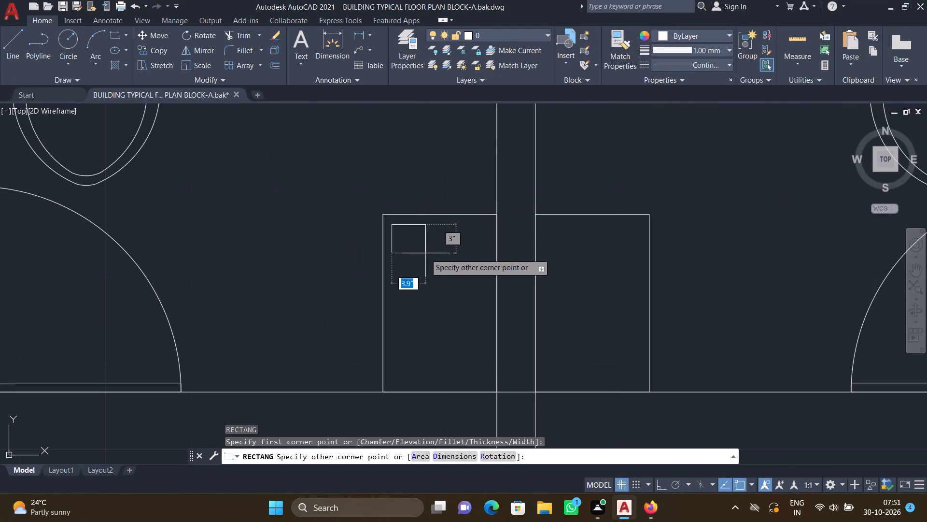
scroll(445, 284, "down", 1)
middle_click_drag(436, 276, 421, 241)
middle_click_drag(447, 280, 429, 253)
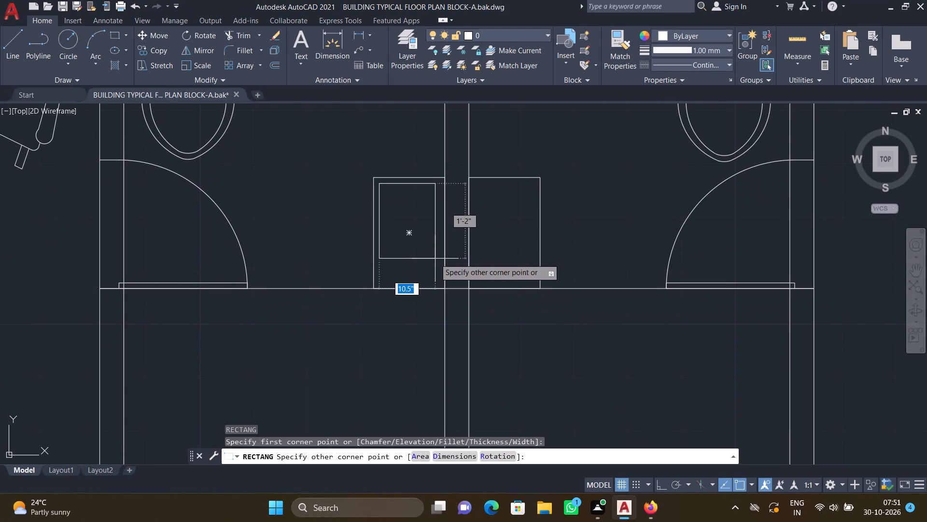
scroll(432, 261, "up", 1)
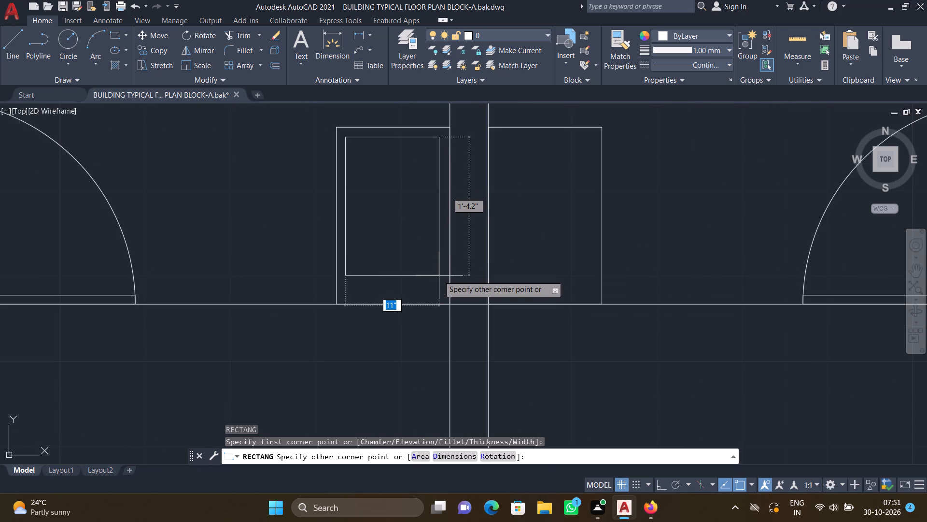
scroll(440, 284, "up", 1)
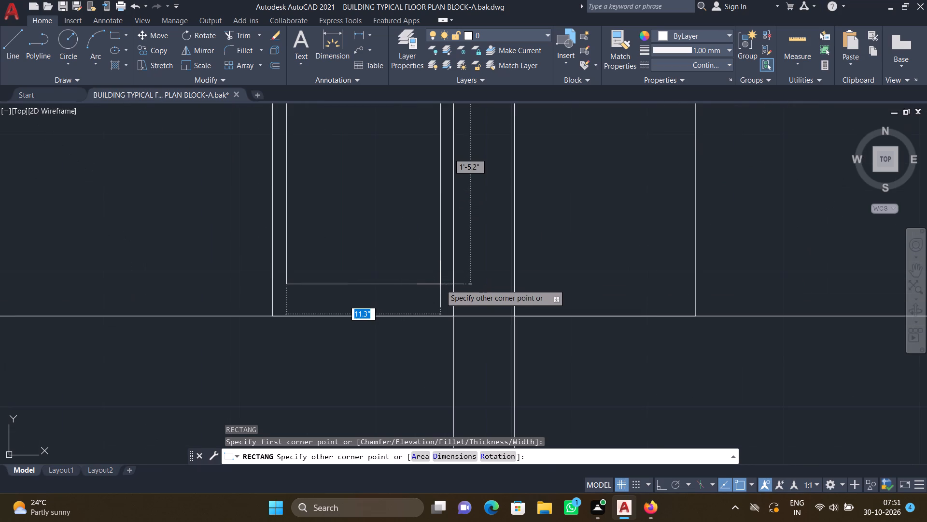
scroll(440, 290, "down", 1)
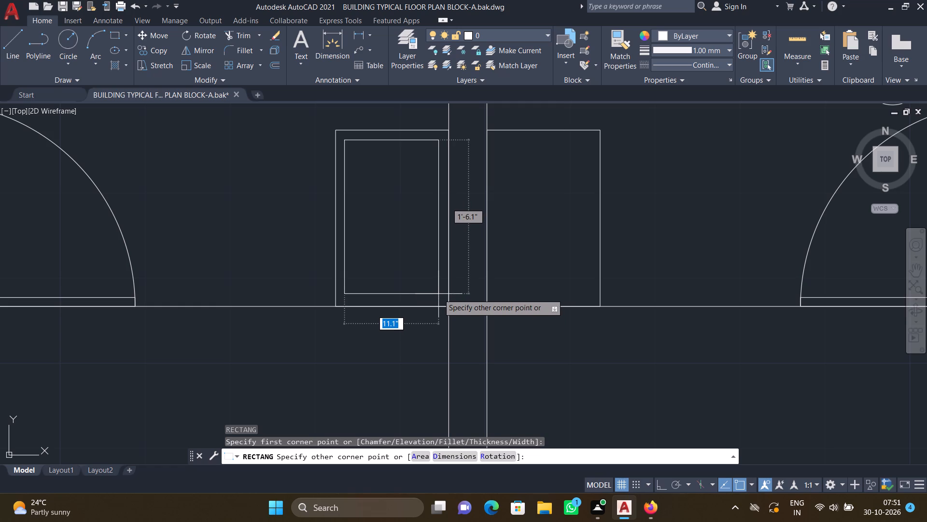
left_click(438, 294)
Draw an inner basin rectangle about 11" by 1'-6" inside the rectangle on the right side of the partition.
middle_click_drag(500, 259, 385, 287)
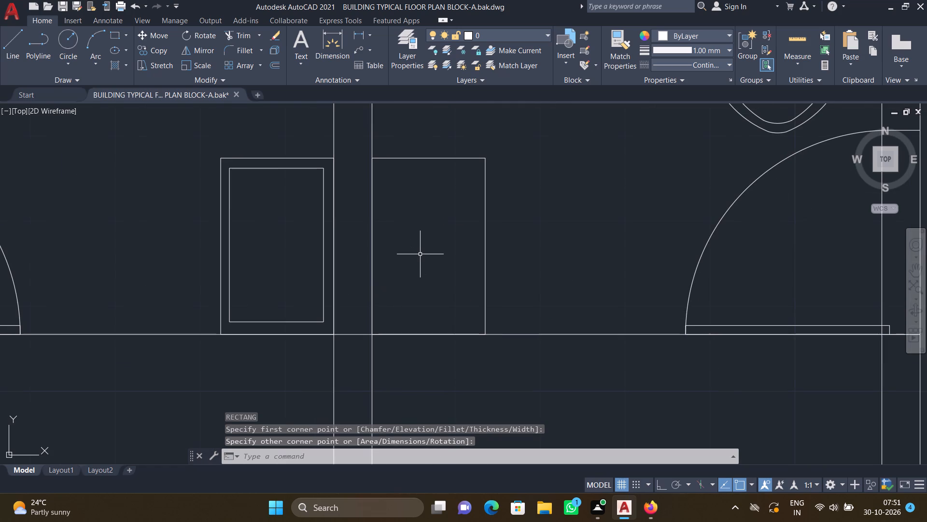
type("rec")
key("Return")
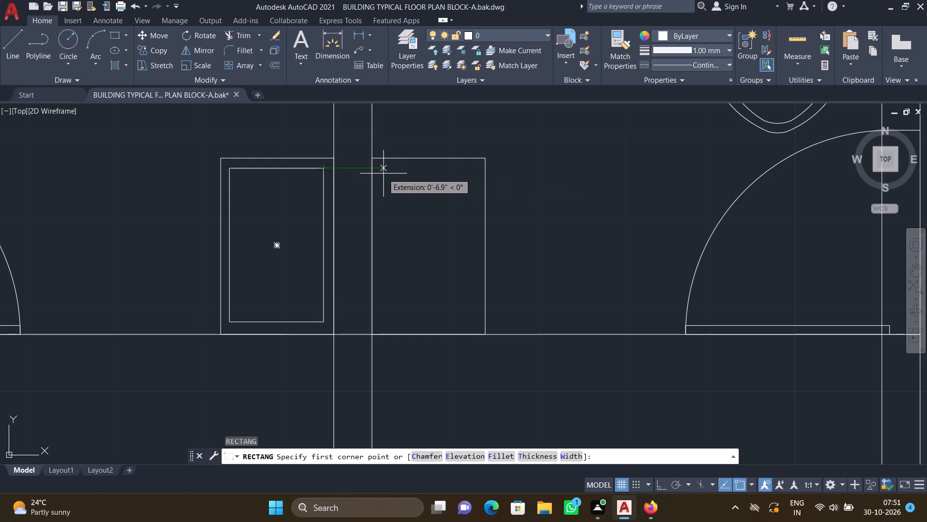
scroll(385, 175, "up", 2)
scroll(374, 163, "down", 1)
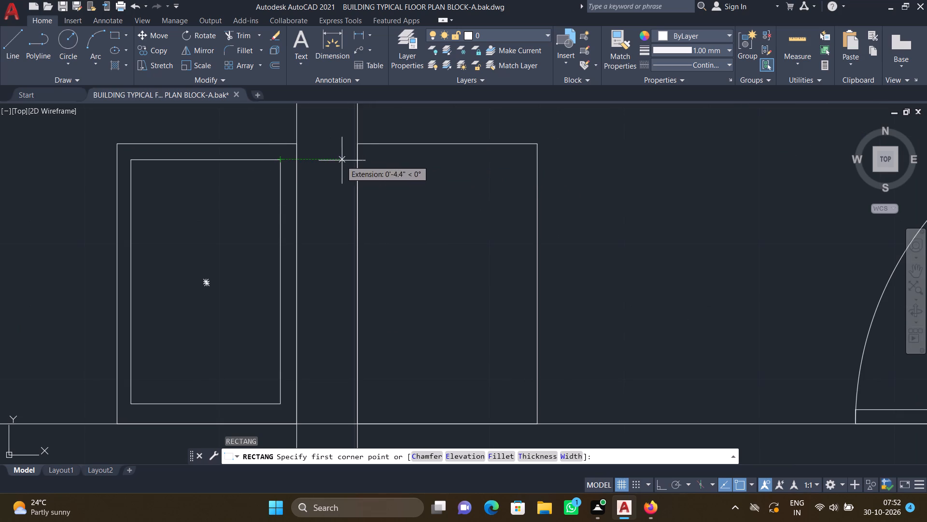
scroll(373, 159, "up", 1)
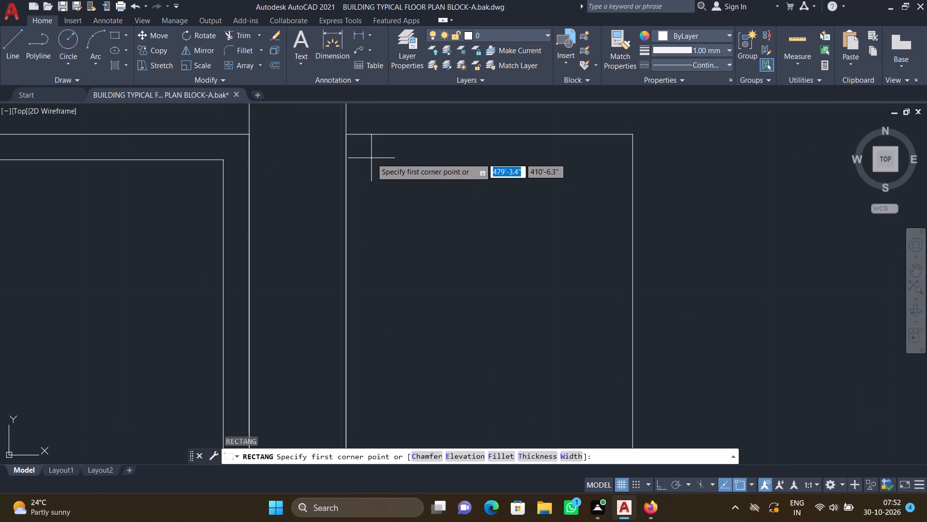
left_click(372, 158)
scroll(392, 203, "down", 2)
middle_click_drag(416, 255, 402, 223)
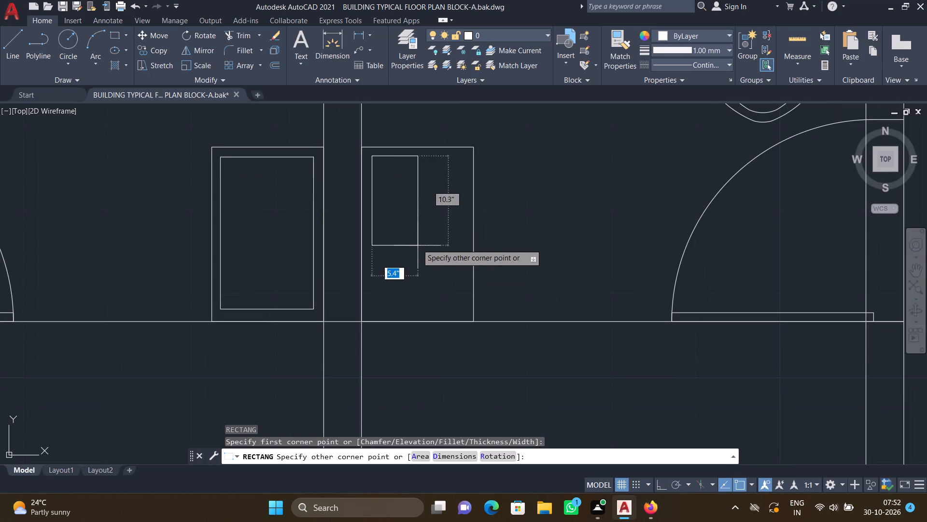
scroll(455, 310, "up", 1)
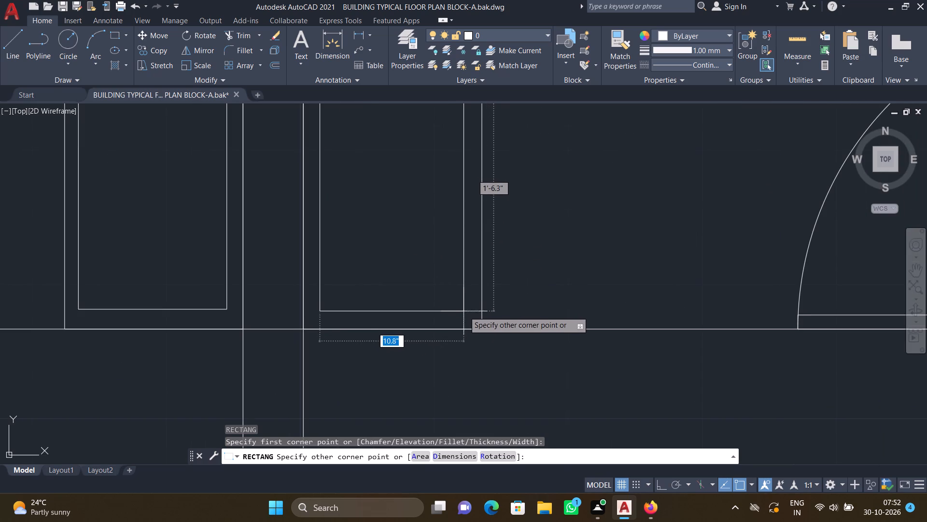
middle_click_drag(463, 313, 482, 349)
scroll(480, 343, "down", 1)
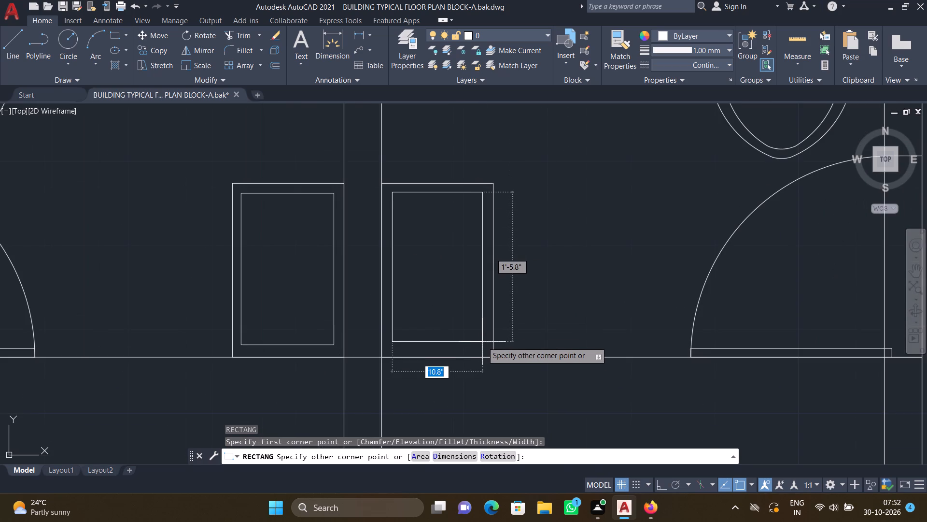
scroll(482, 345, "up", 1)
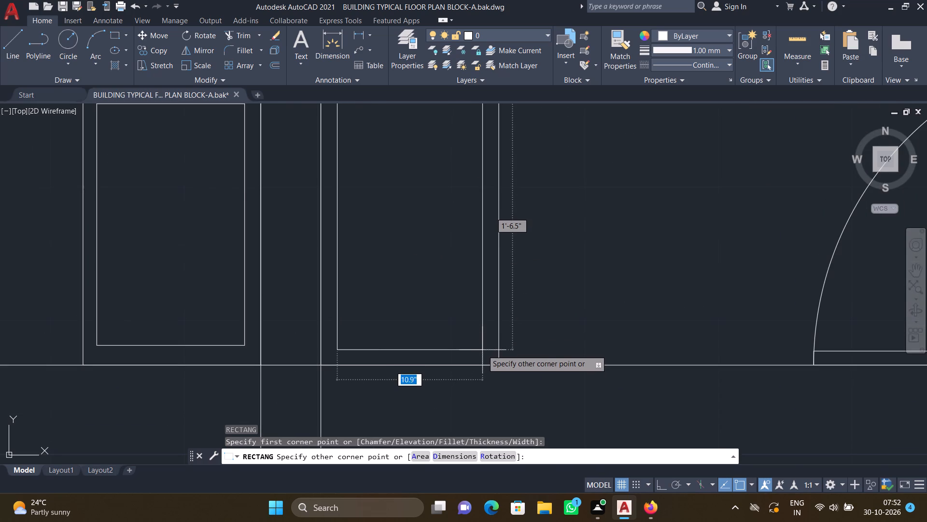
scroll(484, 350, "down", 1)
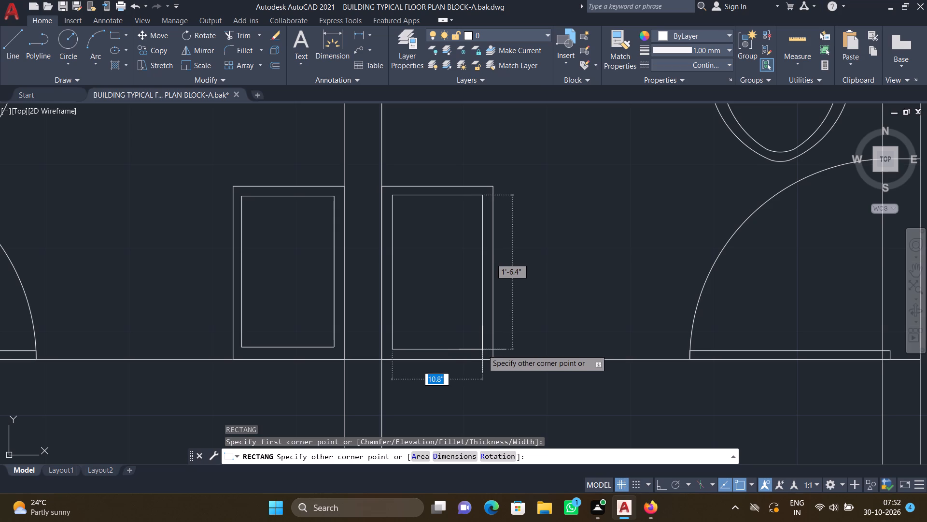
left_click(482, 349)
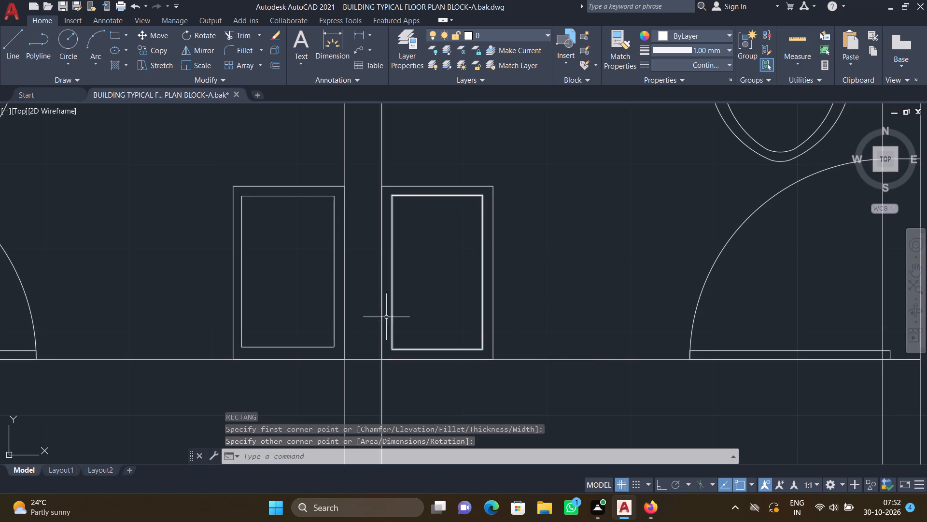
Fillet the top-left corner of the left basin's inner rectangle with a 3" radius.
middle_click_drag(292, 249, 404, 298)
key("f")
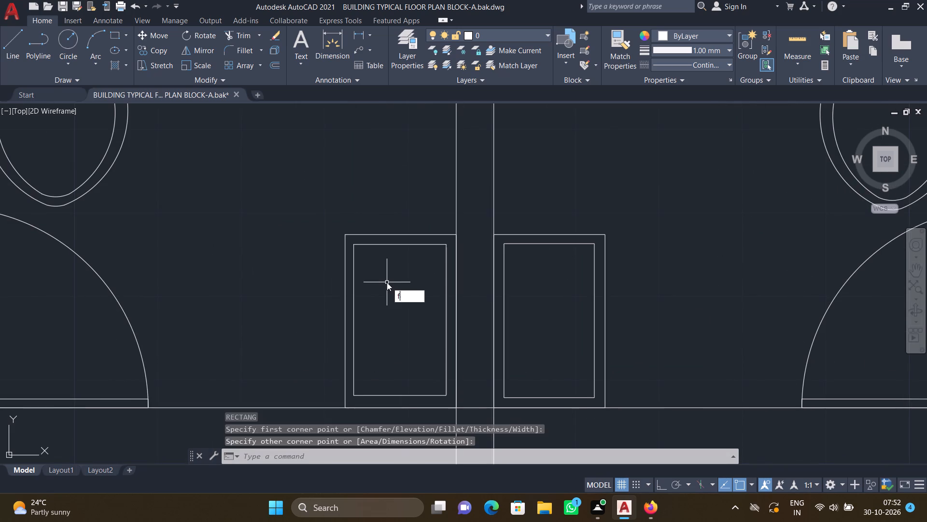
key("Return")
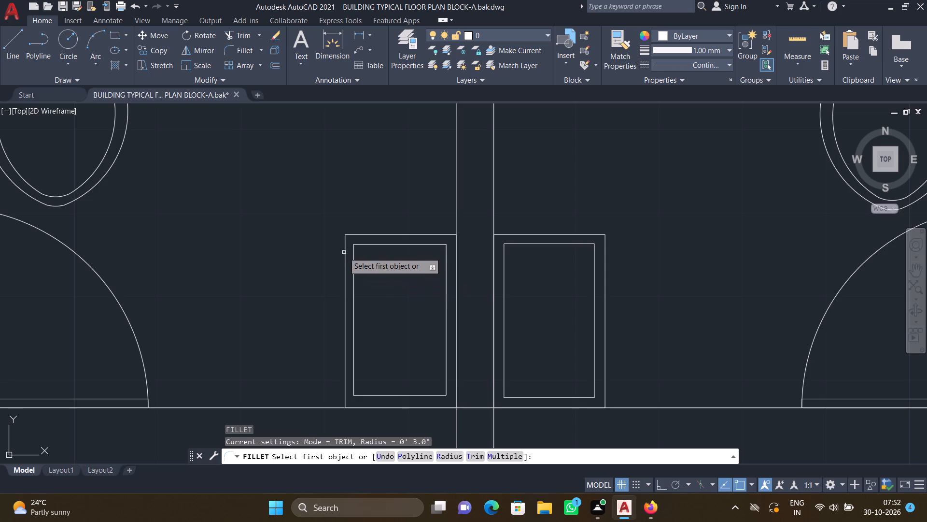
scroll(380, 254, "up", 2)
left_click(377, 228)
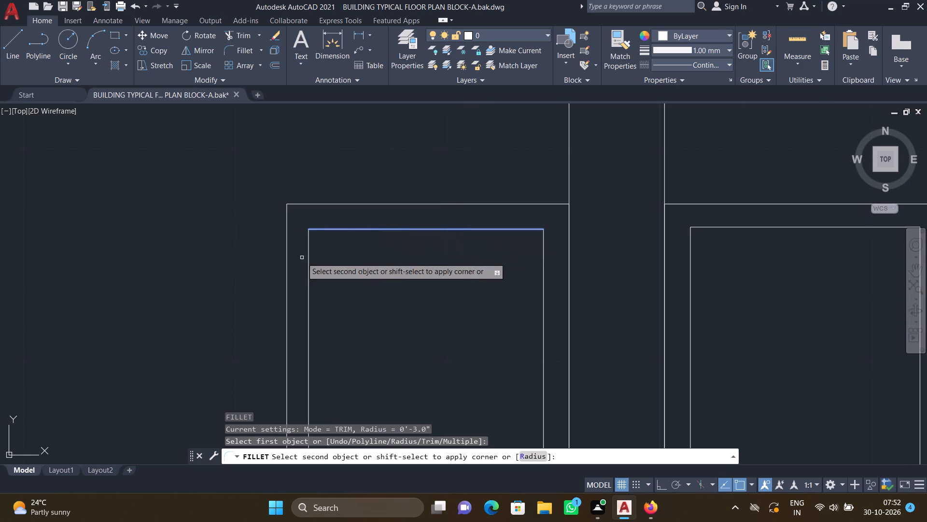
left_click(307, 258)
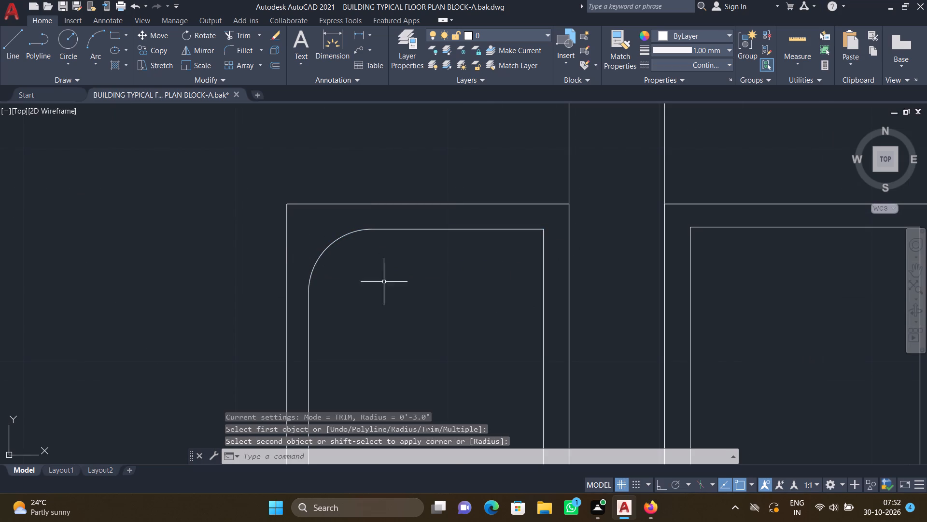
Fillet the remaining three corners of the left basin's inner rectangle with a 3" radius.
middle_click_drag(387, 286, 339, 221)
scroll(353, 232, "down", 2)
key("f")
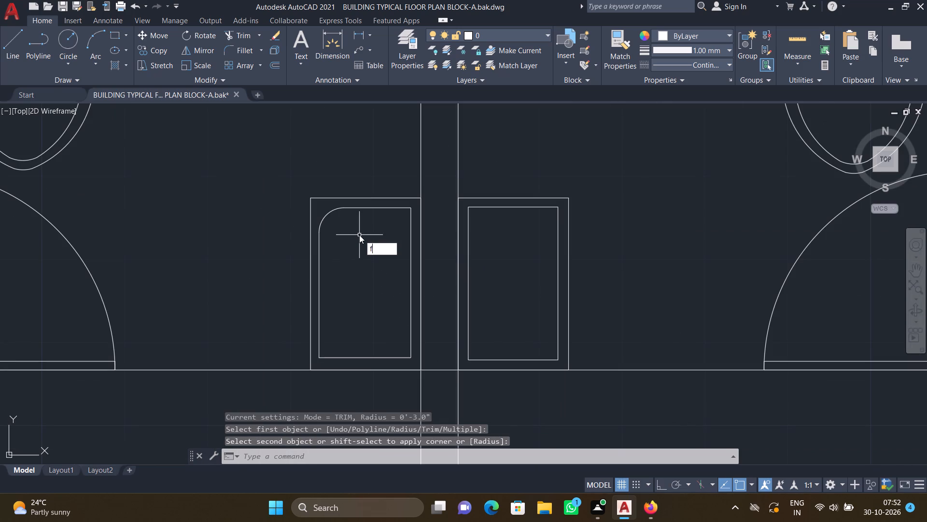
key("Return")
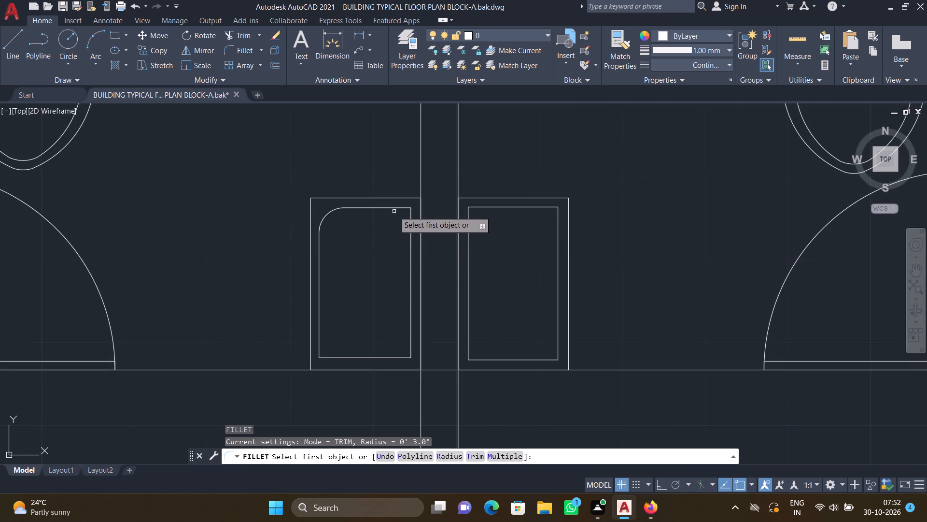
left_click(396, 205)
left_click(396, 207)
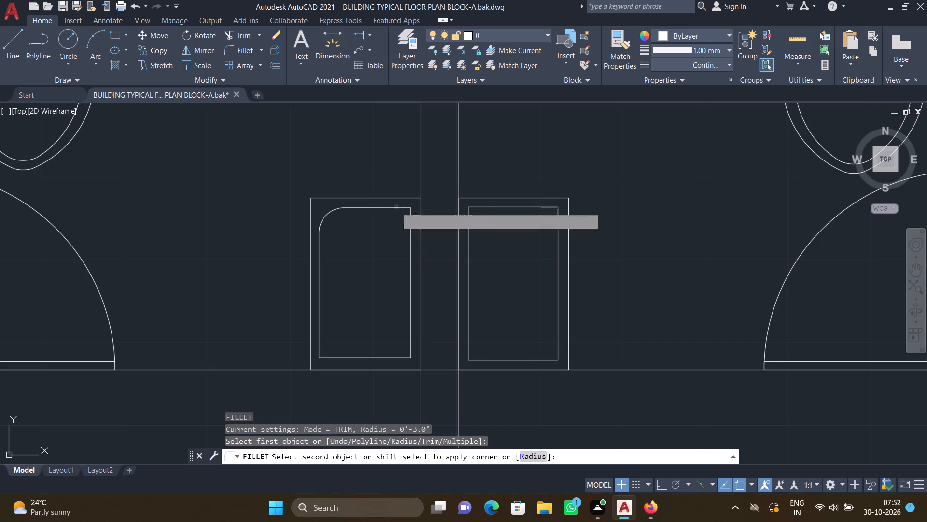
left_click(412, 229)
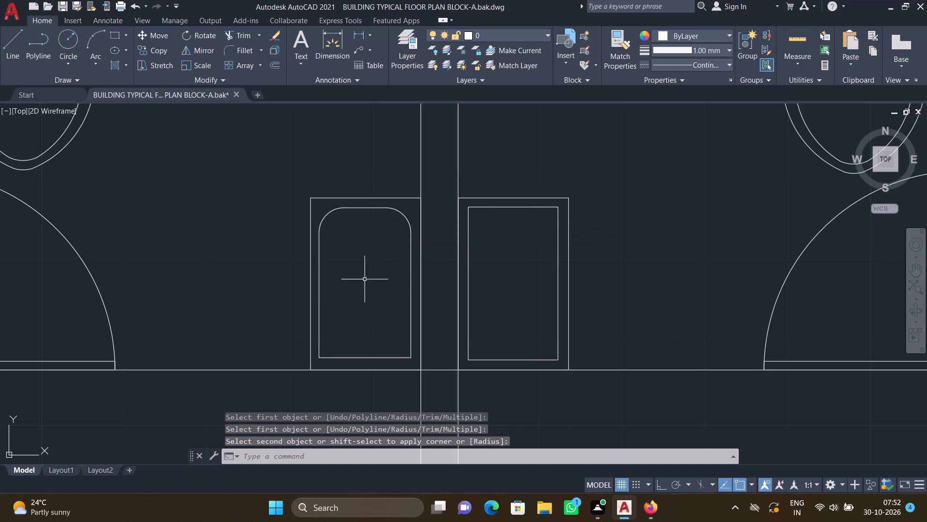
middle_click_drag(355, 303, 337, 231)
key("space")
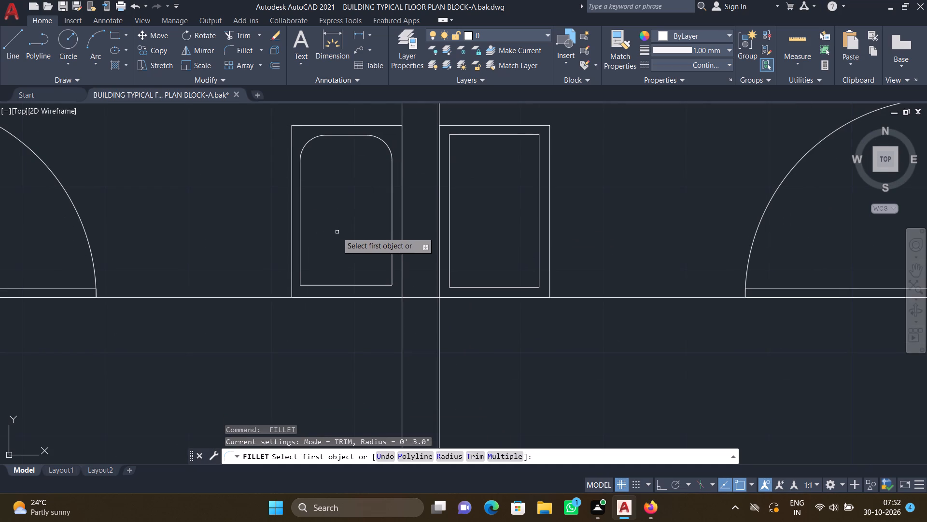
left_click(300, 261)
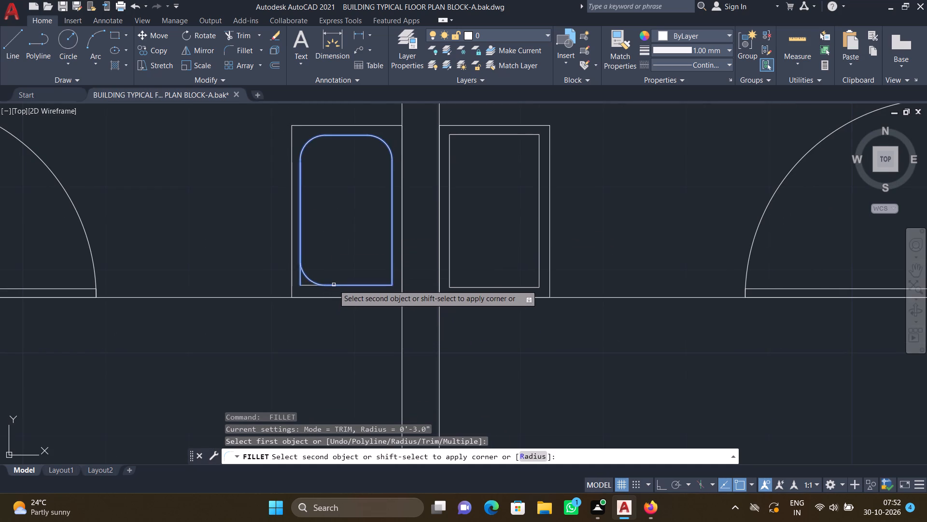
left_click(334, 285)
key("space")
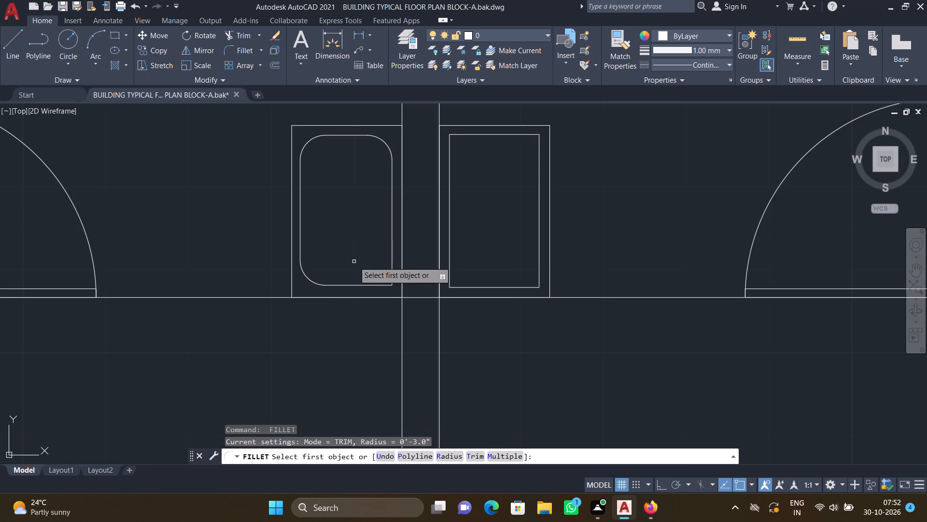
left_click(359, 285)
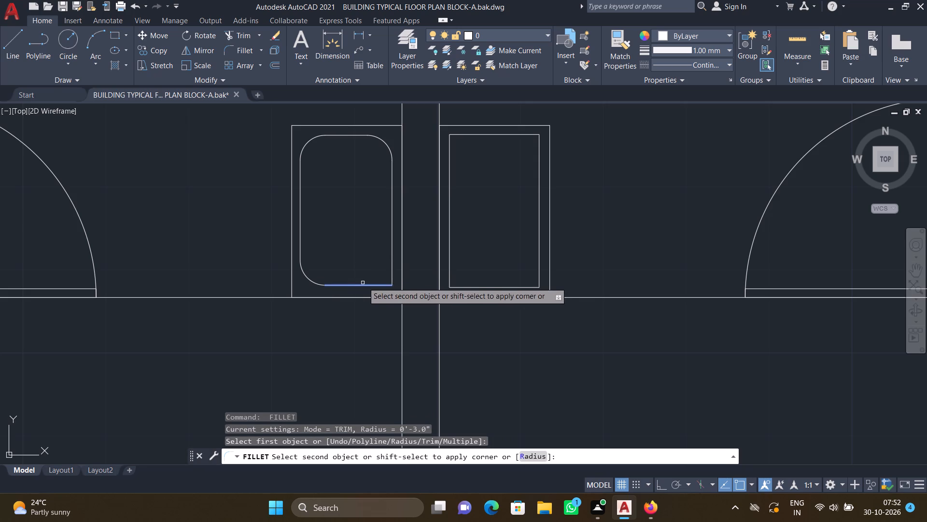
left_click(393, 261)
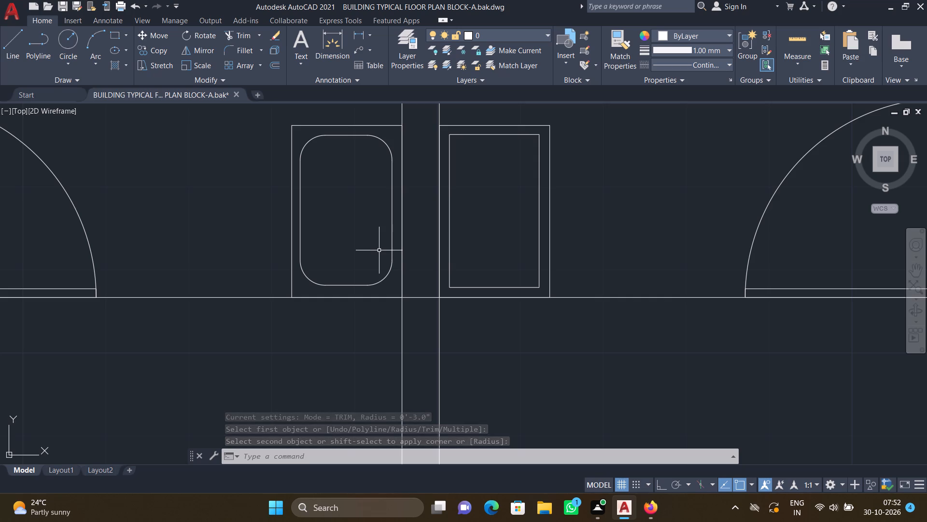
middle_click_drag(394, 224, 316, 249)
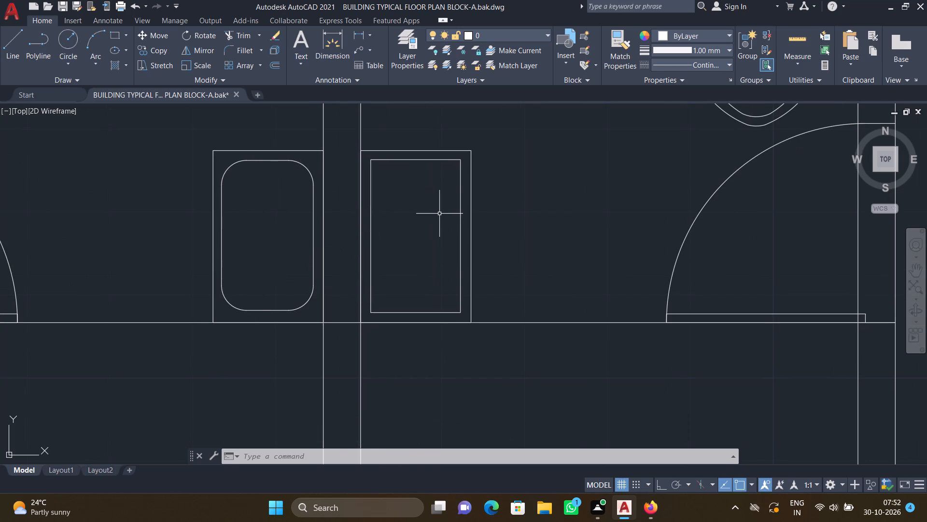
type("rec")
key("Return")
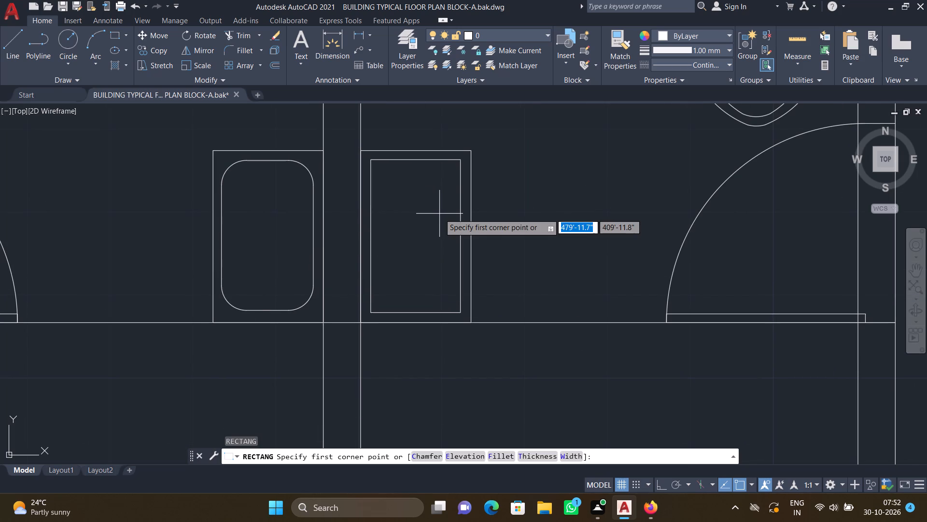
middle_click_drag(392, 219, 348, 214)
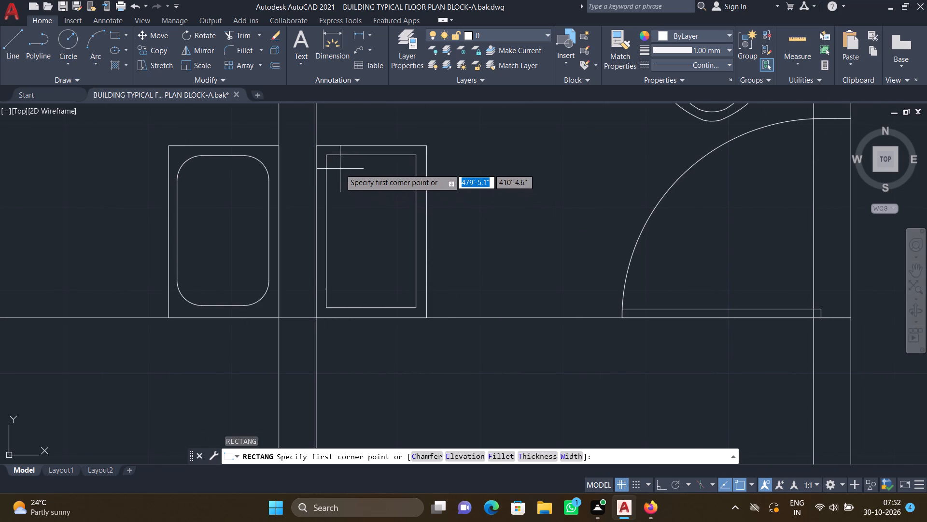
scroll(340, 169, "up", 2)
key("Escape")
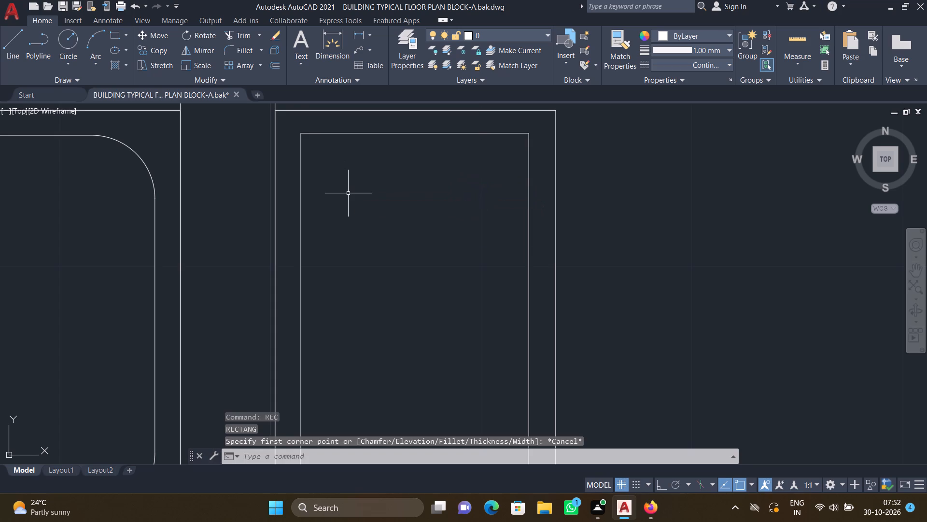
Fillet all four corners of the right basin's inner rectangle with a 3" radius.
key("f")
key("Return")
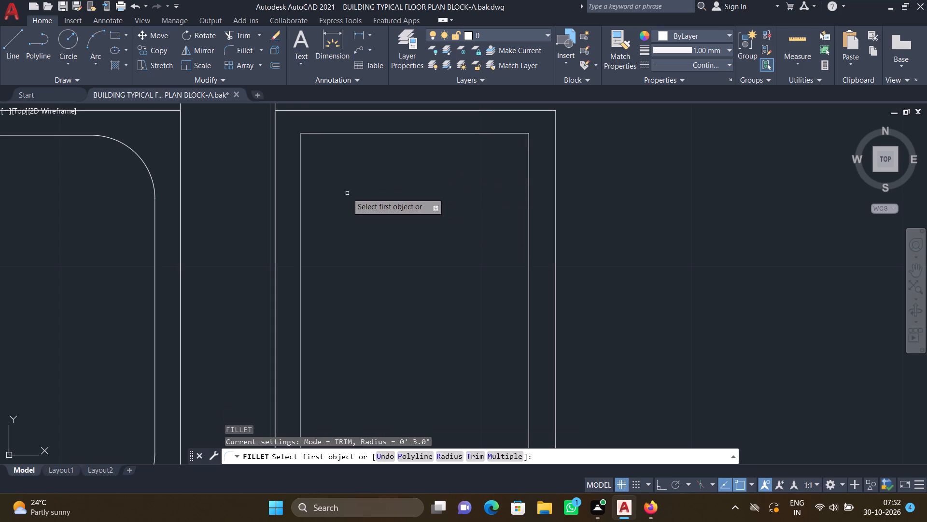
left_click(393, 132)
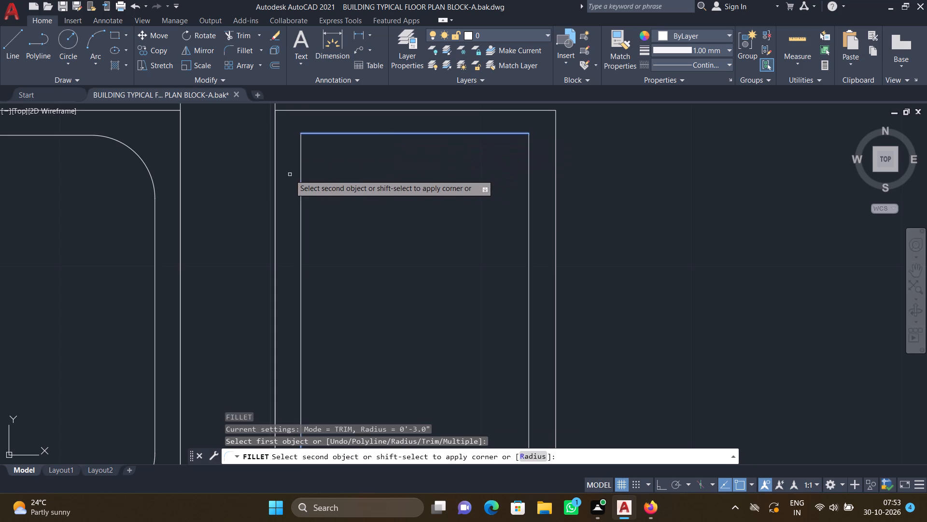
left_click(299, 174)
scroll(341, 176, "down", 3)
middle_click_drag(372, 199, 332, 198)
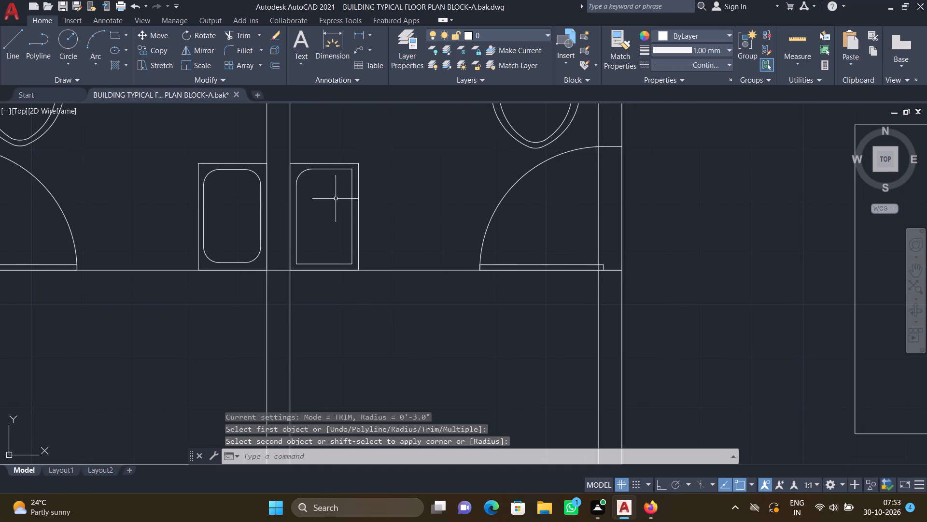
key("space")
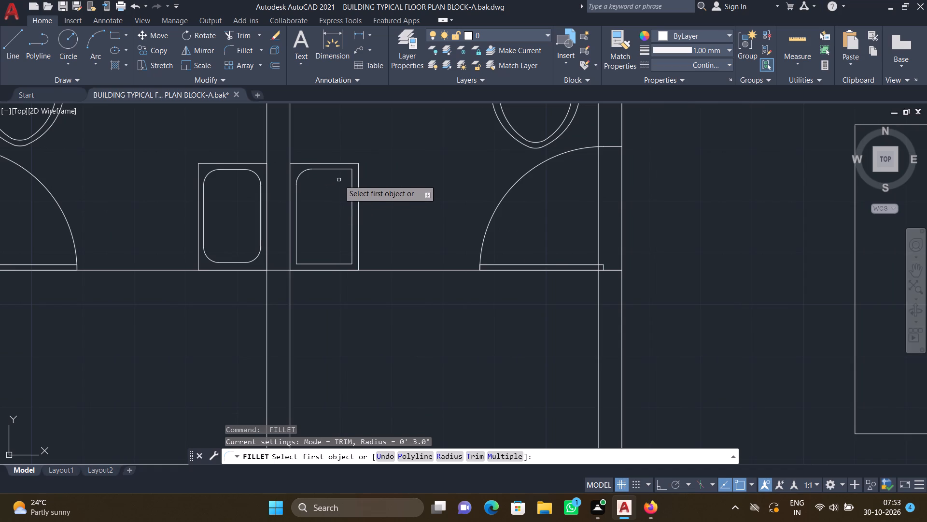
scroll(342, 166, "up", 1)
left_click(340, 171)
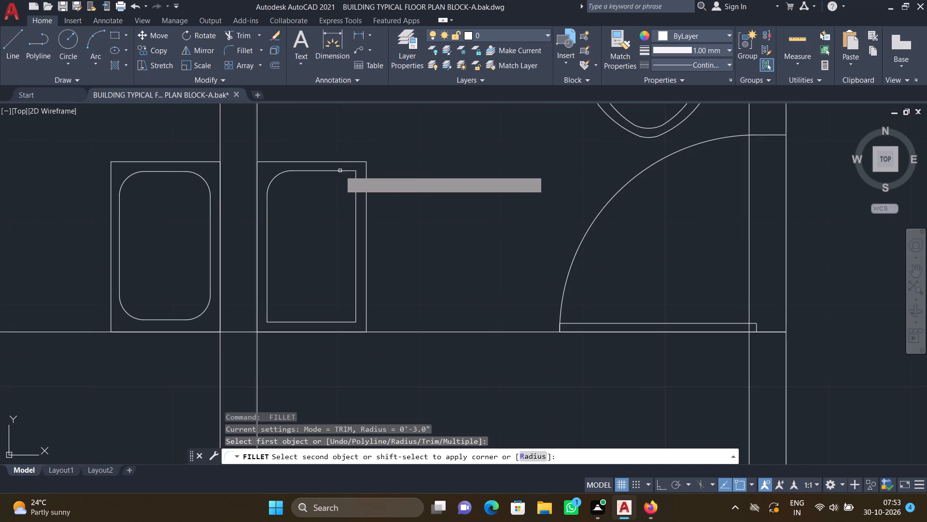
left_click(356, 192)
middle_click_drag(299, 229, 308, 211)
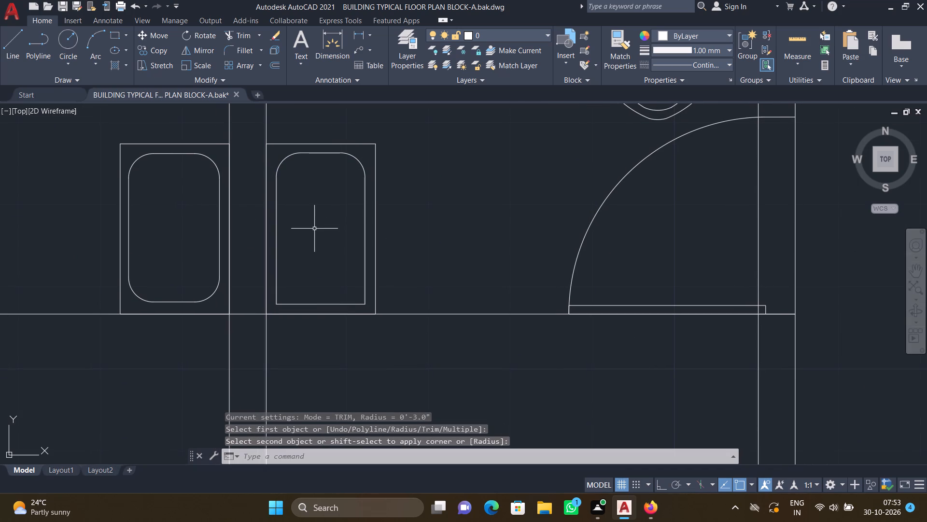
key("space")
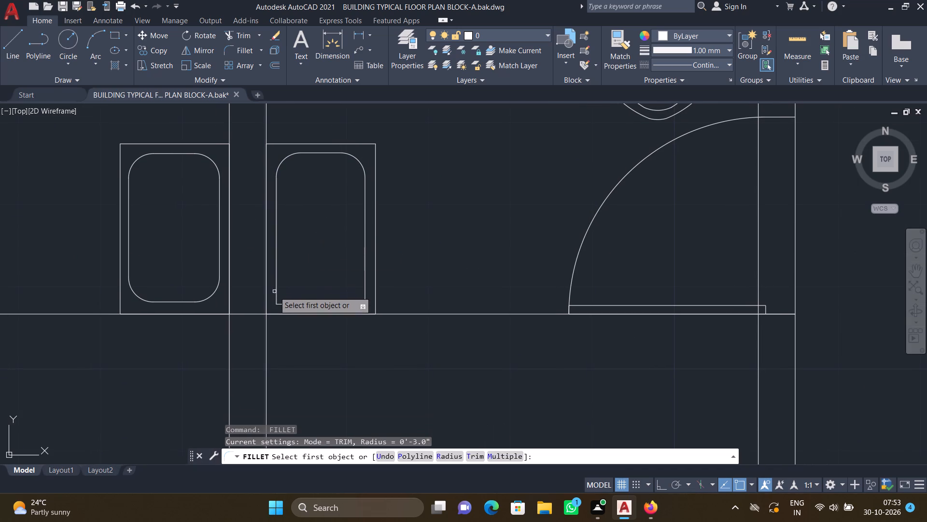
left_click(276, 288)
left_click(291, 303)
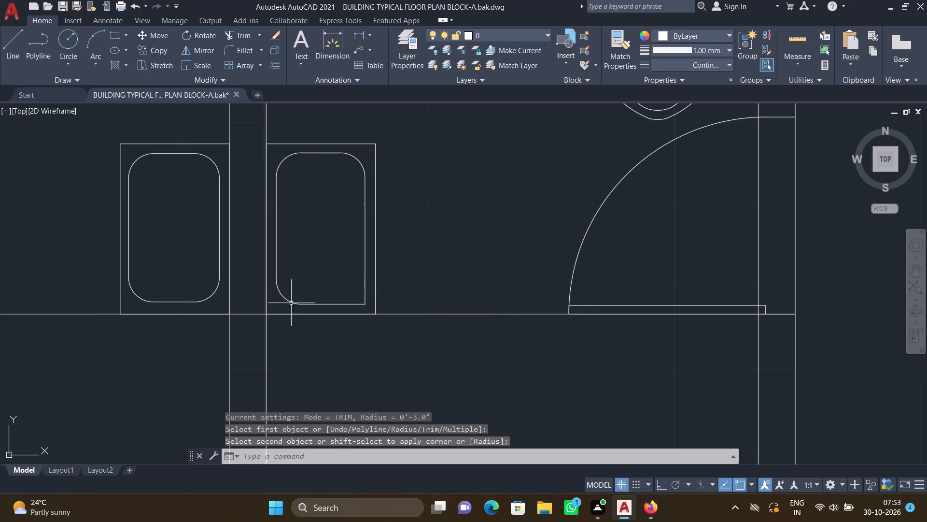
key("space")
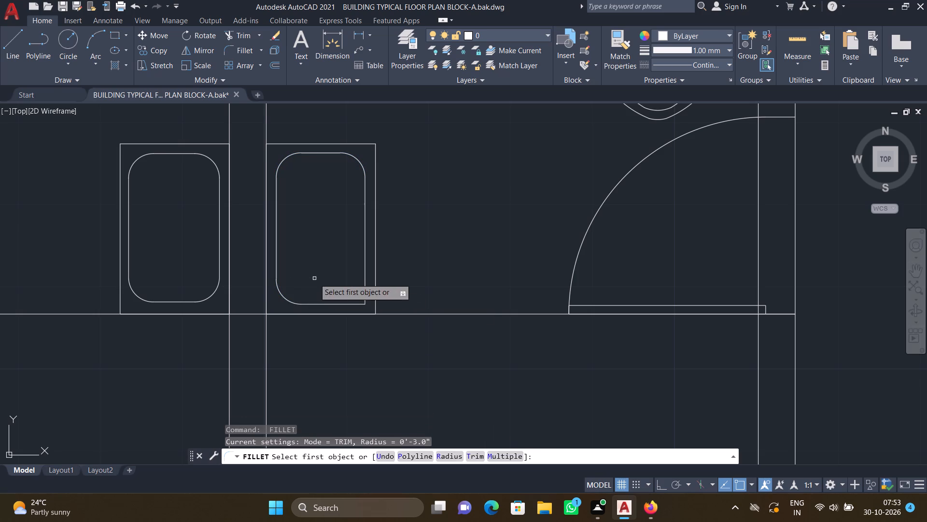
left_click(344, 304)
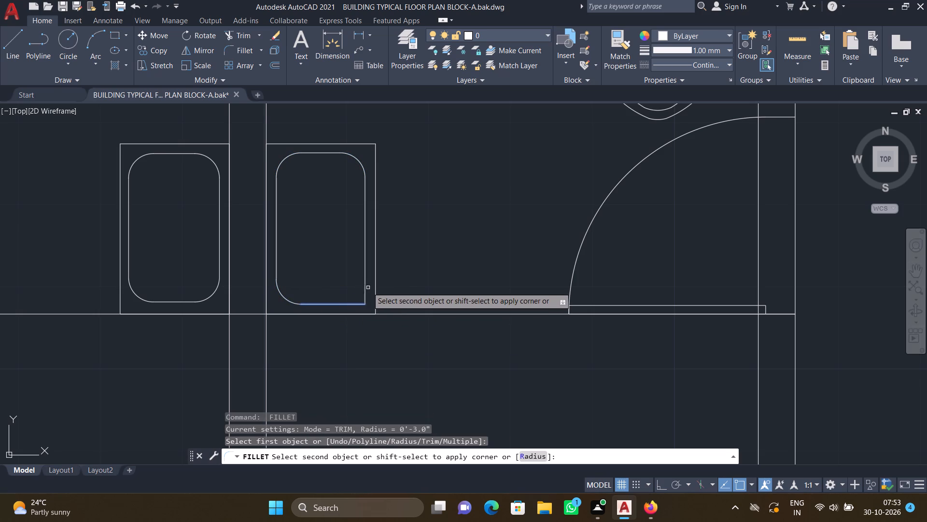
left_click(364, 282)
Draw a drain circle of about 1.5" radius at the centre of the left basin's bowl.
scroll(332, 265, "down", 2)
scroll(275, 257, "down", 1)
middle_click(348, 261)
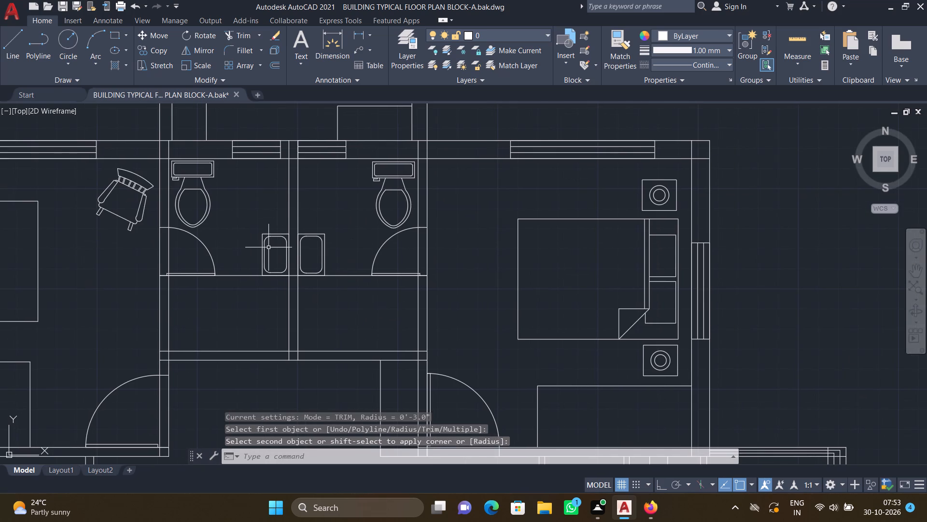
scroll(270, 251, "up", 3)
key("c")
key("Return")
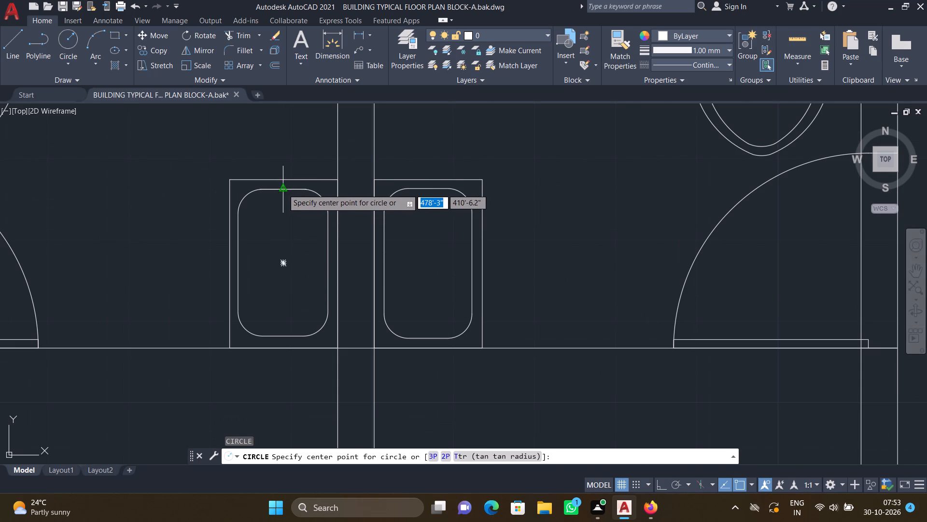
left_click(282, 261)
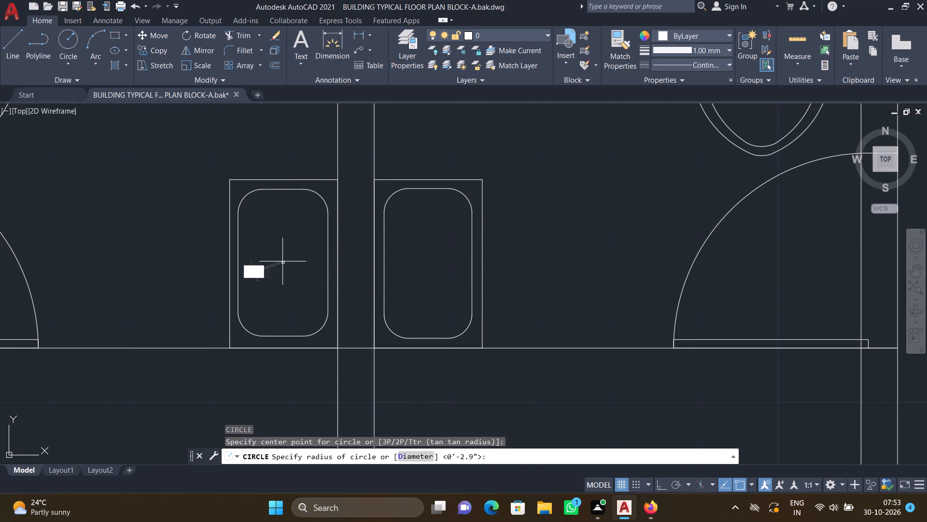
scroll(289, 277, "up", 1)
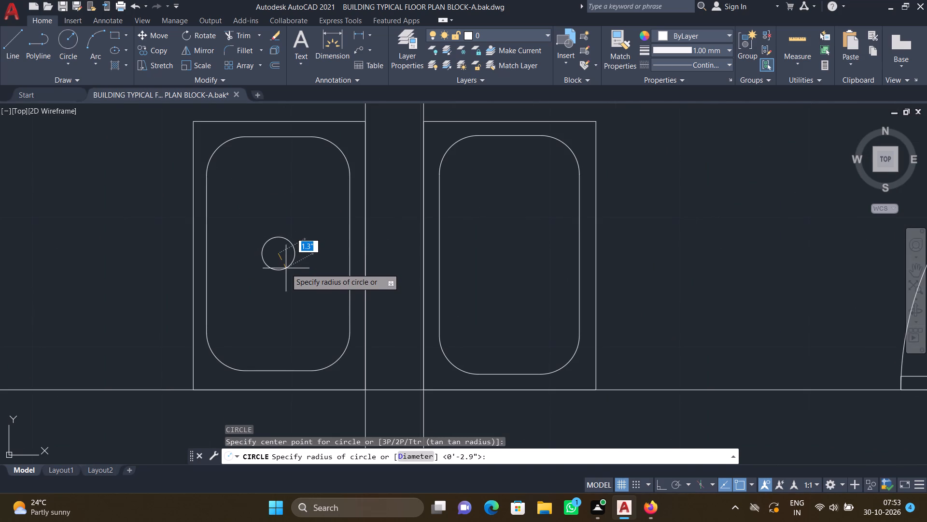
left_click(285, 272)
Draw a similar small drain circle at the centre of the right basin's bowl.
scroll(283, 258, "down", 3)
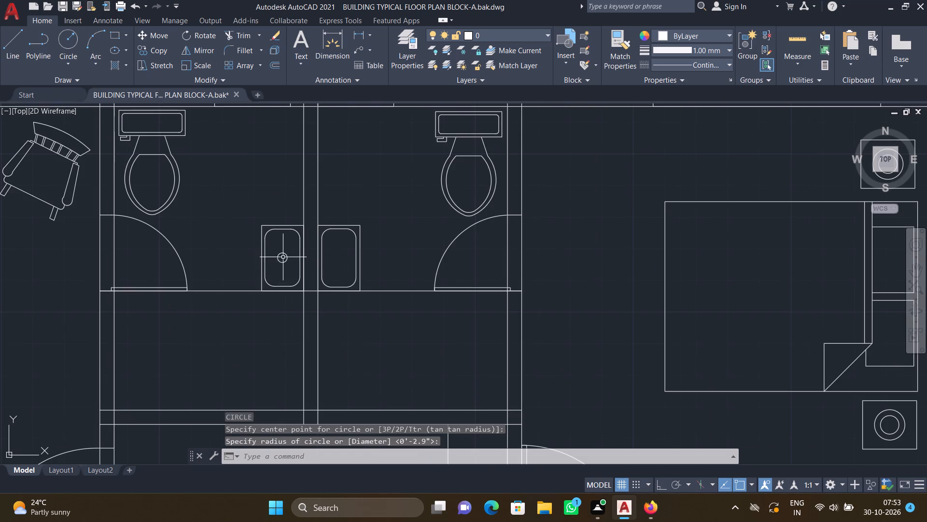
middle_click_drag(299, 262, 352, 249)
key("c")
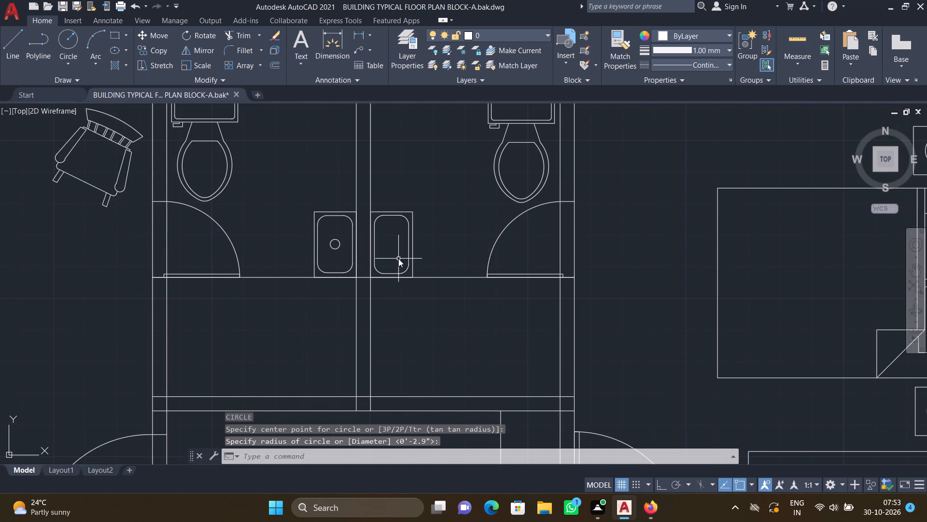
key("Return")
scroll(393, 253, "up", 1)
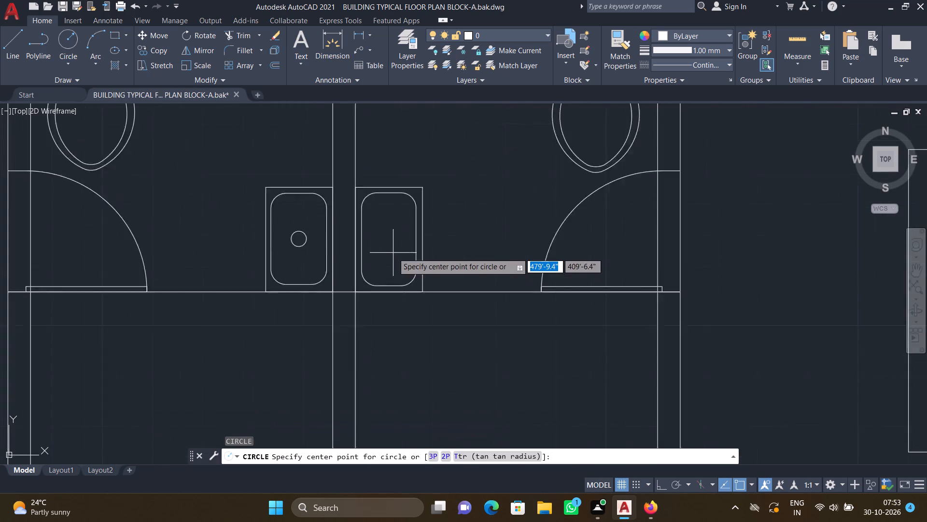
scroll(393, 253, "up", 1)
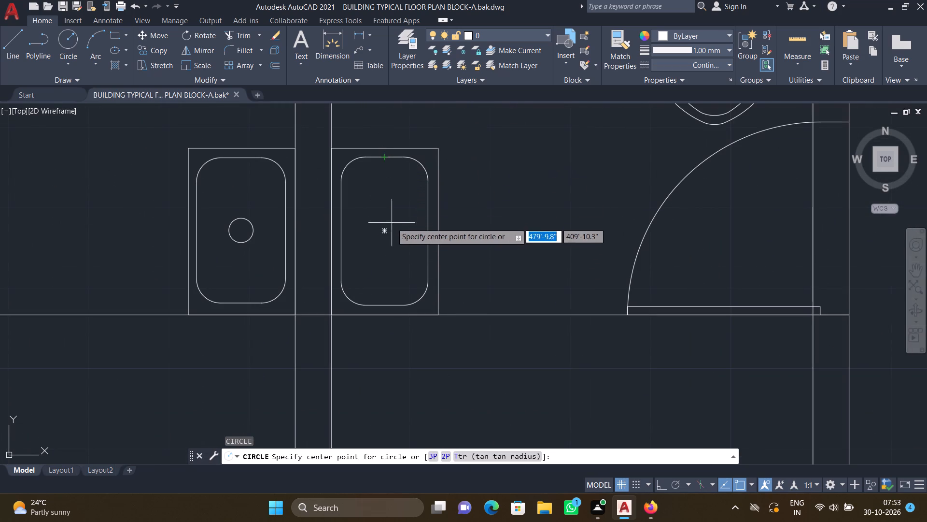
left_click_drag(386, 230, 386, 234)
scroll(387, 243, "up", 1)
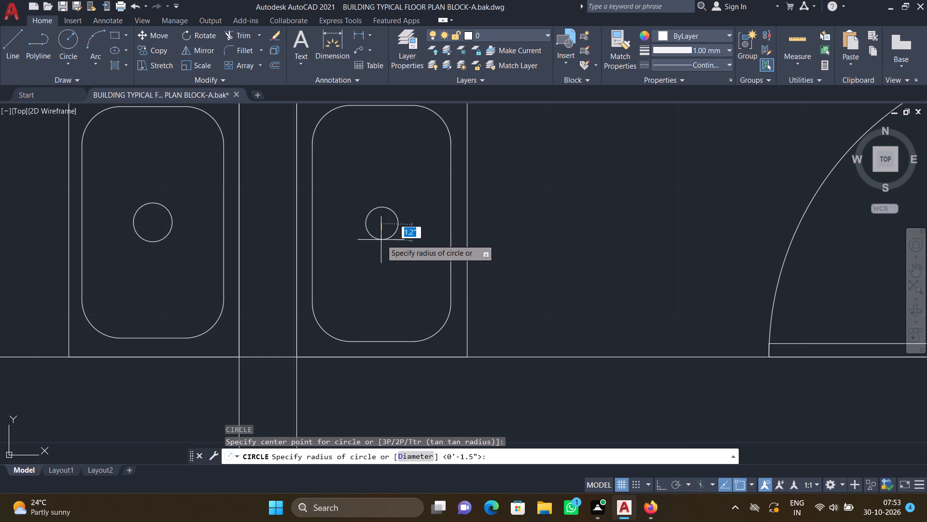
left_click(381, 241)
Draw the washbasin's outer rectangle, about 1'-3.5" wide by 2'-0" tall, in the lower toilet's upper corner opposite the door.
scroll(333, 243, "down", 5)
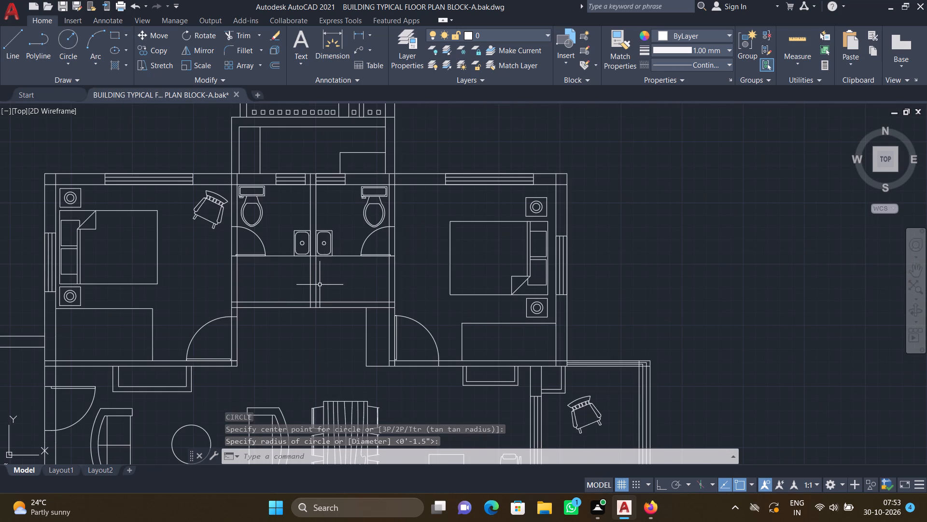
scroll(345, 299, "down", 2)
middle_click_drag(334, 327, 359, 241)
middle_click_drag(369, 360, 364, 307)
scroll(367, 314, "up", 3)
type("rec")
key("Return")
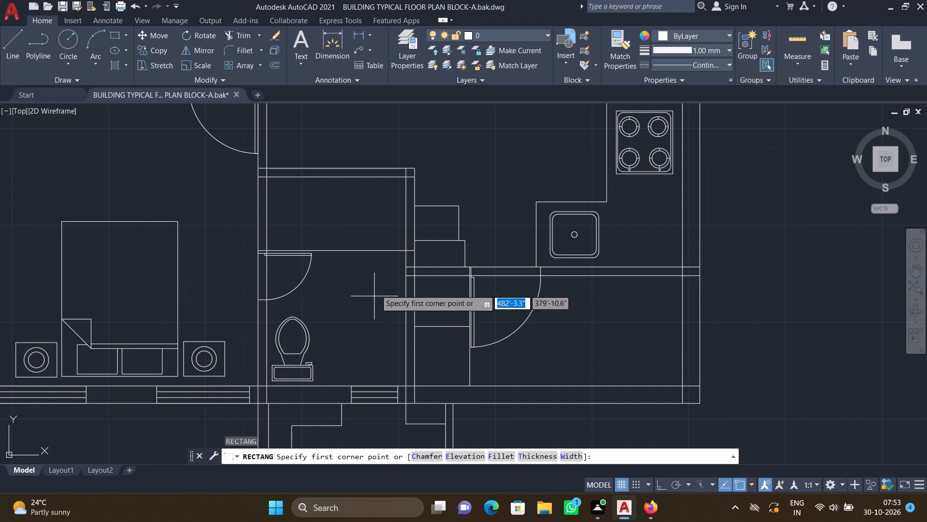
middle_click_drag(376, 296, 395, 253)
scroll(427, 218, "up", 2)
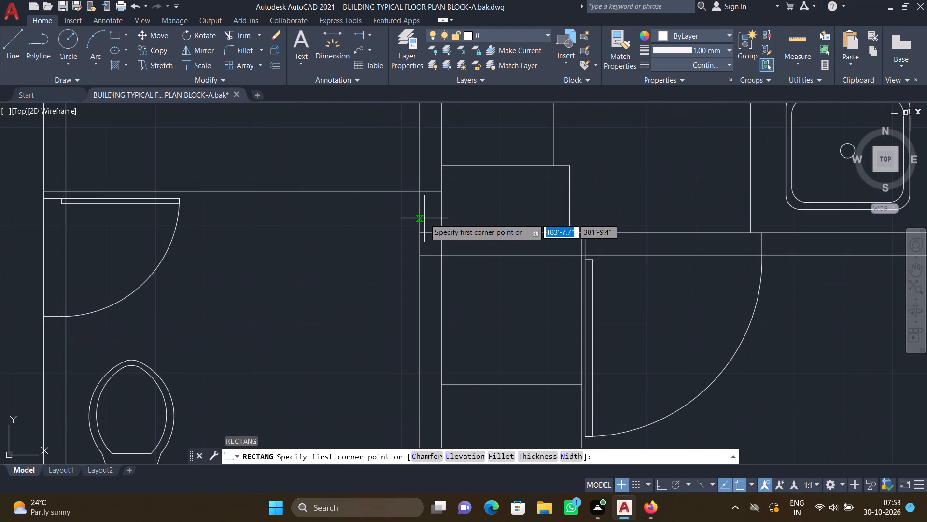
scroll(419, 208, "up", 1)
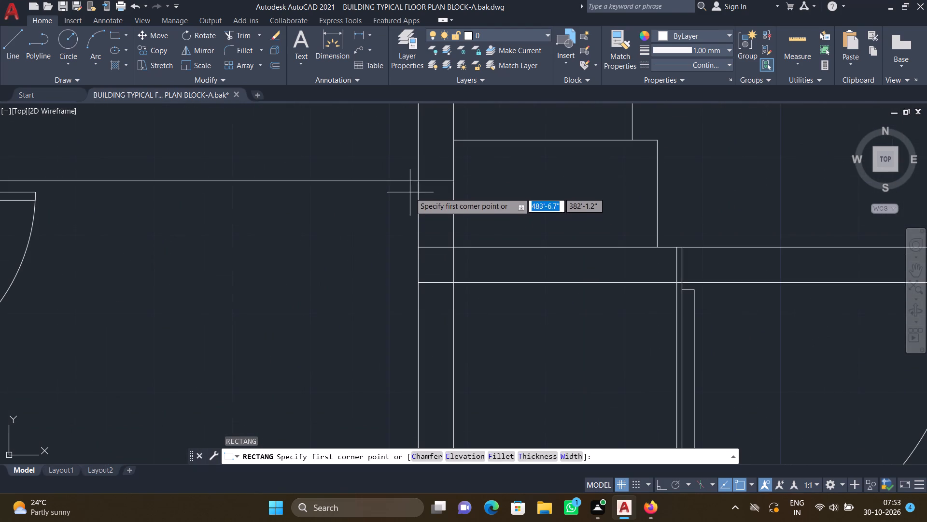
left_click_drag(418, 181, 416, 186)
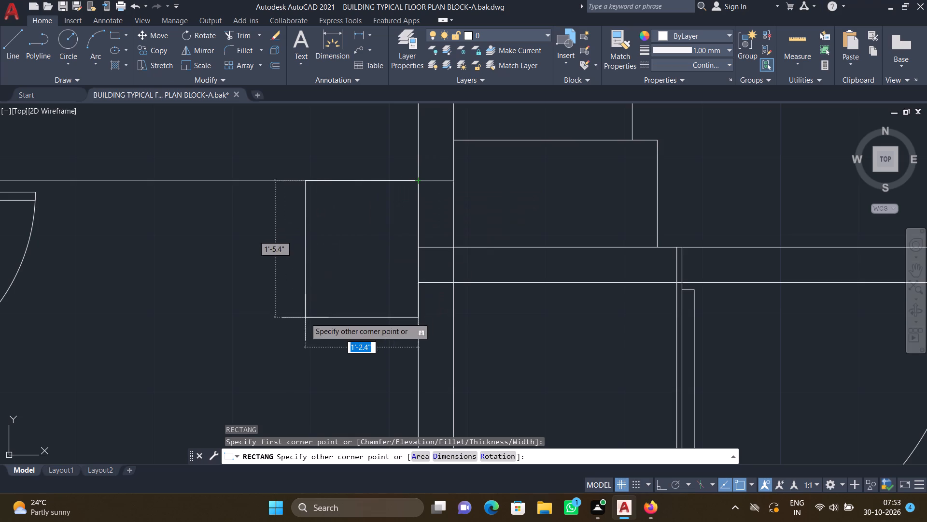
middle_click_drag(305, 302, 330, 250)
scroll(342, 284, "down", 2)
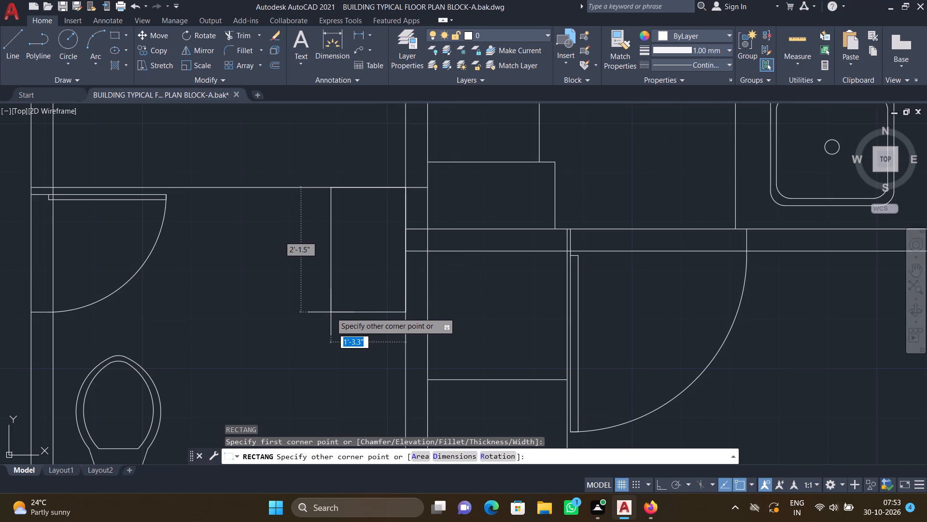
scroll(338, 304, "up", 2)
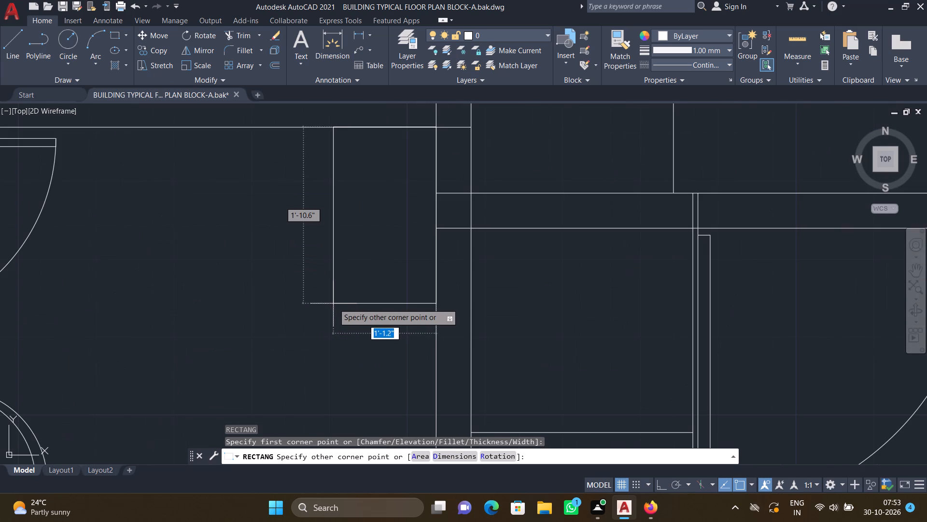
scroll(326, 304, "down", 1)
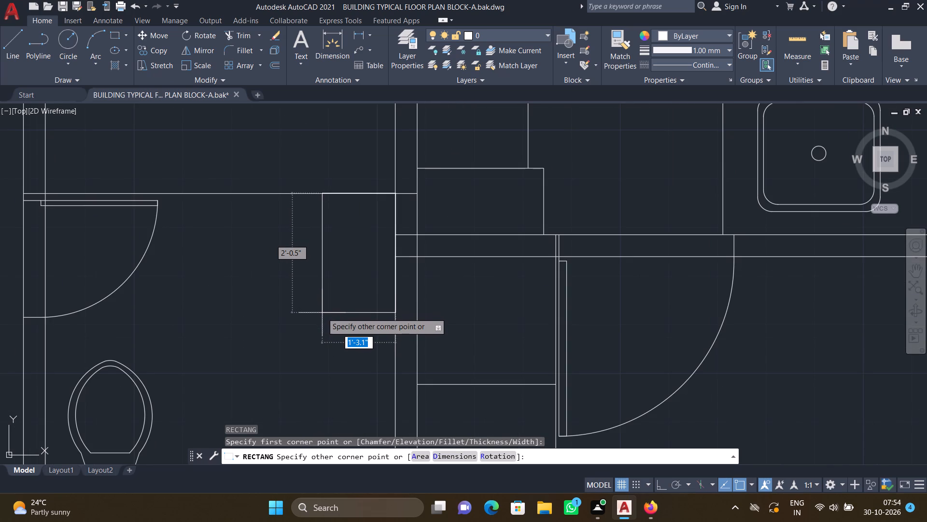
left_click(319, 311)
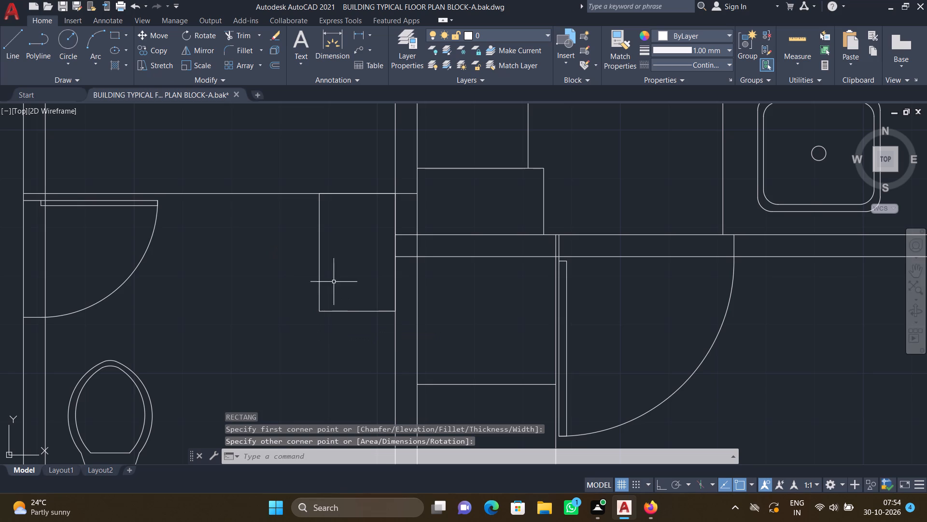
Draw an inner rectangle about 1'-0.5" by 1'-9.5" inside the lower toilet's washbasin outline.
type("rec")
key("Return")
scroll(336, 213, "up", 2)
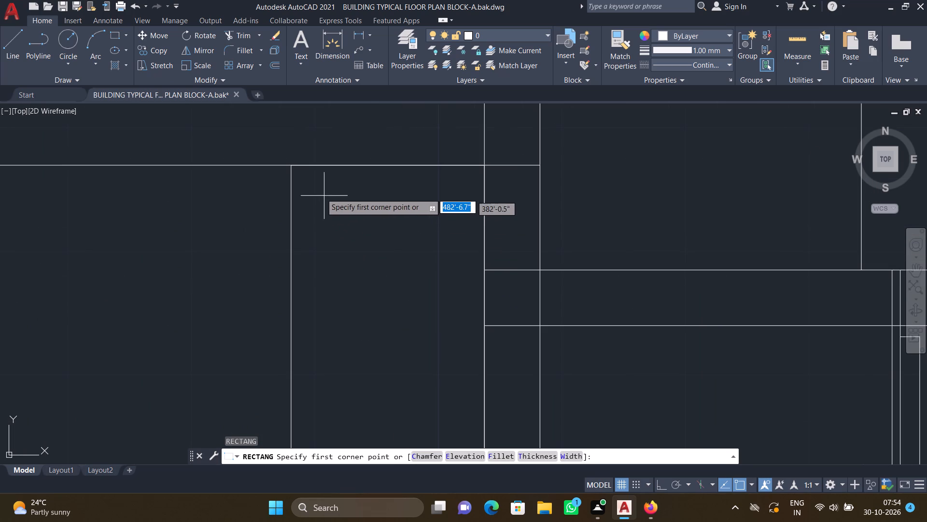
left_click(308, 179)
scroll(352, 247, "down", 3)
middle_click_drag(362, 289, 362, 234)
scroll(385, 237, "up", 2)
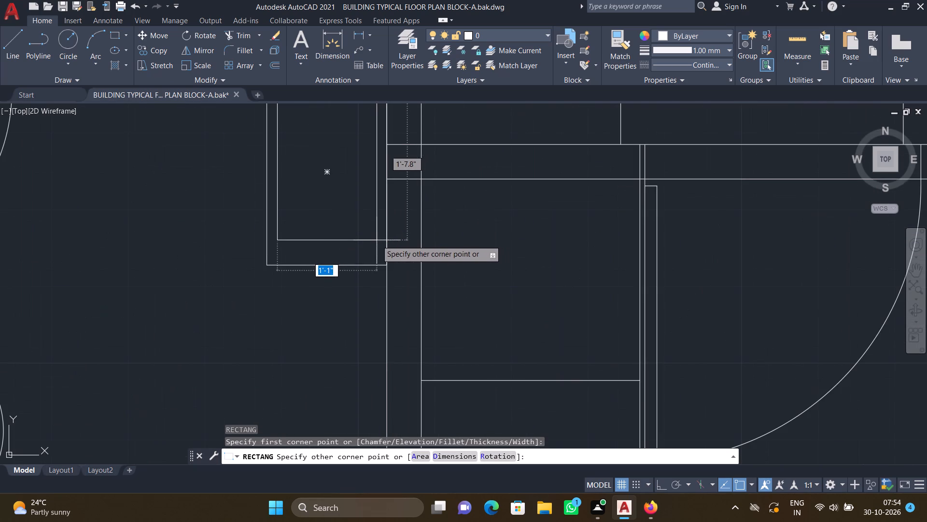
middle_click_drag(376, 248, 393, 311)
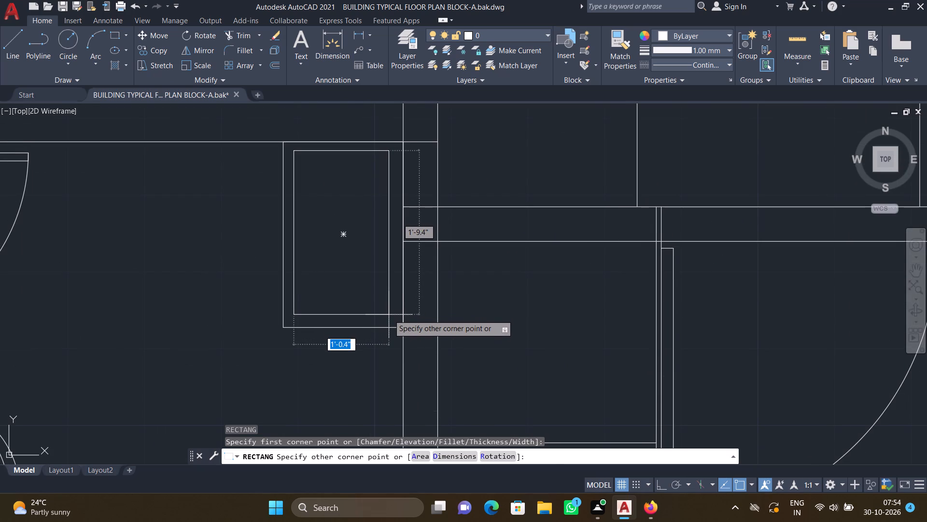
left_click(391, 317)
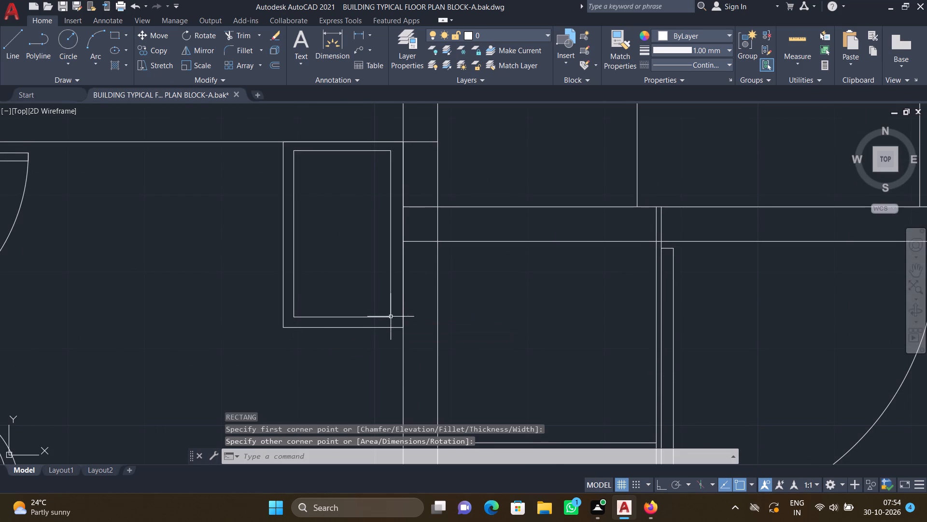
Fillet all four corners of the lower toilet basin's inner rectangle with a 3" radius.
key("f")
key("Return")
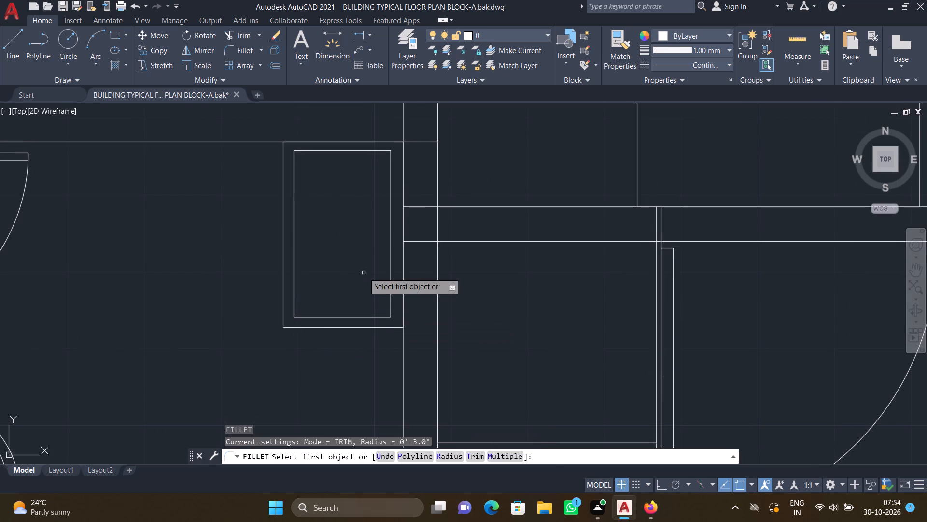
left_click(339, 152)
left_click_drag(293, 176, 299, 180)
key("space")
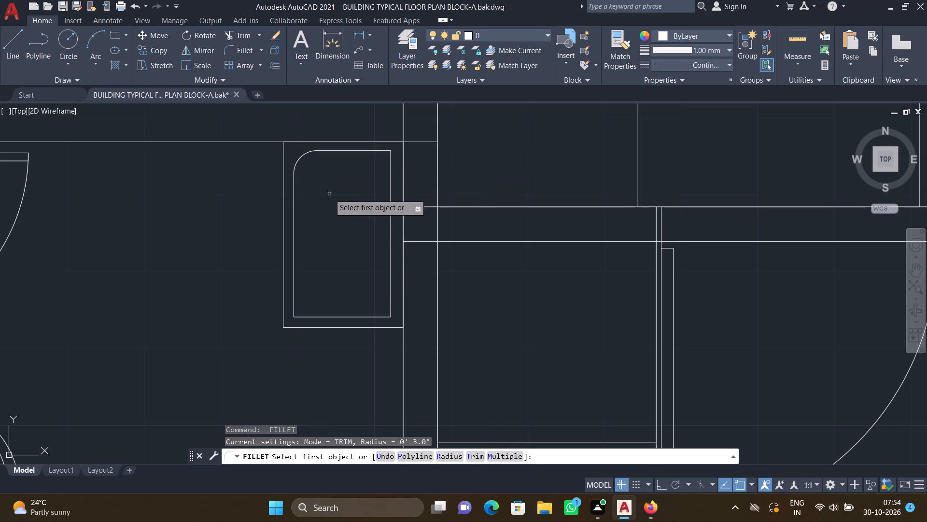
left_click(294, 263)
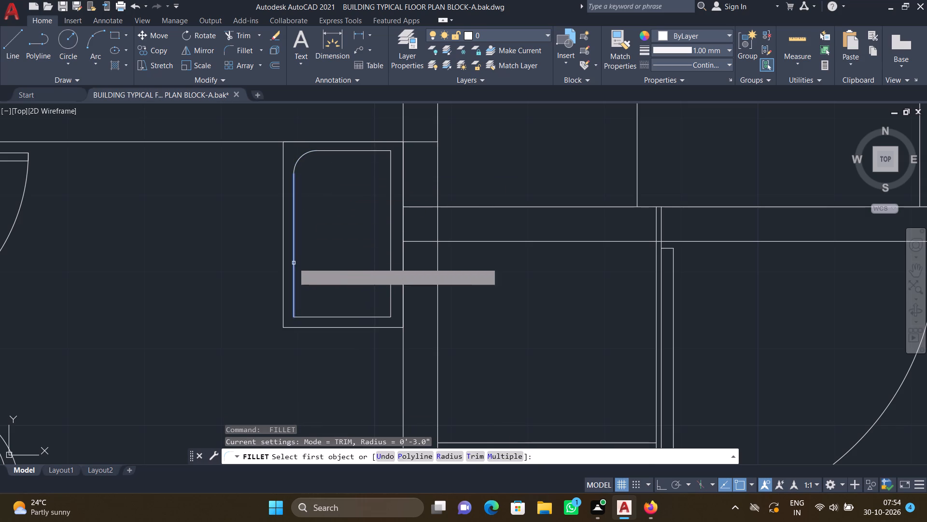
left_click(324, 316)
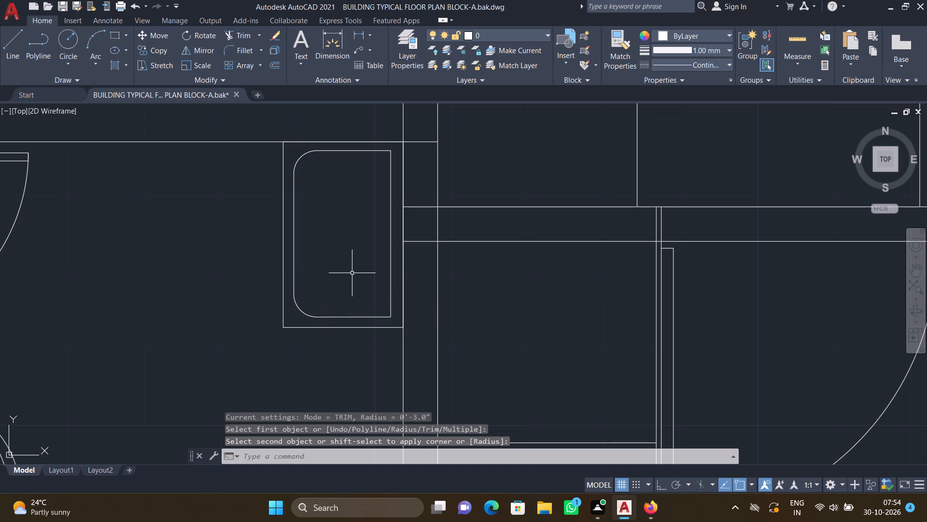
key("space")
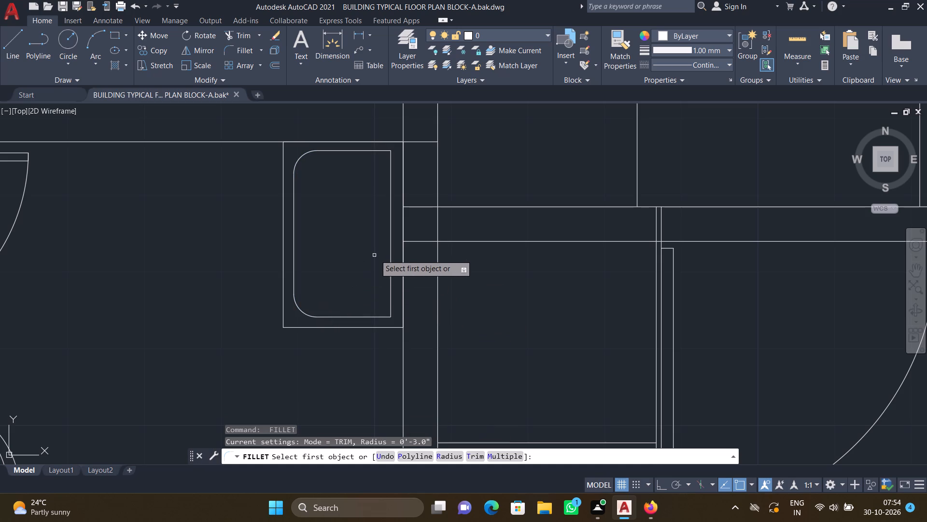
left_click_drag(382, 150, 383, 155)
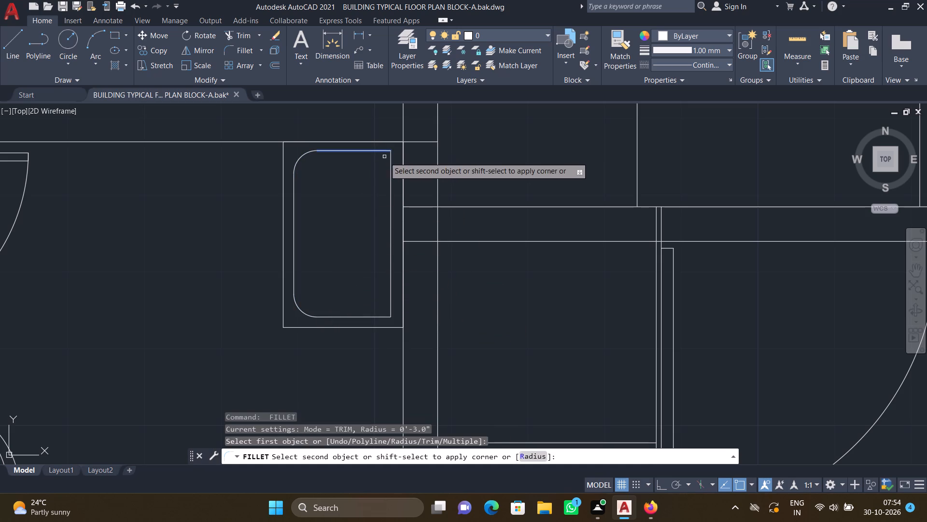
left_click(390, 168)
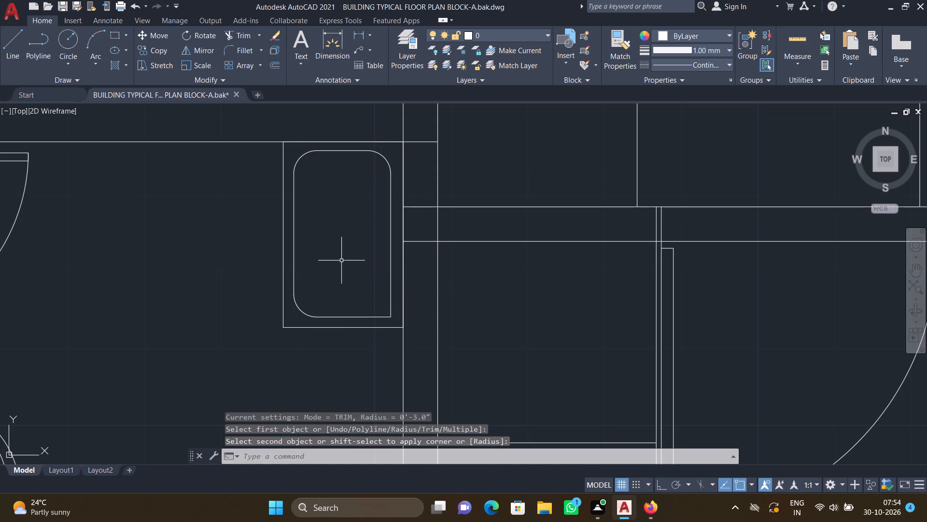
key("f")
key("Return")
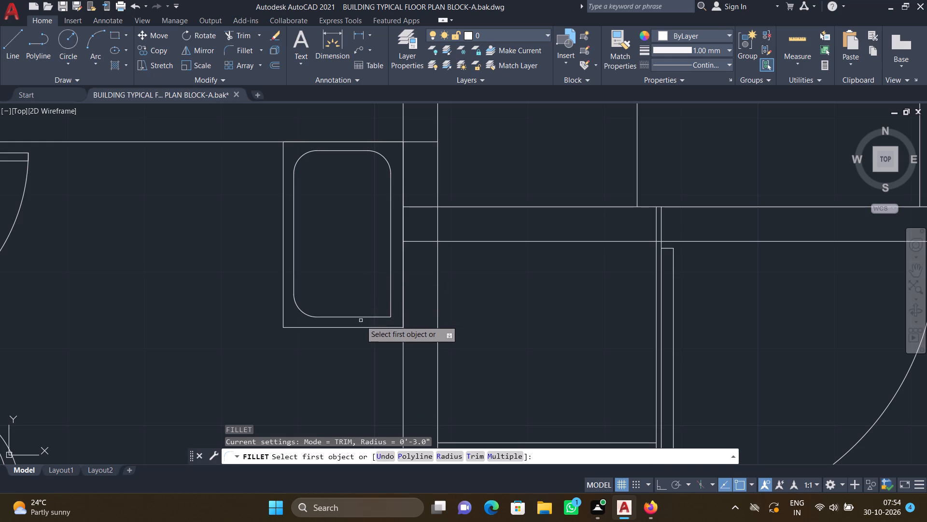
left_click(359, 317)
left_click(392, 292)
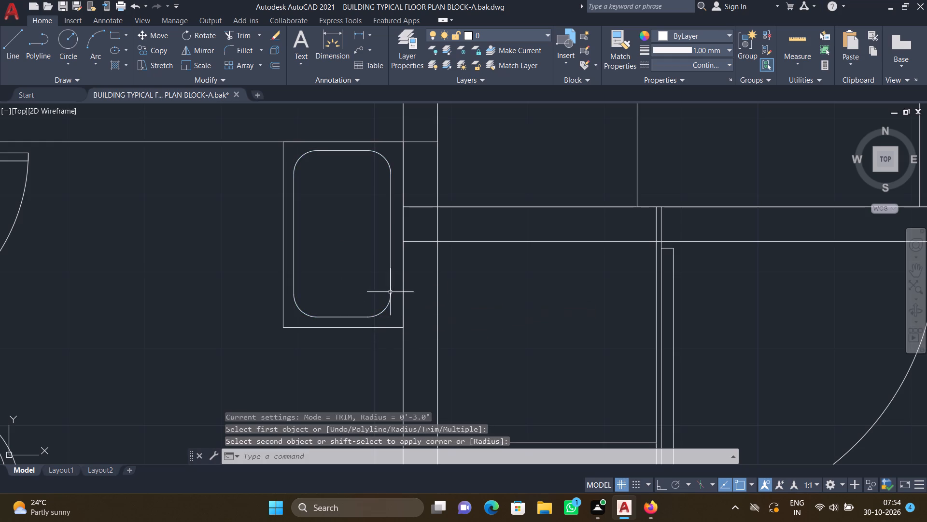
Draw a drain circle of about 1.5" radius at the centre of the lower toilet basin's bowl.
scroll(355, 277, "down", 2)
middle_click_drag(347, 271, 355, 252)
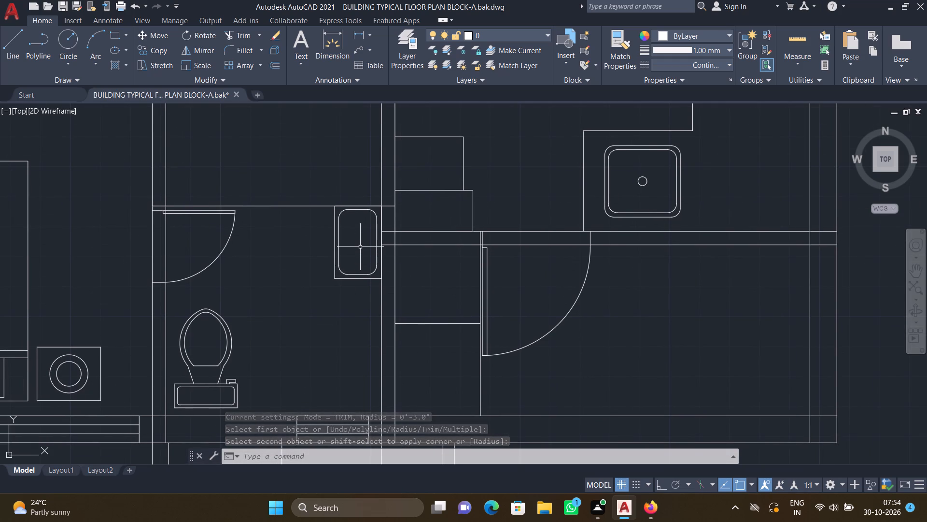
key("c")
key("Return")
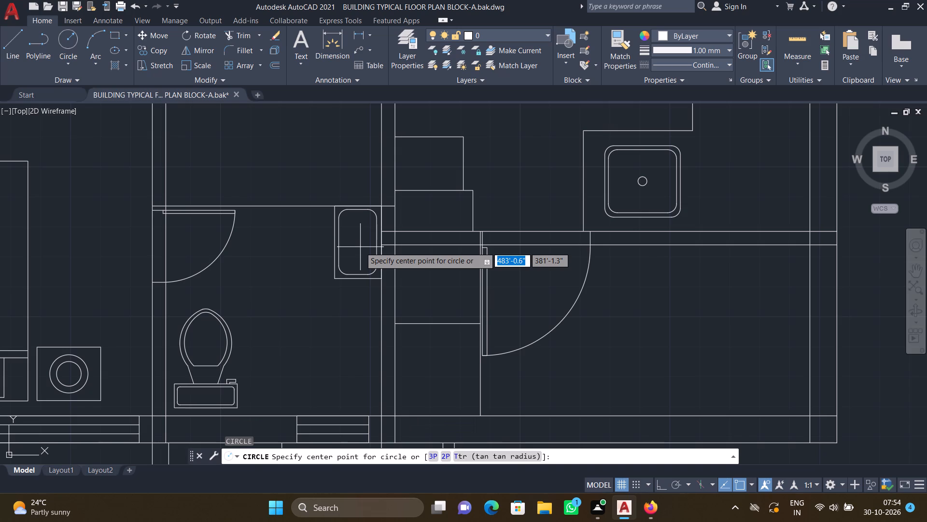
scroll(356, 245, "up", 2)
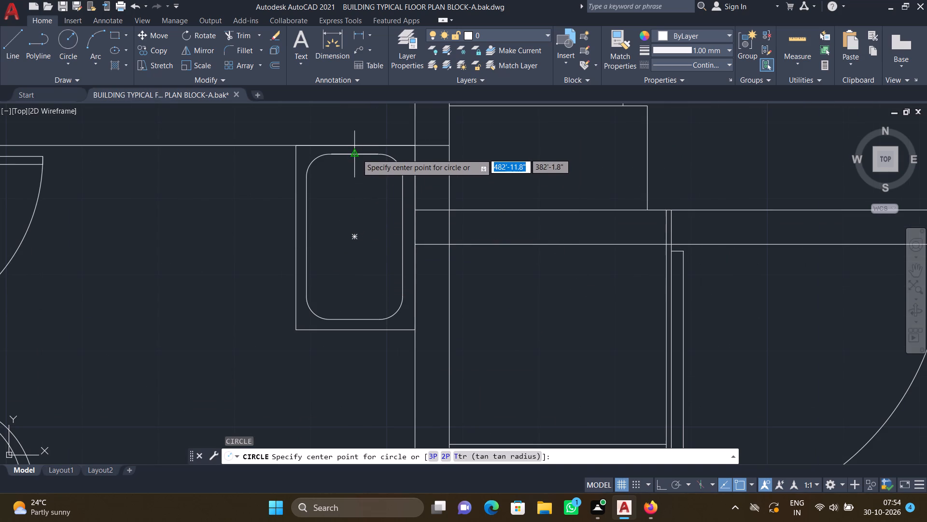
left_click_drag(354, 236, 357, 242)
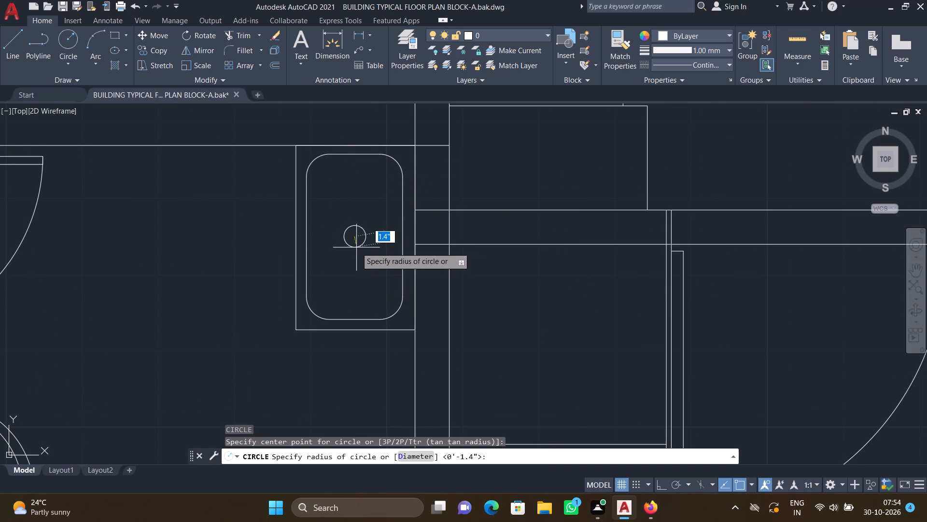
scroll(356, 247, "up", 2)
scroll(354, 246, "down", 1)
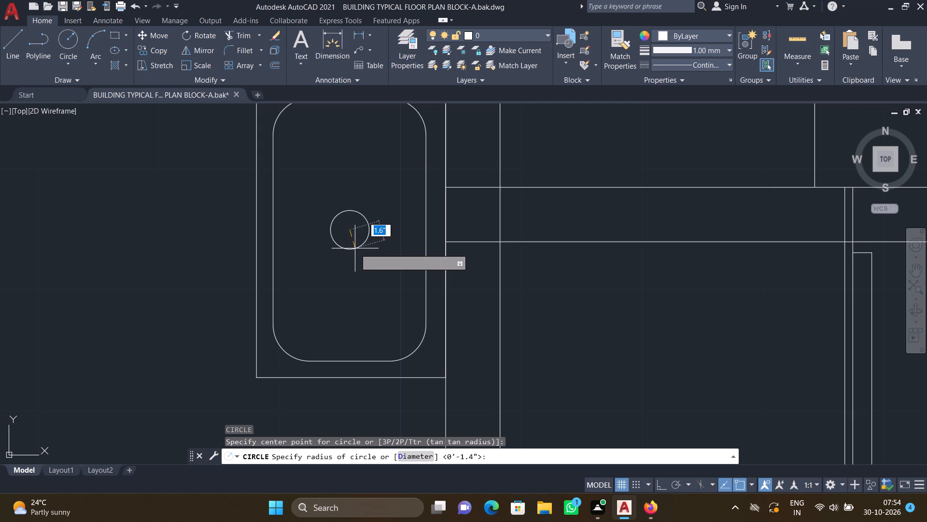
left_click(354, 246)
scroll(299, 230, "down", 2)
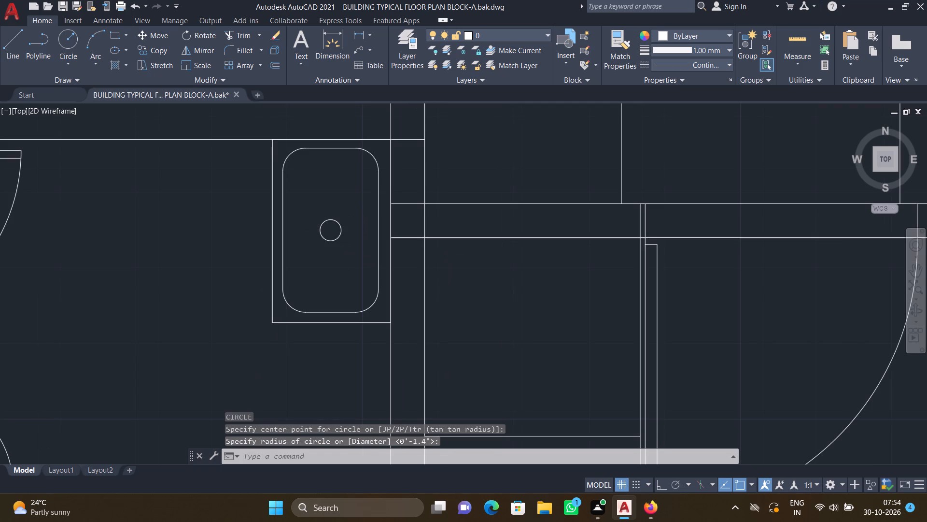
Draw a rectangle about 2'-11" wide by 1'-8" deep outside the lower toilet's upper wall, in the corner beside the bedroom door.
scroll(298, 230, "down", 2)
scroll(310, 289, "down", 3)
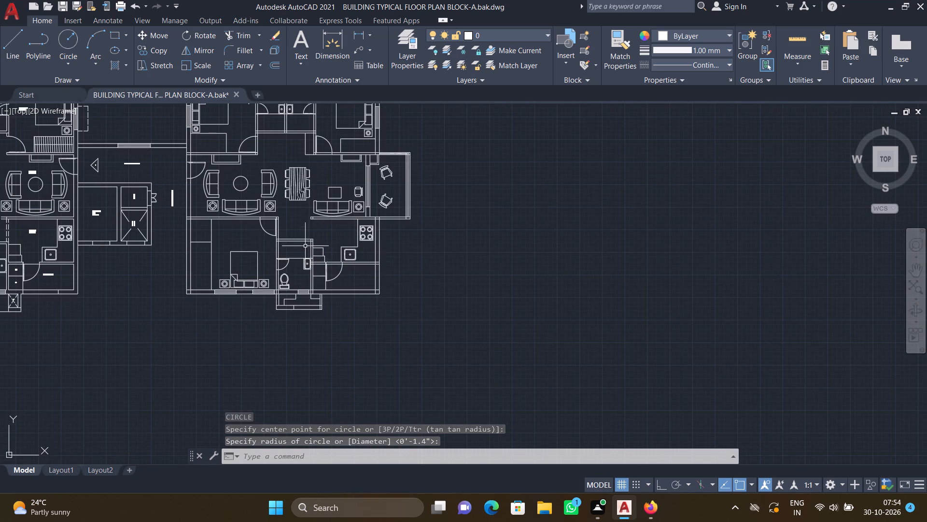
scroll(291, 234, "up", 2)
type("rec")
key("Return")
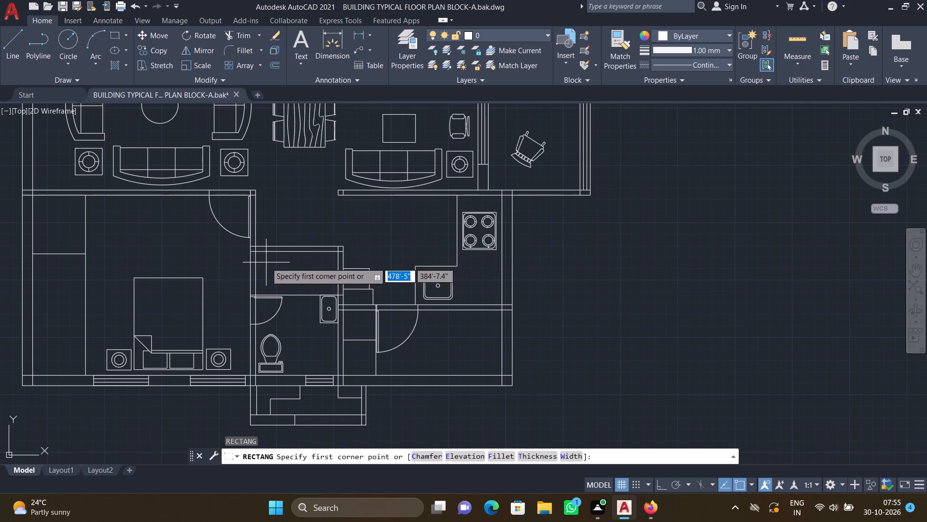
scroll(265, 261, "up", 2)
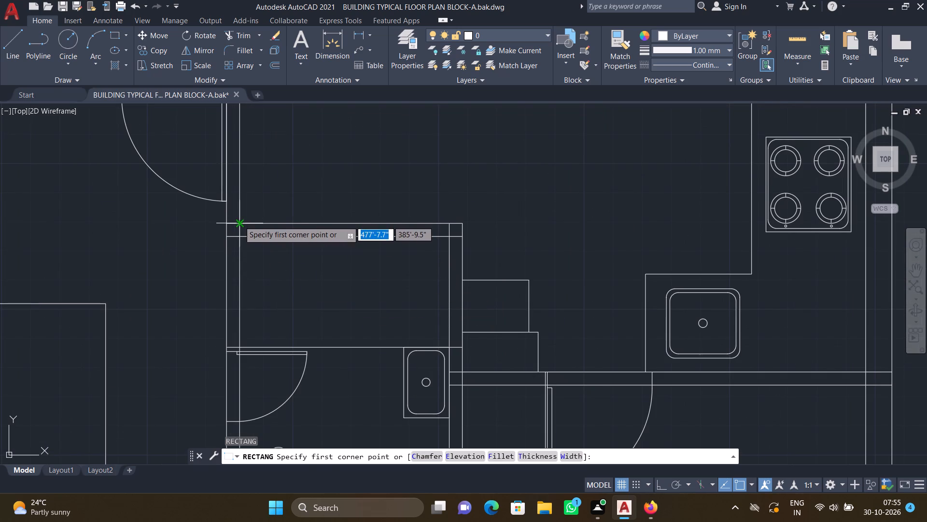
left_click(239, 221)
scroll(253, 174, "down", 2)
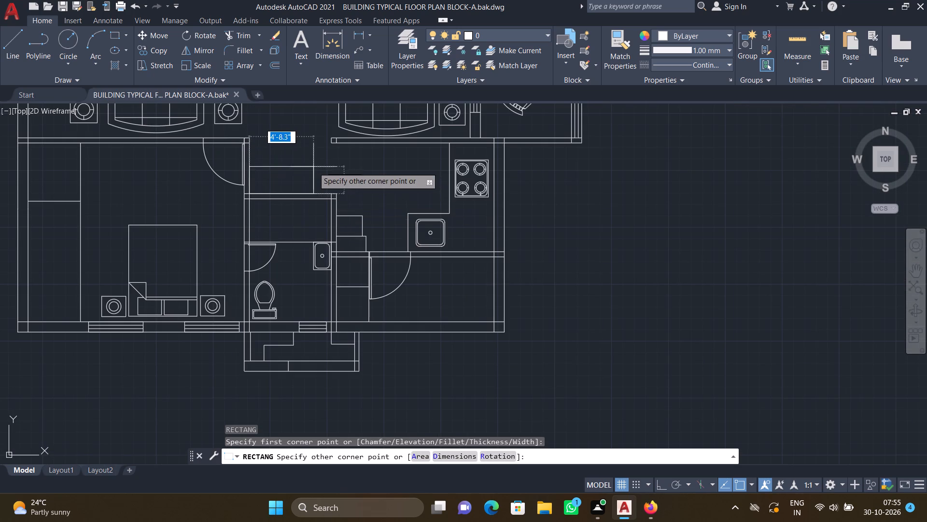
scroll(300, 166, "up", 2)
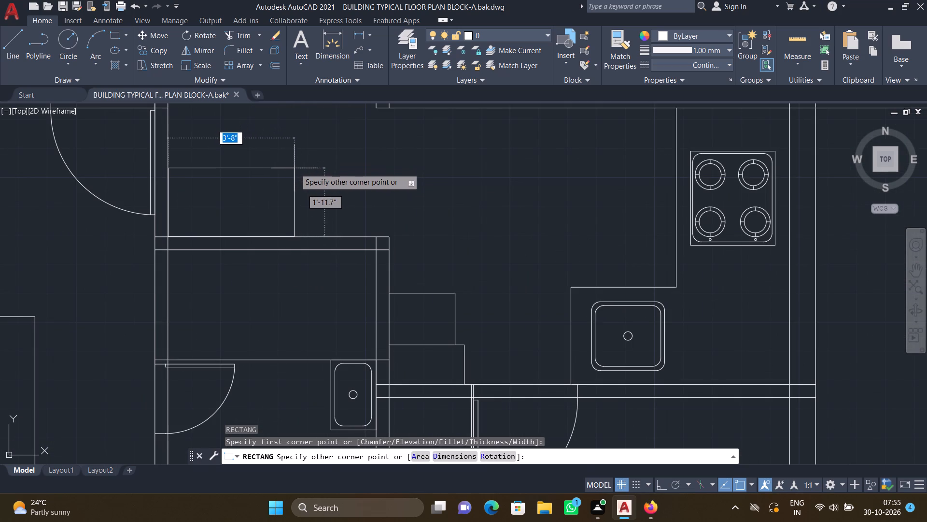
left_click(268, 179)
scroll(267, 220, "down", 1)
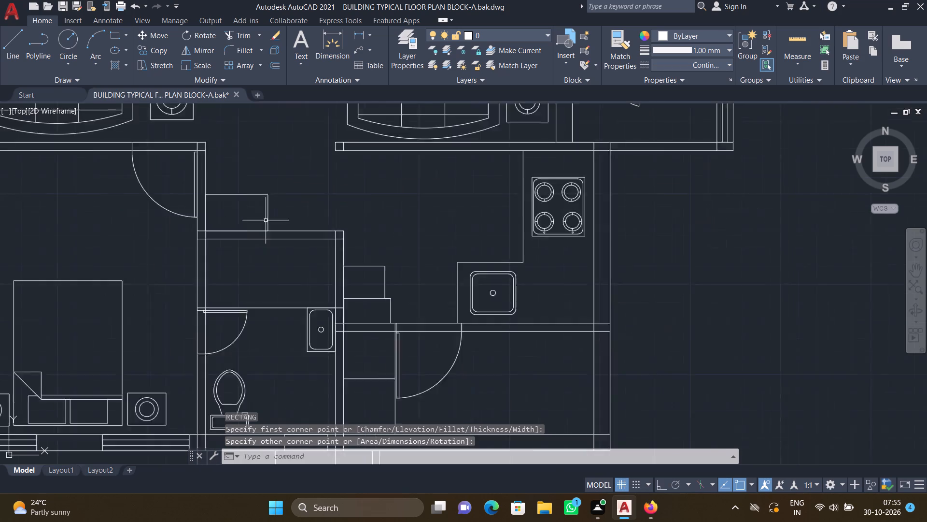
Draw an inner rectangle about 2'-7" wide by 1'-4.6" deep inside the washbasin outline beside the lower bedroom door.
scroll(262, 220, "down", 2)
scroll(243, 224, "up", 3)
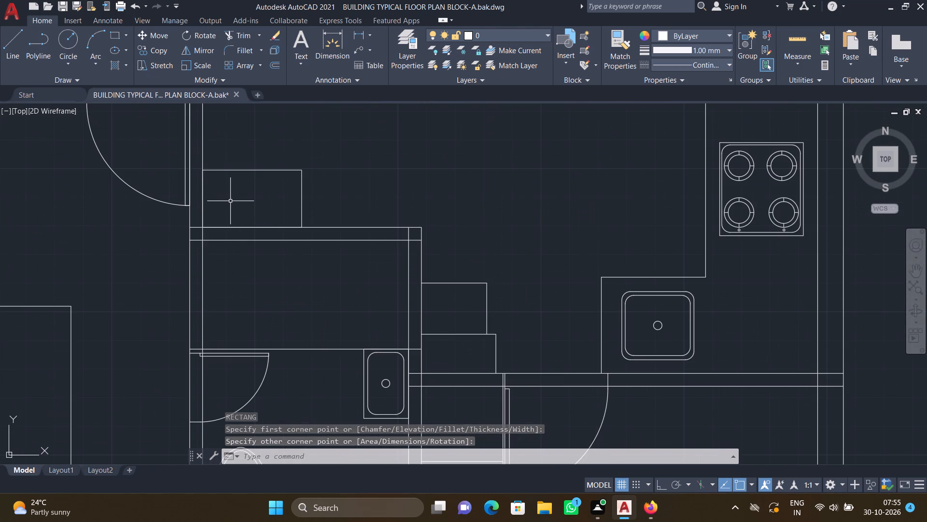
type("rec")
key("Return")
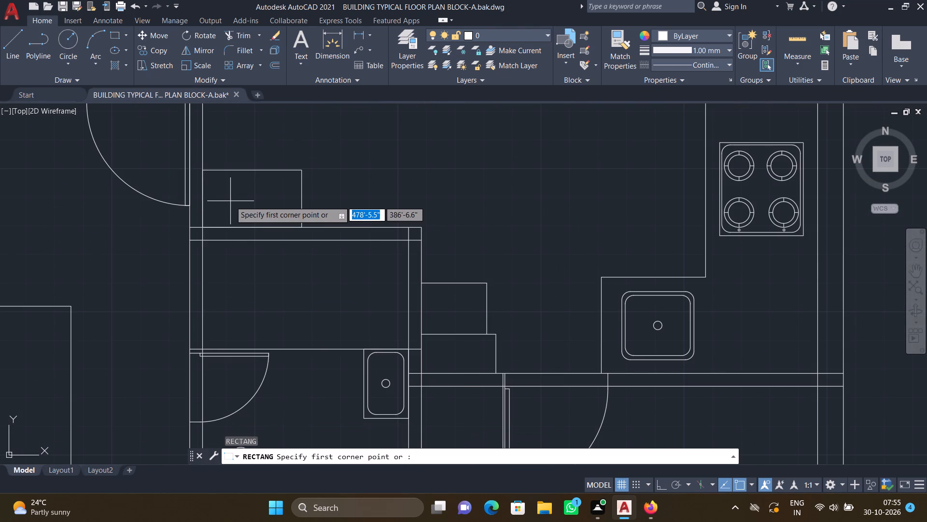
scroll(210, 188, "up", 2)
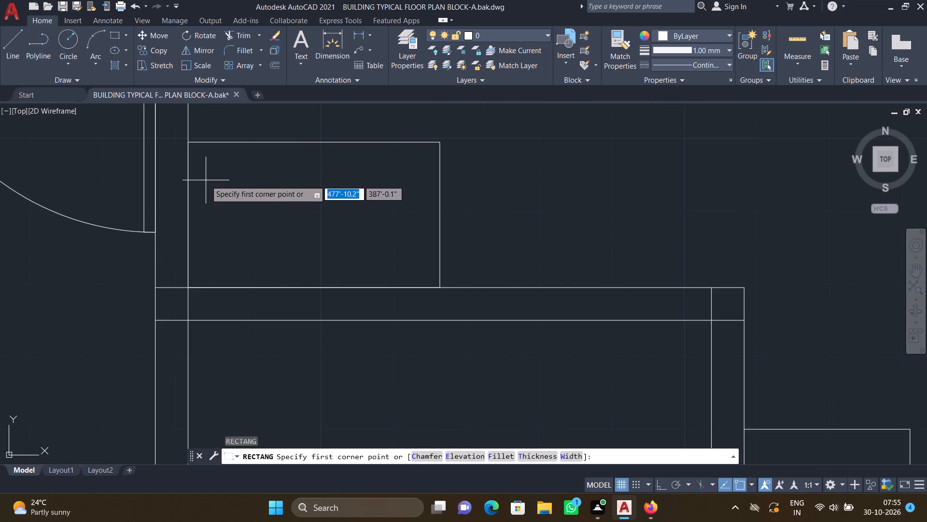
scroll(206, 157, "up", 2)
scroll(187, 152, "down", 1)
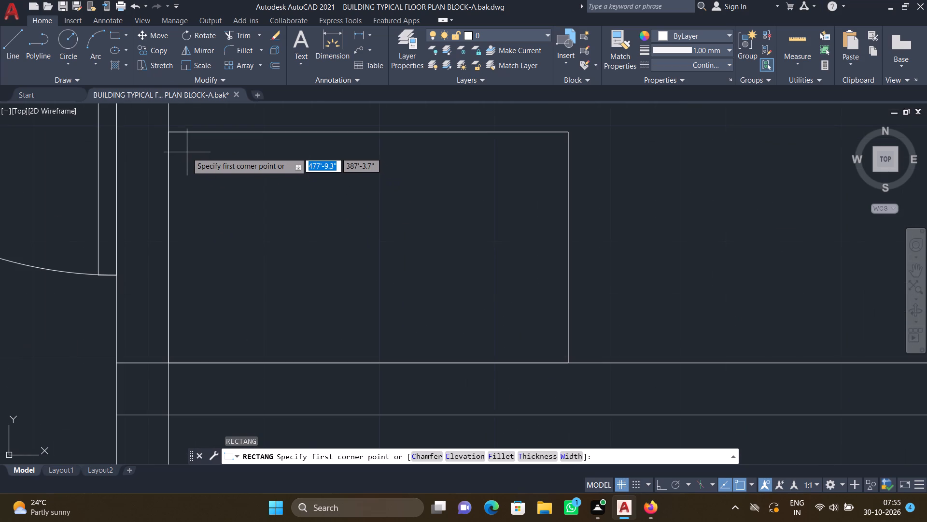
left_click(186, 149)
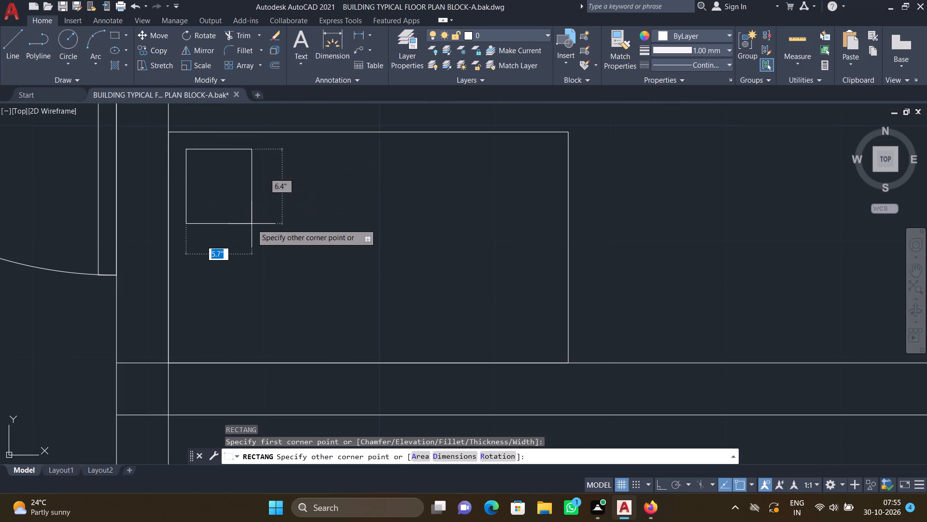
scroll(270, 232, "down", 1)
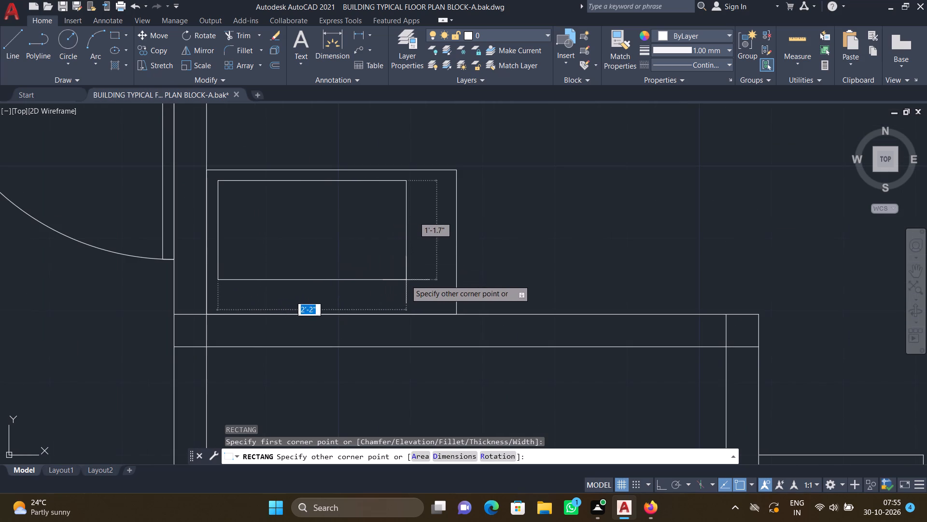
scroll(421, 286, "up", 1)
scroll(446, 295, "down", 1)
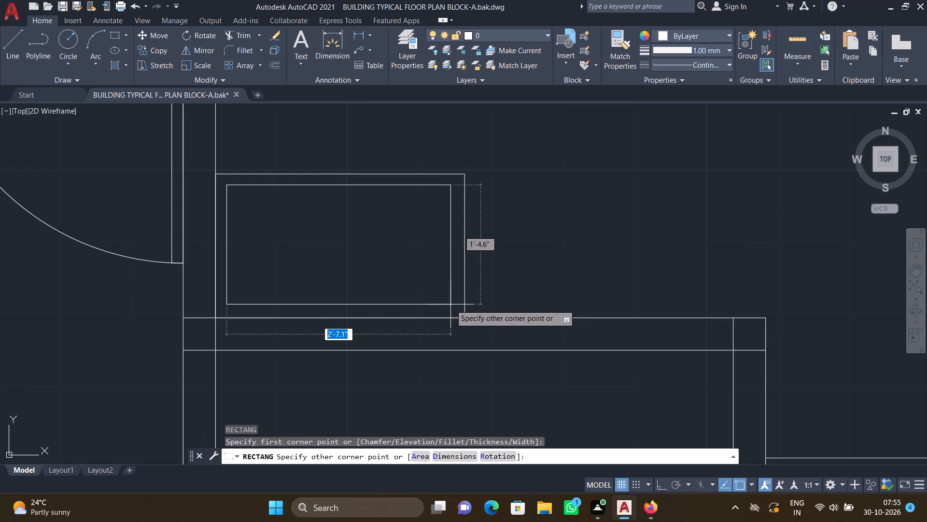
left_click(450, 304)
Fillet all four corners of that basin's inner rectangle with a 3" radius.
key("f")
key("Return")
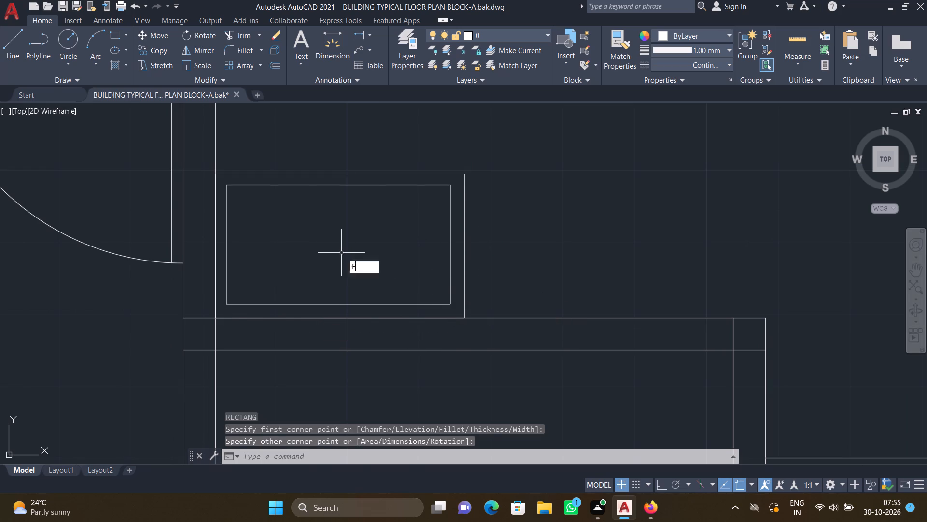
left_click(328, 184)
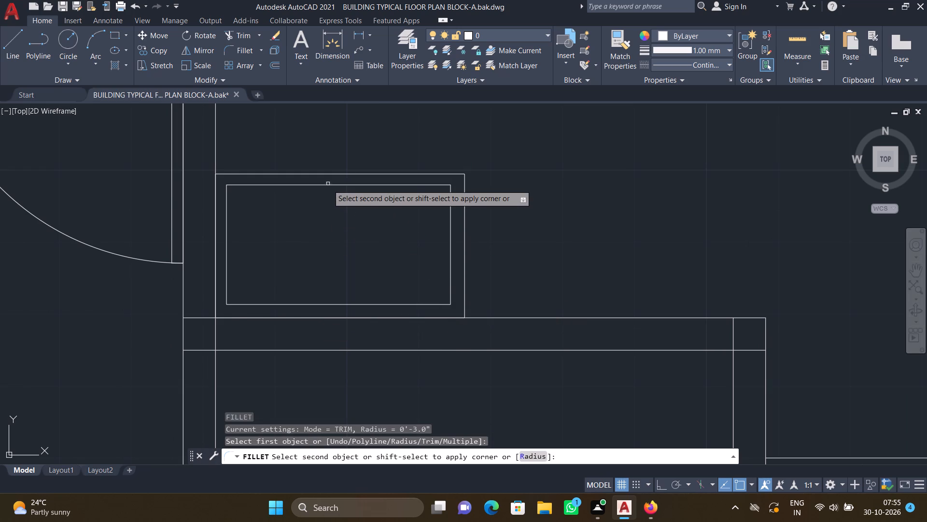
left_click(226, 216)
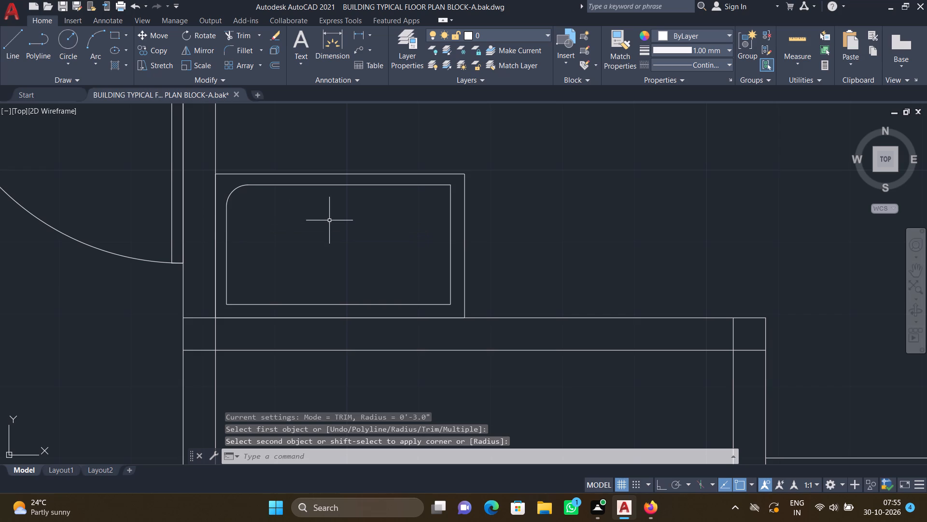
key("space")
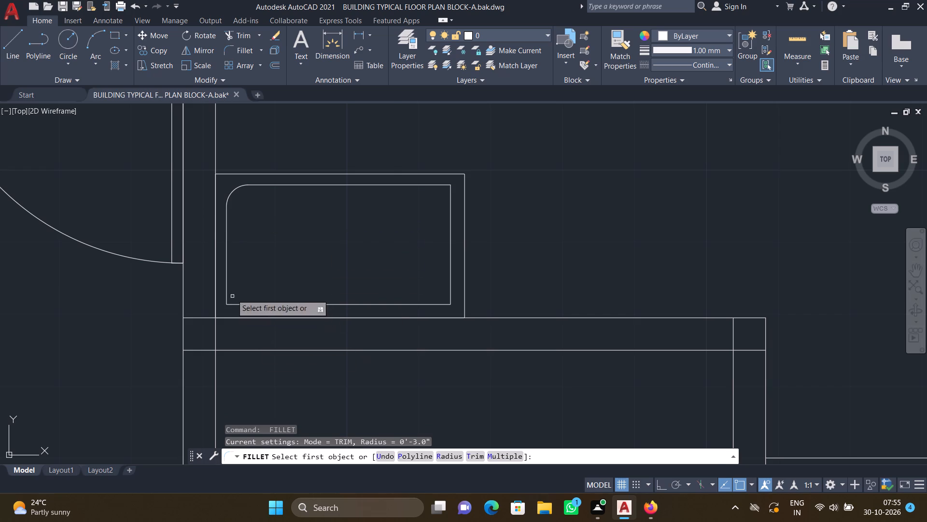
left_click(226, 267)
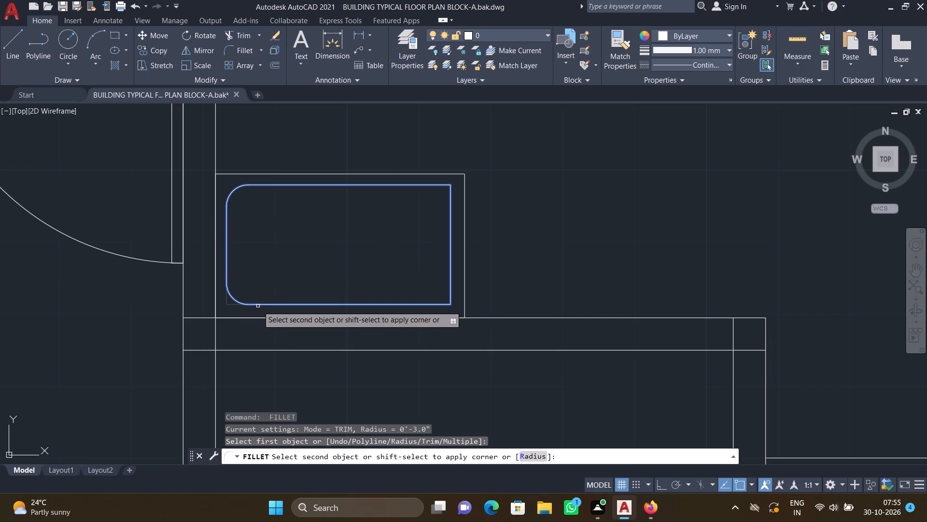
left_click(258, 306)
key("space")
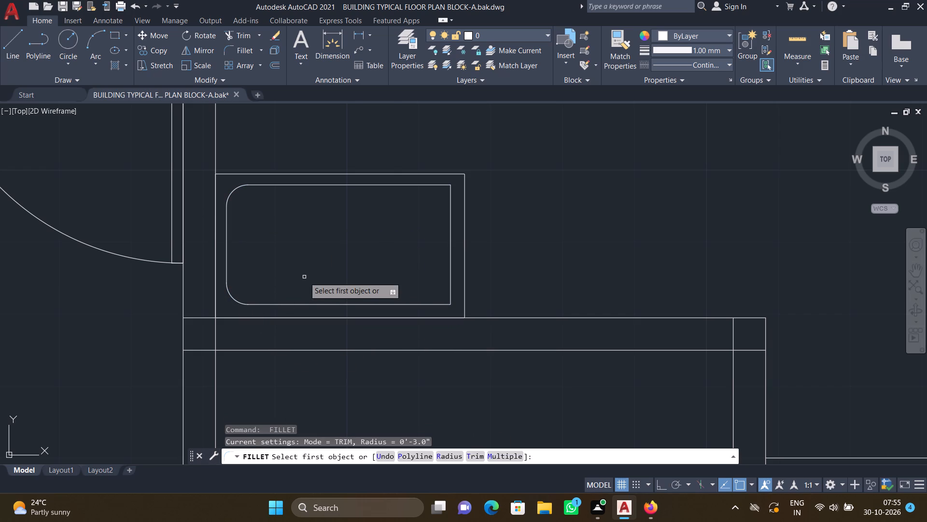
left_click(388, 184)
left_click(451, 228)
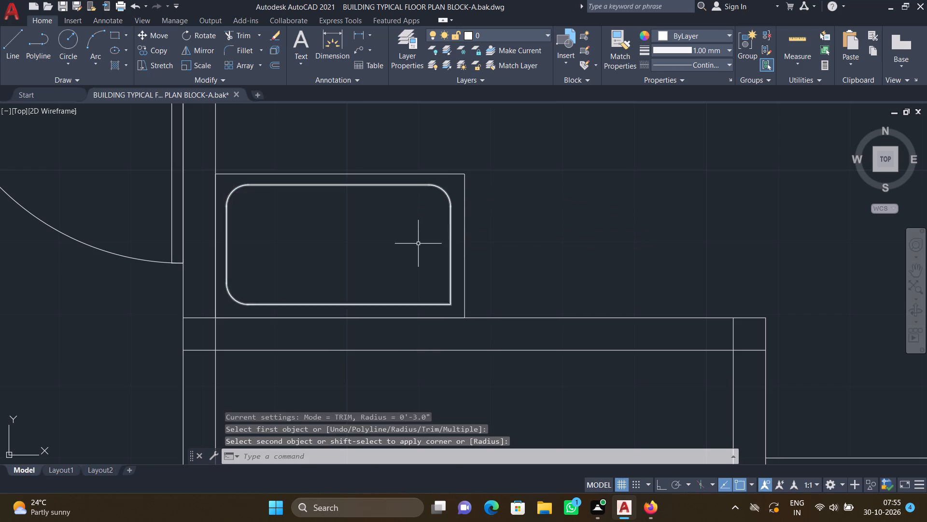
key("space")
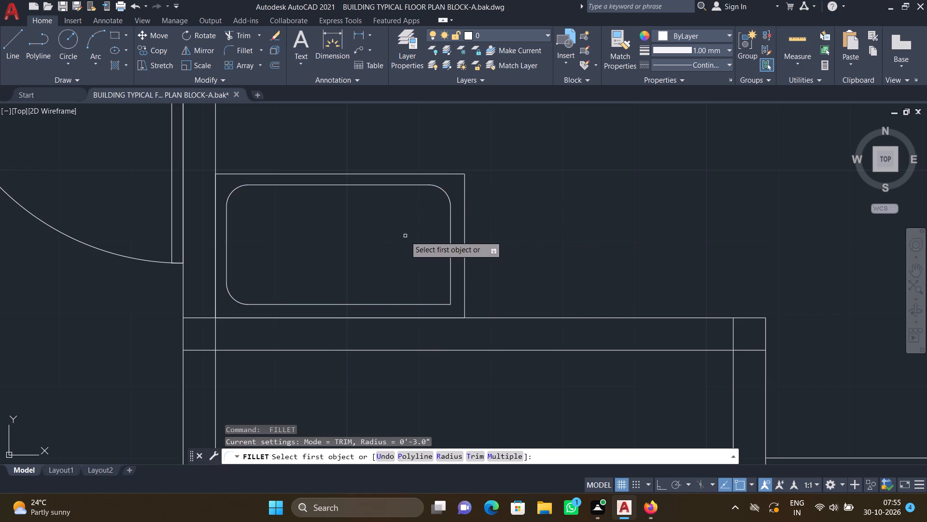
left_click(398, 303)
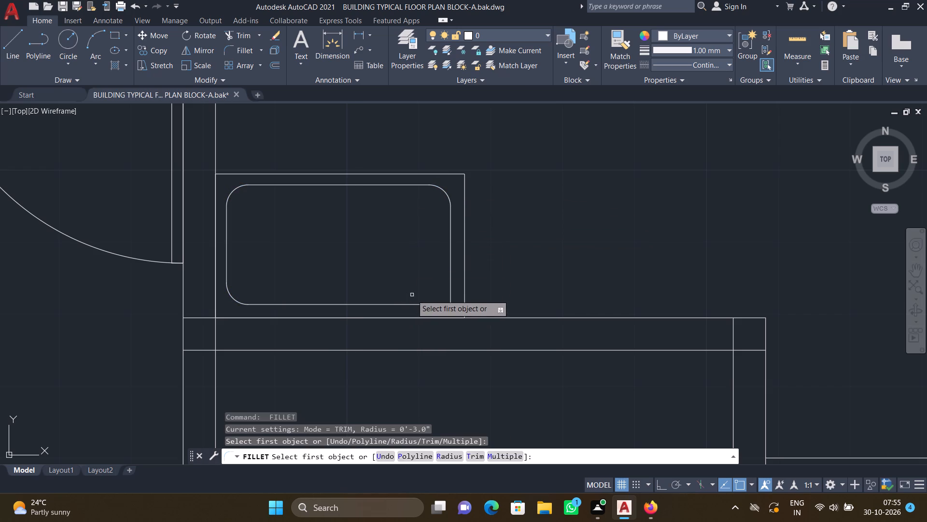
left_click(423, 303)
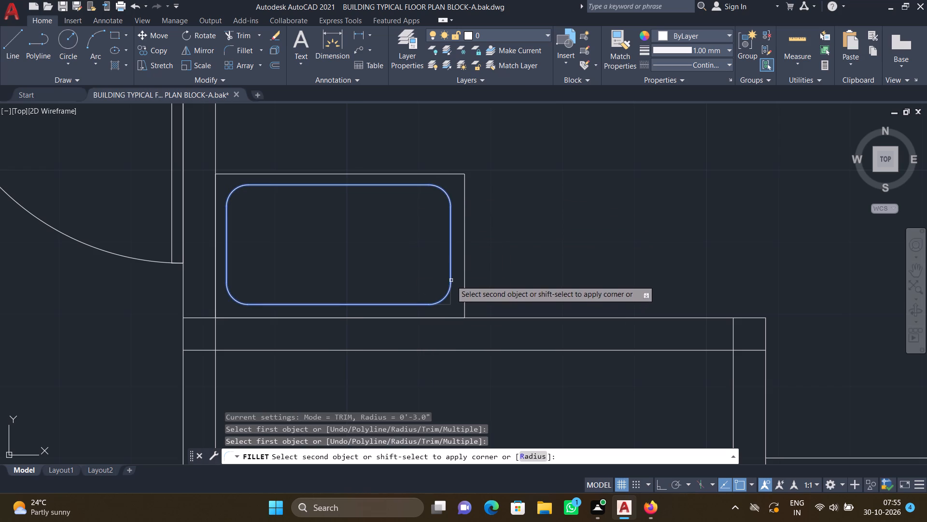
left_click(451, 280)
Draw a small drain circle at the centre of the rounded bowl beside the lower bedroom door.
key("c")
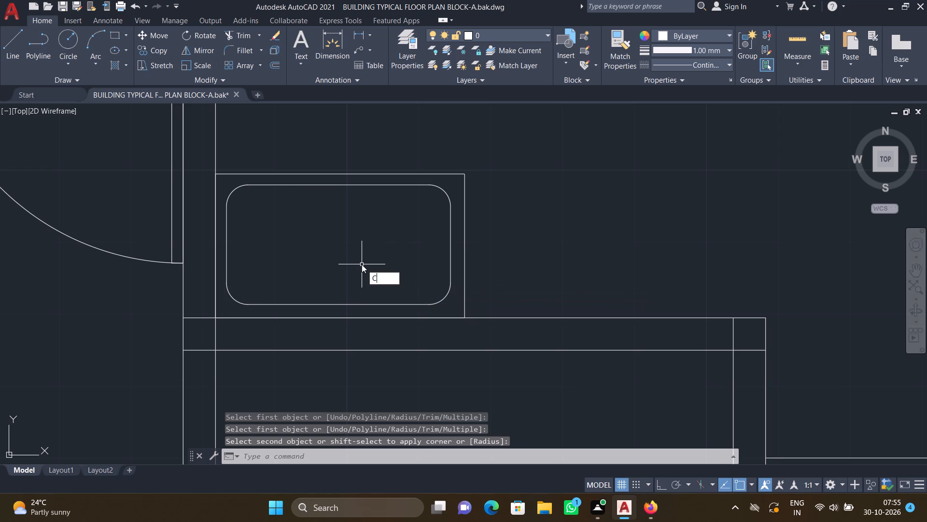
key("Return")
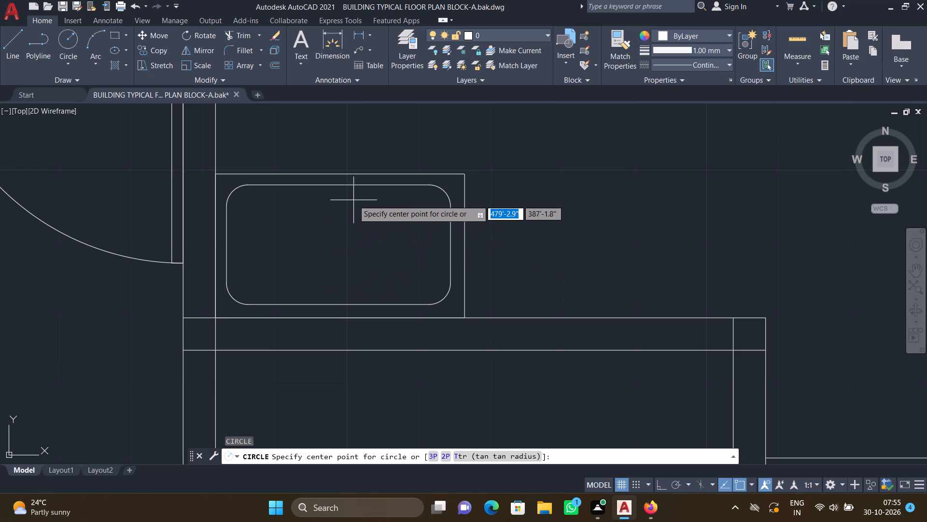
left_click(338, 247)
left_click(339, 253)
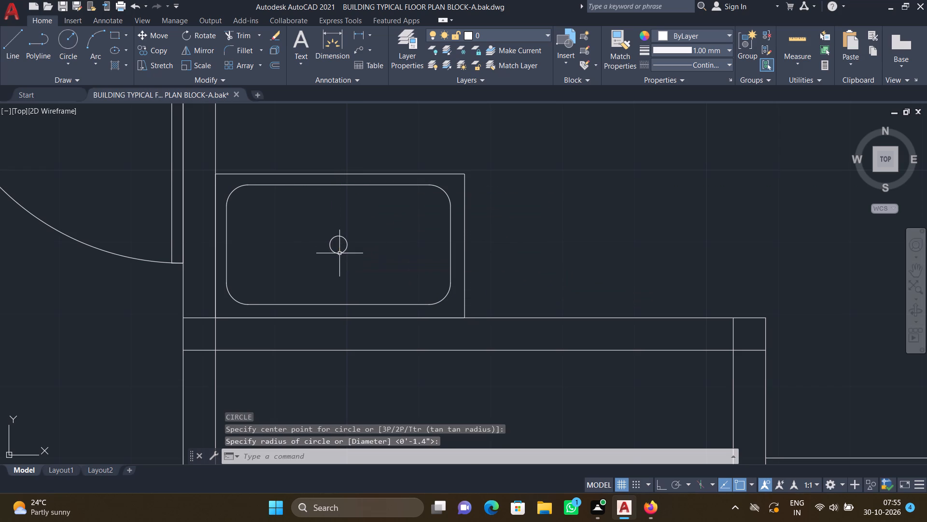
Set the current linetype to the dashed ACAD_ISO02W100.
scroll(328, 239, "down", 3)
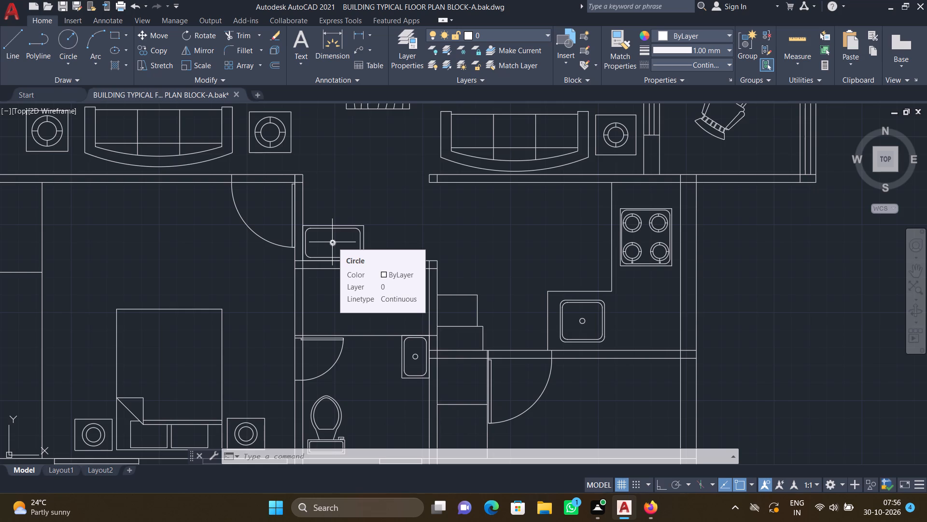
scroll(330, 238, "down", 3)
middle_click_drag(297, 256, 407, 274)
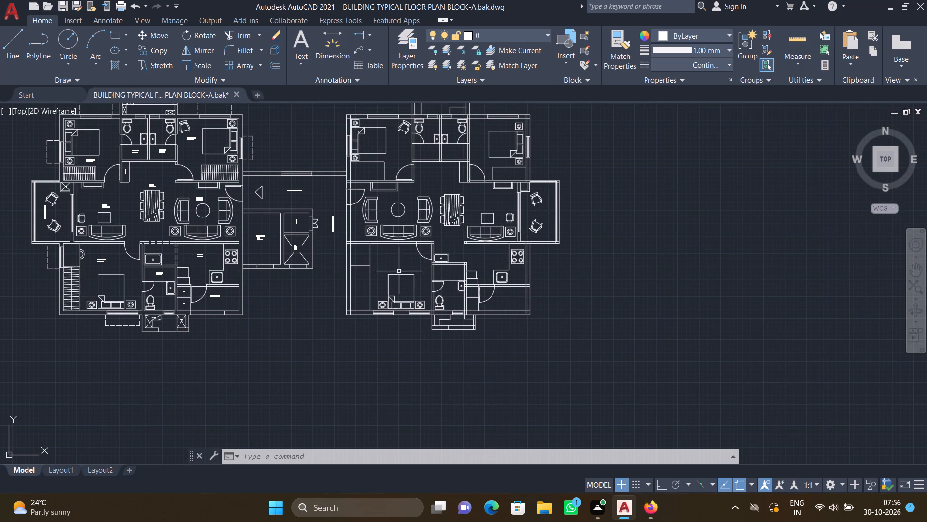
scroll(411, 197, "up", 2)
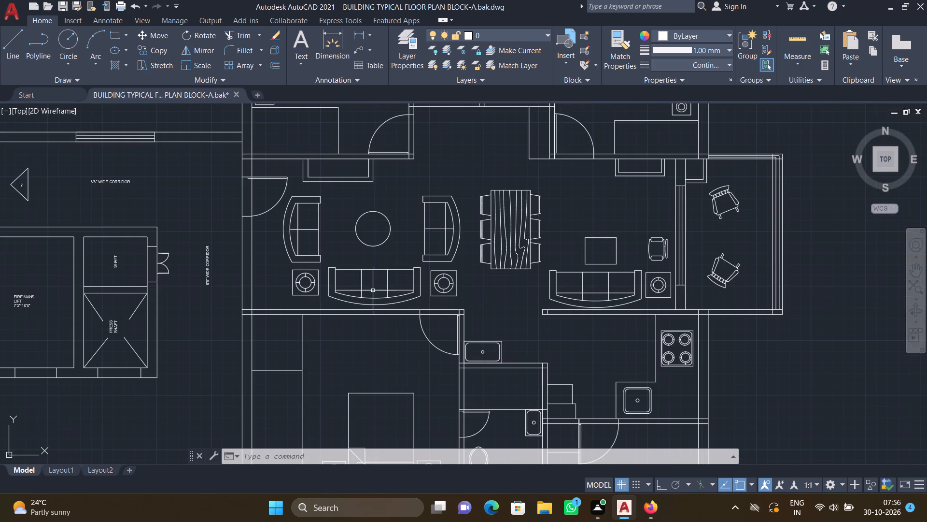
scroll(360, 251, "down", 3)
scroll(414, 169, "up", 2)
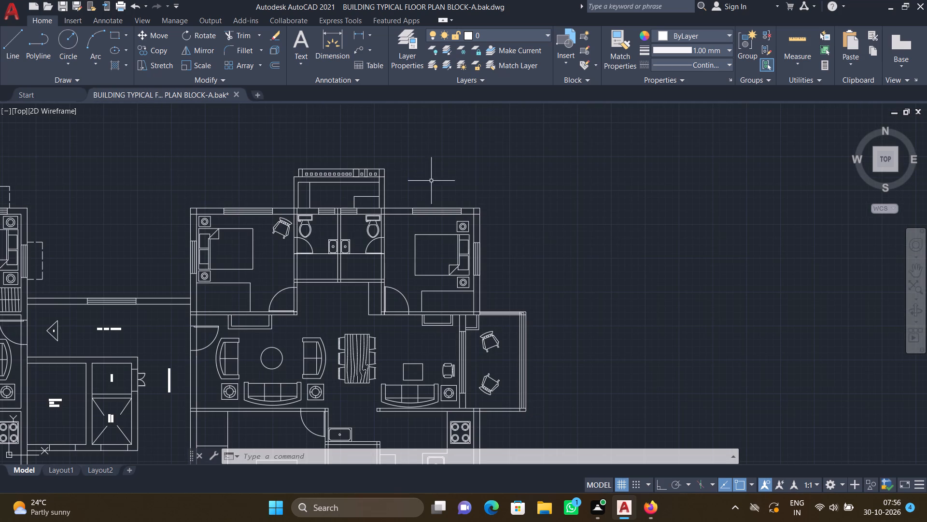
scroll(440, 313, "down", 2)
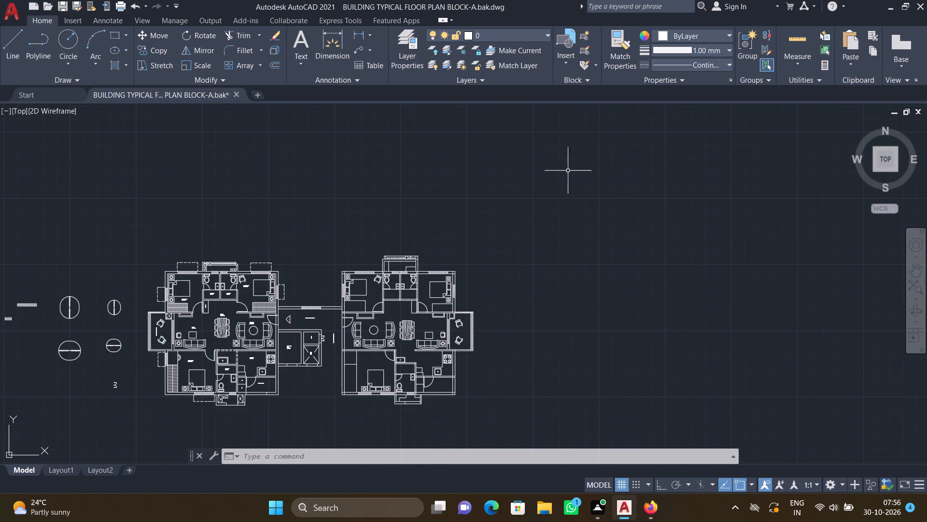
left_click(702, 63)
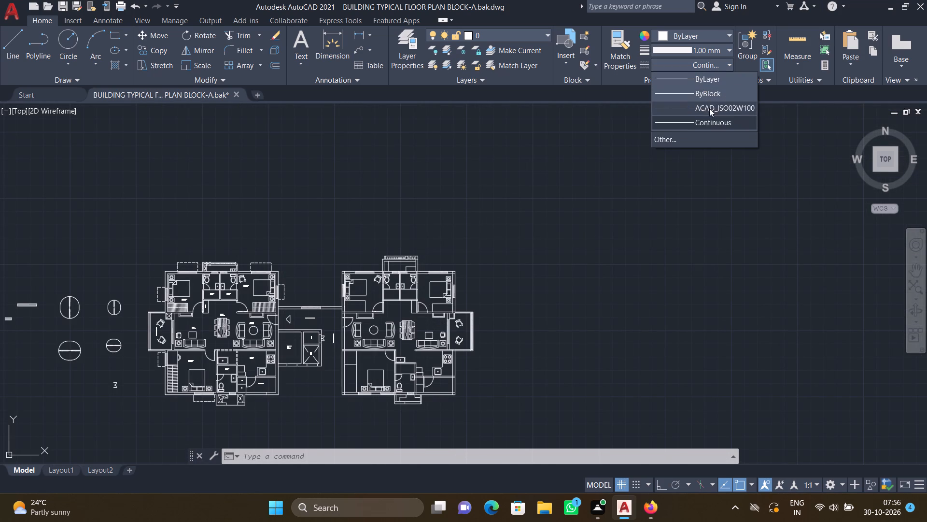
left_click(708, 106)
Draw a three-sided dashed projection outline, about 6'-4" wide by 2'-4" deep, outside the top-wall window of the right-hand unit's upper-left bedroom.
scroll(421, 242, "up", 2)
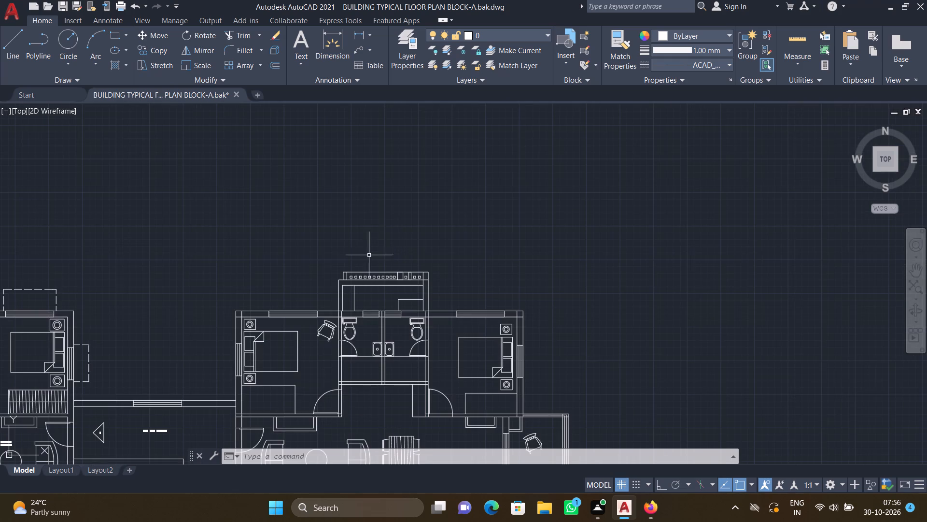
key("l")
key("Return")
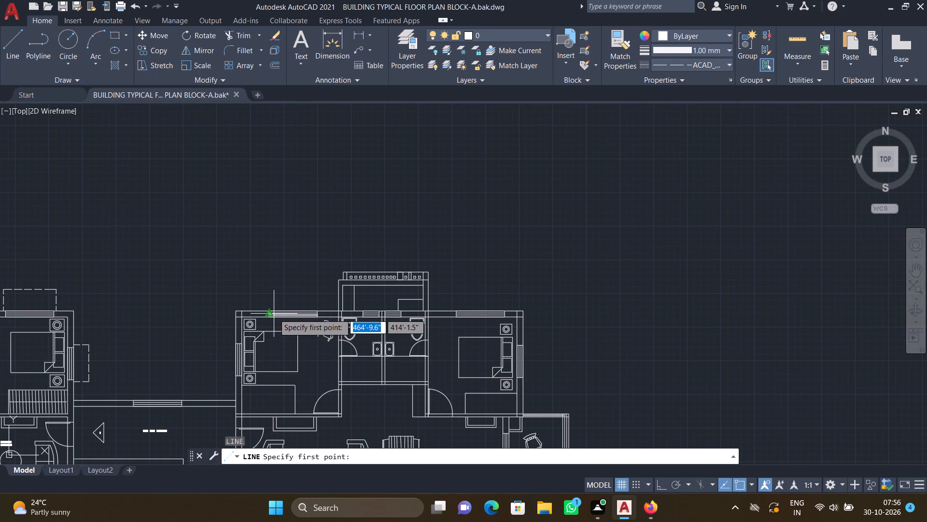
scroll(267, 325, "up", 2)
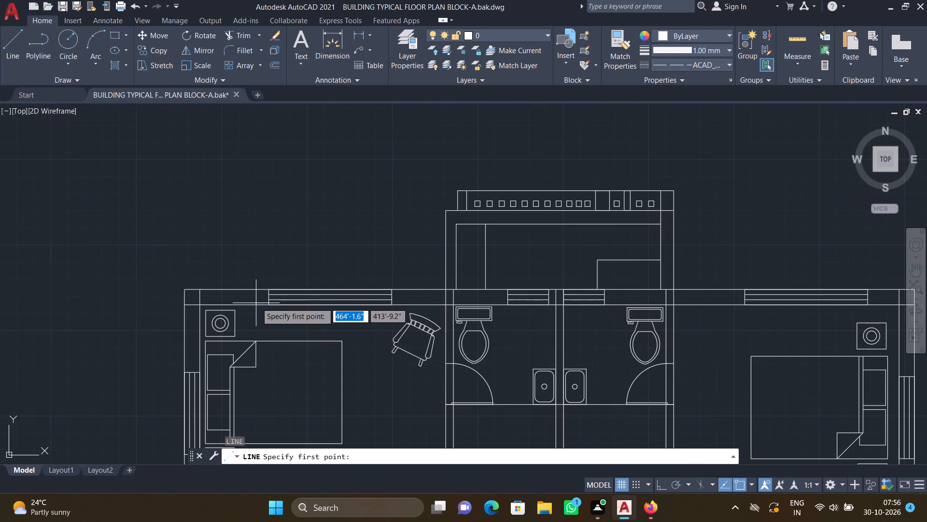
scroll(263, 294, "up", 1)
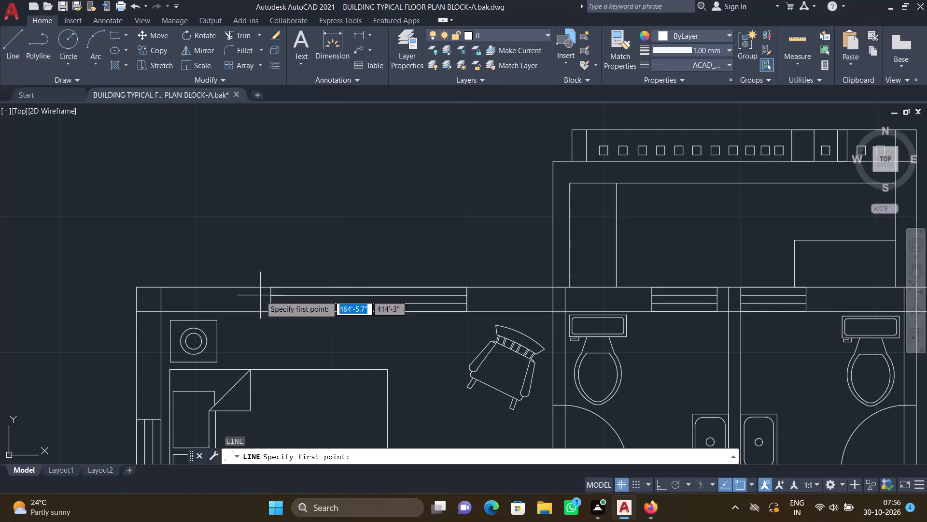
scroll(260, 295, "up", 2)
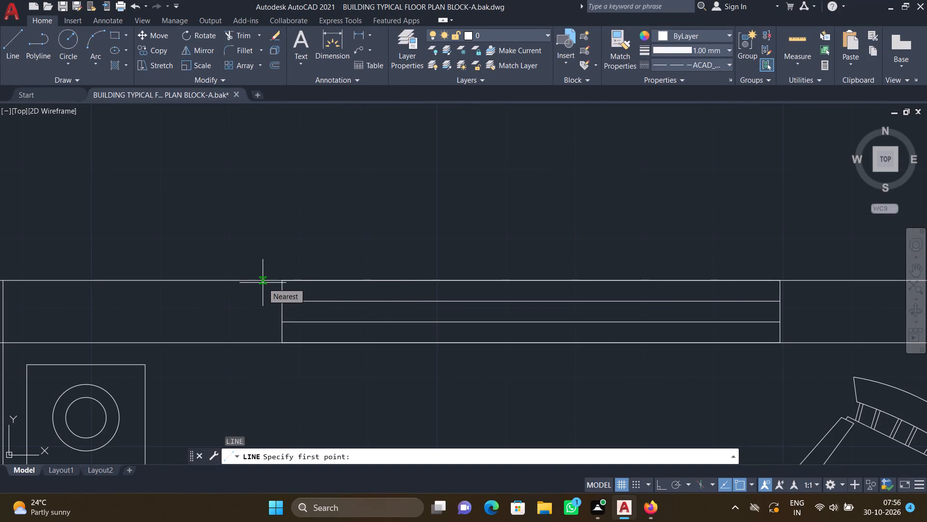
scroll(266, 285, "up", 1)
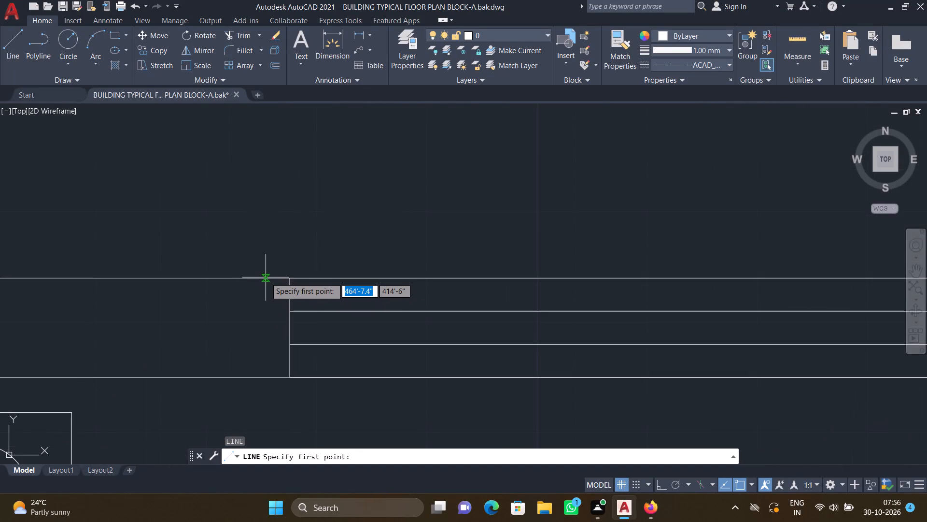
left_click(267, 278)
scroll(283, 241, "down", 2)
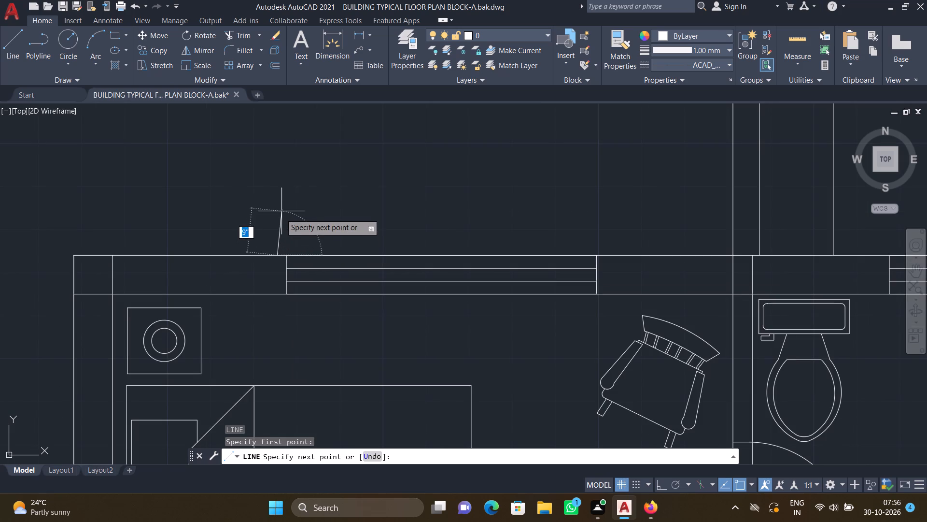
key("F8")
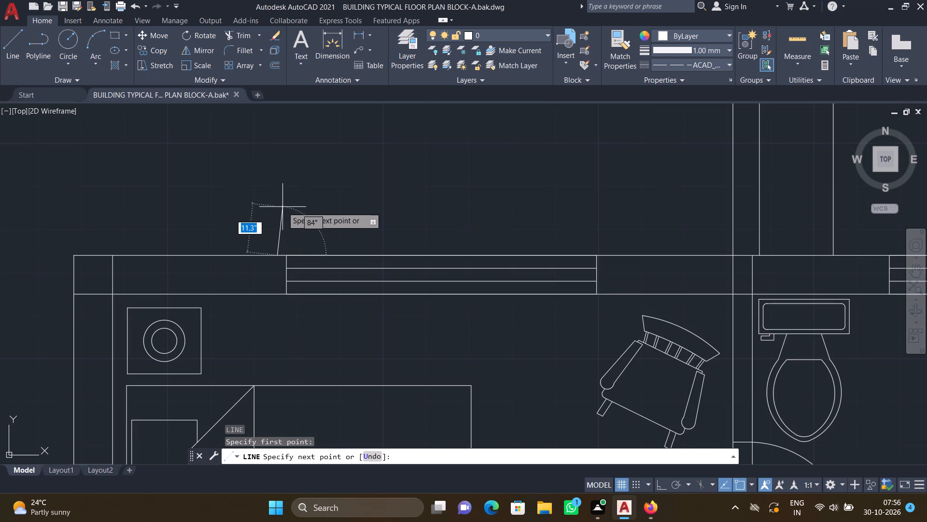
scroll(270, 194, "down", 2)
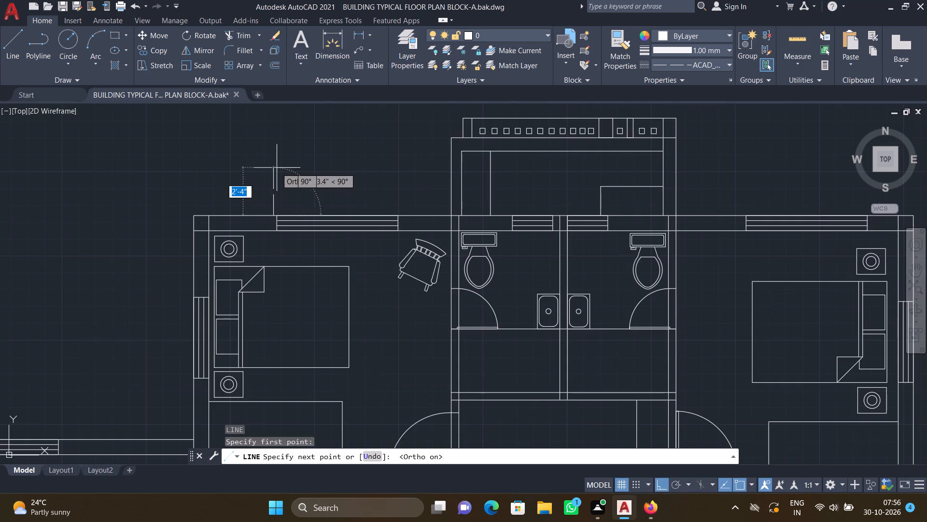
middle_click(247, 244)
scroll(278, 172, "up", 2)
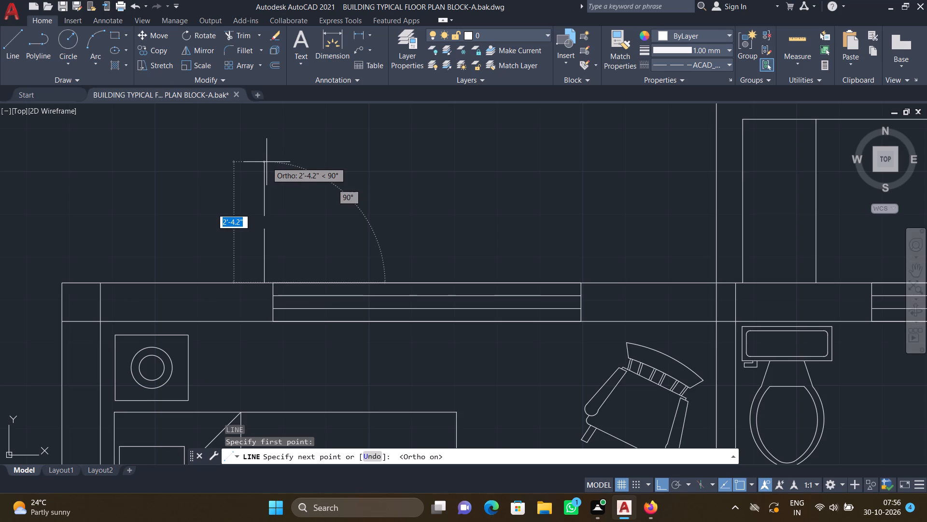
left_click(267, 162)
scroll(310, 166, "down", 2)
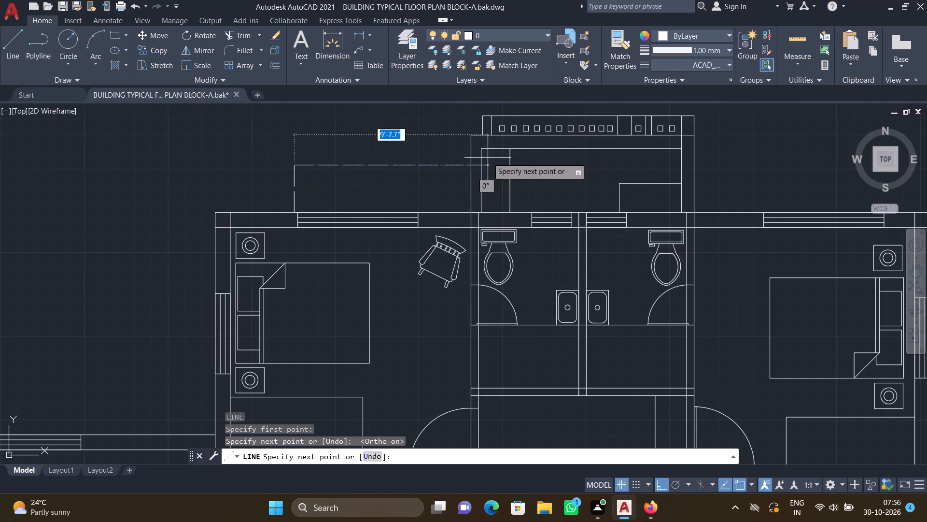
scroll(435, 167, "up", 2)
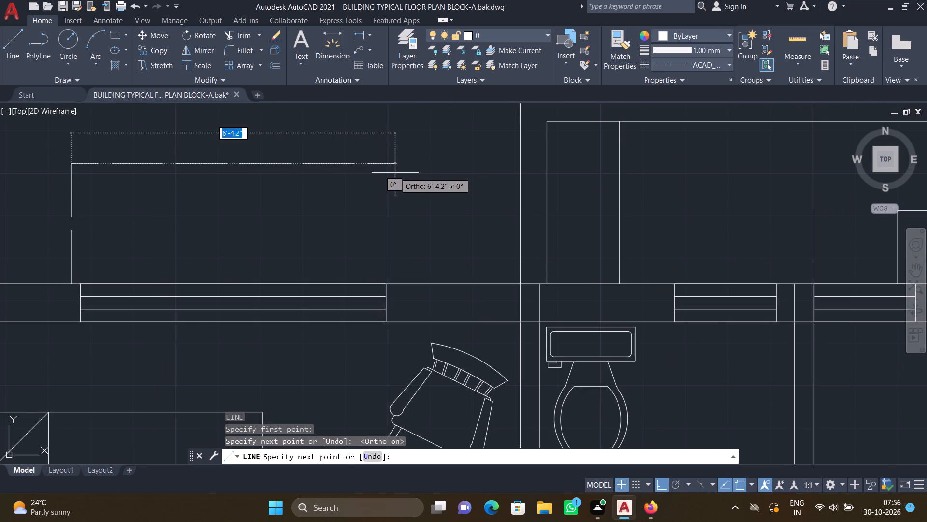
left_click(394, 172)
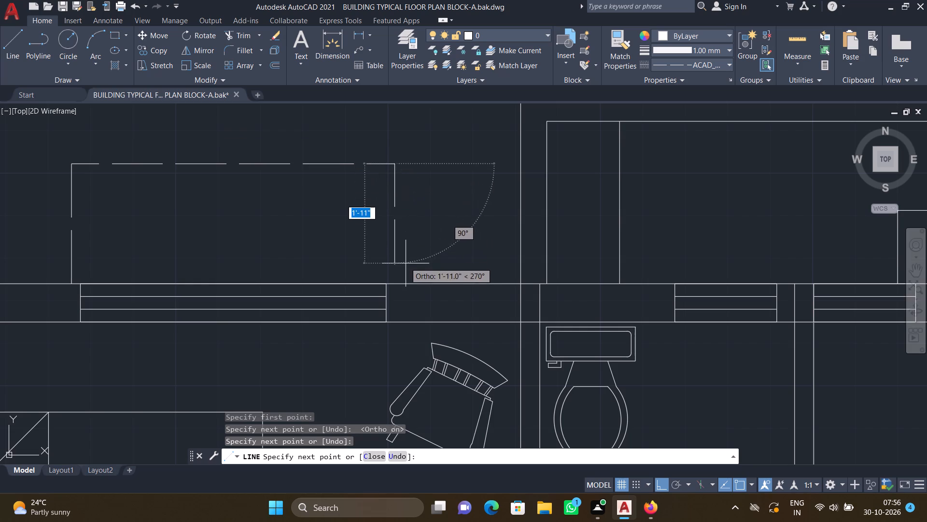
scroll(407, 268, "up", 2)
left_click(371, 307)
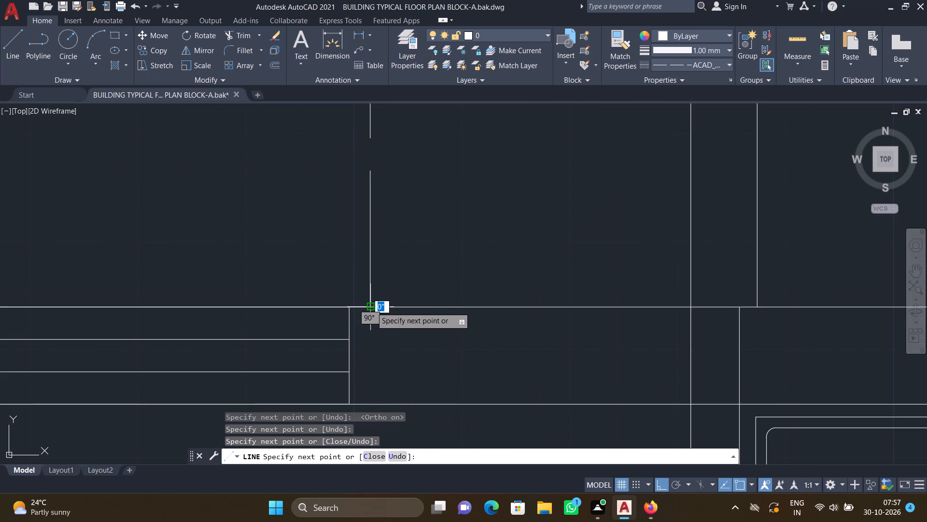
key("Return")
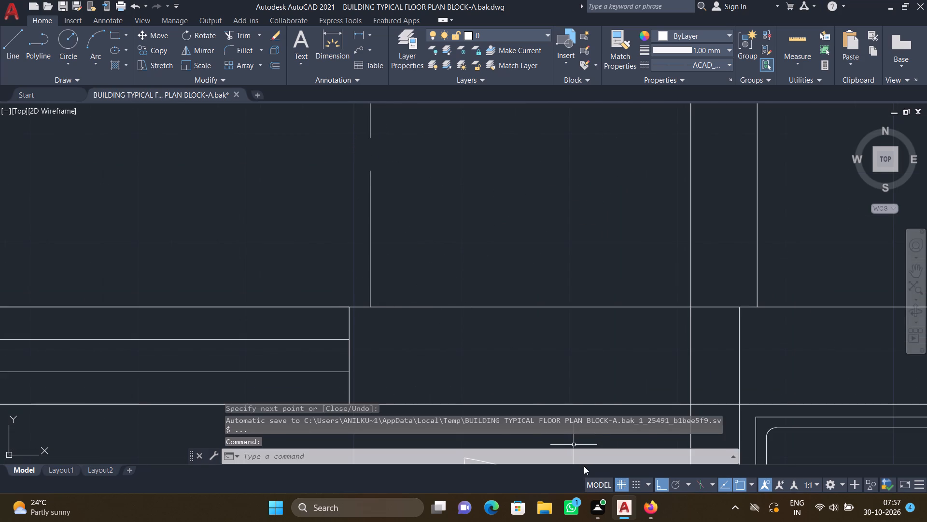
Draw a three-sided dashed projection outline, about 6'-5" wide by 2'-5" deep, outside the top-wall window of the right-hand unit's upper-right bedroom.
scroll(498, 325, "down", 4)
middle_click_drag(552, 316, 397, 295)
middle_click_drag(577, 295, 418, 293)
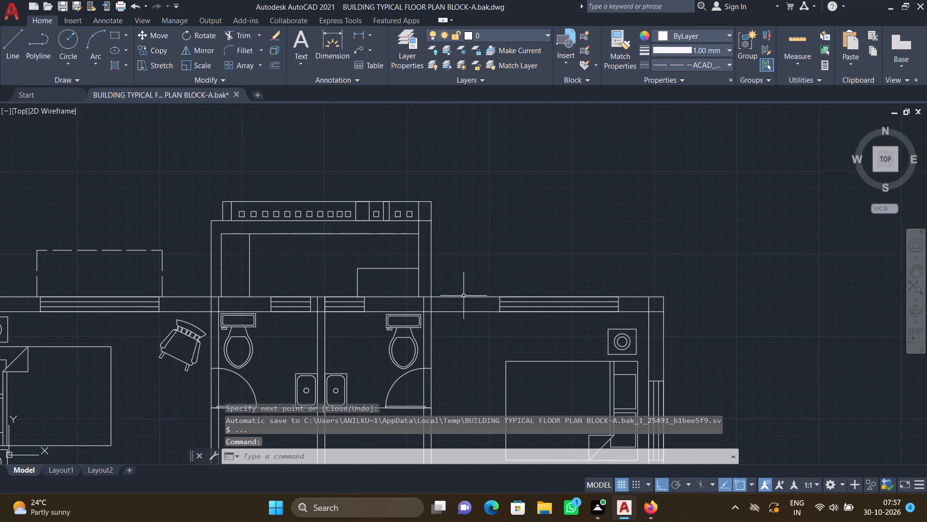
scroll(545, 285, "up", 2)
key("l")
key("Return")
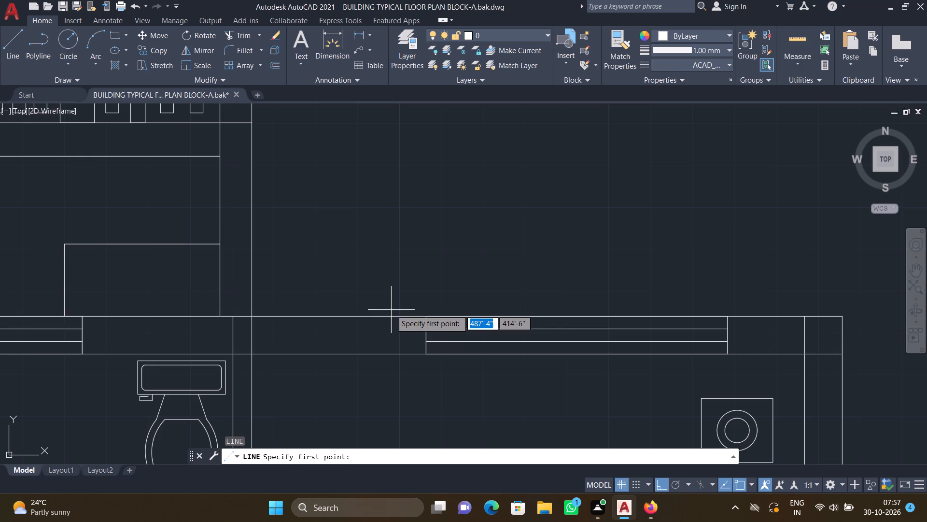
scroll(412, 317, "up", 2)
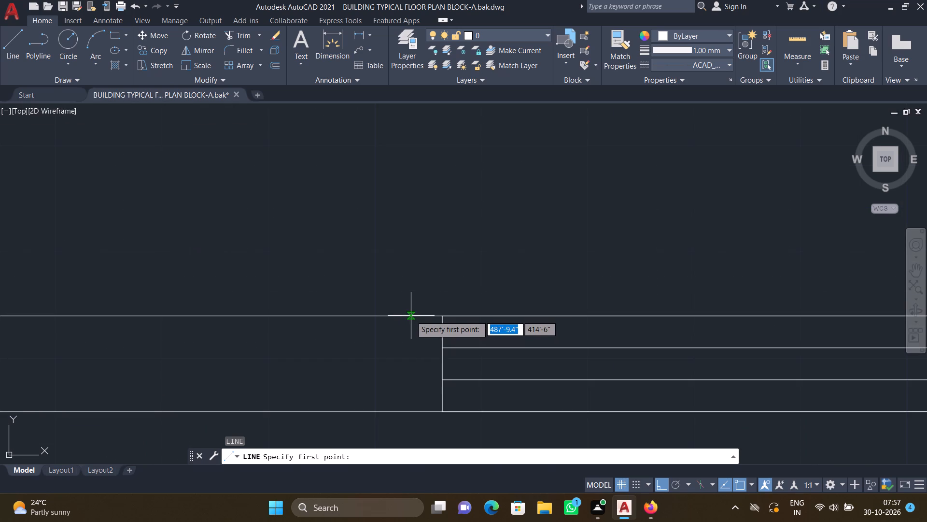
left_click(411, 315)
scroll(435, 278, "down", 4)
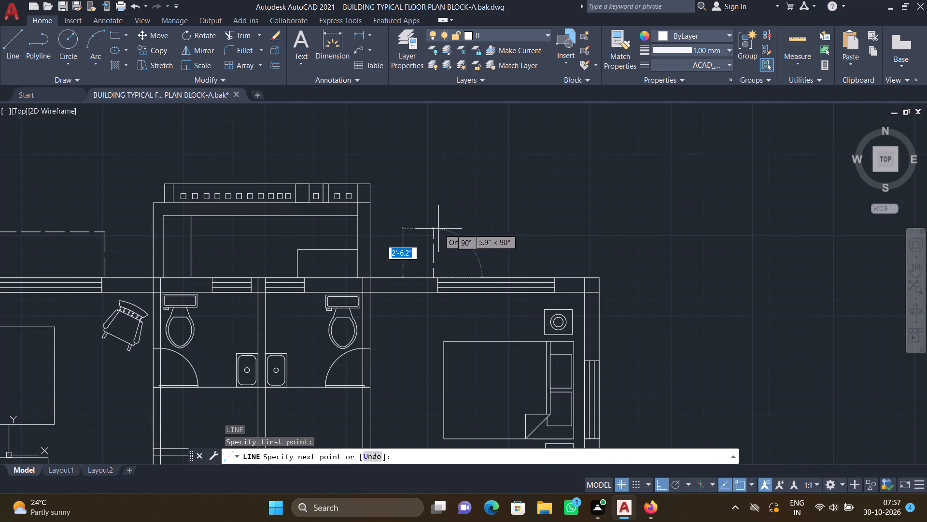
scroll(438, 229, "up", 3)
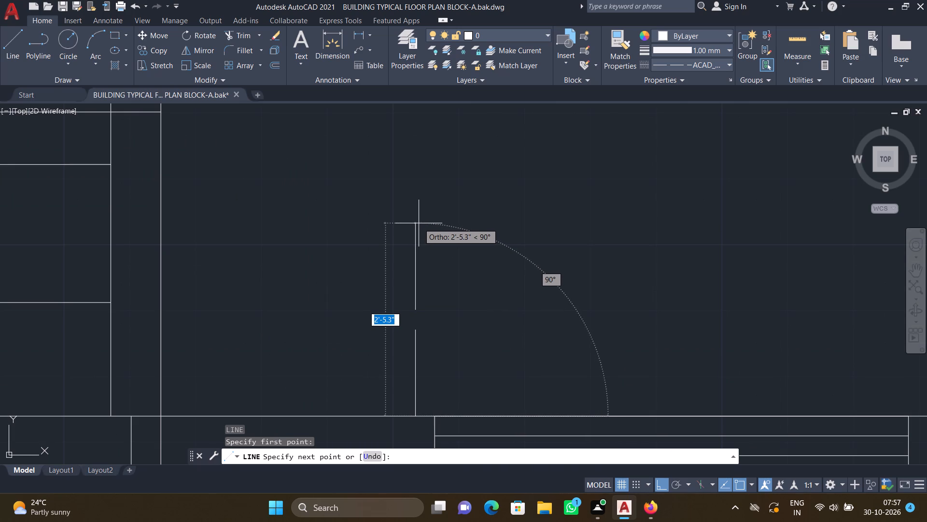
scroll(403, 208, "down", 1)
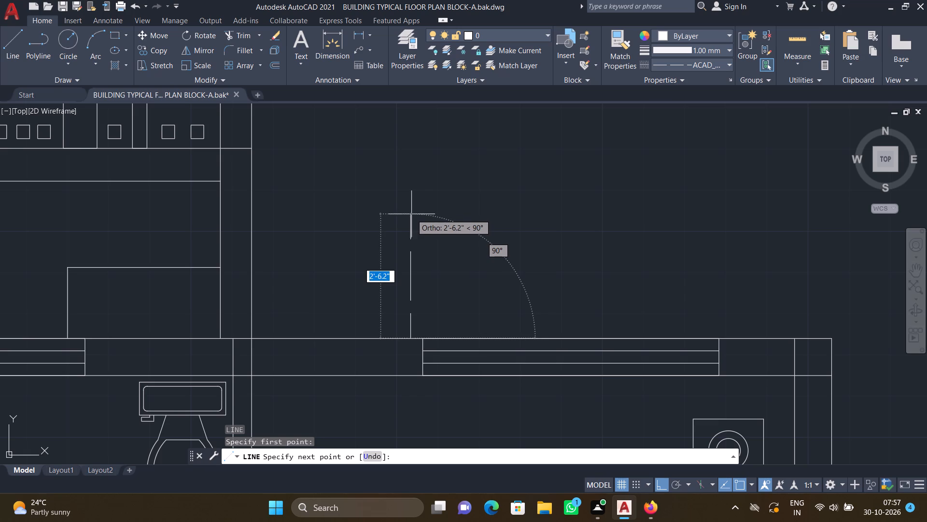
left_click(411, 217)
scroll(533, 223, "down", 3)
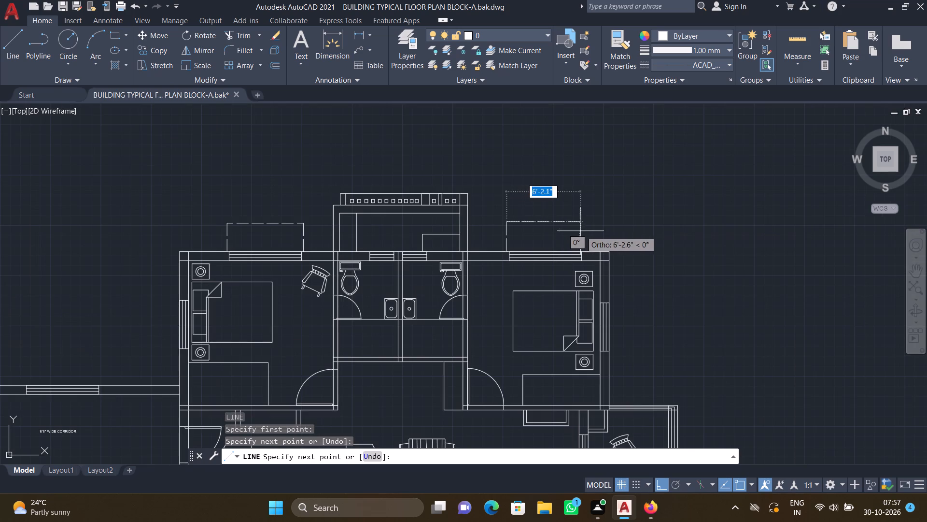
scroll(603, 235, "up", 2)
scroll(553, 225, "up", 1)
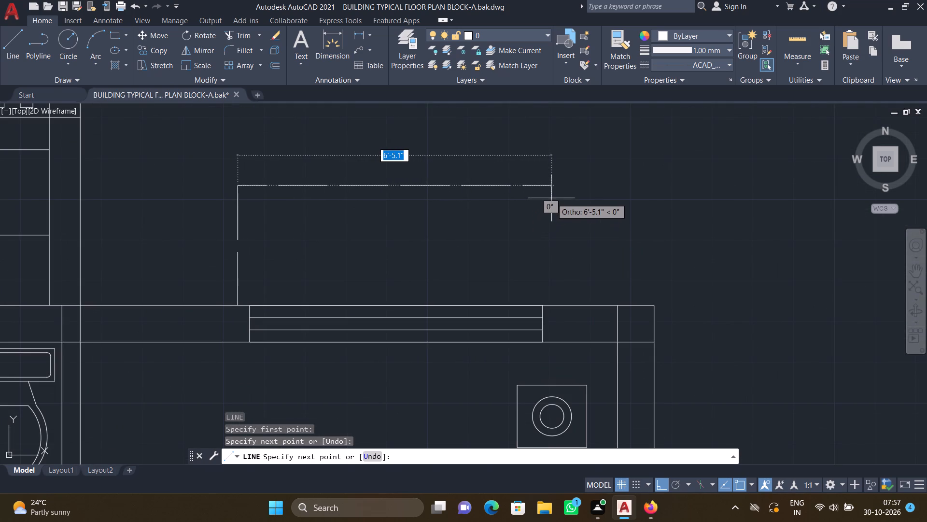
left_click_drag(551, 197, 552, 203)
scroll(552, 296, "up", 1)
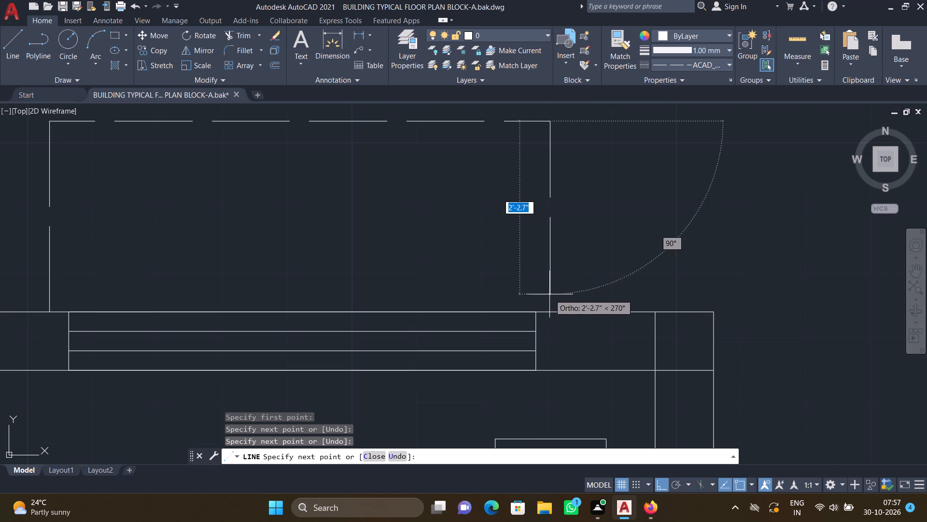
left_click(548, 311)
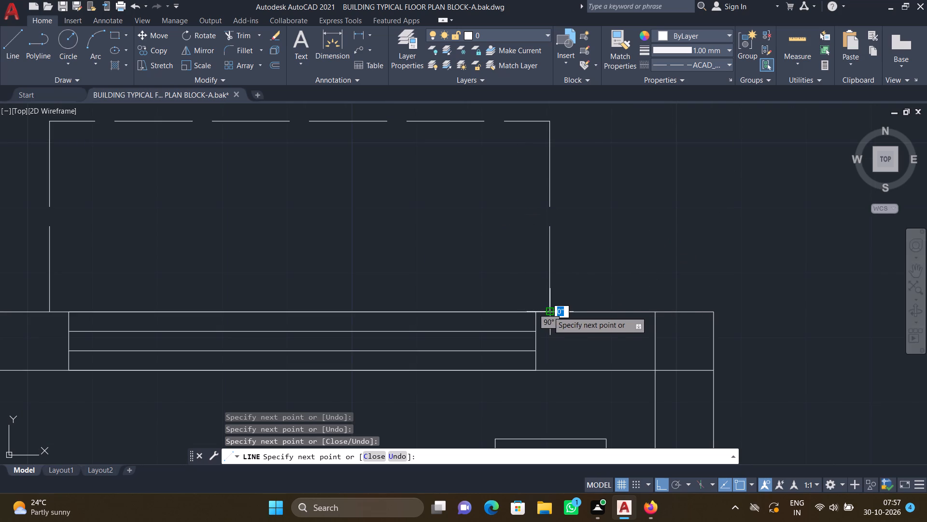
key("Return")
Draw a three-sided dashed projection outline, about 4'-3.5" long by 2'-1" deep, outside the right-wall window of the right-hand unit's upper-right bedroom.
scroll(543, 304, "down", 4)
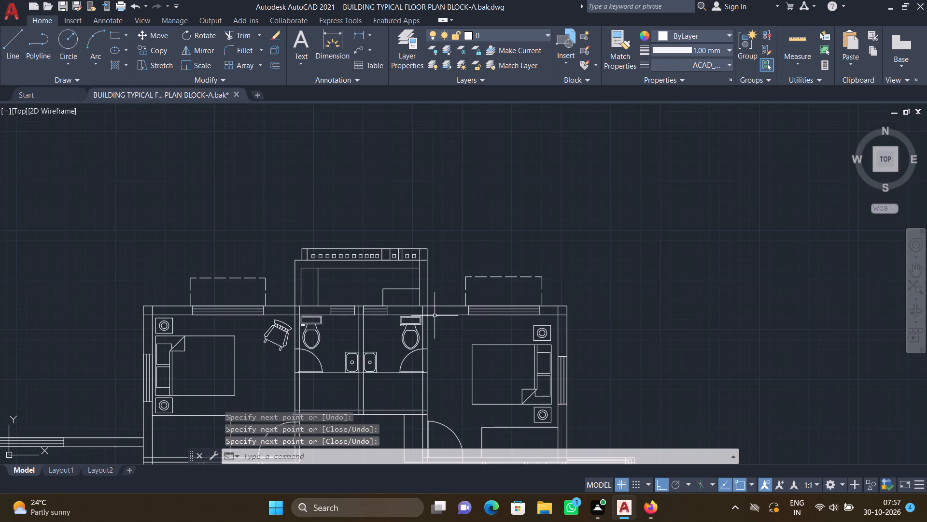
scroll(446, 326, "down", 2)
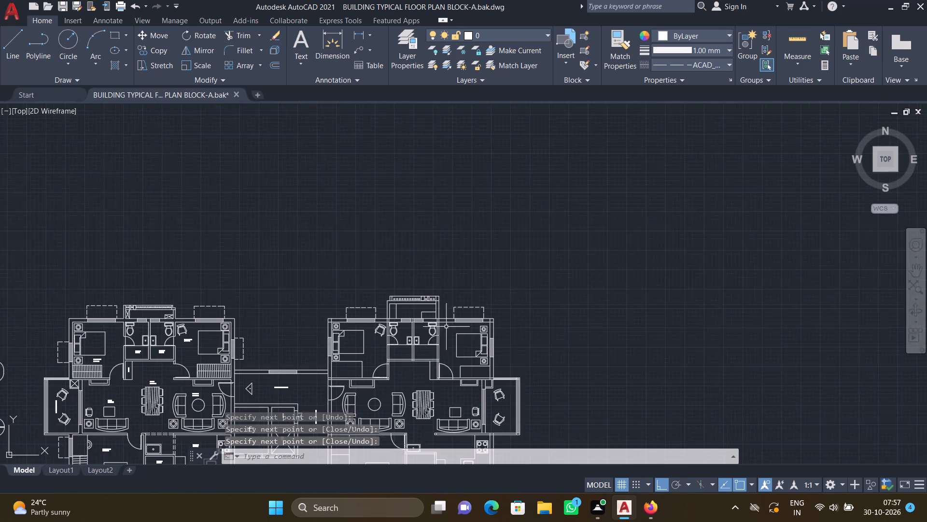
middle_click_drag(426, 342, 560, 274)
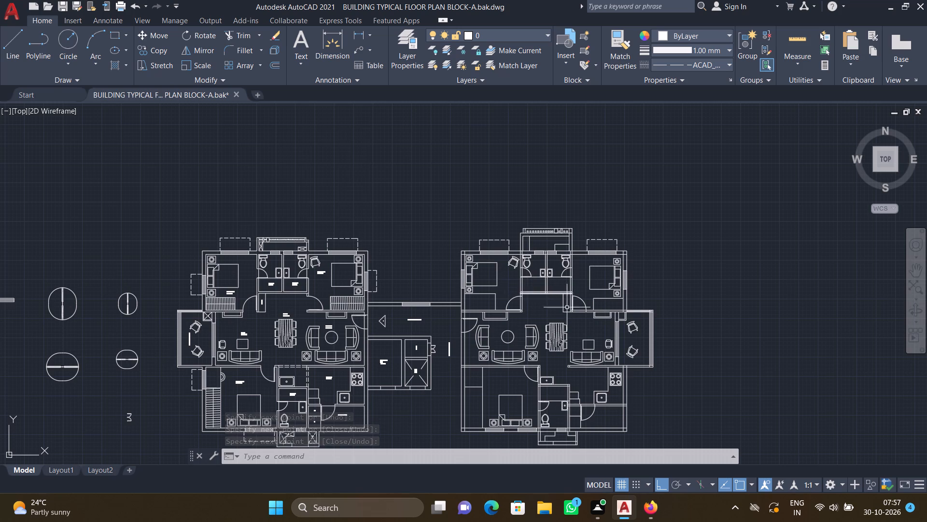
middle_click_drag(566, 305, 488, 252)
scroll(562, 225, "up", 3)
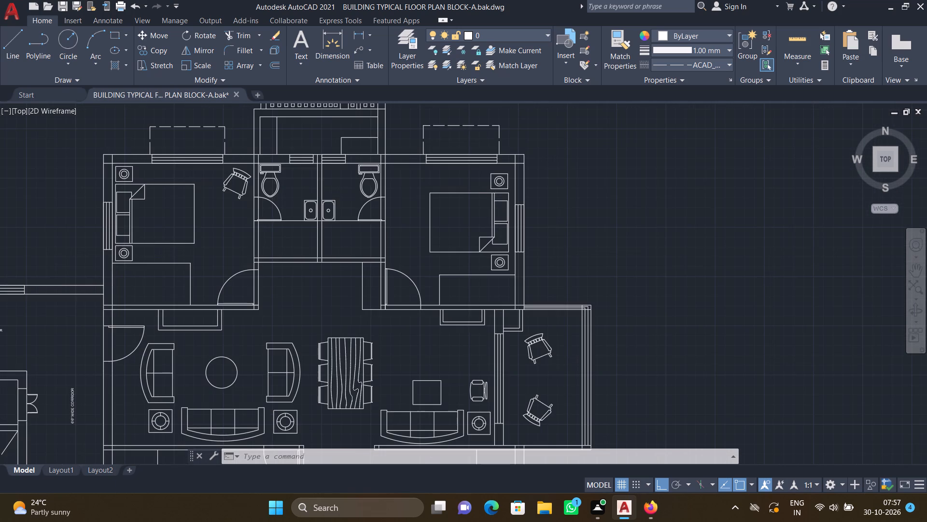
key("l")
key("Return")
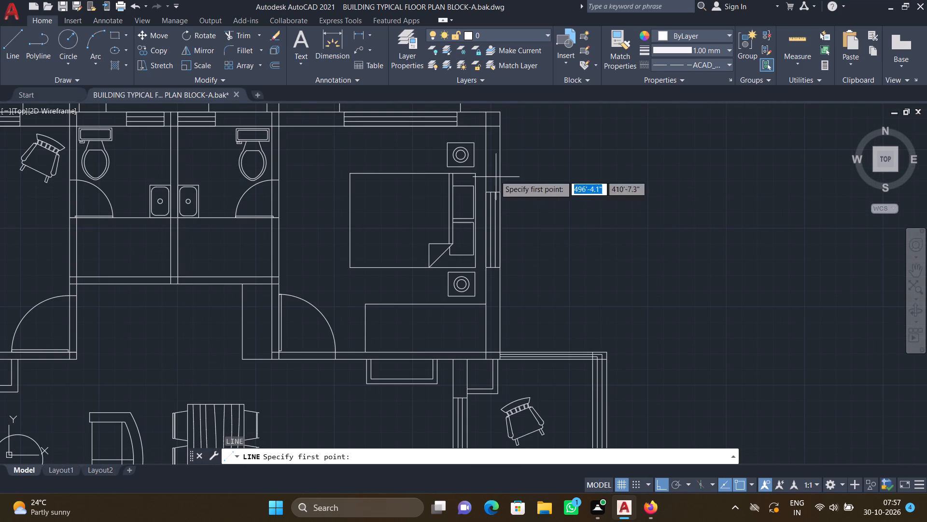
scroll(495, 179, "up", 2)
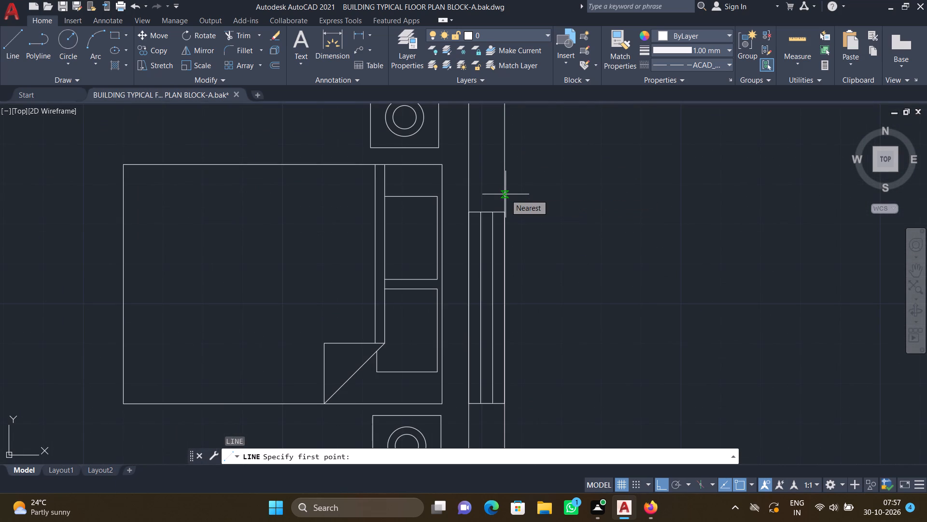
scroll(509, 209, "up", 2)
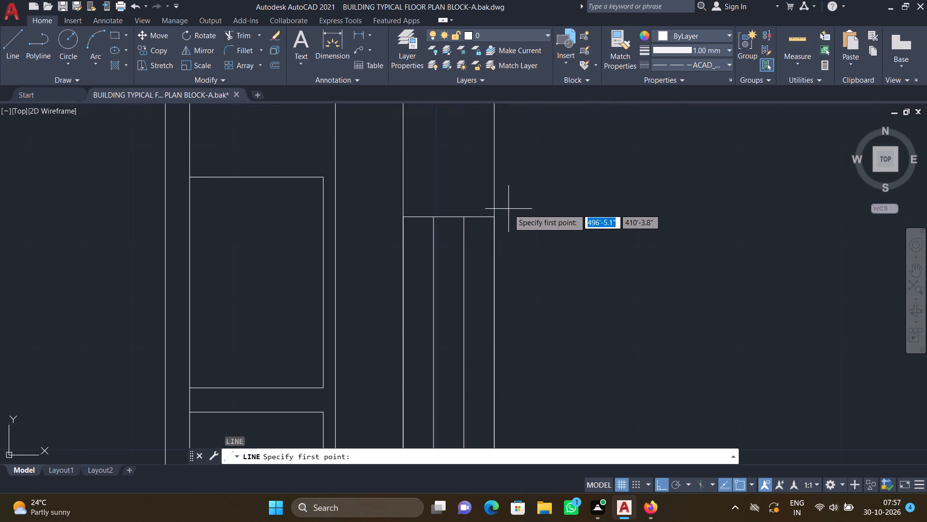
scroll(492, 197, "up", 2)
left_click(493, 200)
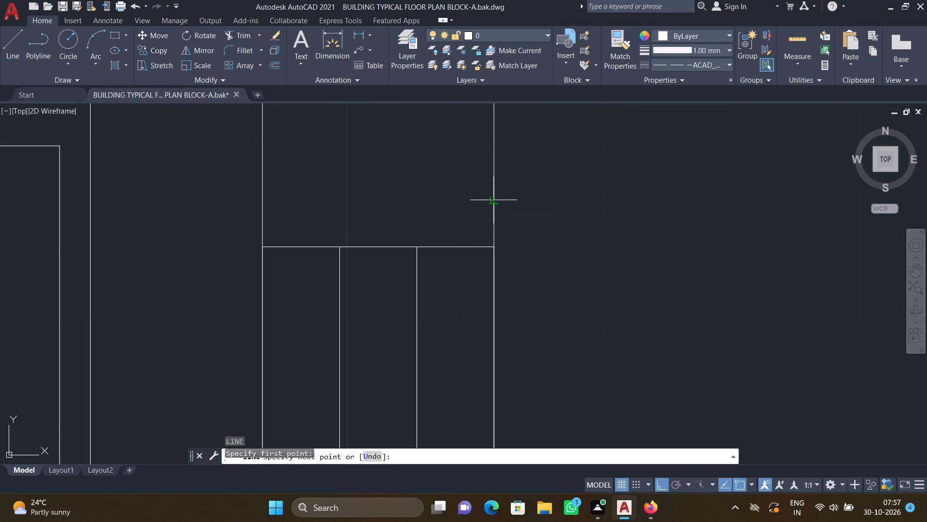
scroll(576, 215, "down", 3)
middle_click_drag(554, 188, 434, 125)
scroll(471, 146, "down", 2)
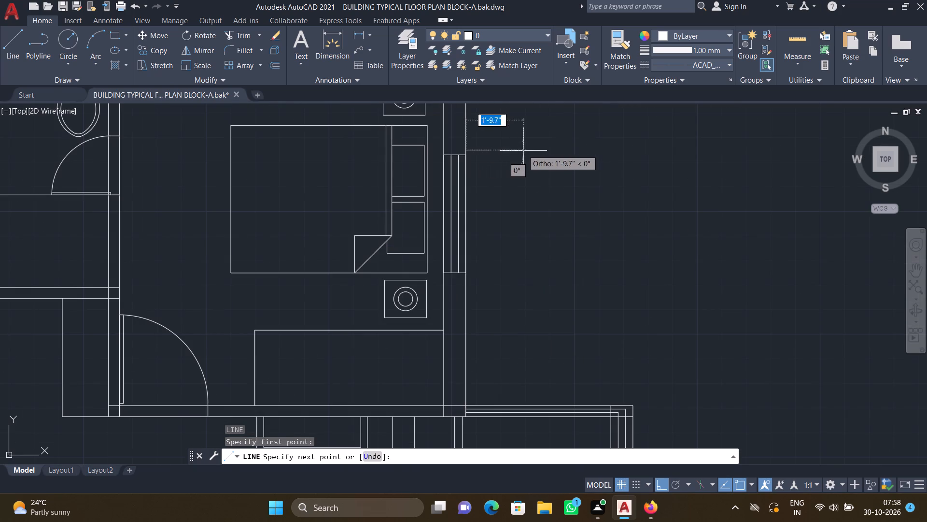
scroll(525, 157, "up", 1)
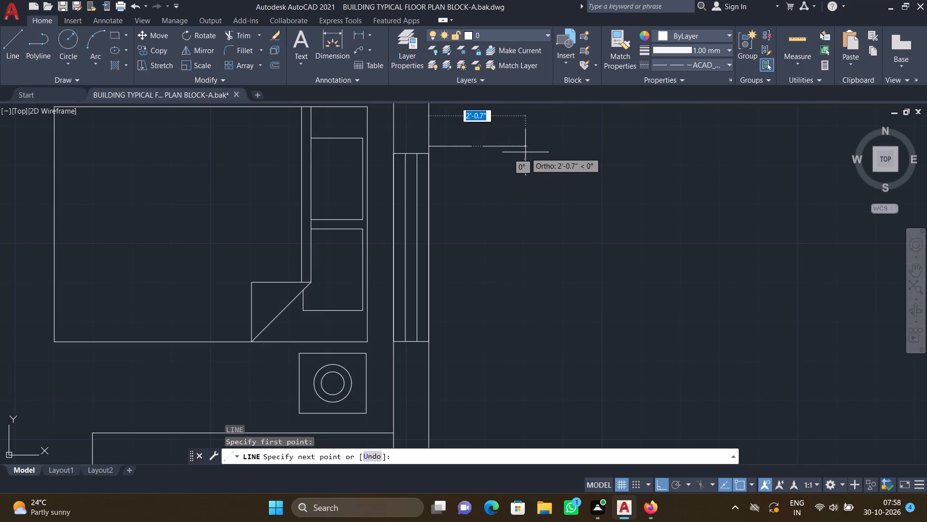
left_click(526, 152)
scroll(527, 244, "down", 1)
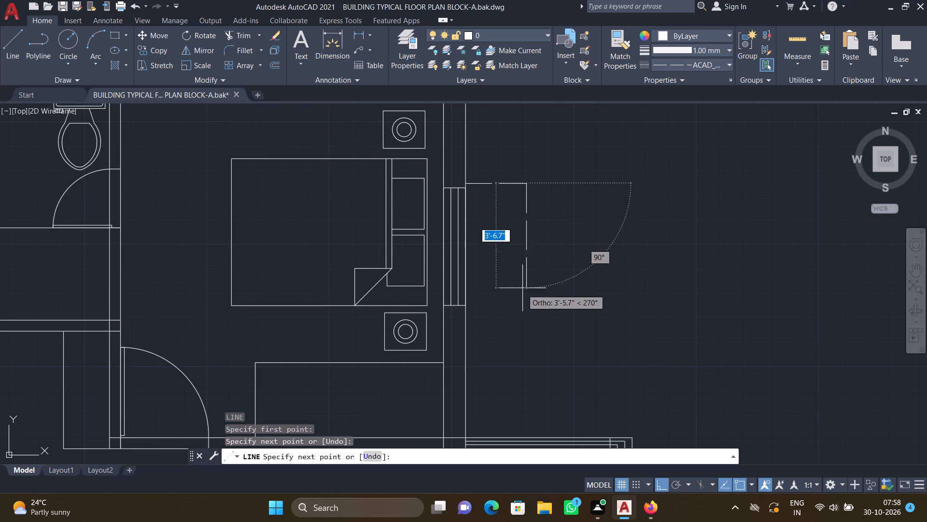
middle_click_drag(517, 310, 520, 257)
scroll(532, 260, "up", 1)
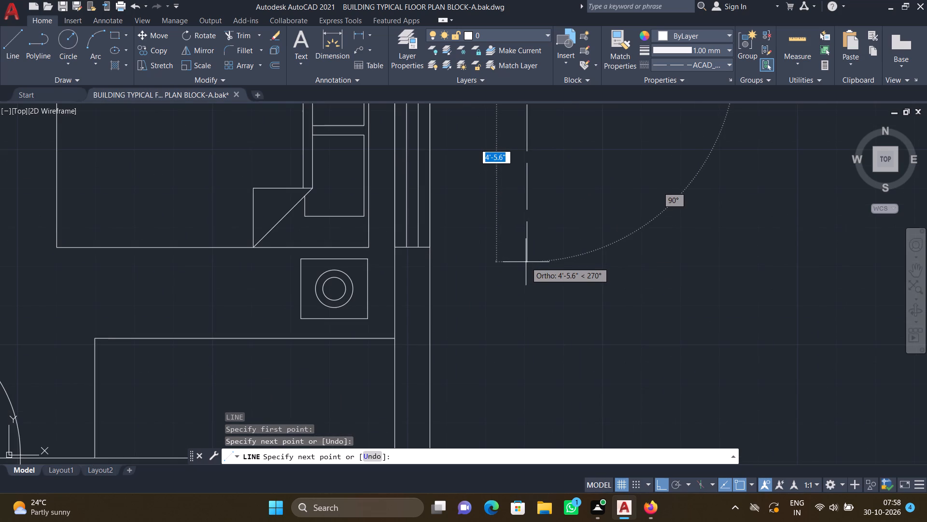
scroll(525, 262, "up", 2)
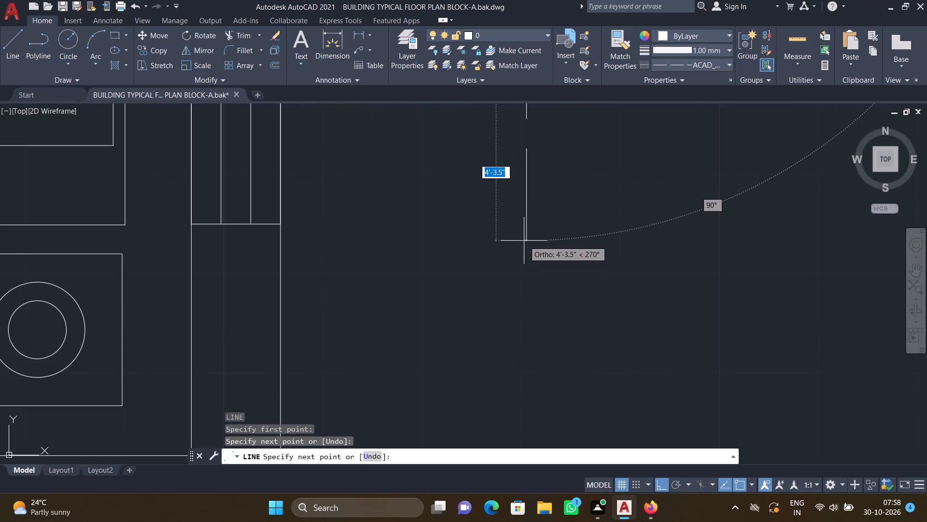
left_click(524, 241)
scroll(280, 251, "up", 1)
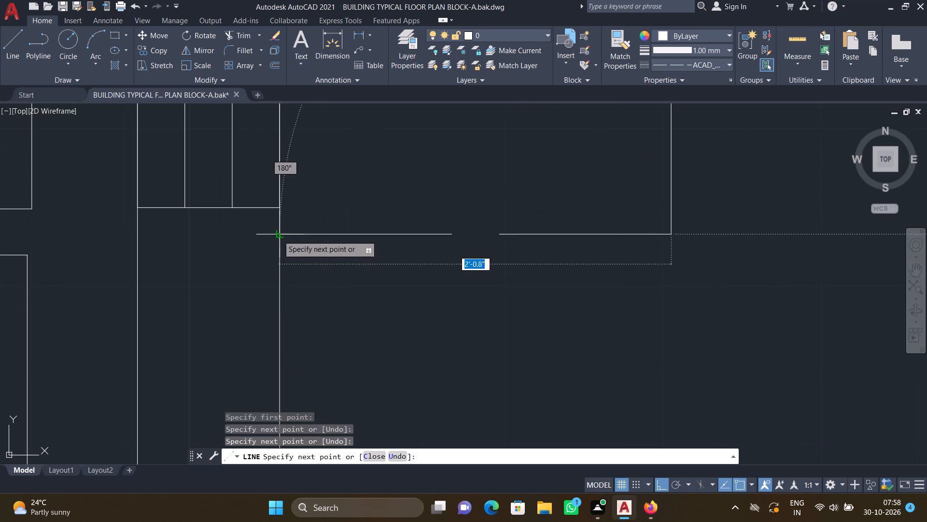
left_click(279, 235)
key("Return")
Draw a three-sided dashed projection outline, about 4'-3" long by 2'-2" deep, outside the left-wall window of the right-hand unit's upper-left bedroom.
scroll(281, 236, "down", 2)
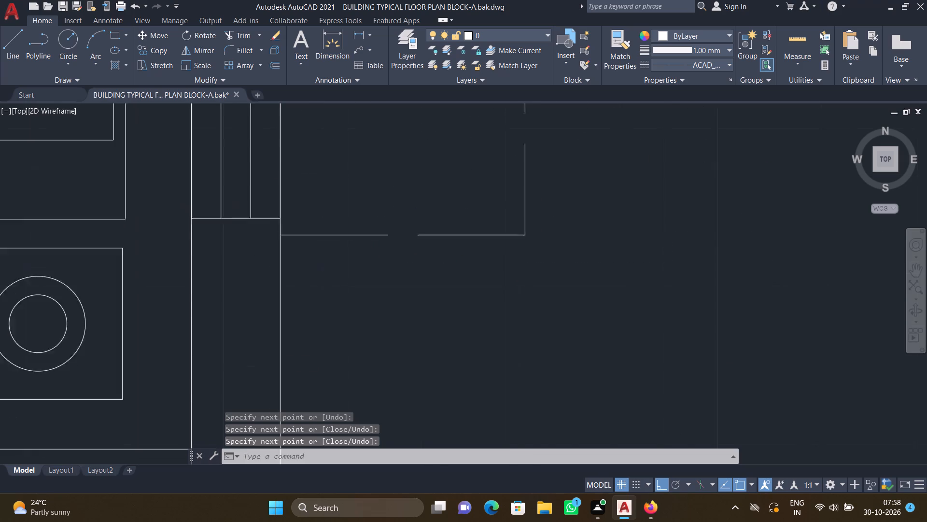
scroll(282, 237, "down", 2)
middle_click_drag(242, 249, 444, 205)
scroll(446, 210, "down", 3)
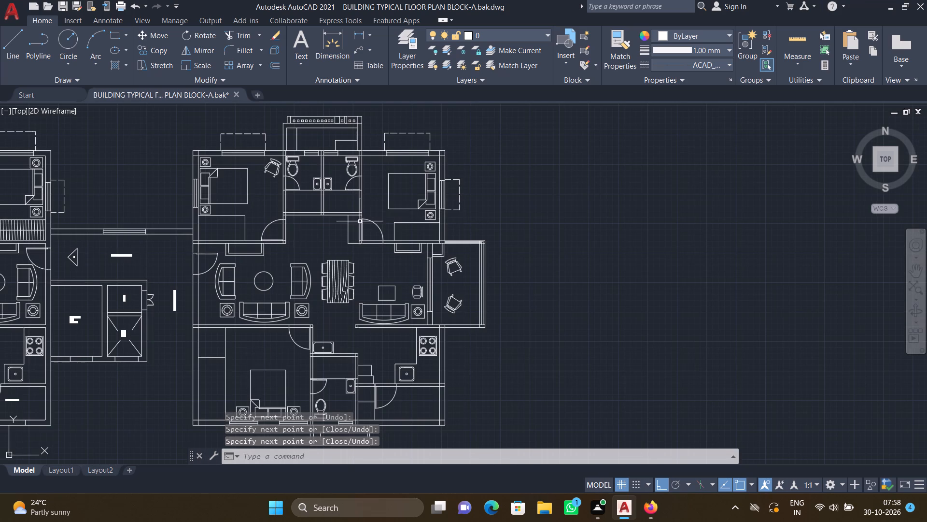
middle_click_drag(211, 203, 365, 205)
scroll(326, 182, "up", 2)
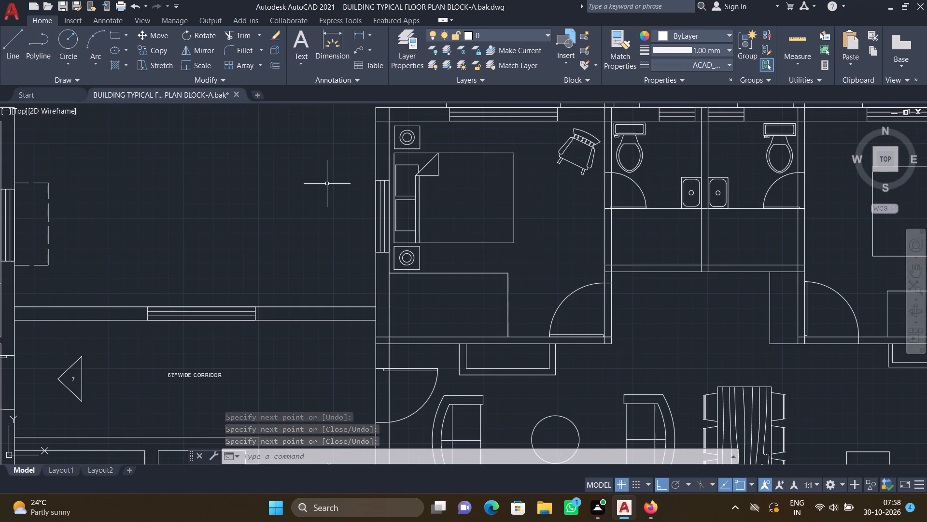
key("l")
key("Return")
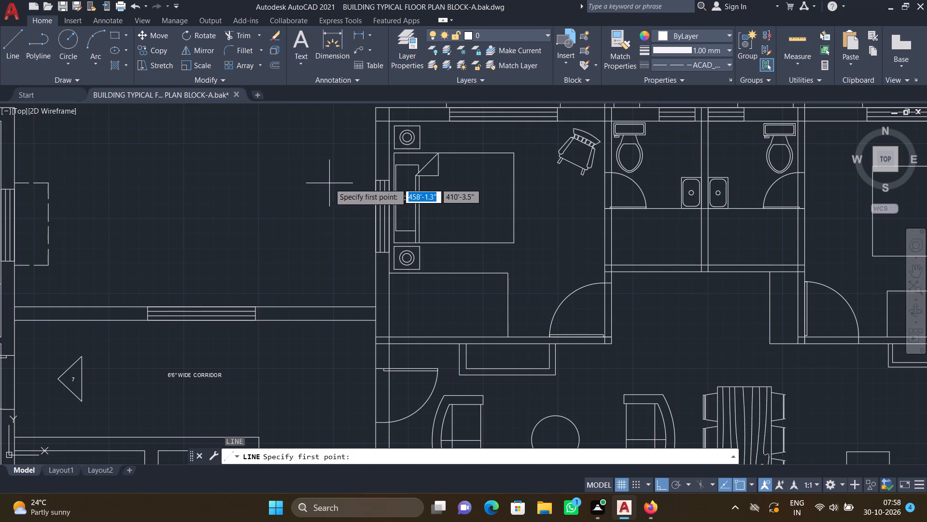
scroll(392, 174, "up", 2)
scroll(349, 184, "up", 3)
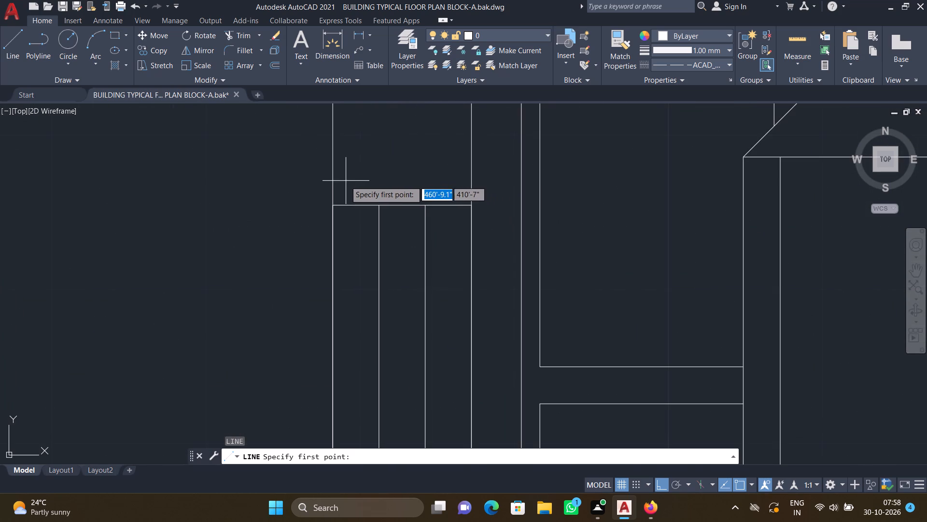
left_click(332, 188)
scroll(274, 204, "down", 3)
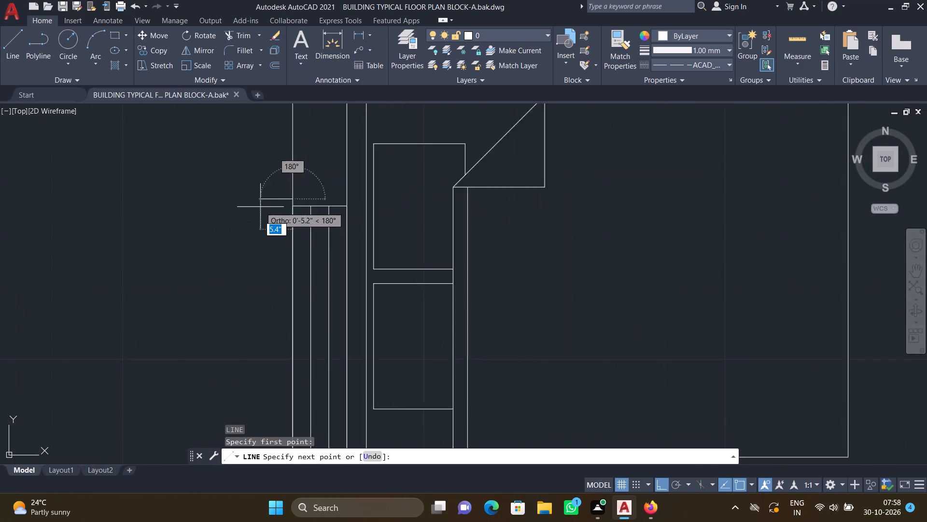
scroll(269, 197, "down", 2)
middle_click_drag(242, 200, 294, 186)
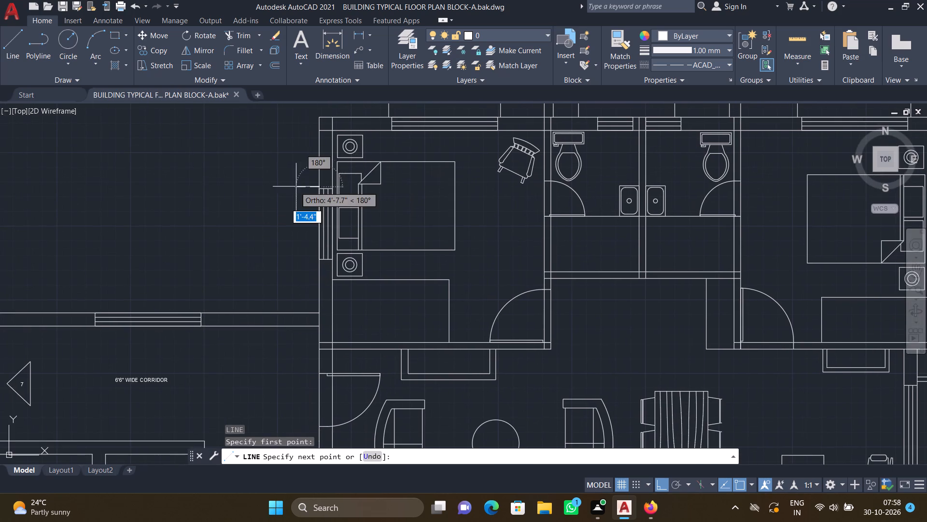
scroll(286, 193, "up", 2)
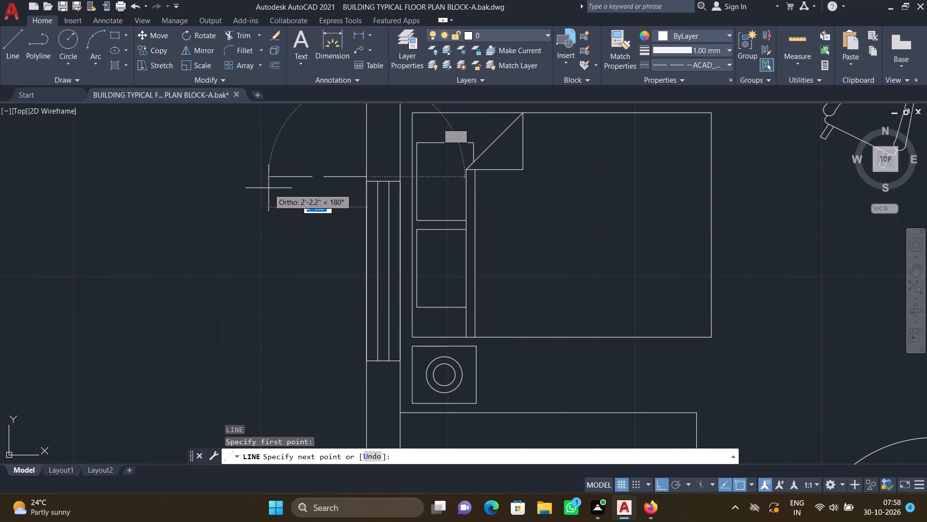
left_click_drag(268, 188, 271, 196)
scroll(271, 301, "down", 2)
middle_click_drag(277, 288, 282, 276)
scroll(281, 312, "up", 3)
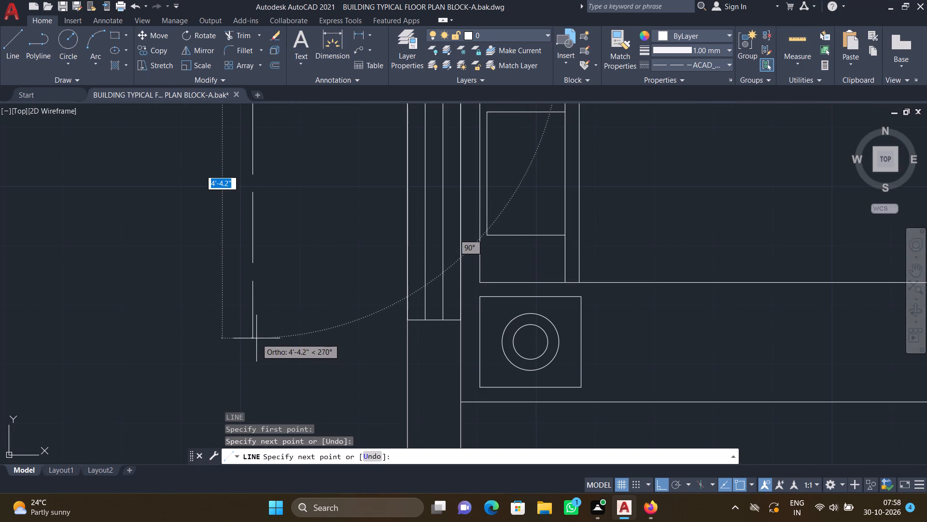
left_click(254, 333)
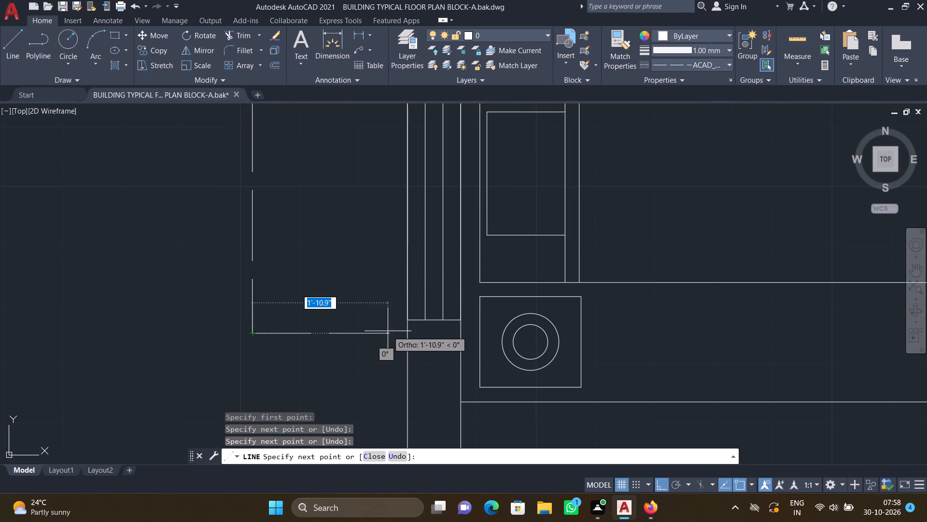
scroll(391, 332, "up", 1)
left_click(416, 334)
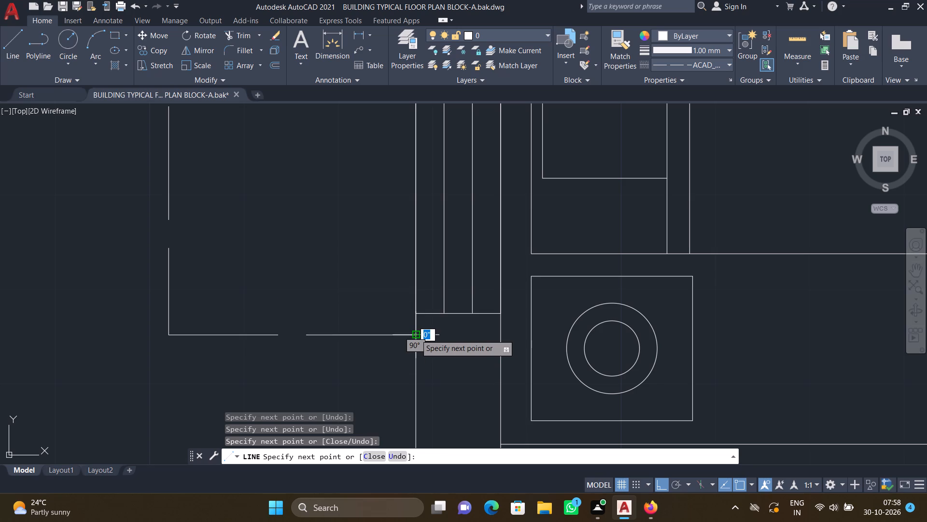
key("Return")
Draw a three-sided dashed projection outline, about 4'-3.5" wide by 1'-6" deep, outside the left bottom-wall window of the right-hand unit's lower-left bedroom.
scroll(416, 332, "down", 3)
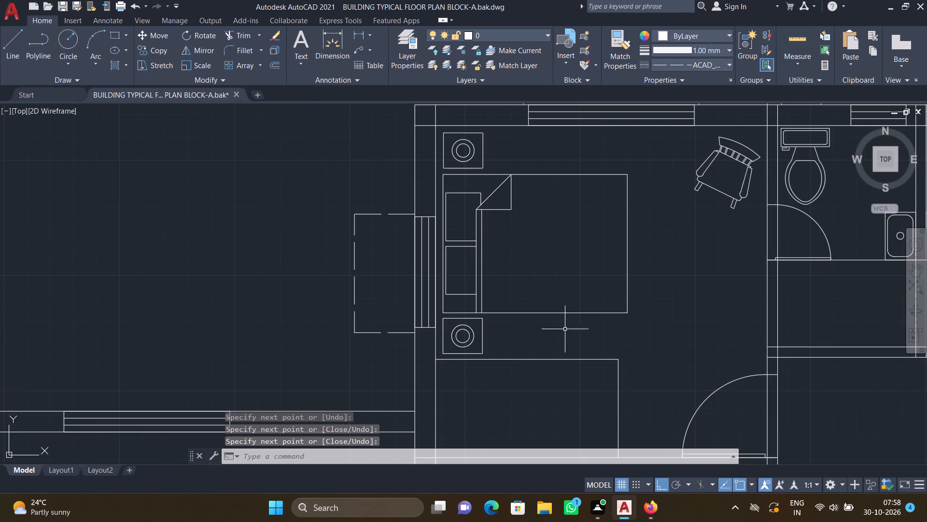
scroll(534, 318, "down", 5)
middle_click_drag(548, 417, 535, 408)
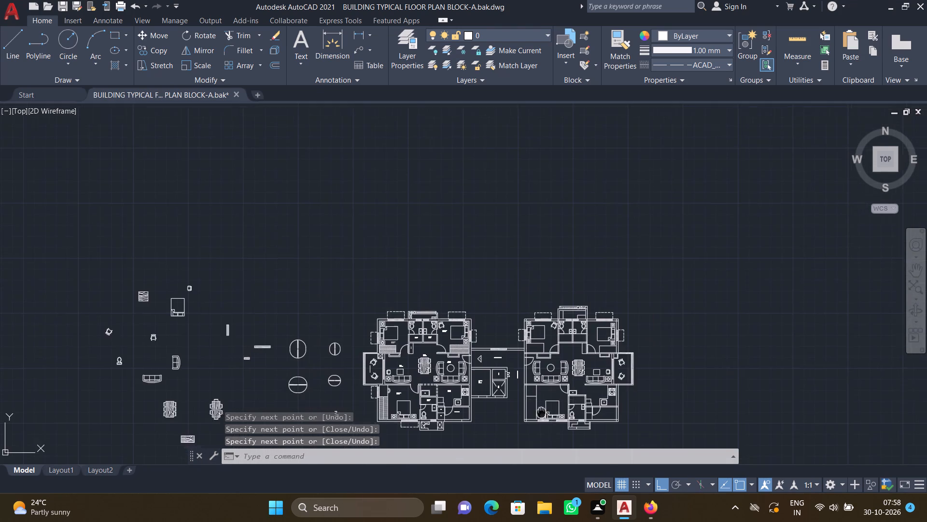
middle_click_drag(535, 408, 467, 269)
scroll(491, 287, "up", 2)
scroll(438, 269, "up", 4)
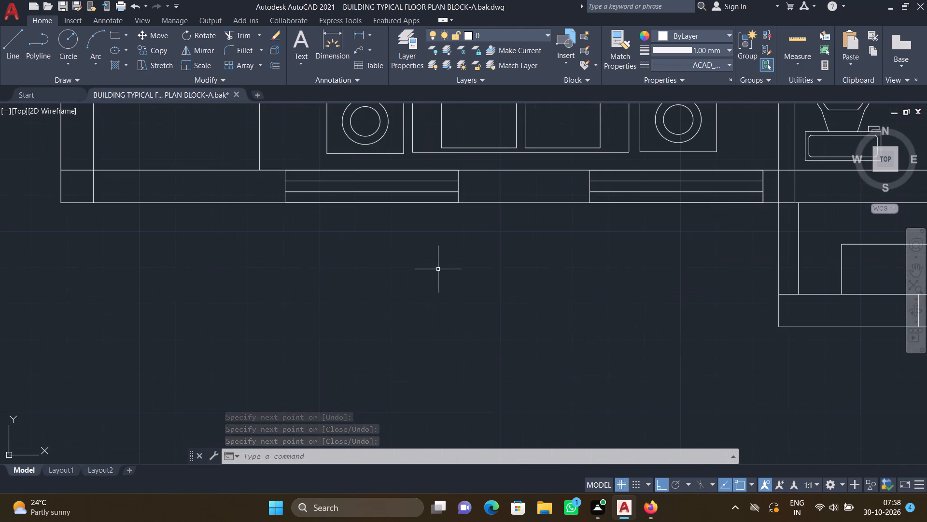
key("l")
key("Return")
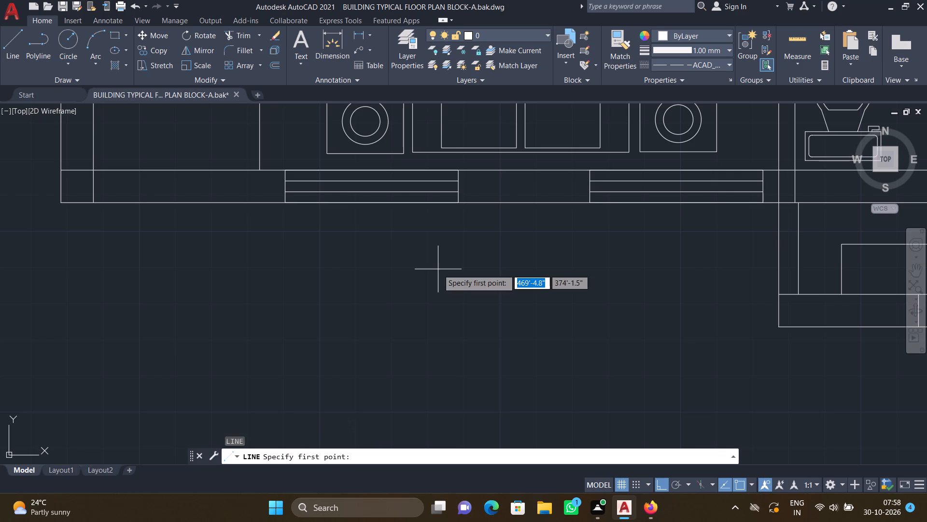
scroll(276, 207, "up", 1)
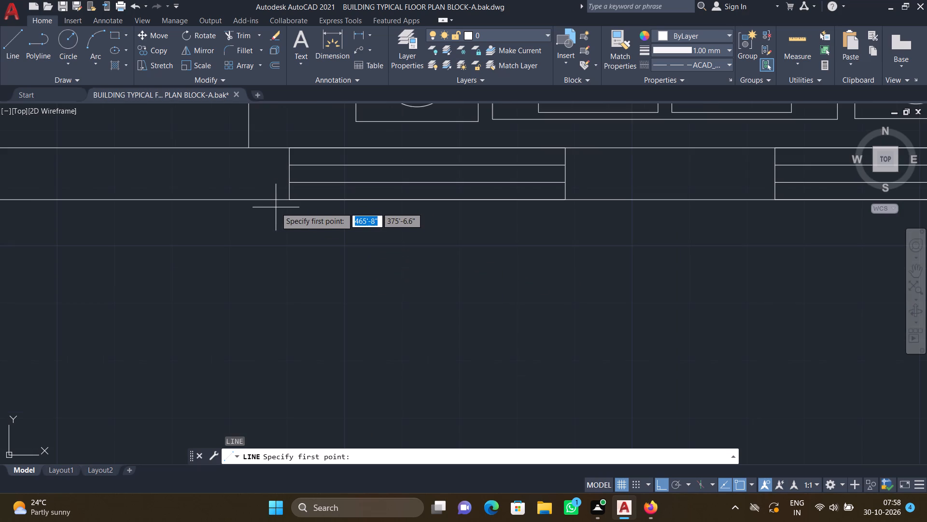
scroll(275, 208, "up", 2)
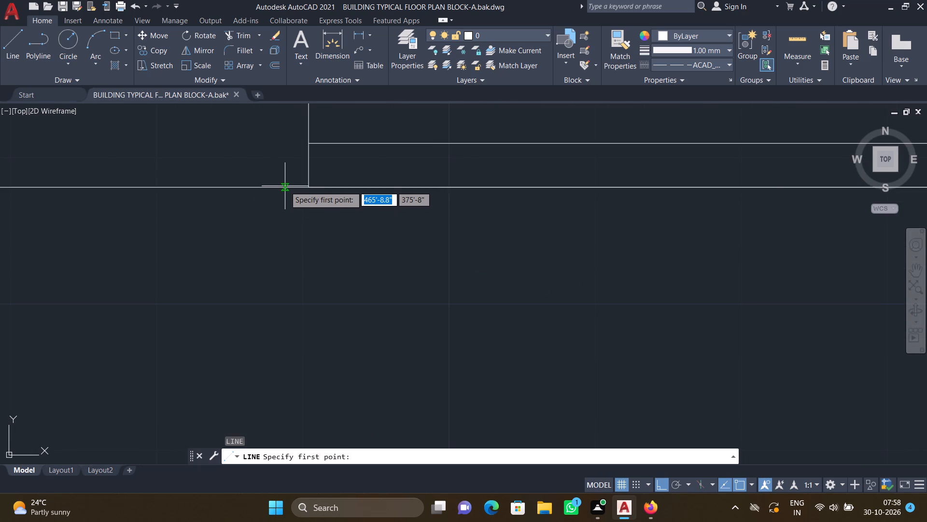
left_click_drag(286, 187, 290, 194)
scroll(319, 278, "down", 3)
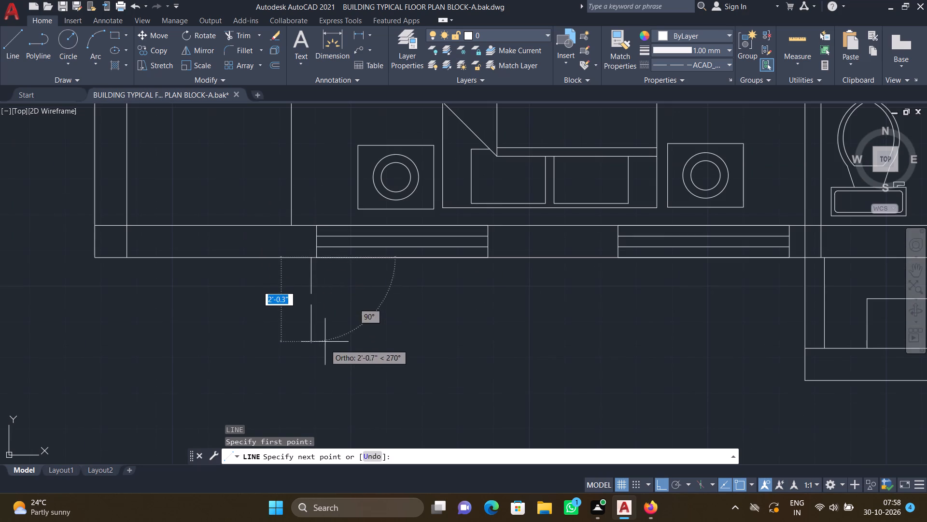
scroll(316, 314, "up", 2)
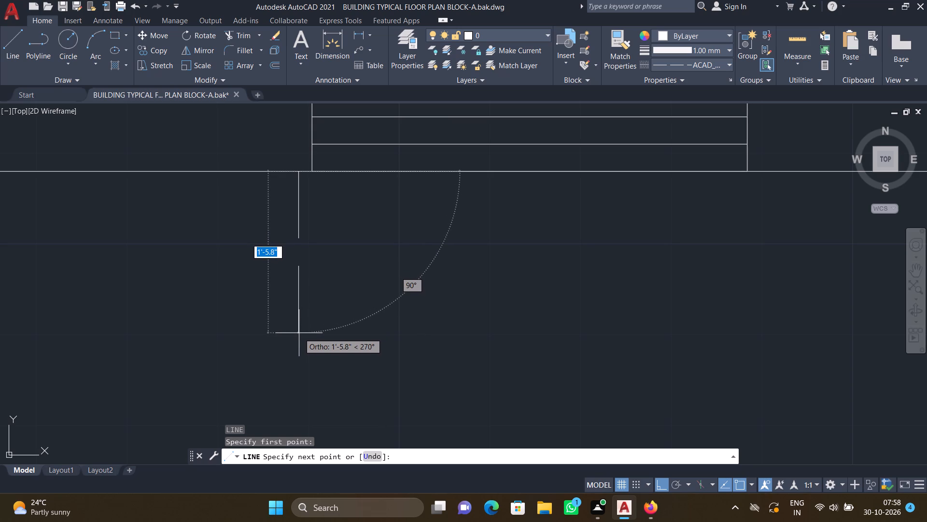
left_click(299, 332)
scroll(487, 328, "down", 2)
middle_click_drag(593, 313, 536, 312)
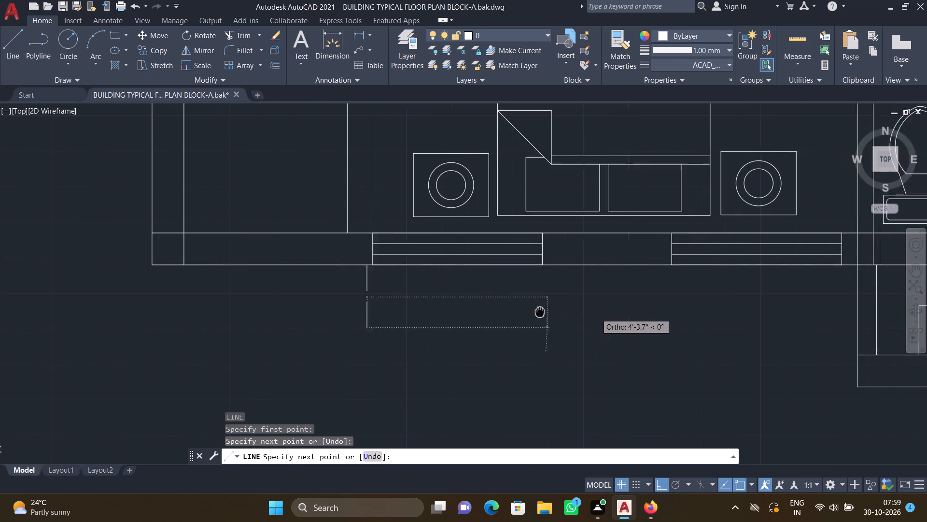
middle_click_drag(536, 312, 510, 319)
scroll(535, 317, "up", 1)
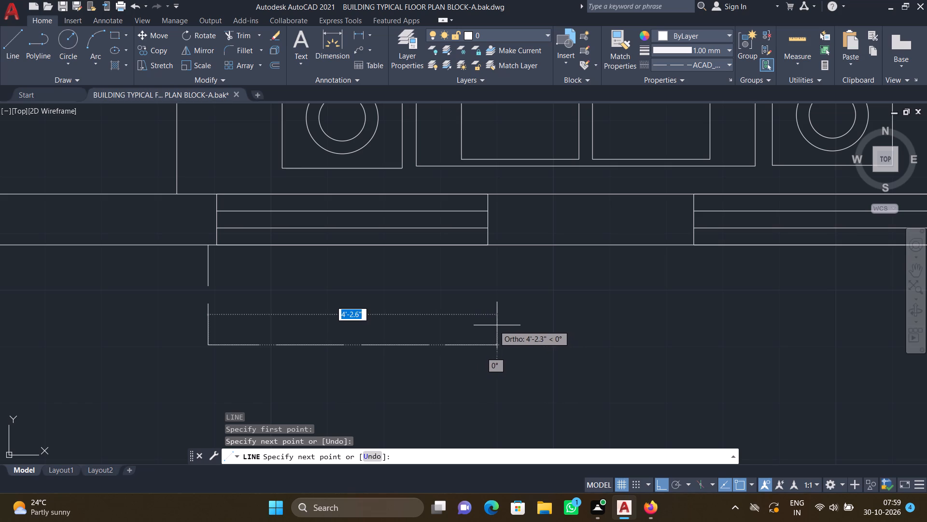
scroll(499, 323, "up", 1)
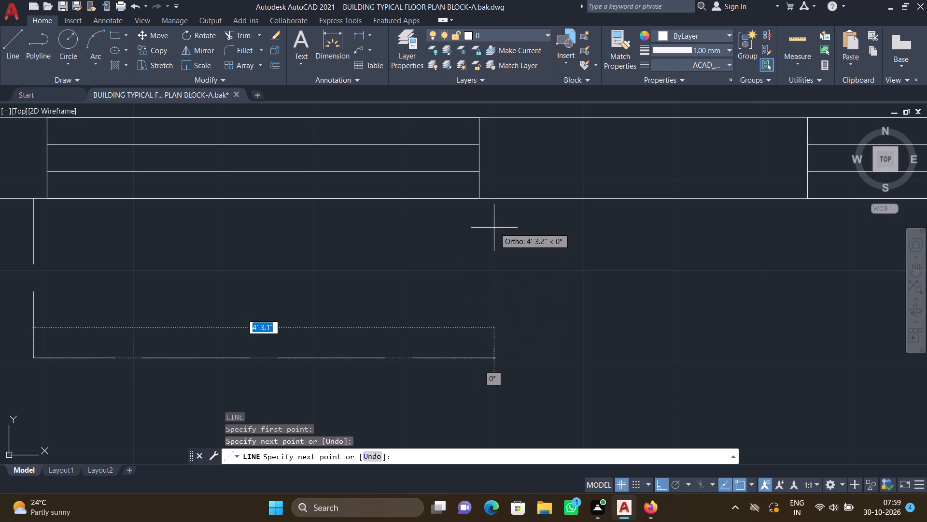
scroll(495, 206, "up", 1)
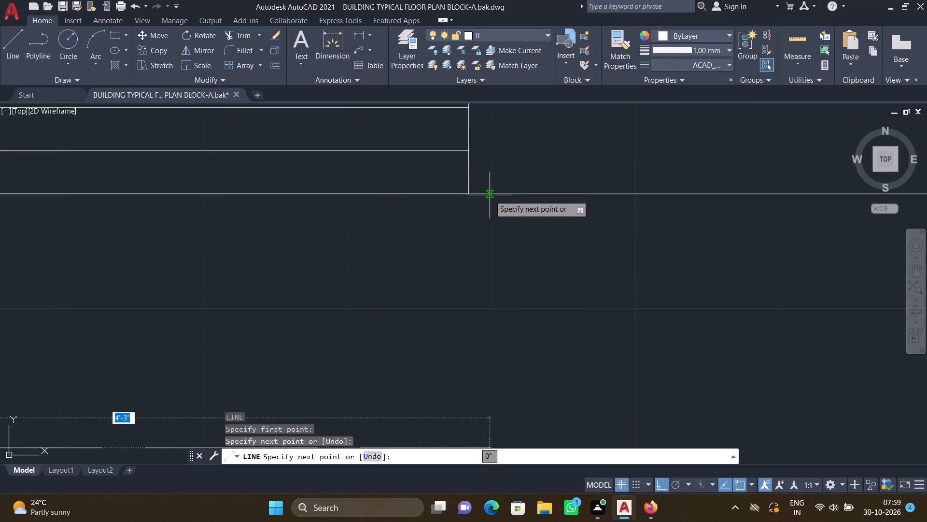
scroll(489, 275, "down", 1)
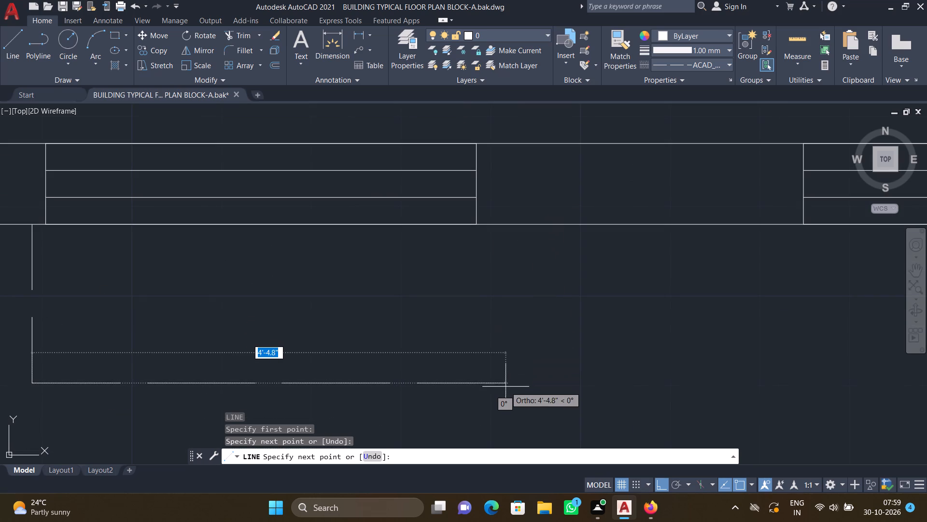
left_click(496, 381)
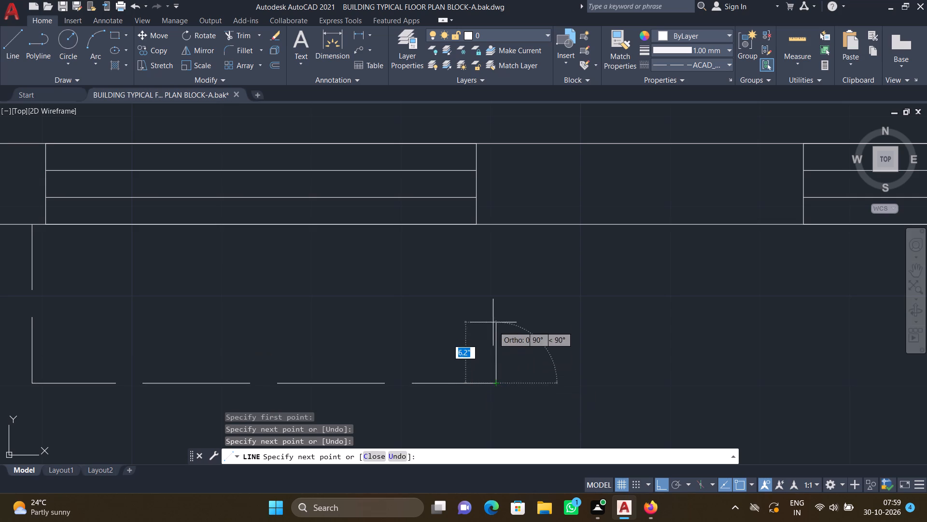
scroll(509, 227, "up", 3)
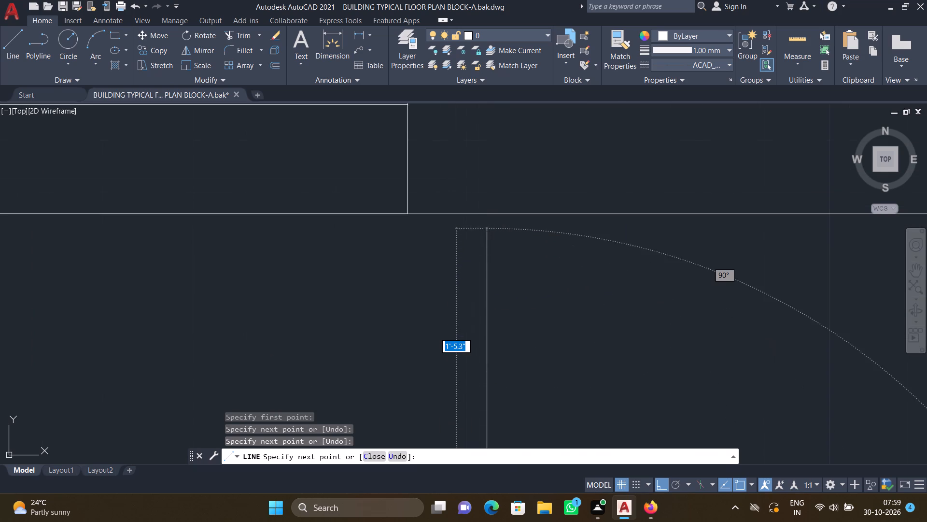
left_click(484, 212)
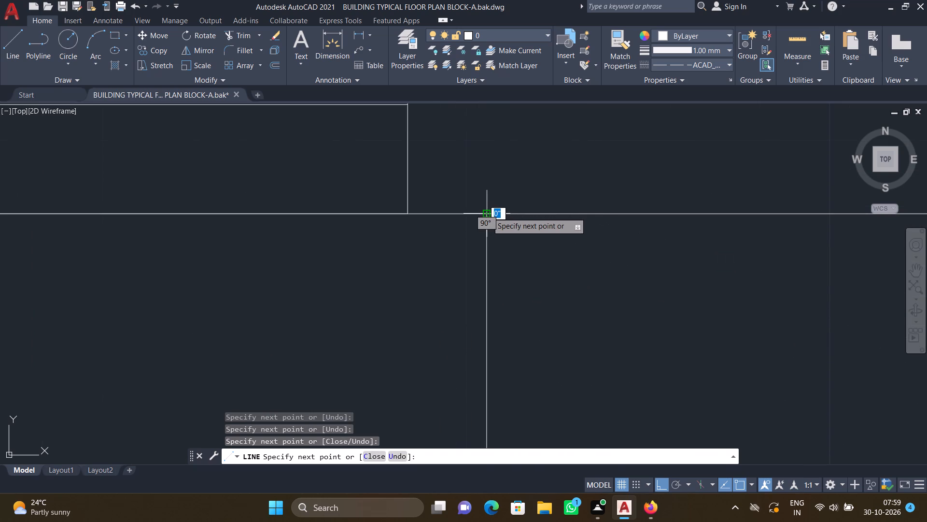
key("Return")
Draw a three-sided dashed projection outline, about 4'-2" wide by 1'-6" deep, outside the right bottom-wall window of the right-hand unit's lower-left bedroom.
scroll(477, 202, "down", 5)
middle_click_drag(562, 261, 491, 279)
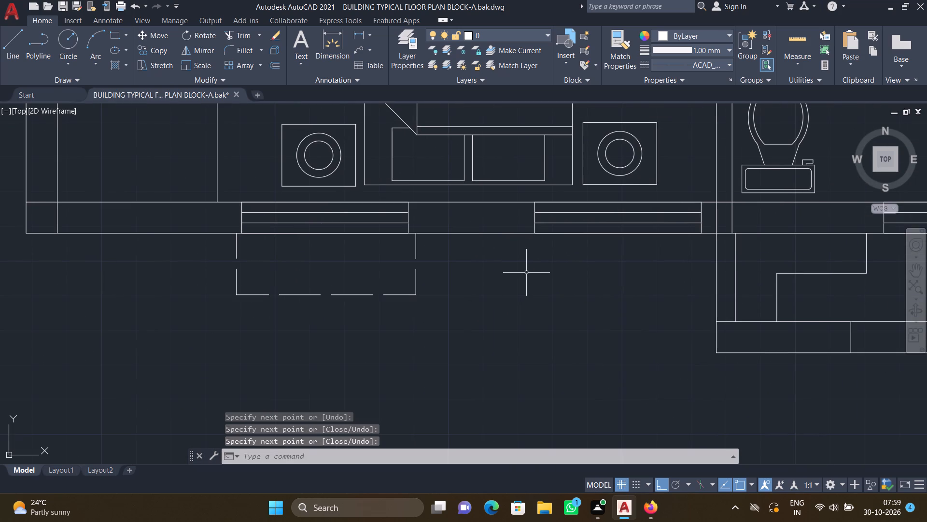
key("l")
key("Return")
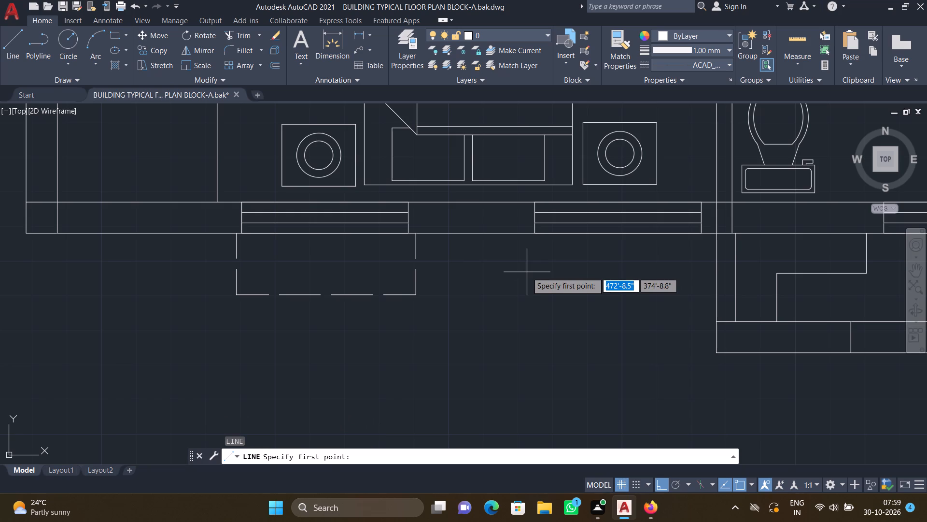
scroll(533, 238, "up", 3)
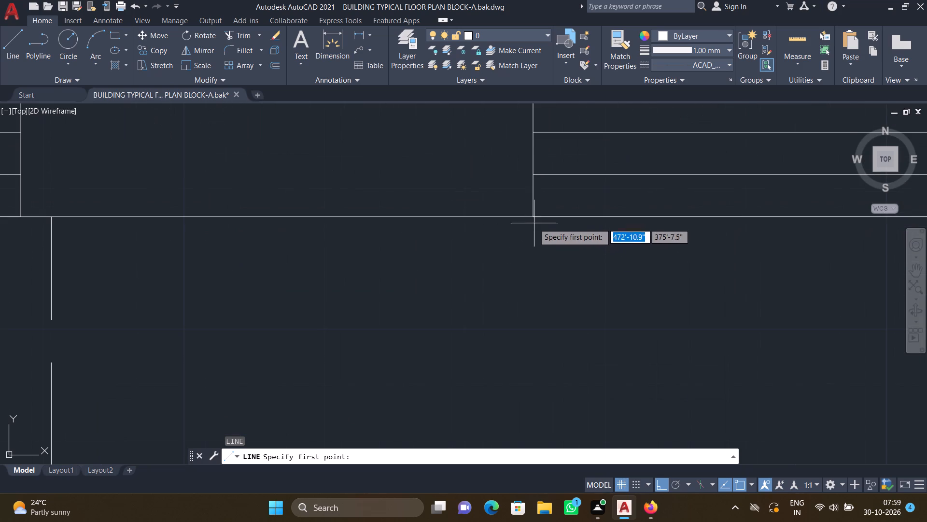
scroll(531, 222, "up", 2)
left_click_drag(517, 209, 517, 219)
scroll(517, 285, "down", 4)
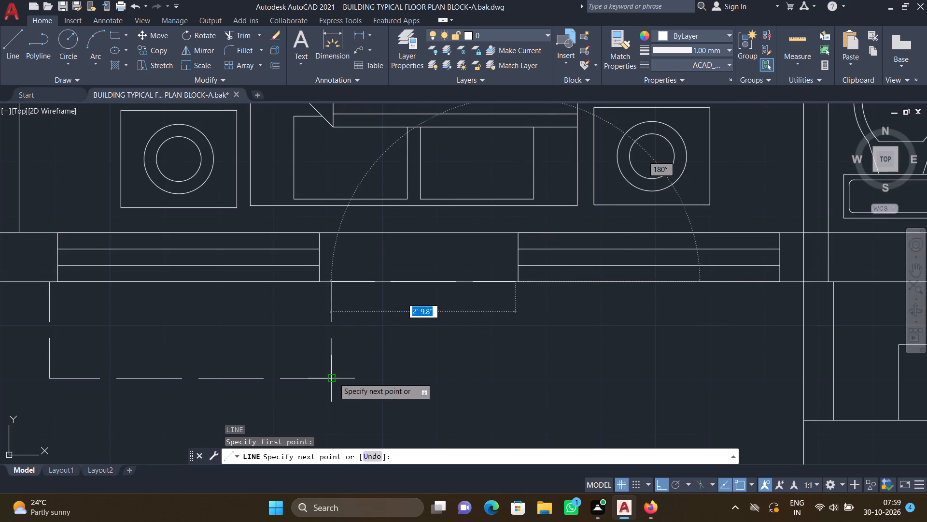
left_click(514, 377)
scroll(659, 374, "down", 2)
middle_click_drag(665, 375, 483, 334)
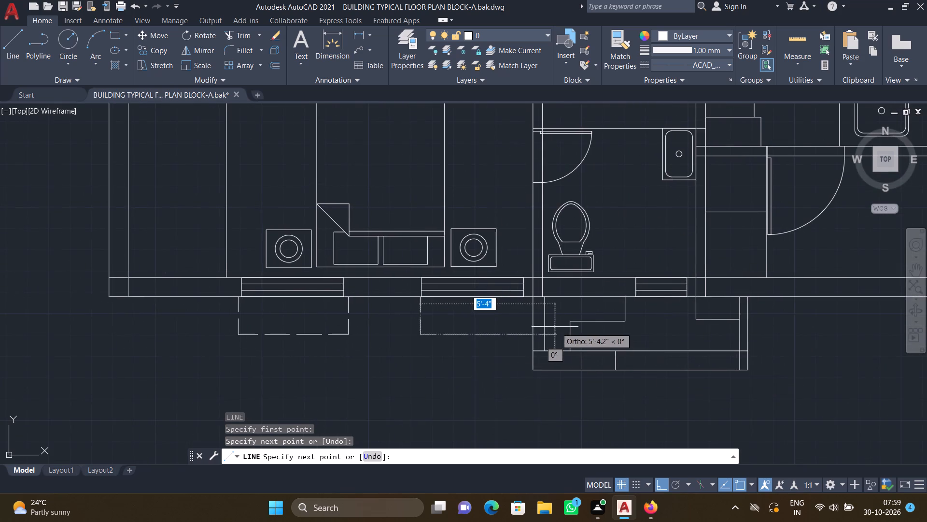
scroll(538, 324, "up", 3)
scroll(490, 347, "up", 1)
scroll(492, 348, "down", 1)
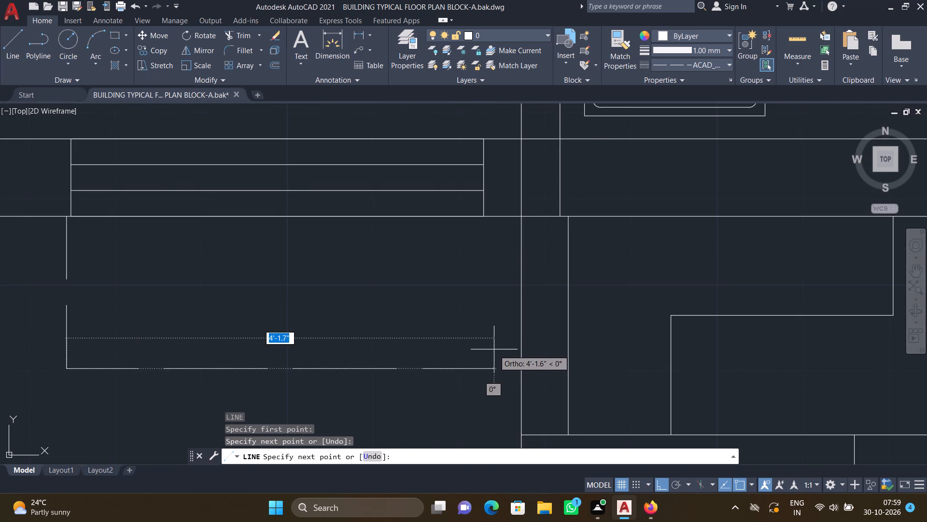
left_click(499, 353)
scroll(505, 232, "up", 2)
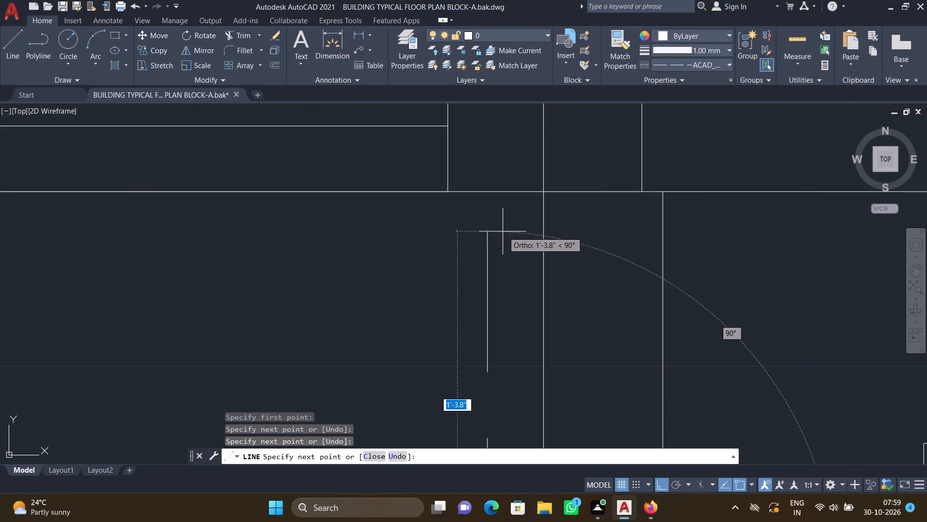
left_click(486, 190)
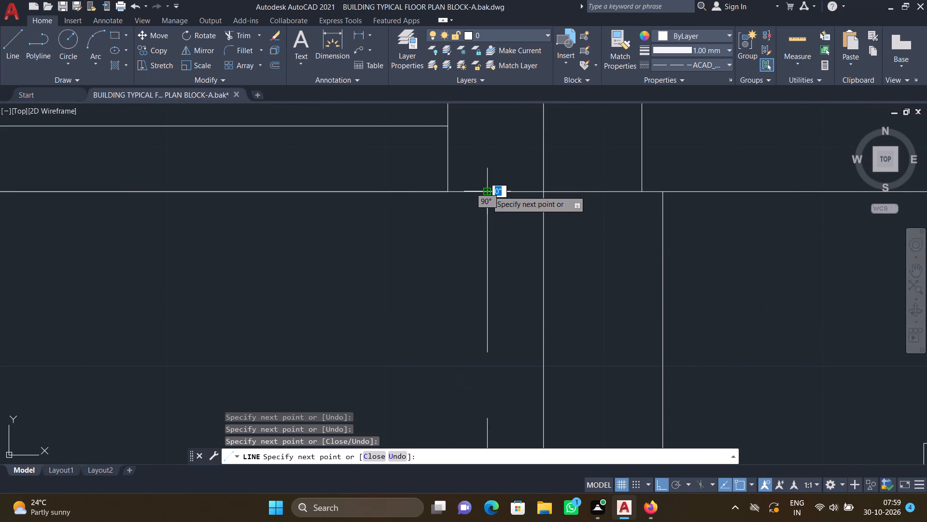
key("Return")
Draw a 6' dashed line across the wall opening above the right-hand unit's wash basin, joining the wall's upper-face corners.
scroll(490, 192, "down", 7)
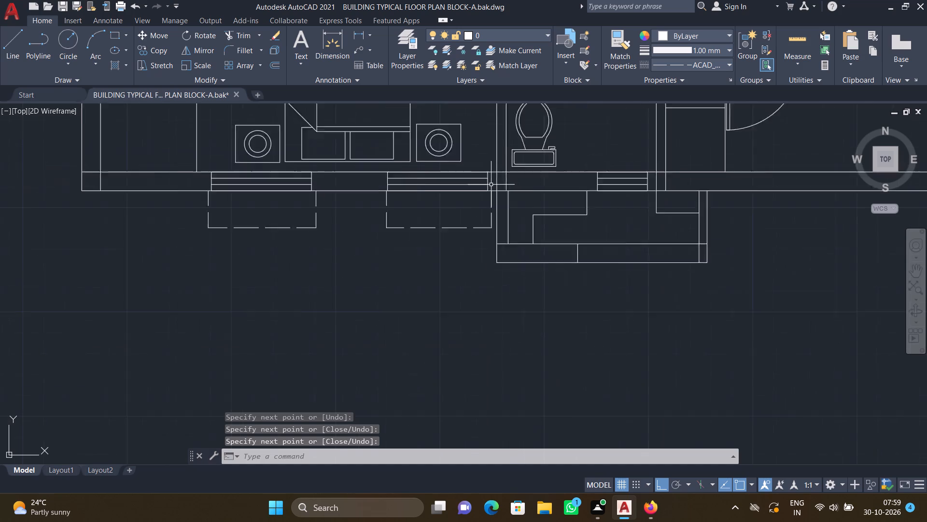
scroll(532, 275, "down", 2)
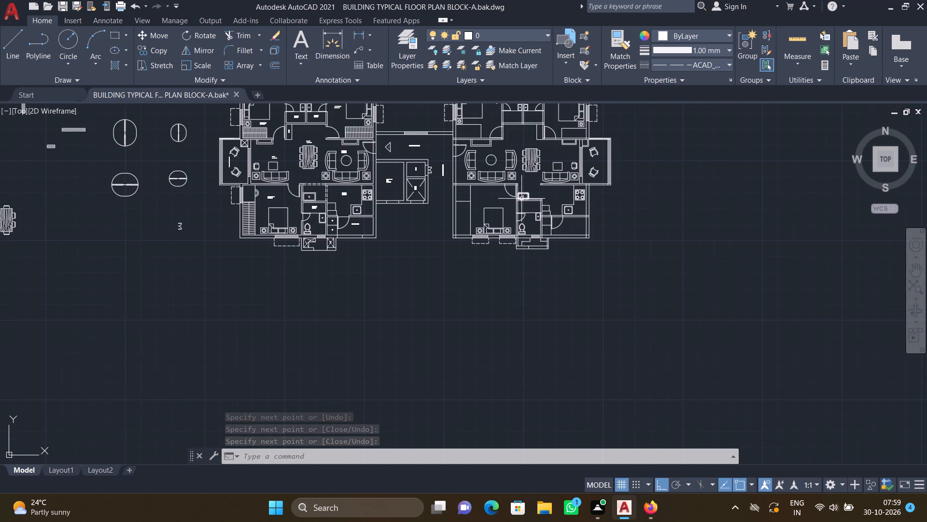
scroll(533, 188, "up", 4)
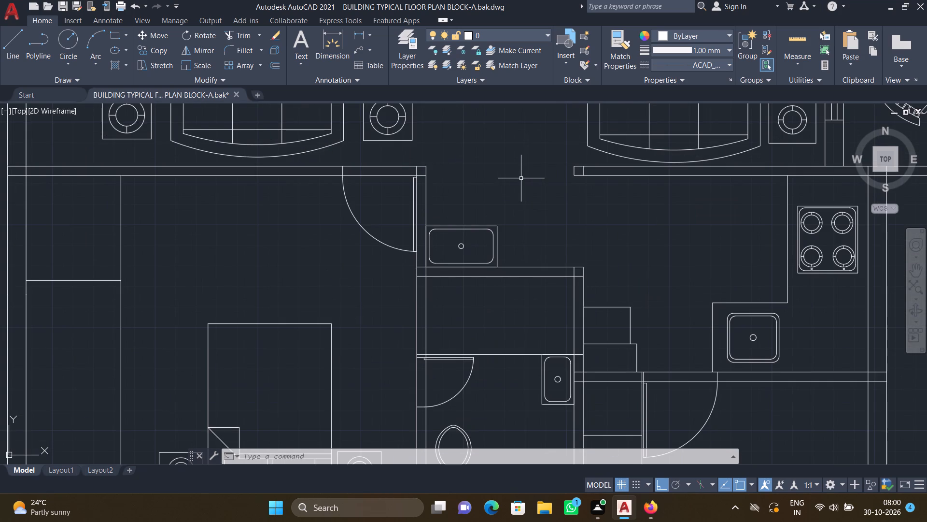
key("l")
key("Return")
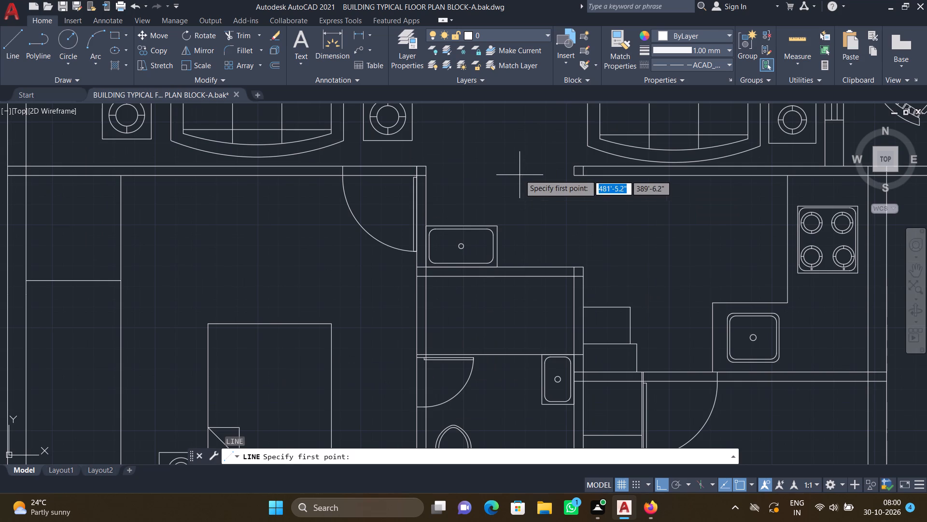
scroll(464, 168, "up", 1)
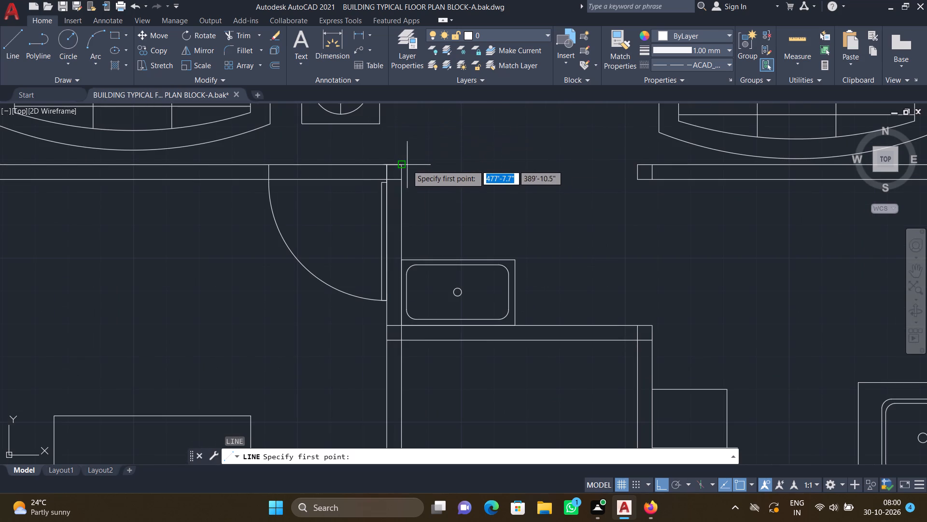
left_click_drag(399, 161, 414, 161)
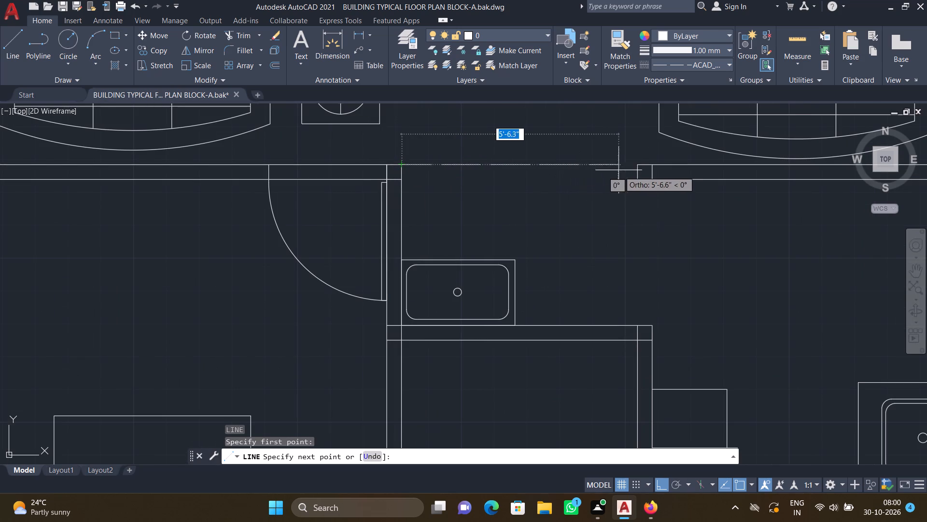
scroll(617, 166, "up", 2)
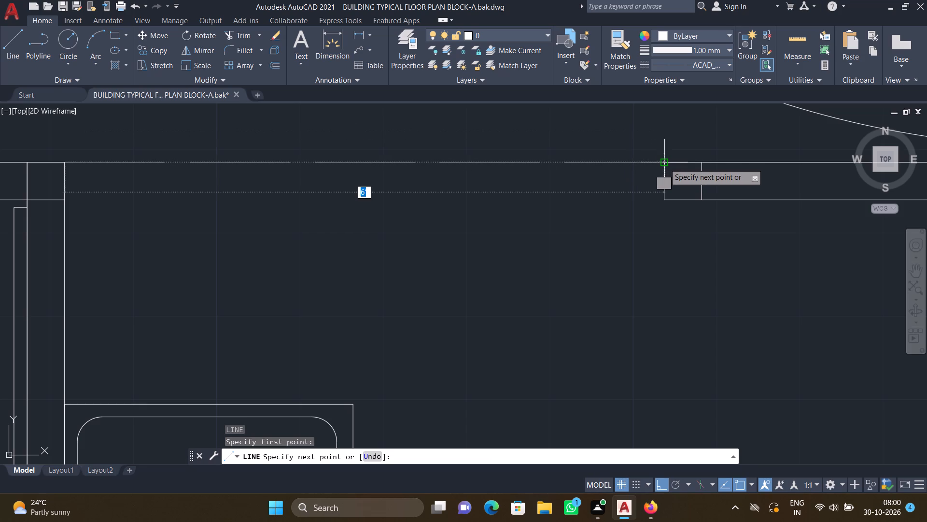
left_click(667, 160)
key("Return")
Draw a 6' dashed line across the wall opening above the right-hand unit's wash basin, joining the wall's lower-face corners.
key("l")
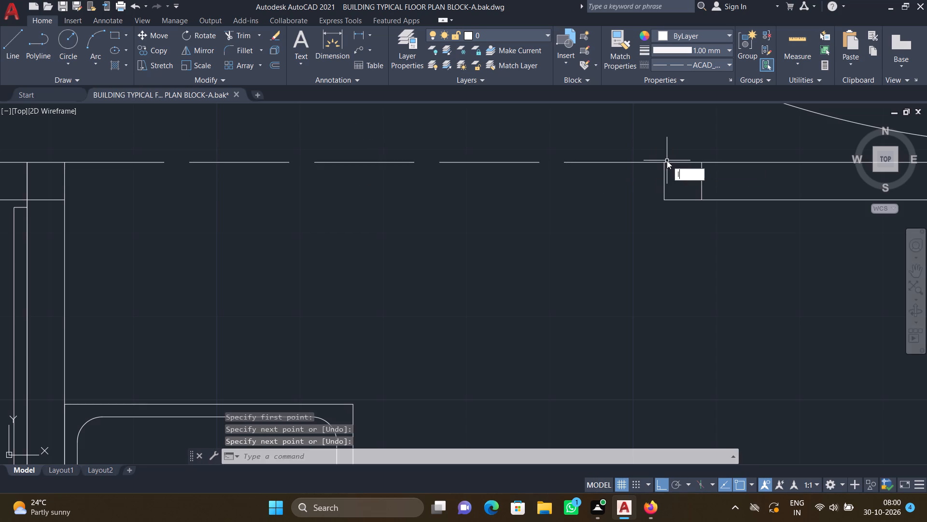
key("Return")
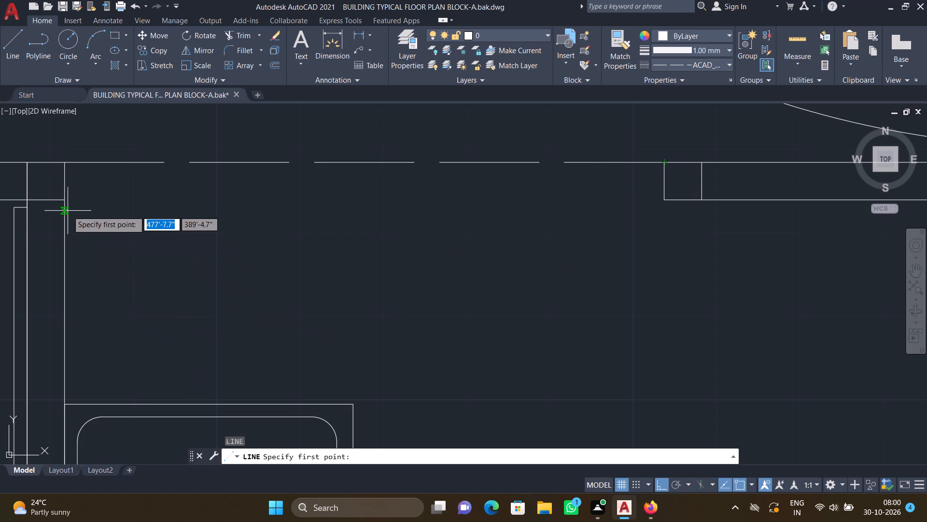
left_click(65, 199)
scroll(289, 219, "down", 2)
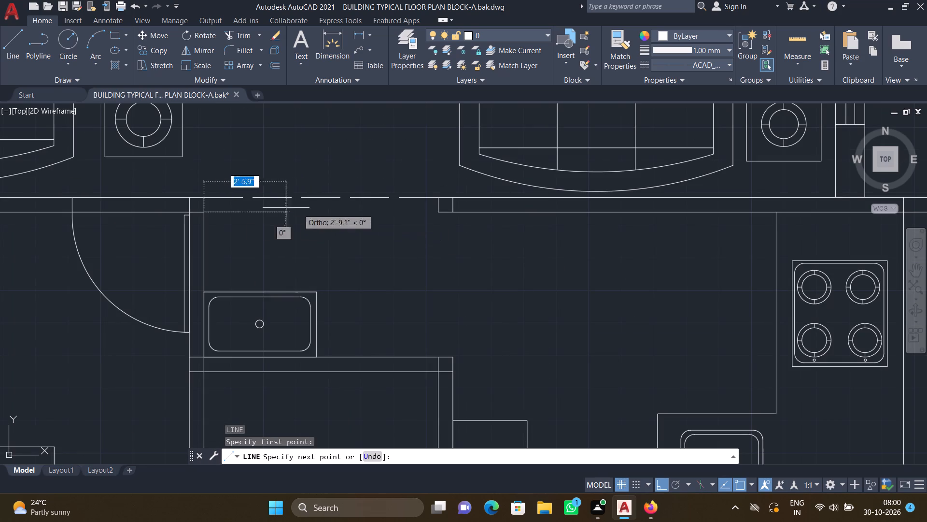
scroll(438, 221, "up", 2)
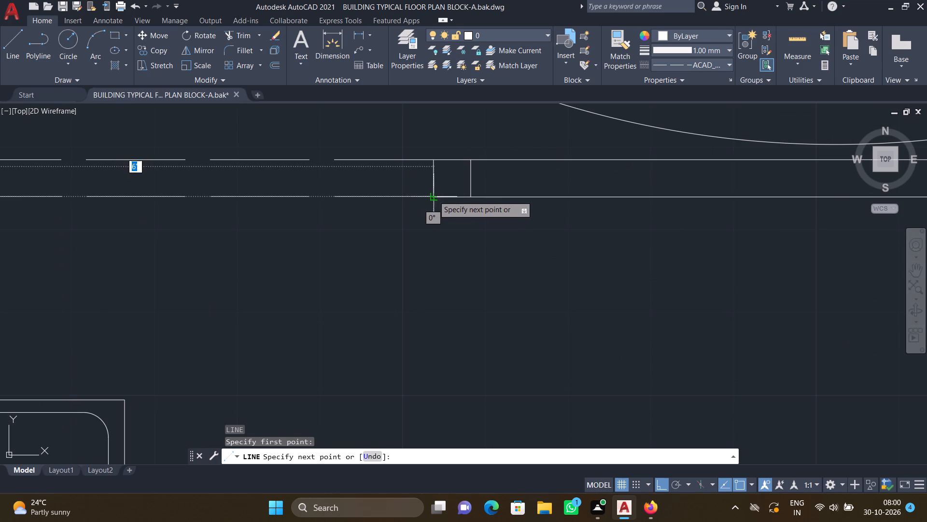
left_click(434, 194)
key("Return")
Draw a vertical dashed line along the wash-basin-side face of the opening between the wash area and kitchen, down to the basin wall.
key("l")
key("Return")
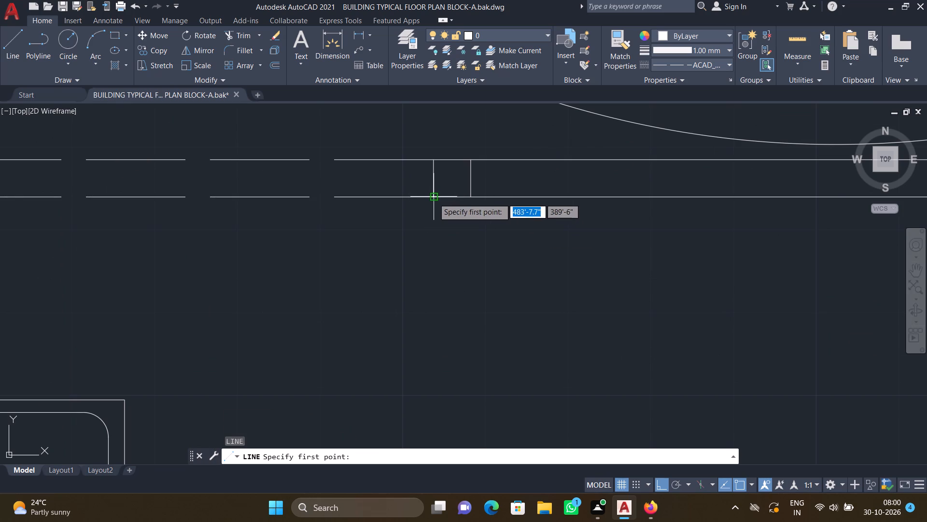
left_click_drag(434, 197, 435, 204)
scroll(443, 261, "down", 3)
middle_click_drag(433, 301, 432, 265)
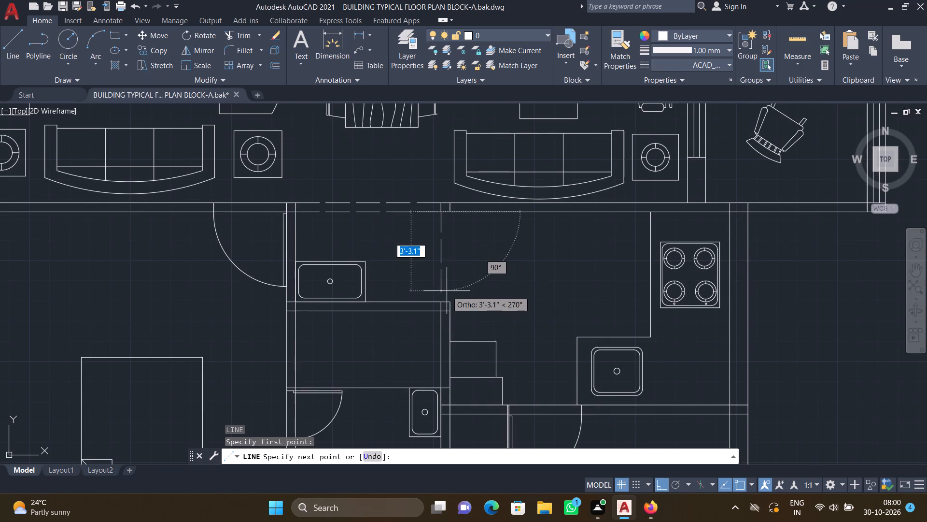
scroll(446, 291, "up", 2)
left_click(429, 317)
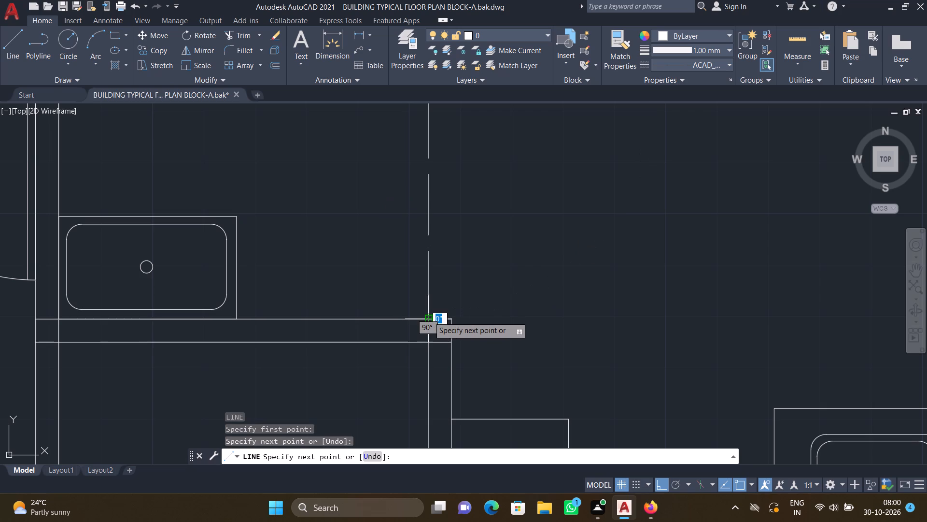
key("Return")
Draw a vertical dashed line along the kitchen-side face of the same opening, joining the upper wall stub's corner to the basin wall's corner.
scroll(420, 293, "down", 3)
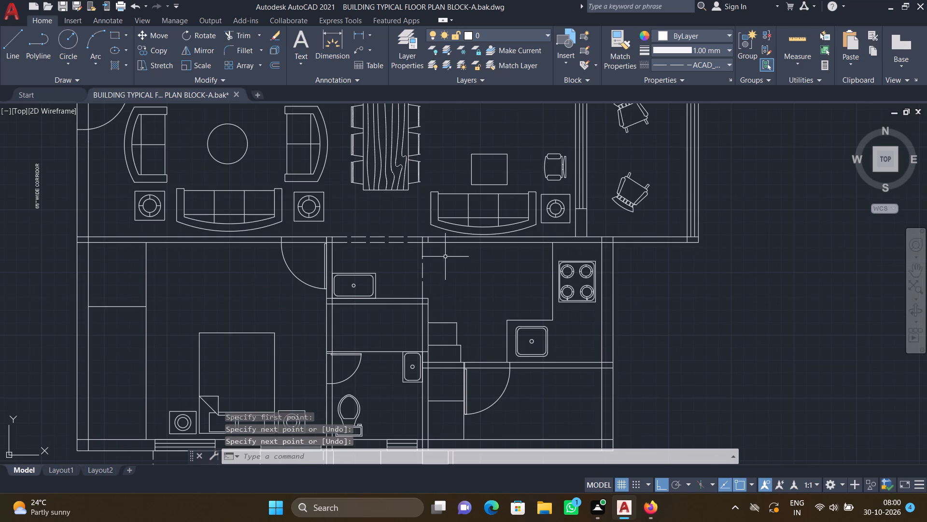
scroll(431, 251, "up", 3)
key("l")
key("Return")
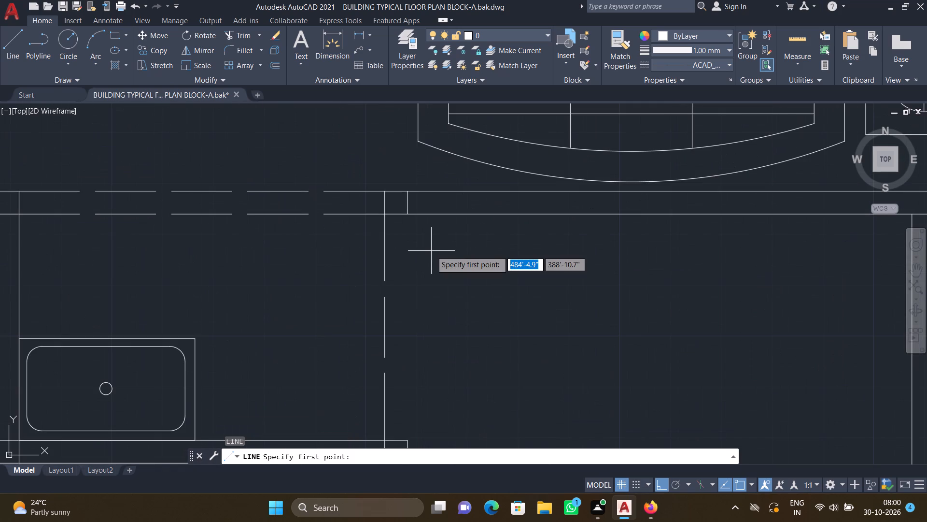
scroll(409, 218, "up", 2)
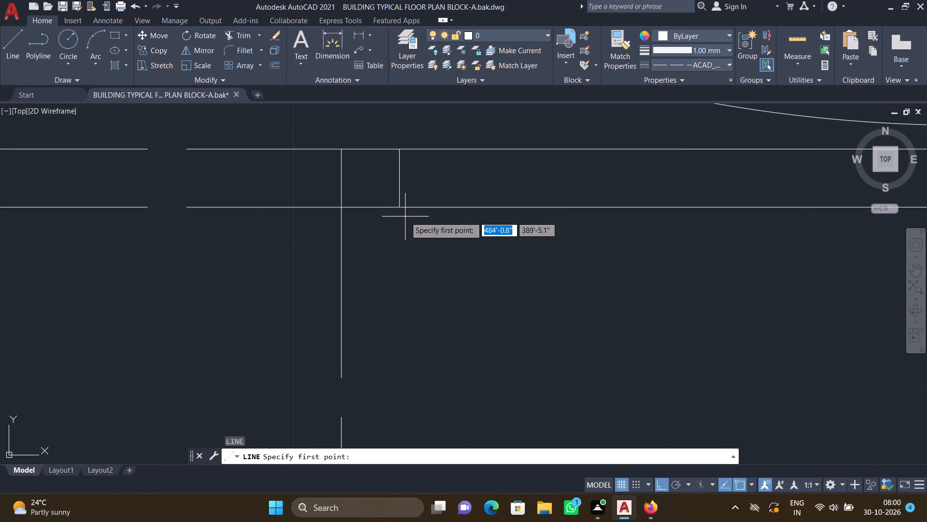
left_click_drag(399, 204, 400, 212)
scroll(396, 305, "down", 3)
middle_click_drag(365, 332, 376, 297)
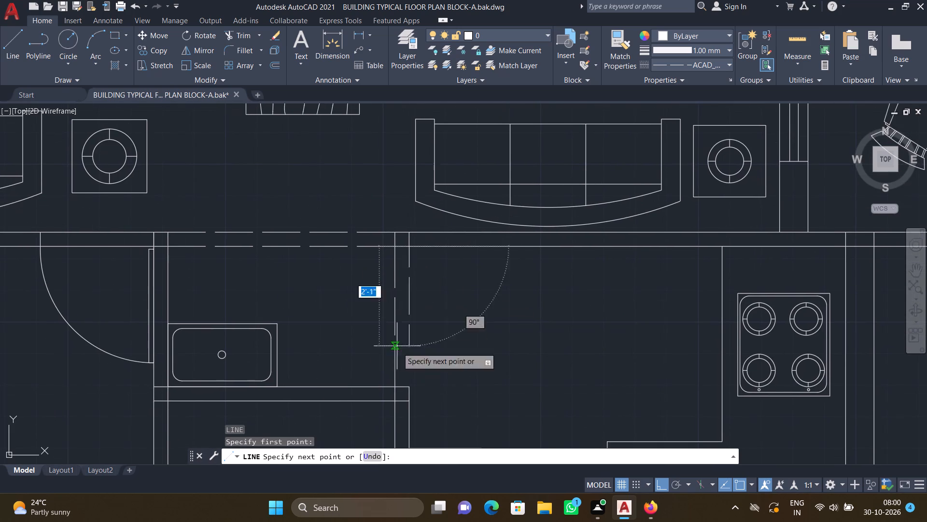
scroll(407, 381, "up", 2)
left_click(406, 395)
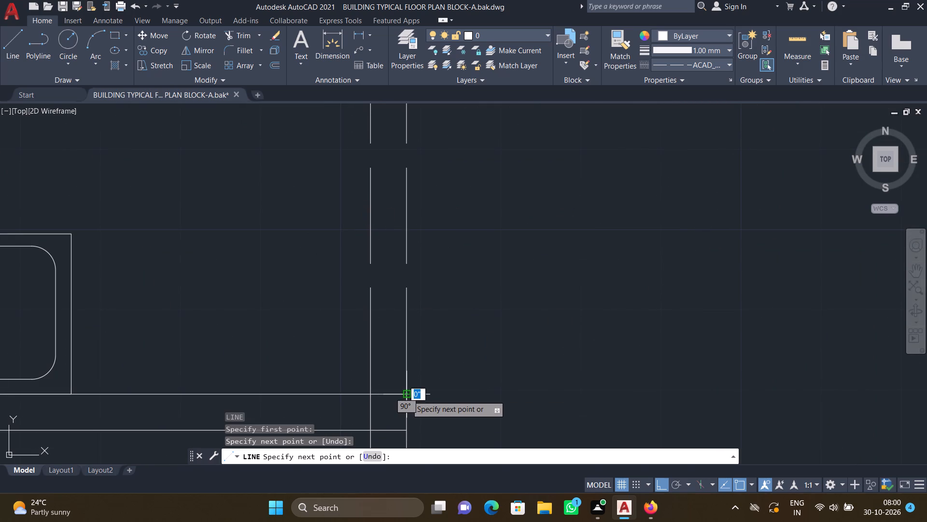
key("Return")
With Ortho off, draw a dashed diagonal from upper-left to lower-right corner of the narrow rectangle in the duct above the right-hand unit's upper toilets.
scroll(408, 391, "down", 3)
scroll(350, 362, "down", 3)
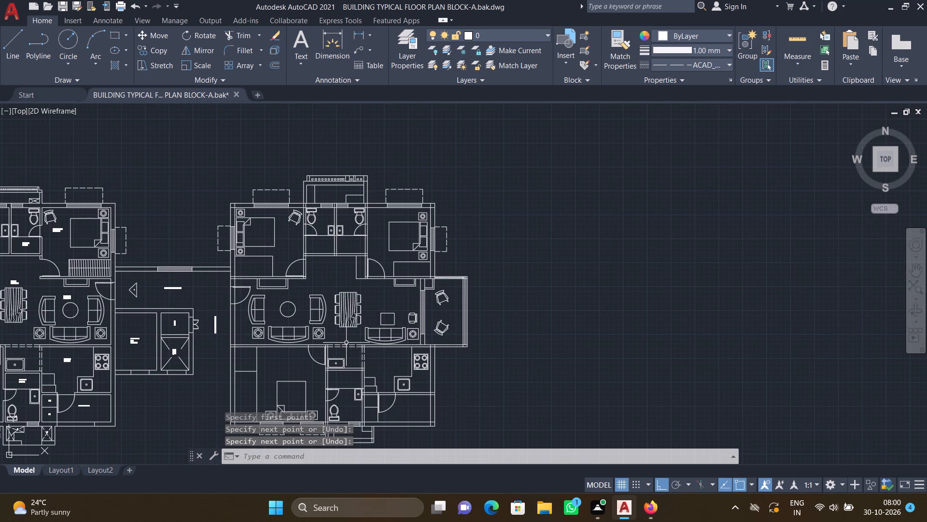
scroll(336, 318, "down", 2)
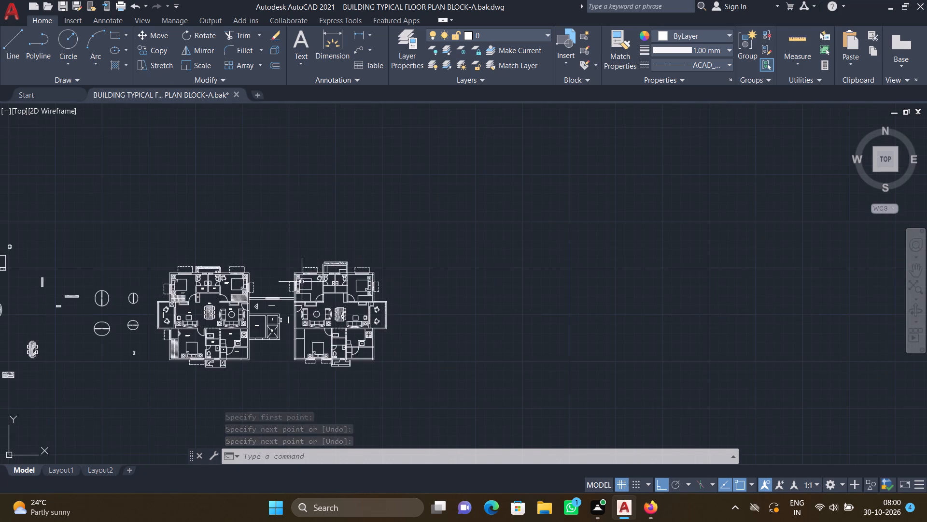
scroll(335, 280, "up", 2)
scroll(310, 250, "up", 4)
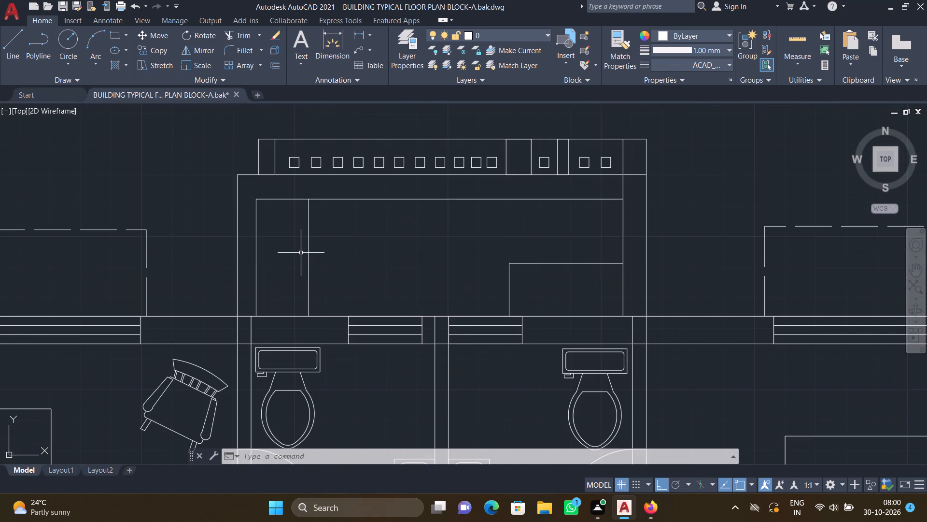
key("F8")
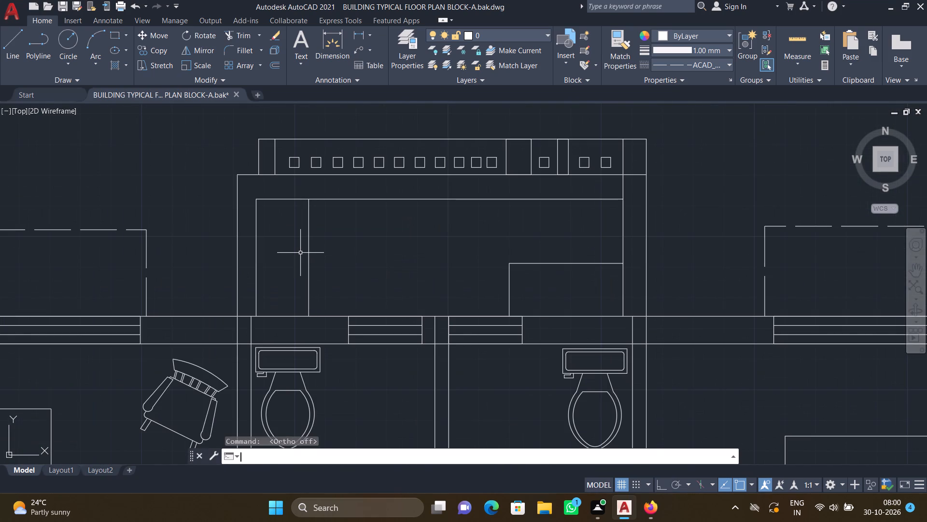
key("l")
key("Return")
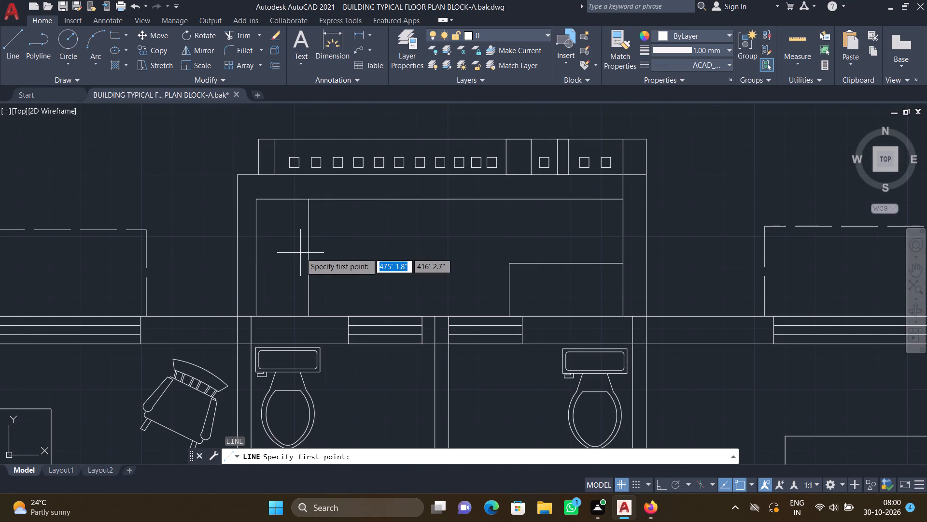
scroll(258, 193, "up", 2)
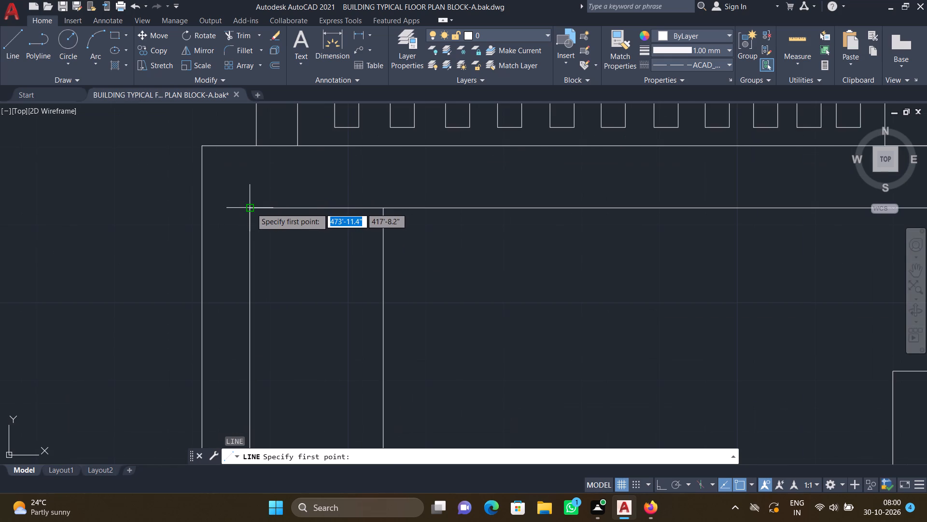
left_click(252, 207)
scroll(294, 294, "down", 2)
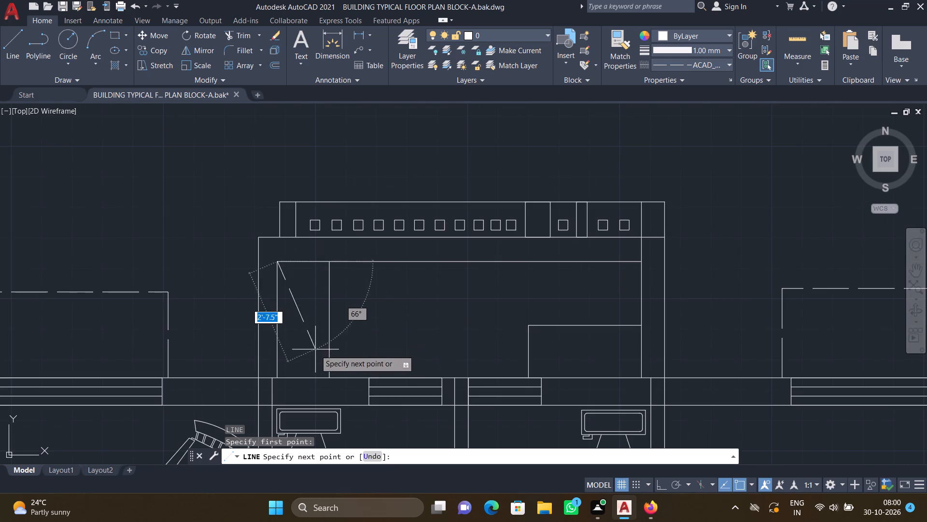
scroll(320, 366, "up", 3)
left_click(349, 413)
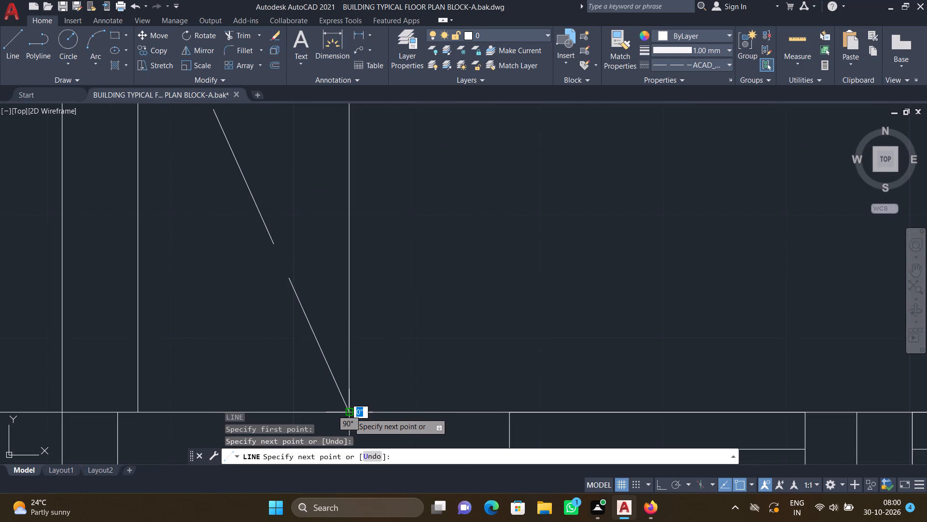
key("Return")
Draw the opposite dashed diagonal of the narrow duct rectangle, from its lower-left corner to its upper-right corner.
key("l")
key("Return")
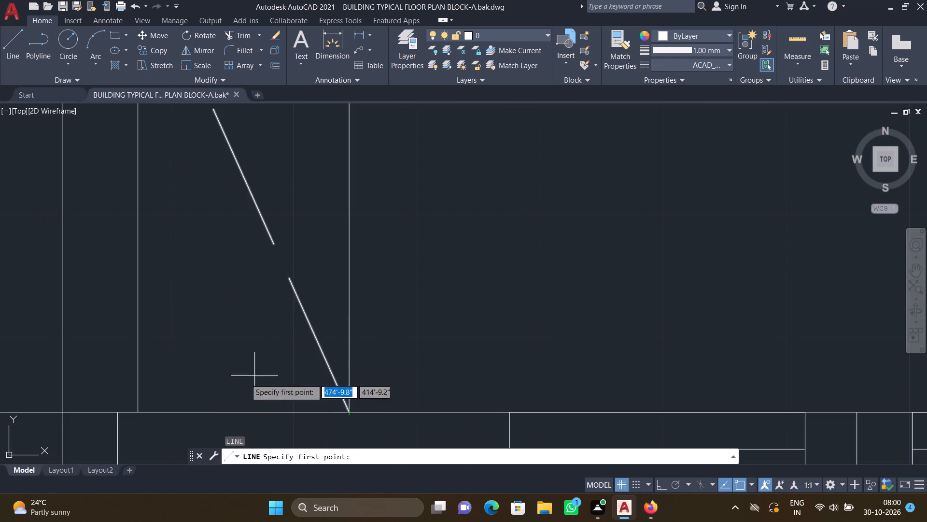
left_click(138, 413)
scroll(203, 337, "down", 3)
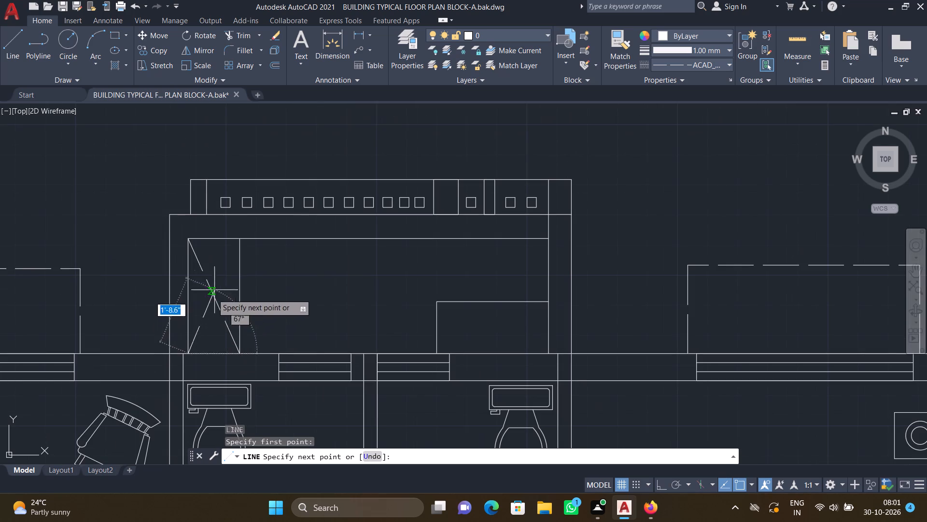
scroll(239, 238, "up", 5)
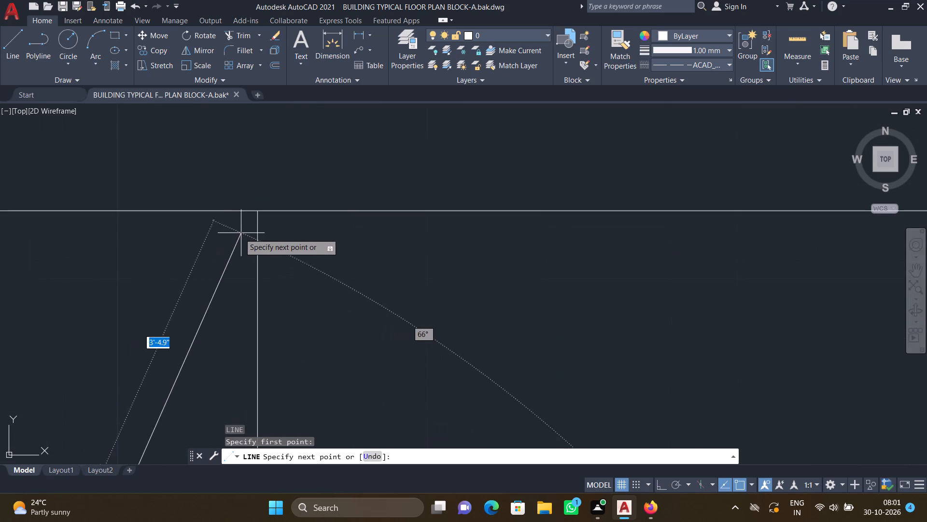
left_click(259, 212)
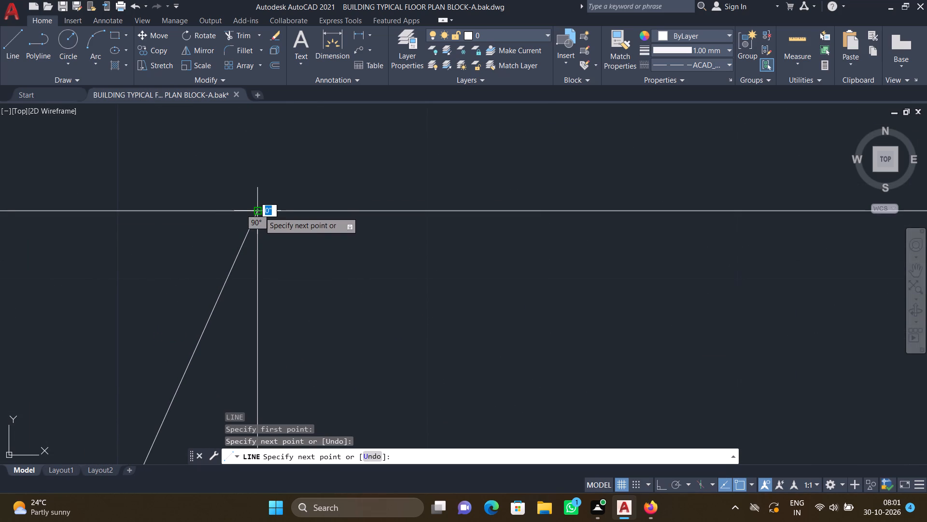
key("Return")
Draw a dashed diagonal from the upper-left to the lower-right corner of the small rectangle in the same duct's lower-right corner.
scroll(259, 215, "down", 5)
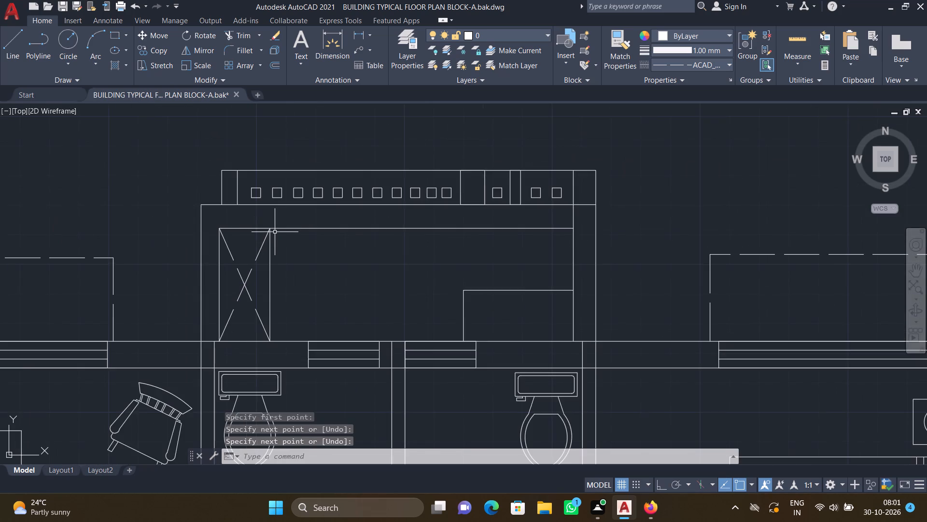
scroll(293, 260, "down", 3)
scroll(350, 291, "up", 3)
key("l")
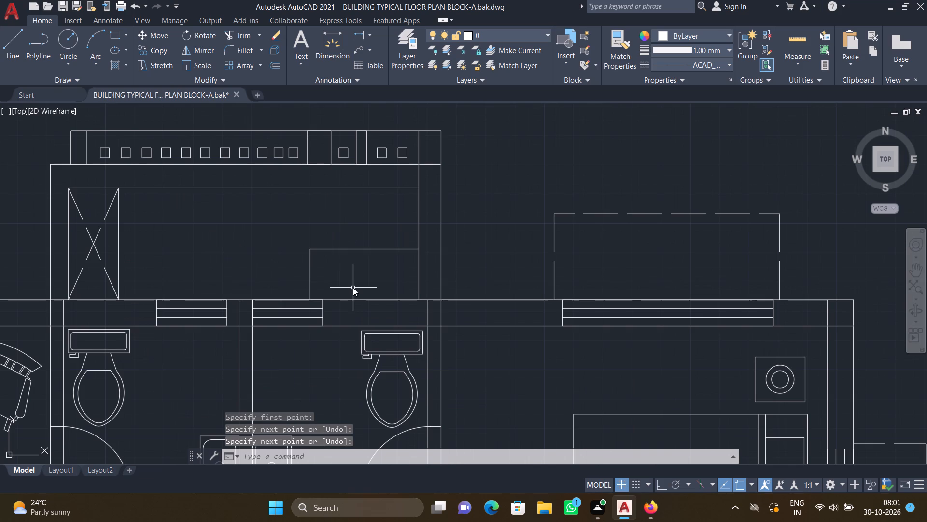
key("Return")
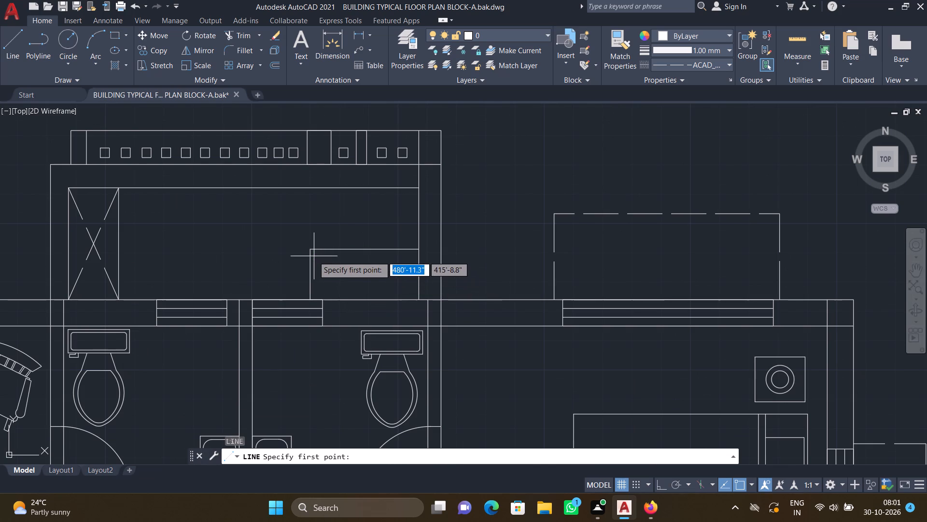
left_click_drag(308, 251, 315, 256)
scroll(398, 297, "up", 1)
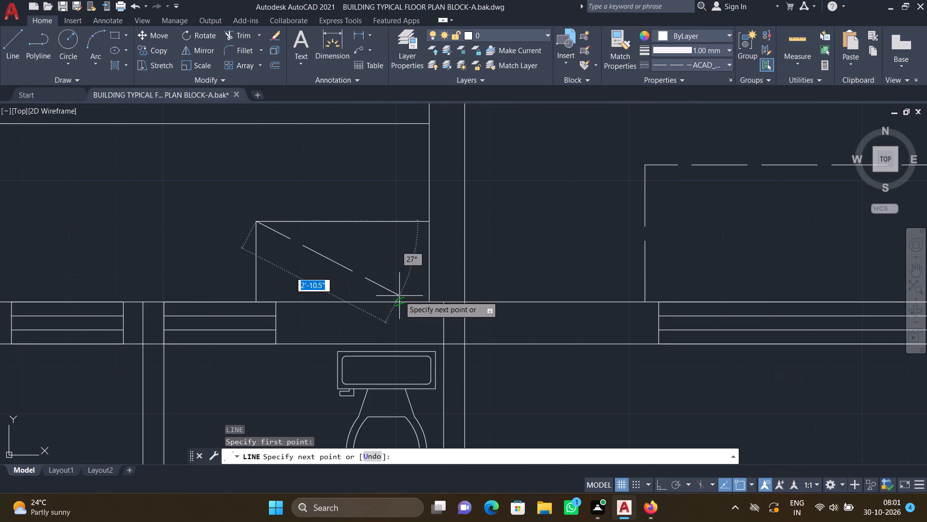
left_click(430, 302)
key("Return")
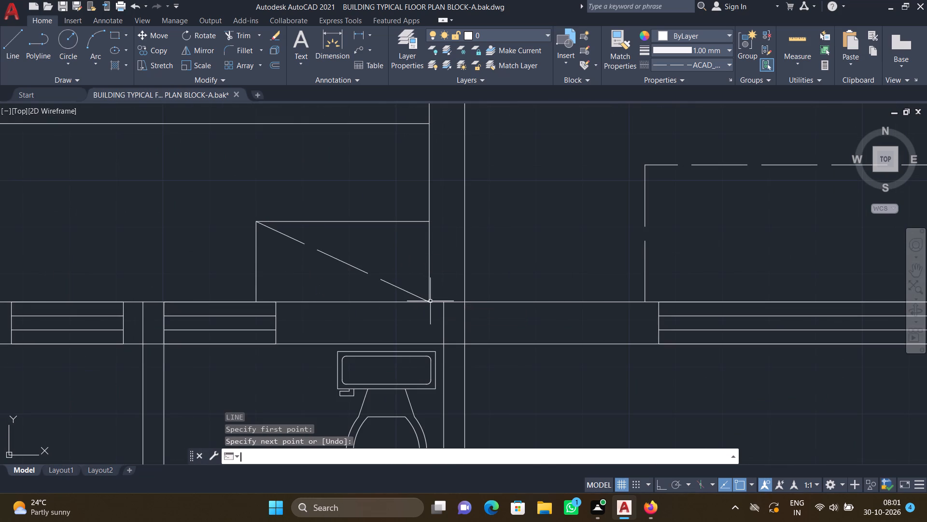
Draw the opposite dashed diagonal of the small duct rectangle, from its lower-left corner to its upper-right corner.
key("l")
key("Return")
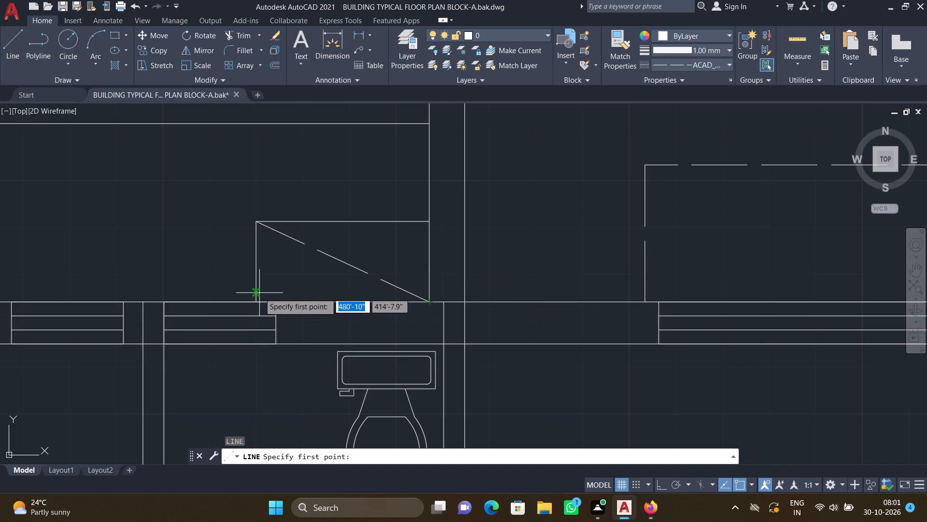
left_click(254, 303)
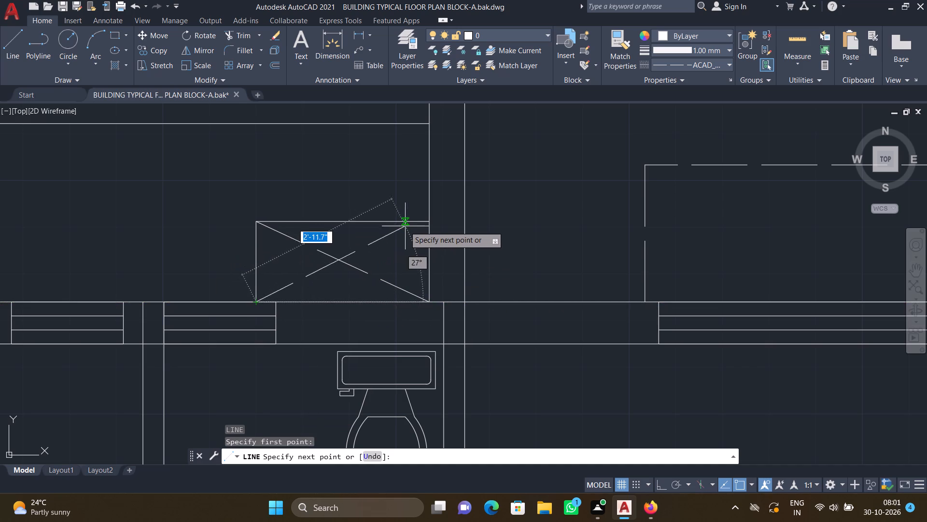
scroll(408, 234, "up", 2)
left_click(461, 200)
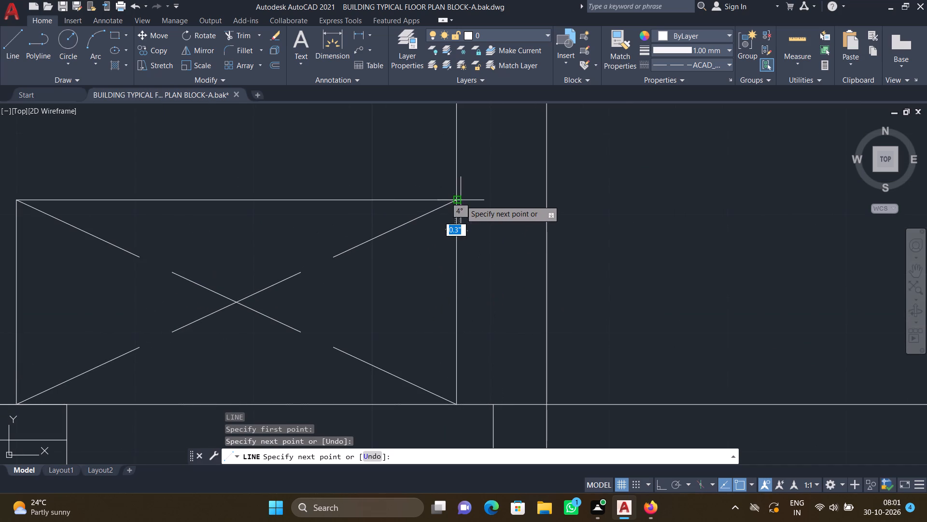
key("Return")
Draw a dashed diagonal from the upper-left to the lower-right corner of the small rectangle in the duct below the right-hand unit's lower toilet.
scroll(458, 191, "down", 5)
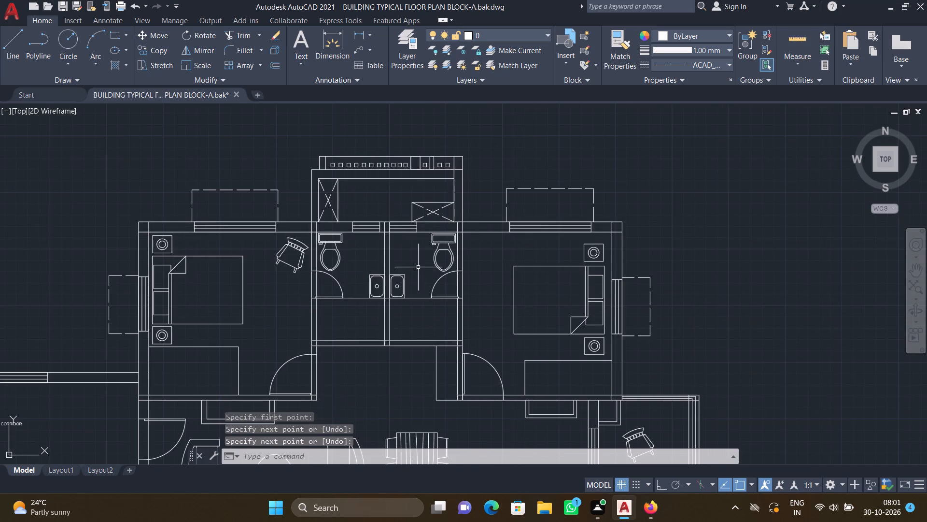
middle_click_drag(417, 264, 408, 185)
scroll(410, 189, "down", 3)
scroll(401, 333, "up", 3)
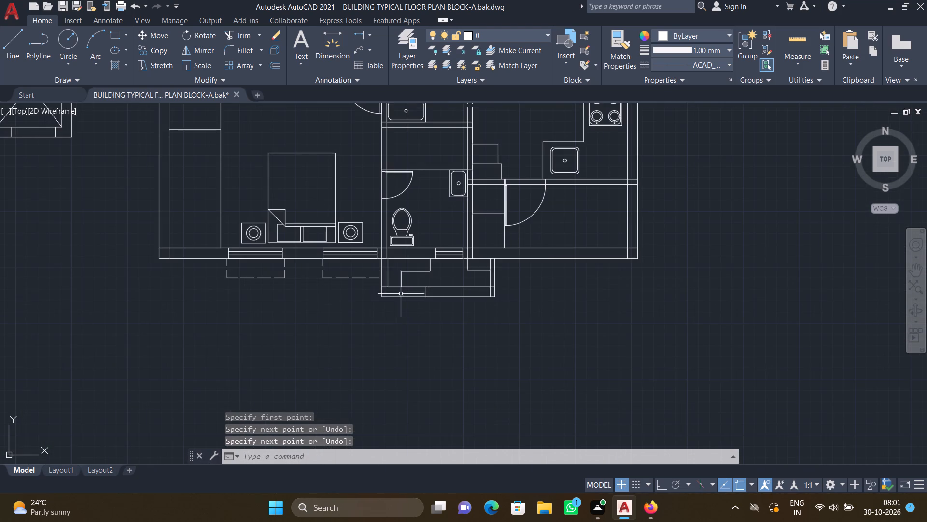
scroll(402, 277, "up", 3)
key("l")
key("Return")
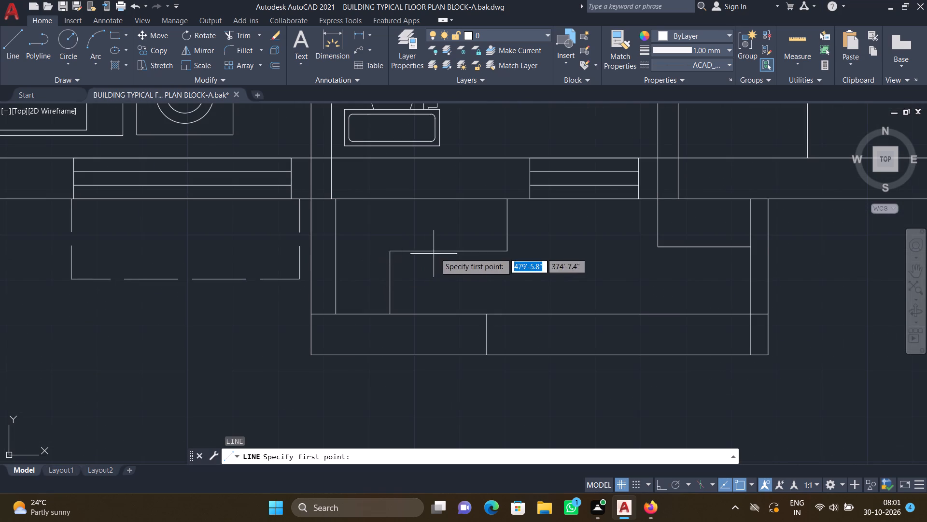
scroll(698, 204, "up", 2)
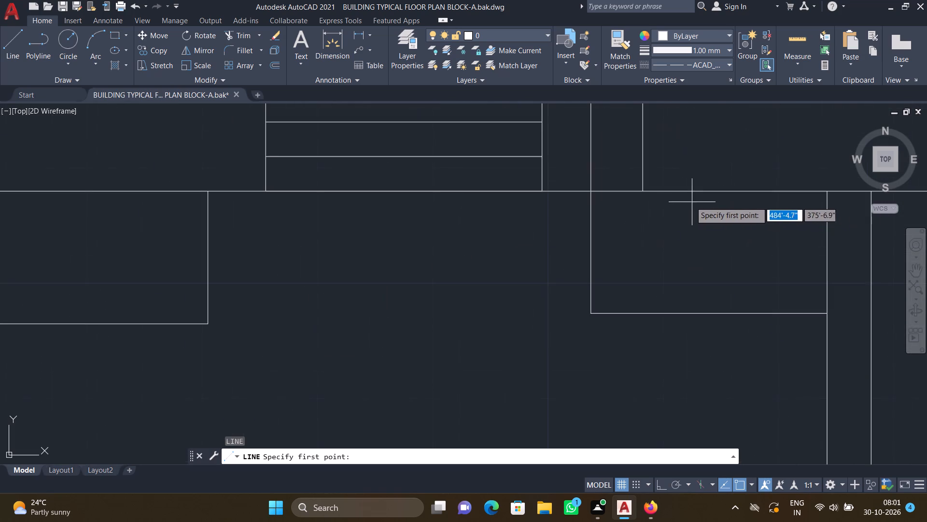
left_click_drag(593, 190, 622, 212)
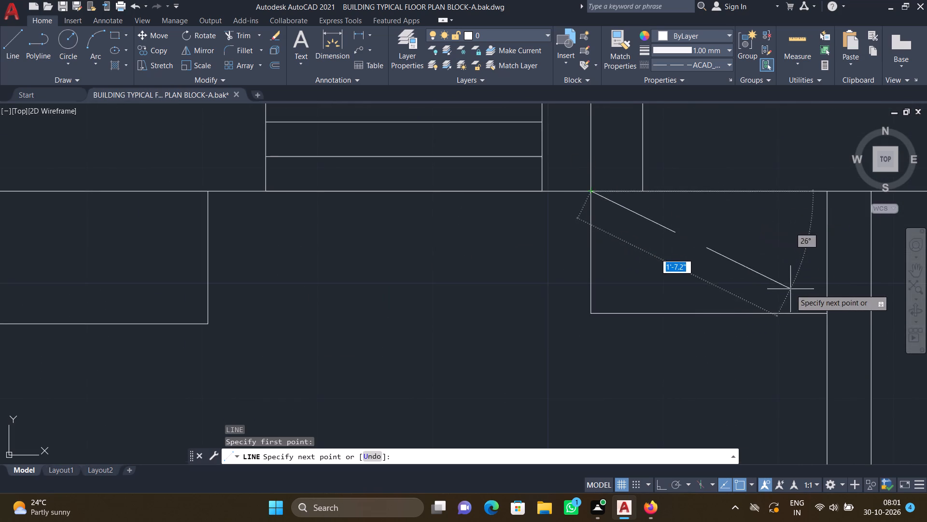
scroll(823, 307, "up", 2)
left_click(825, 322)
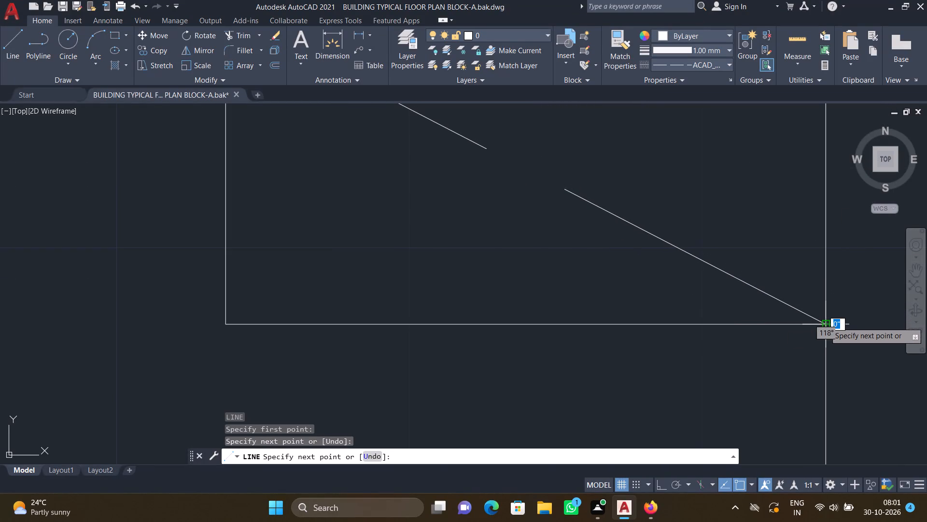
key("Return")
Draw the opposite dashed diagonal of the small duct rectangle, from its lower-left corner to its upper-right corner.
key("l")
key("Return")
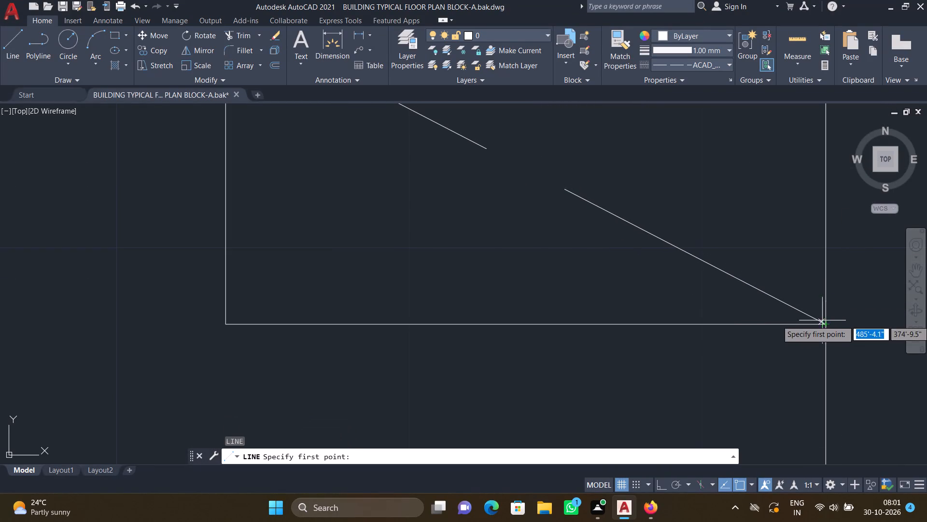
left_click(223, 322)
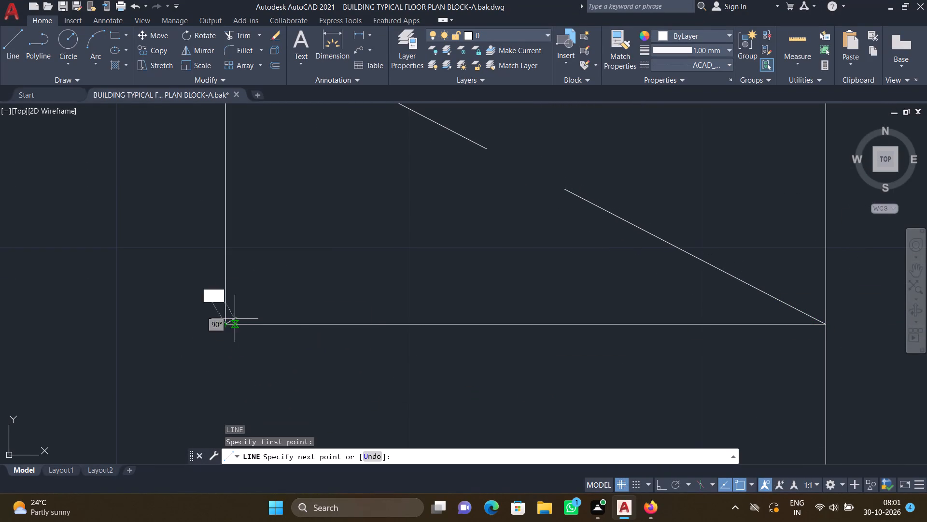
scroll(369, 240, "down", 2)
scroll(491, 178, "down", 1)
scroll(522, 163, "up", 3)
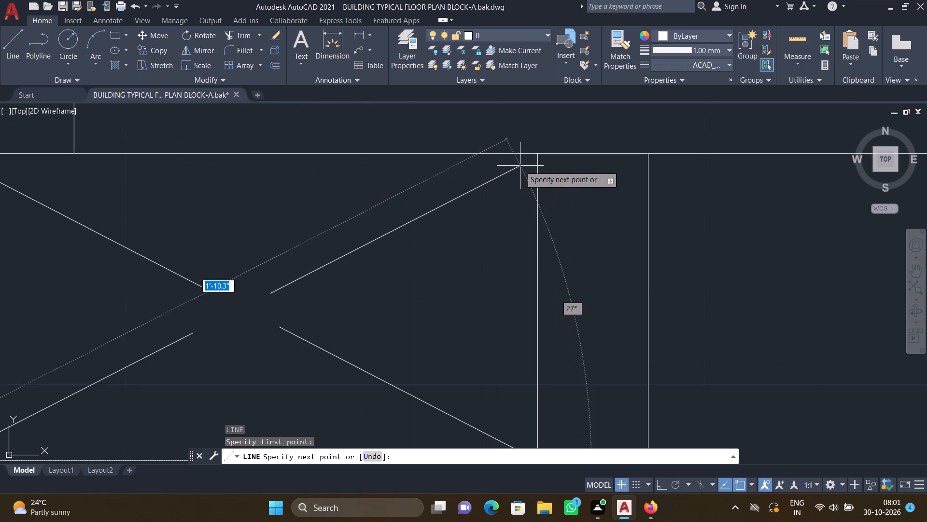
left_click(536, 153)
key("Return")
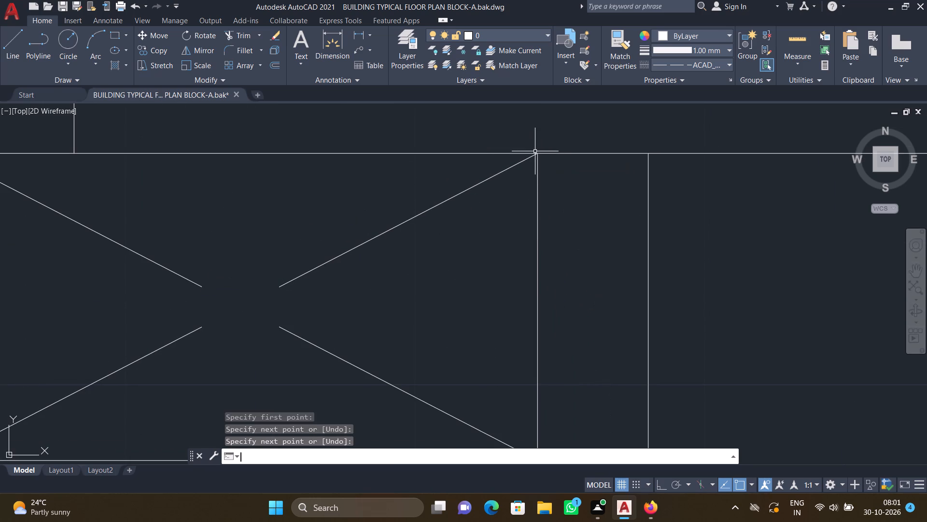
In the same duct's L-shaped outline, draw a dashed diagonal across the horizontal leg from its lower-right corner to the L's upper-left corner.
scroll(518, 142, "down", 5)
middle_click_drag(388, 199, 534, 219)
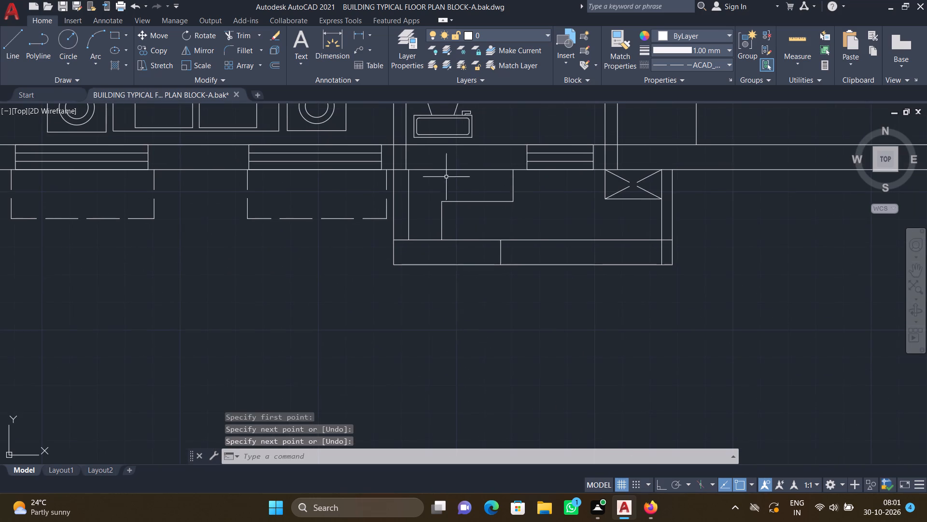
scroll(443, 182, "up", 3)
key("l")
key("Return")
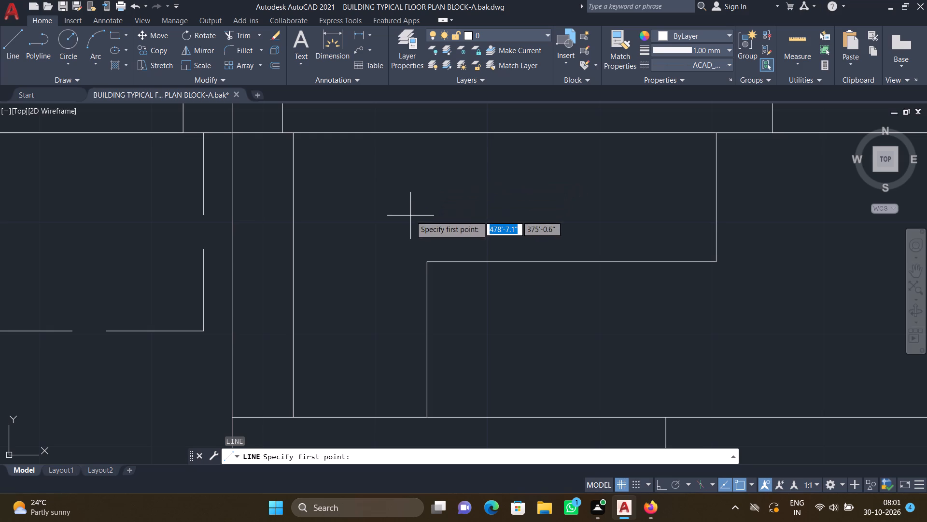
left_click(714, 260)
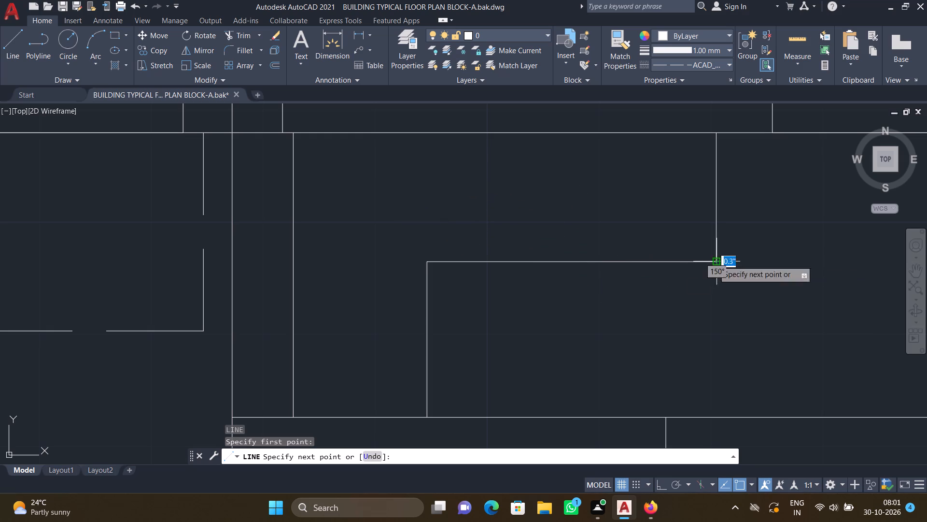
scroll(295, 150, "up", 2)
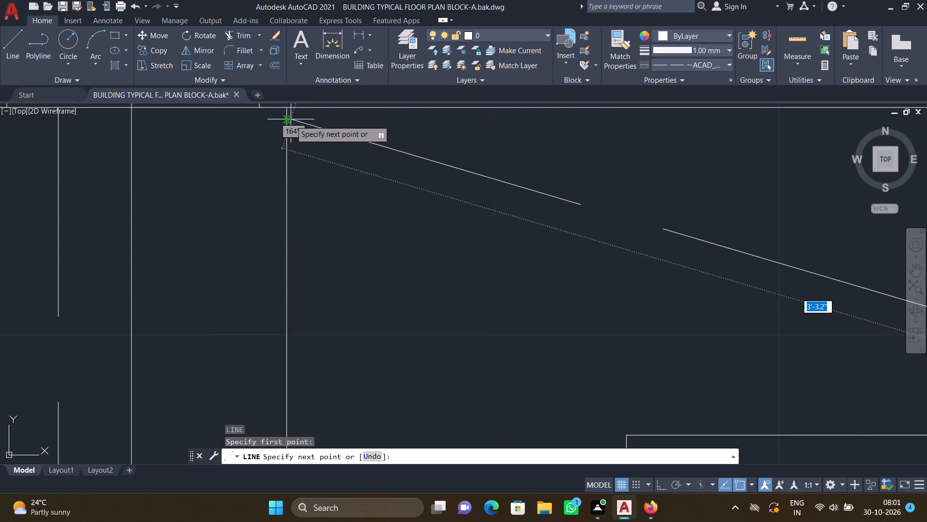
left_click(288, 108)
key("Return")
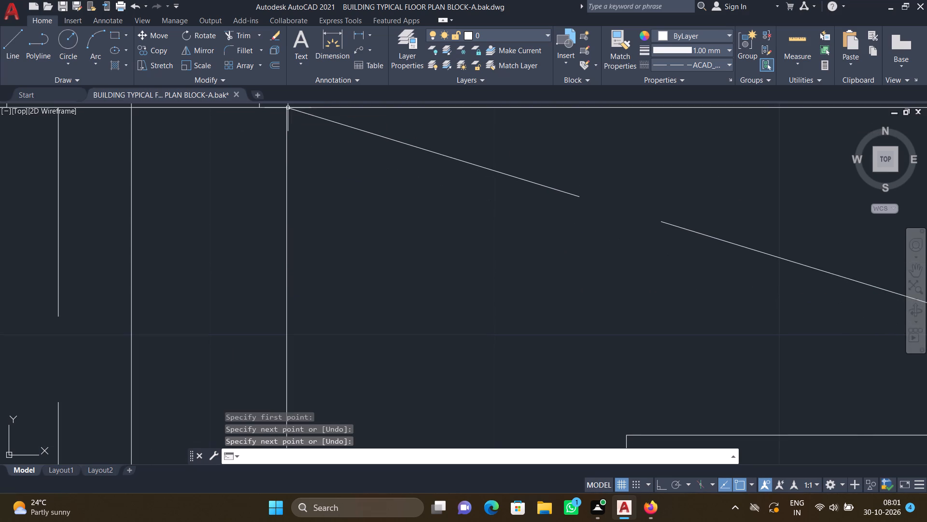
Draw a crossing dashed diagonal in the horizontal leg, from the L-shape's inner corner to the leg's upper-right corner.
scroll(289, 109, "down", 6)
middle_click_drag(330, 130, 380, 213)
scroll(366, 219, "up", 3)
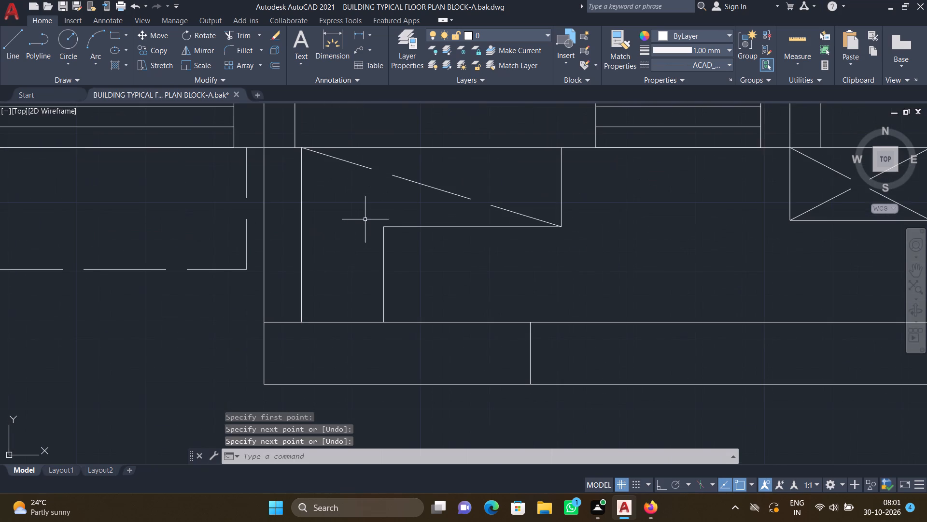
key("l")
key("Return")
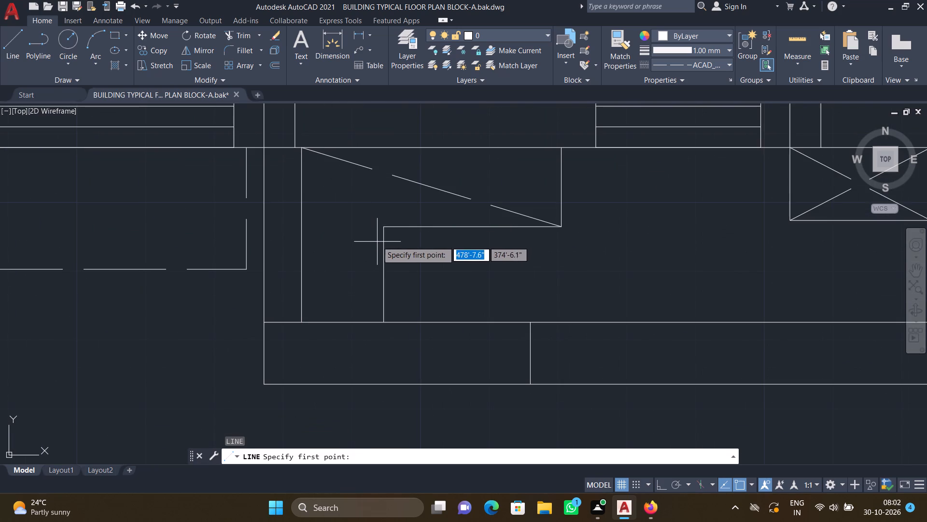
left_click(382, 228)
scroll(526, 164, "up", 2)
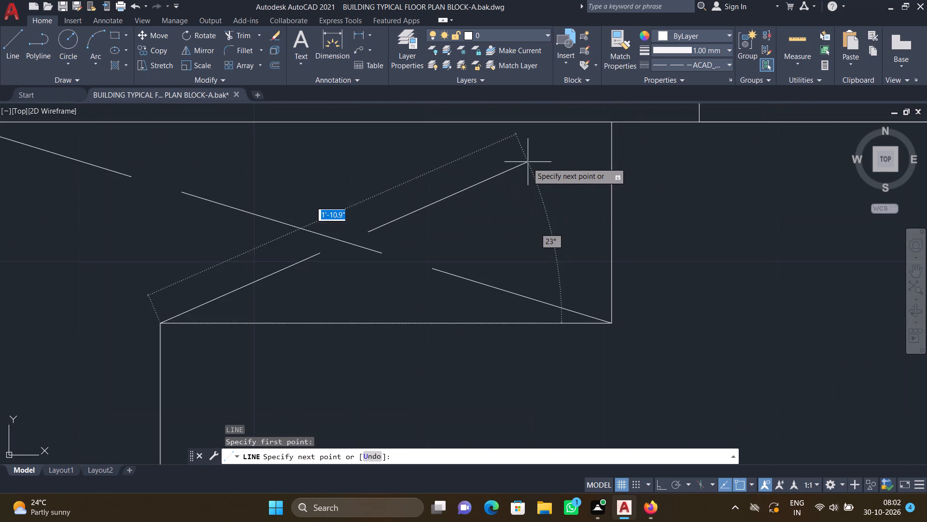
left_click(612, 125)
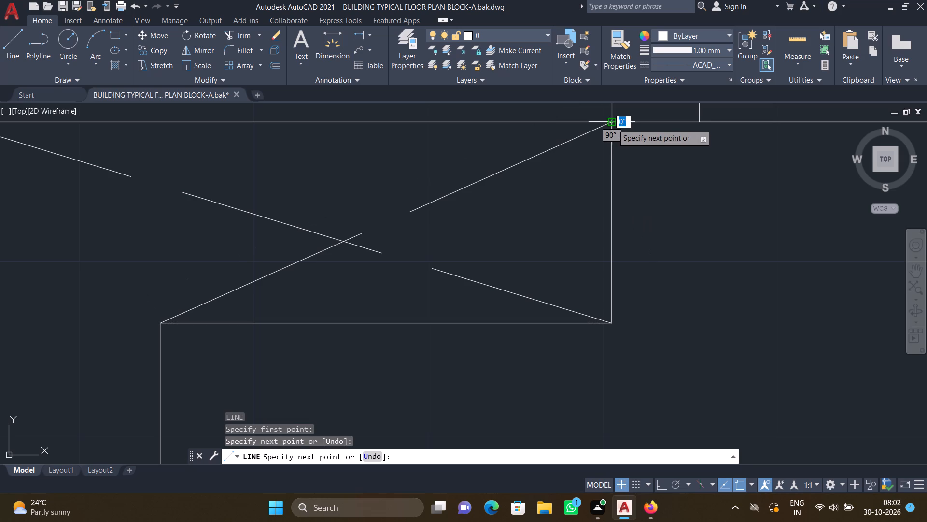
key("Return")
Draw a dashed diagonal across the L-shape's vertical leg, from the inner corner to the leg's lower-left corner.
key("l")
key("Return")
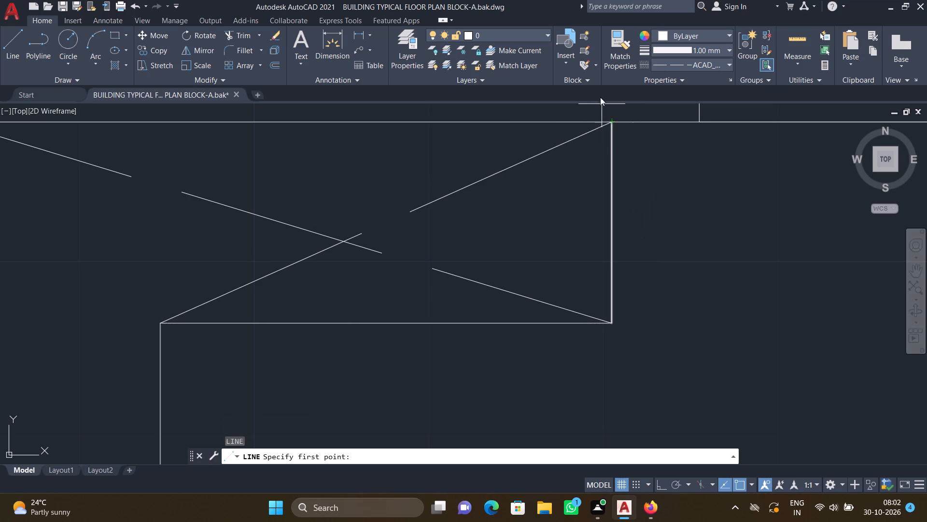
scroll(589, 99, "down", 4)
middle_click_drag(351, 250, 474, 236)
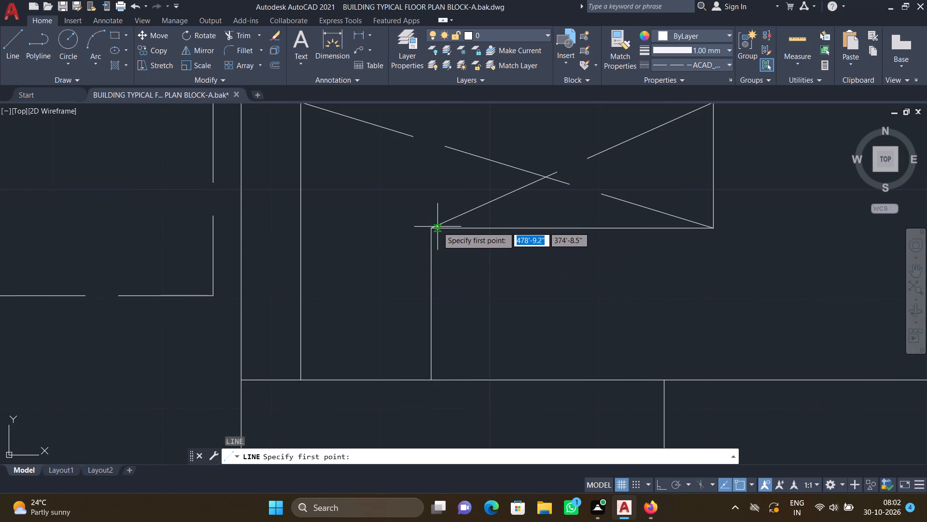
left_click(433, 231)
scroll(400, 271, "down", 3)
middle_click_drag(382, 287, 413, 250)
scroll(411, 258, "up", 3)
left_click(381, 276)
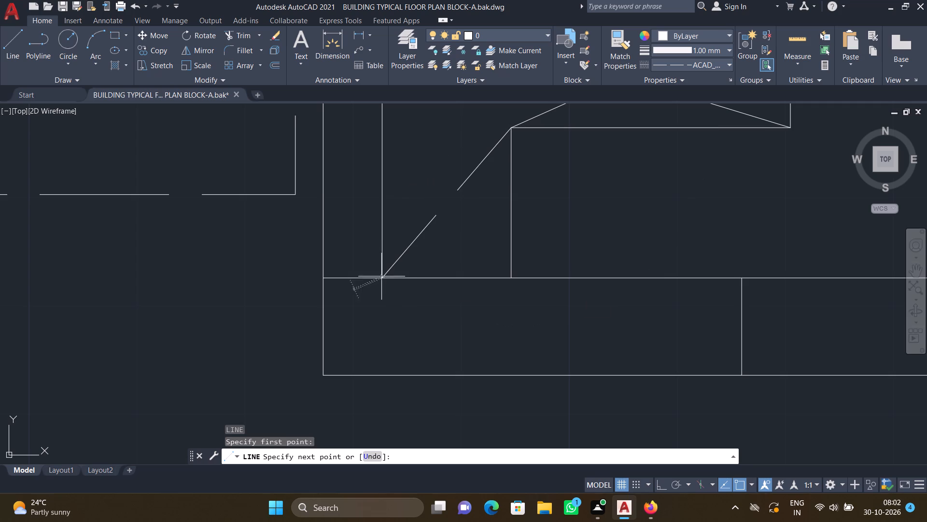
key("Return")
Draw the crossing dashed diagonal of the vertical leg, from its lower-right corner to the L-shape's upper-left corner.
key("l")
key("Return")
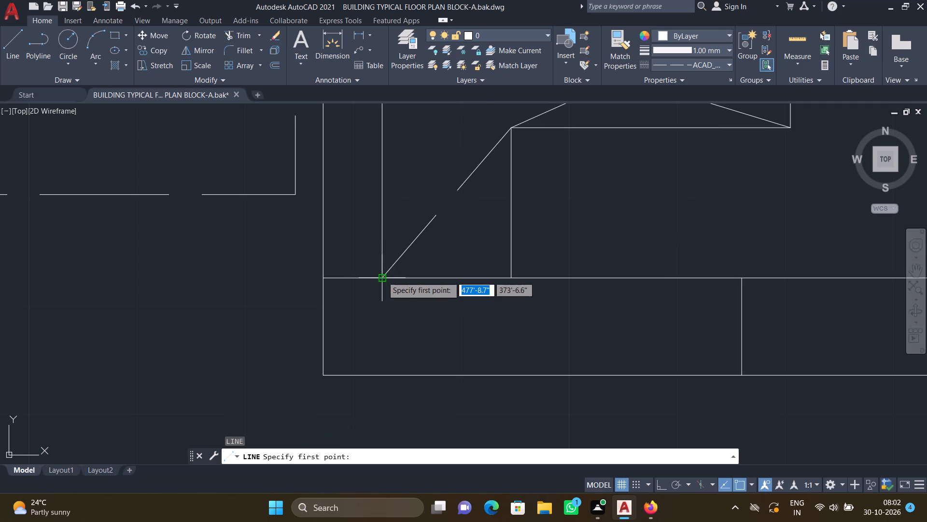
scroll(378, 281, "down", 2)
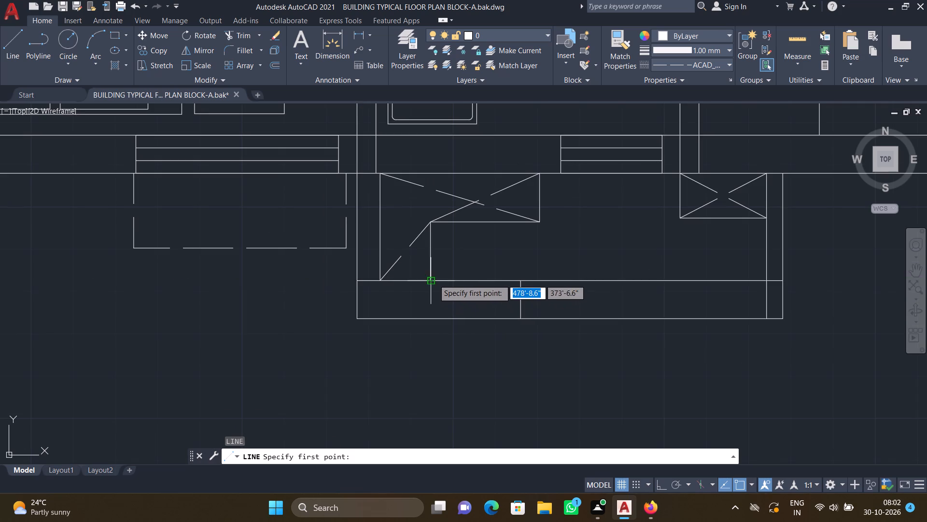
left_click(434, 279)
scroll(385, 178, "up", 3)
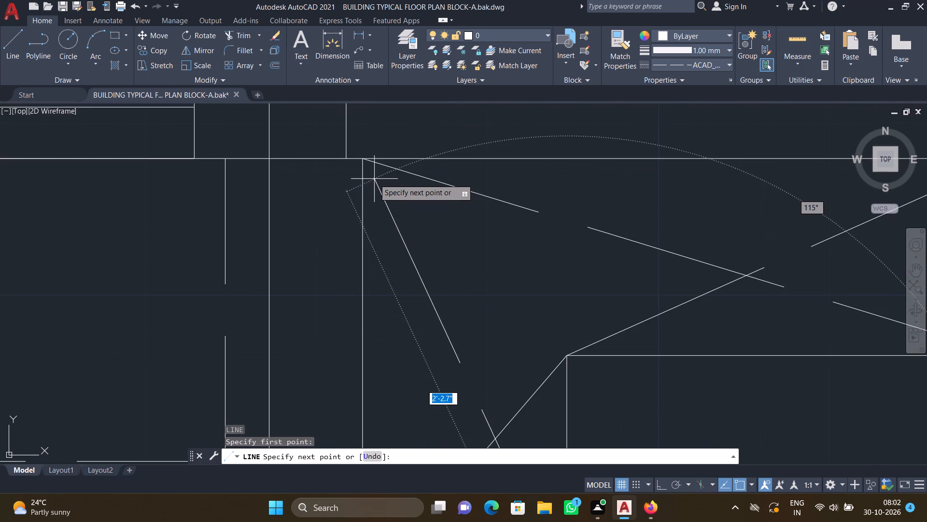
scroll(366, 162, "up", 2)
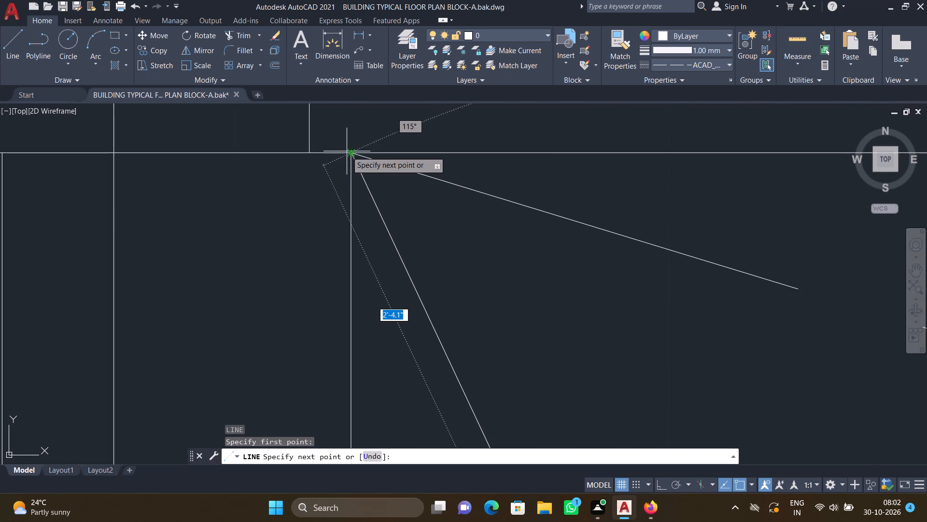
left_click(351, 152)
key("Return")
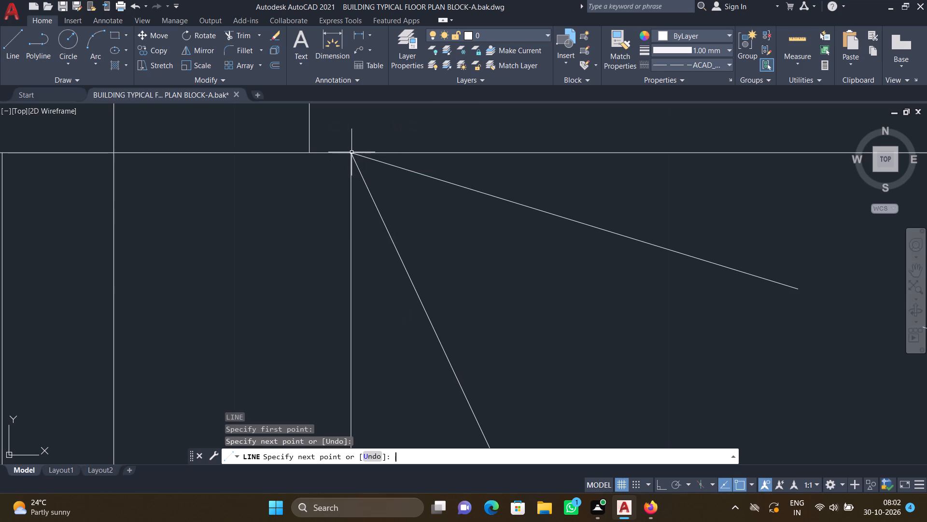
Draw a dashed diagonal from the upper-left to the inner lower-right corner of the small duct in the right-hand unit's balcony corner.
scroll(349, 155, "down", 5)
middle_click_drag(391, 207, 361, 270)
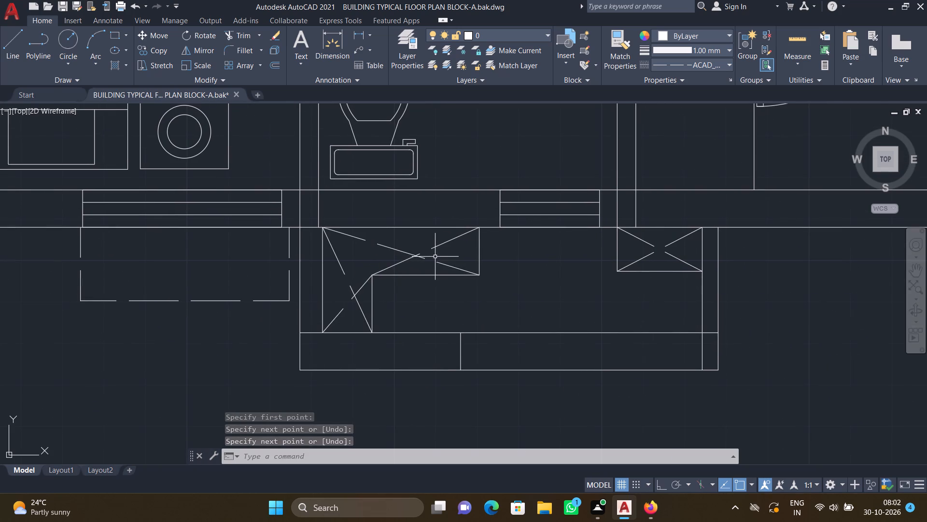
scroll(439, 260, "down", 4)
middle_click(435, 358)
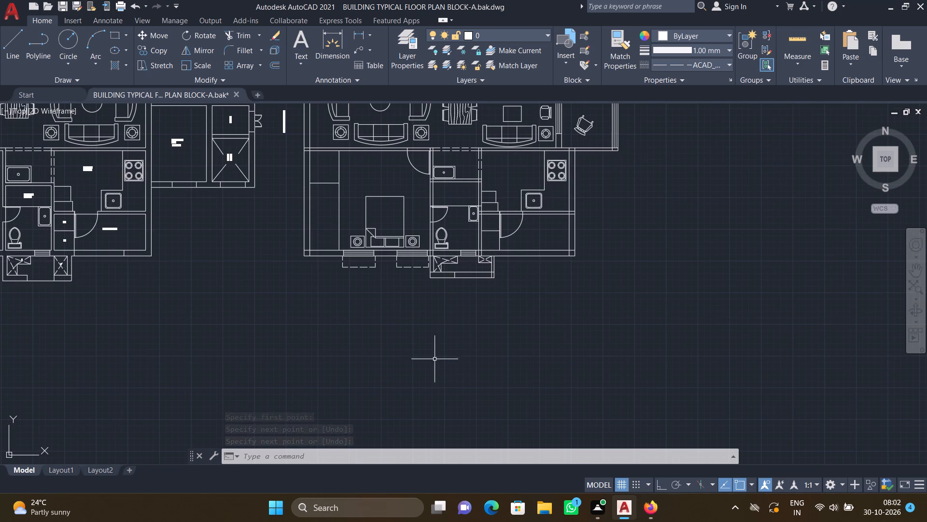
scroll(534, 236, "down", 1)
scroll(561, 127, "up", 3)
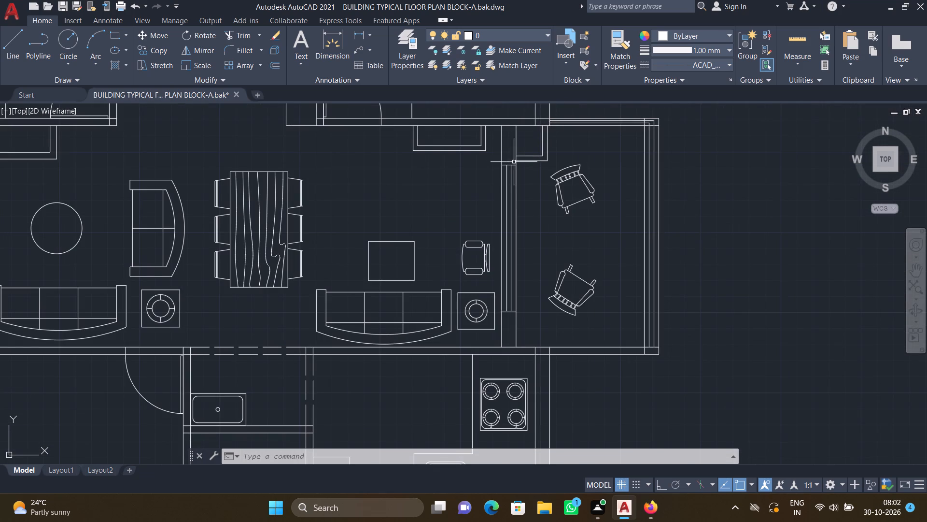
scroll(529, 135, "up", 3)
middle_click_drag(528, 142, 527, 194)
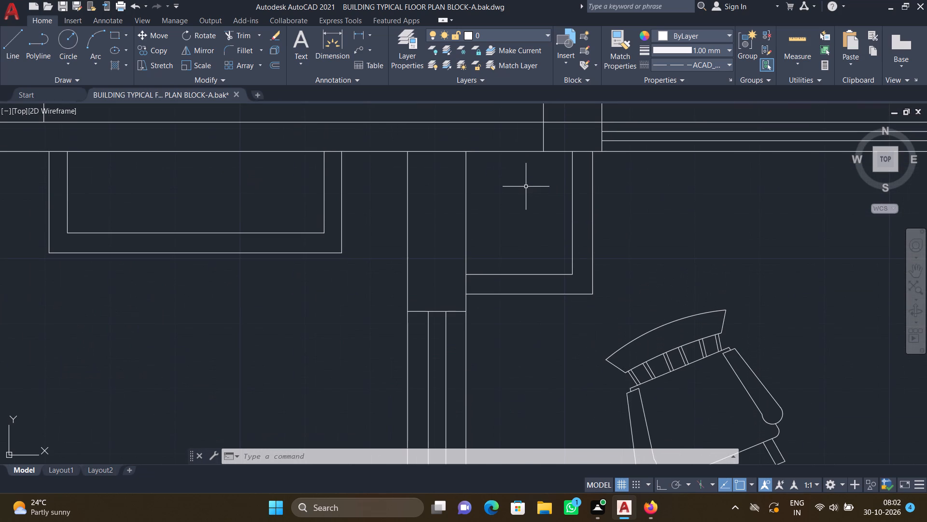
key("l")
key("Return")
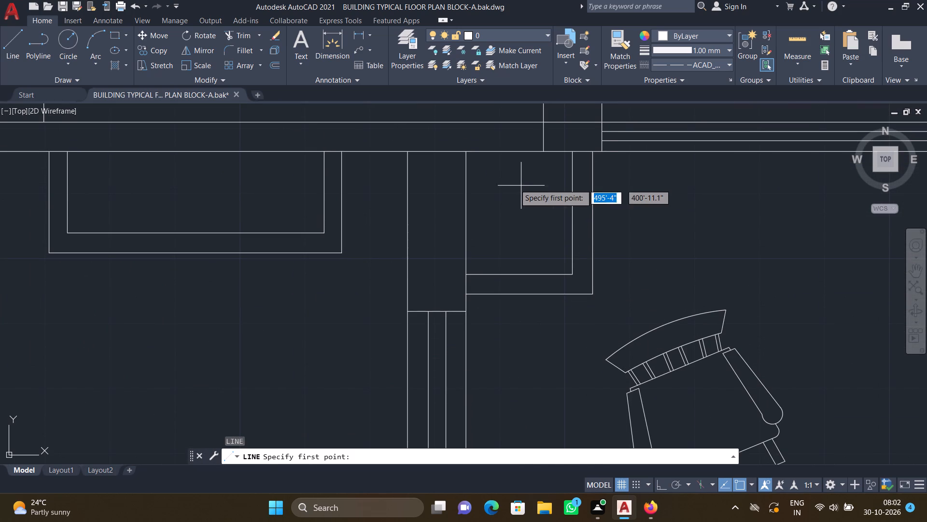
left_click_drag(463, 154, 469, 160)
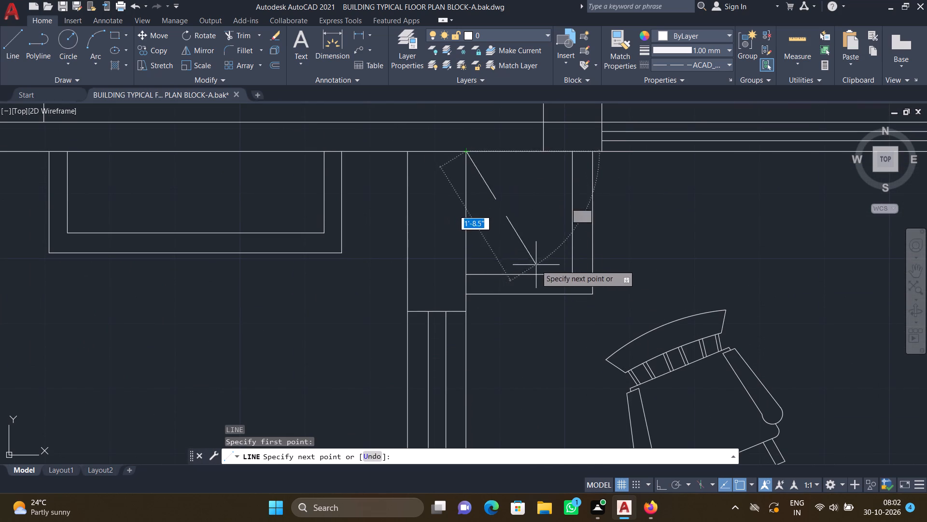
scroll(560, 260, "up", 2)
left_click(589, 294)
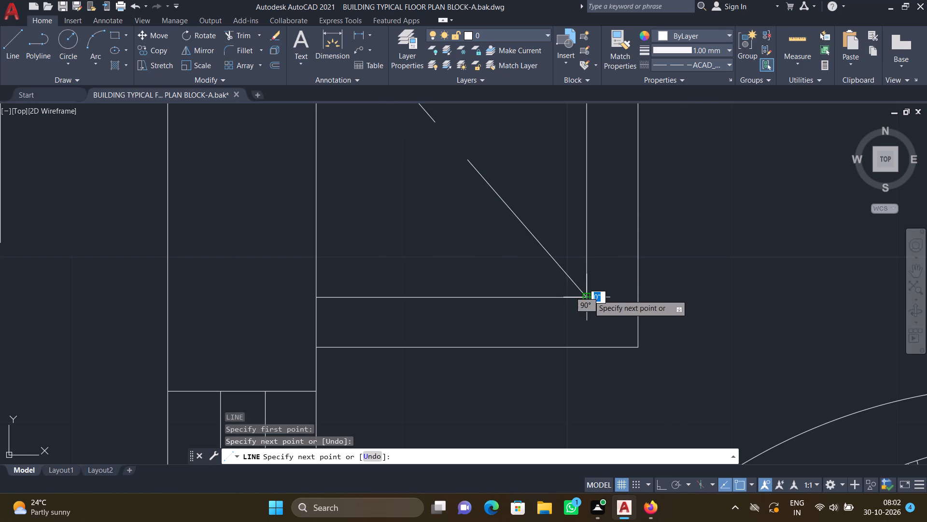
key("Return")
Draw the crossing dashed diagonal of the small balcony-corner duct, from its lower-left corner to its inner upper-right corner.
key("l")
key("Return")
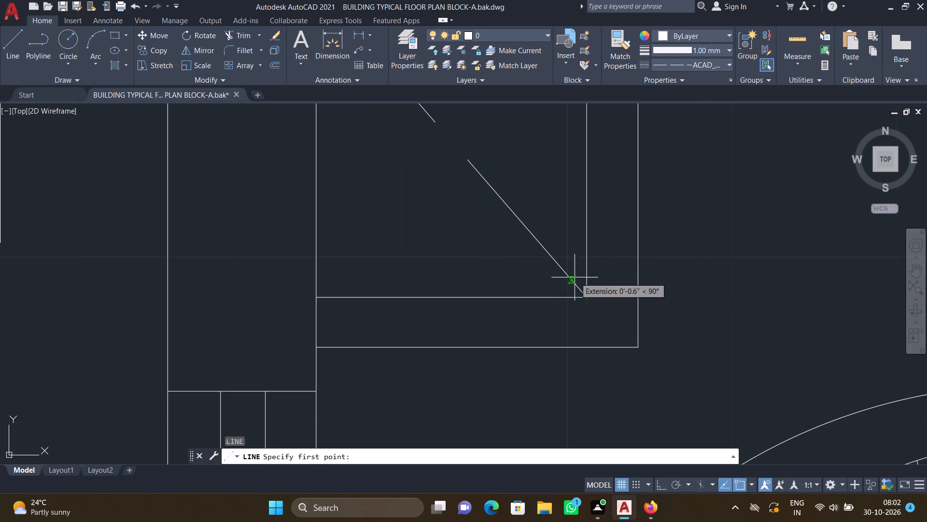
left_click(318, 297)
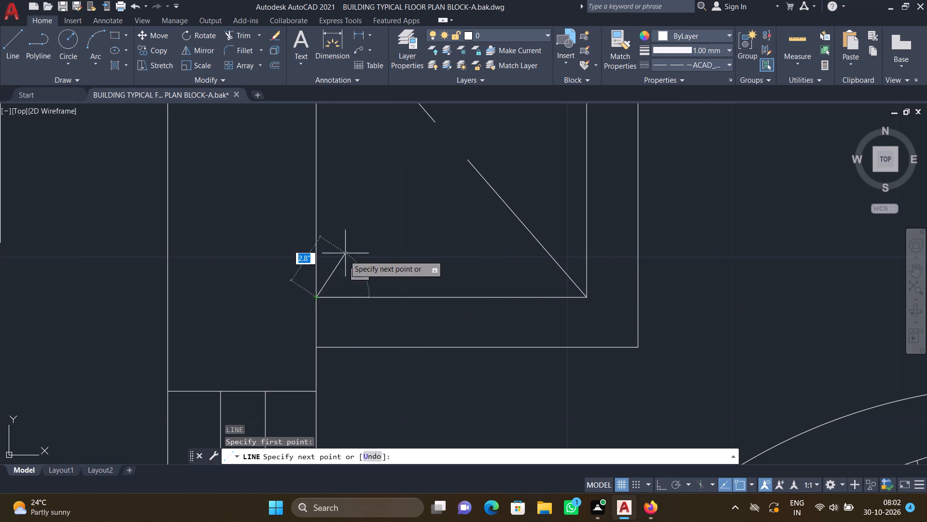
scroll(360, 222, "down", 2)
scroll(452, 135, "up", 2)
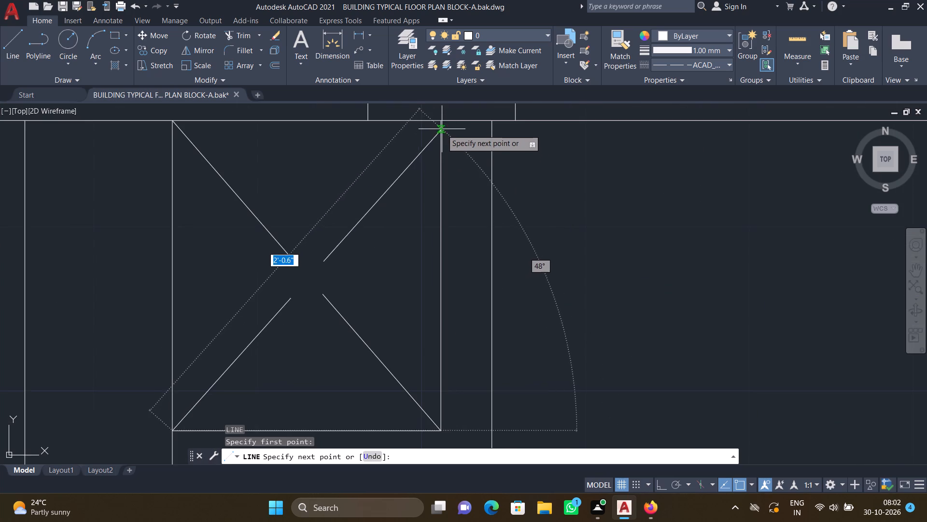
scroll(442, 125, "up", 3)
scroll(432, 136, "down", 1)
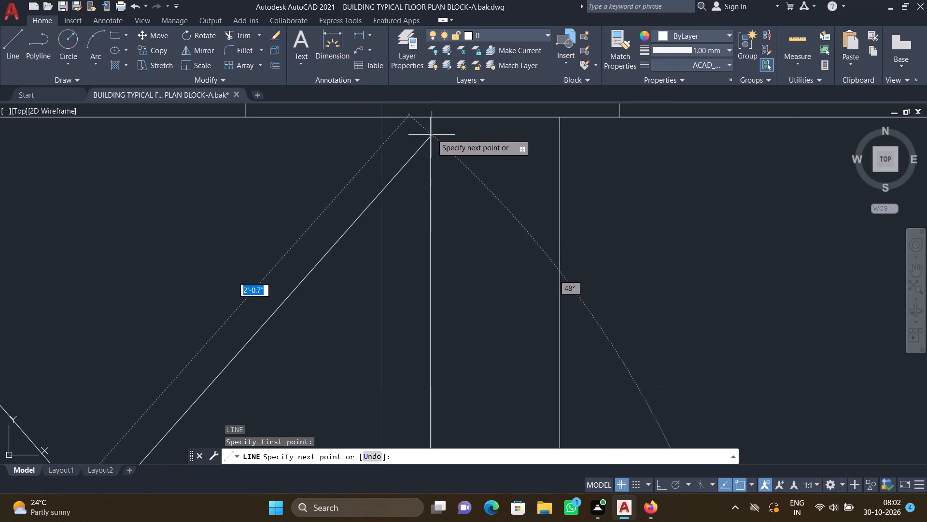
scroll(433, 116, "up", 3)
left_click(410, 124)
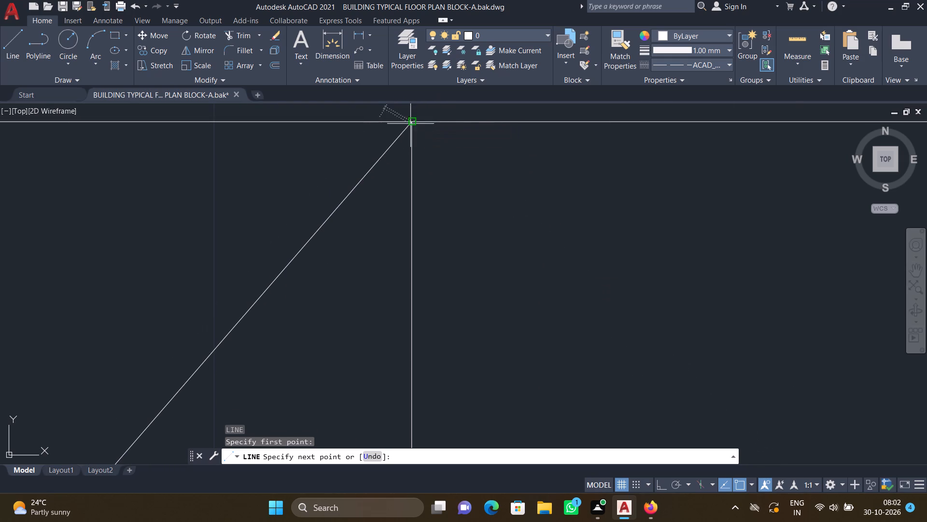
key("Return")
Set the current linetype back to Continuous.
scroll(406, 125, "down", 4)
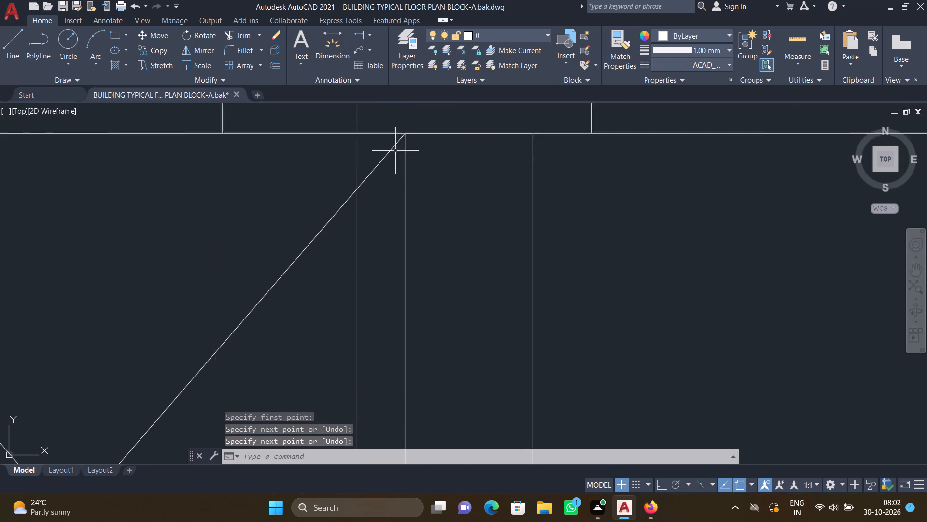
scroll(310, 212, "down", 3)
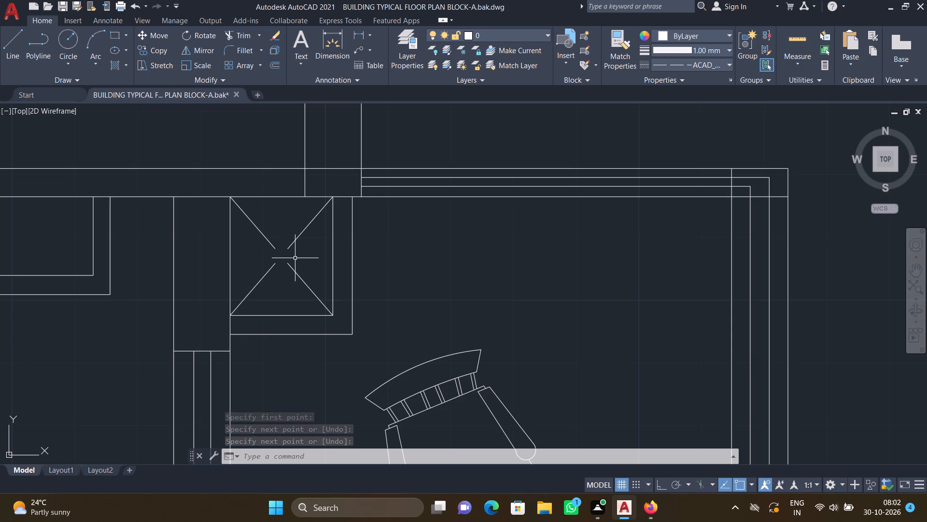
scroll(260, 269, "down", 6)
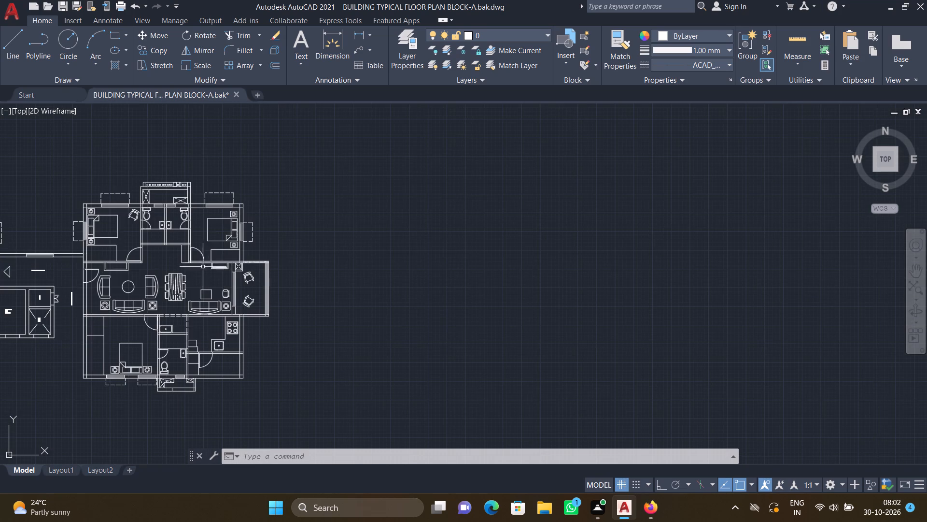
middle_click_drag(162, 280, 348, 244)
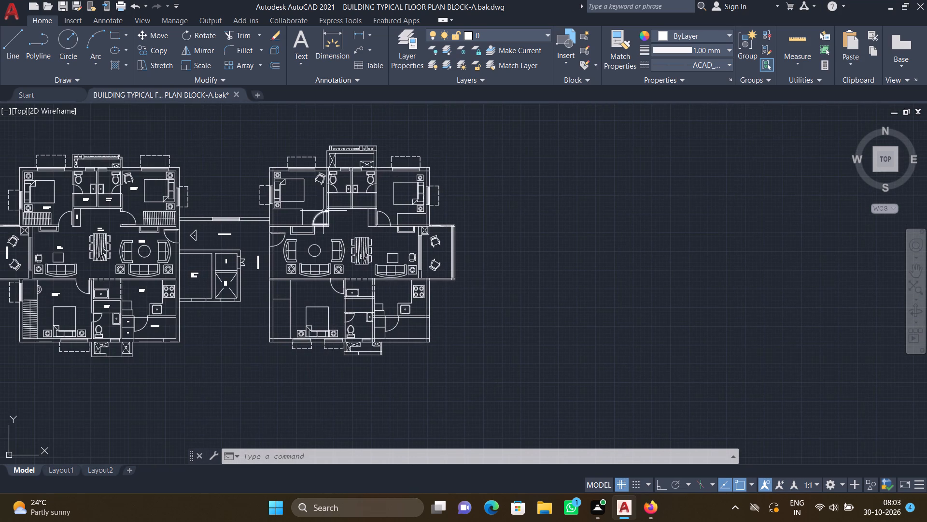
scroll(291, 205, "up", 1)
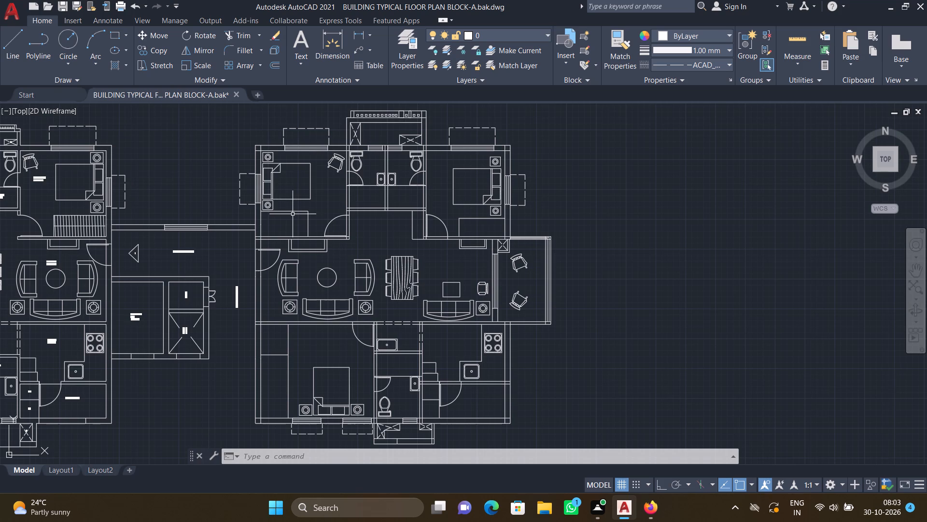
scroll(302, 231, "down", 1)
middle_click(331, 257)
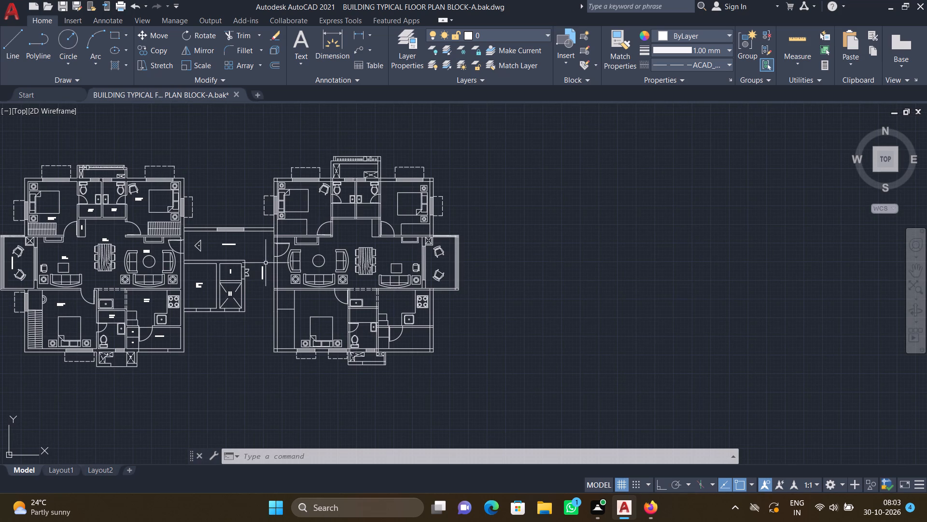
scroll(314, 194, "up", 2)
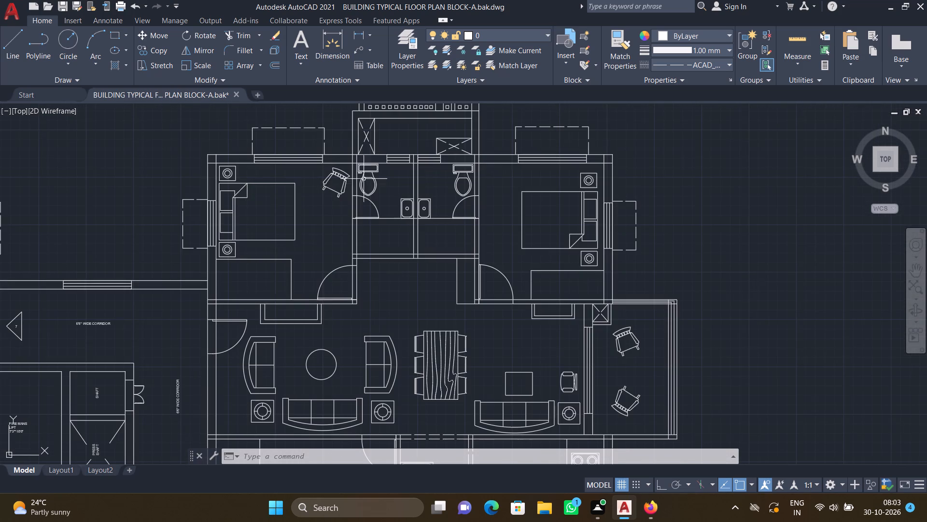
left_click(703, 62)
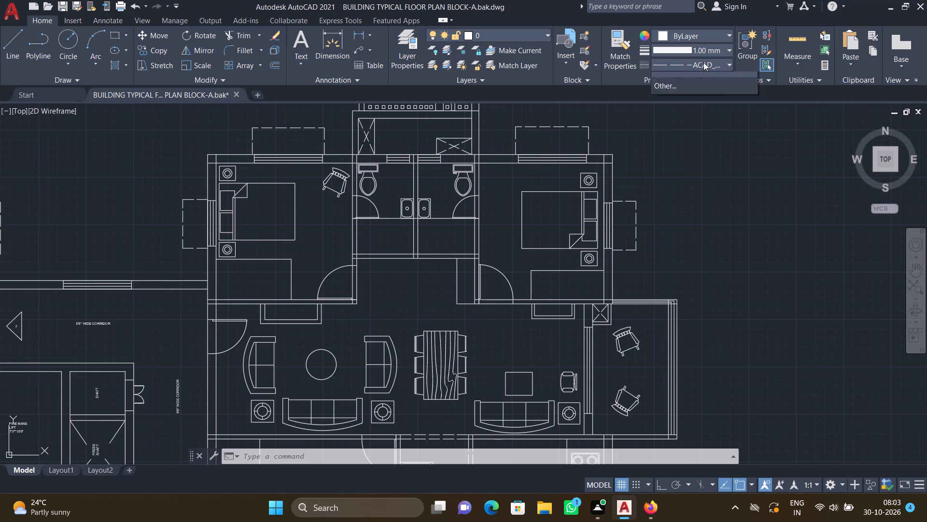
left_click(706, 126)
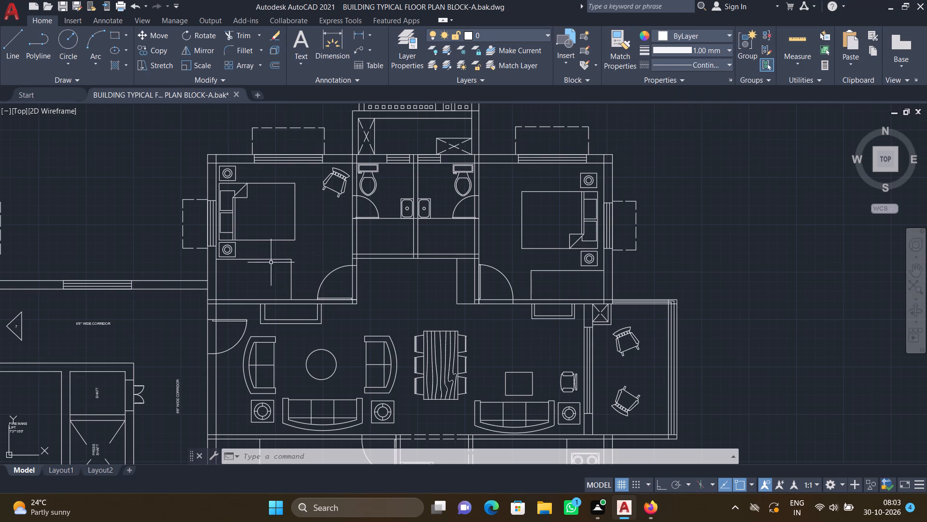
Draw a slightly slanted hanger line about 3'-2" long just inside the left end of the wardrobe in the right-hand unit's upper-left bedroom.
scroll(235, 282, "up", 2)
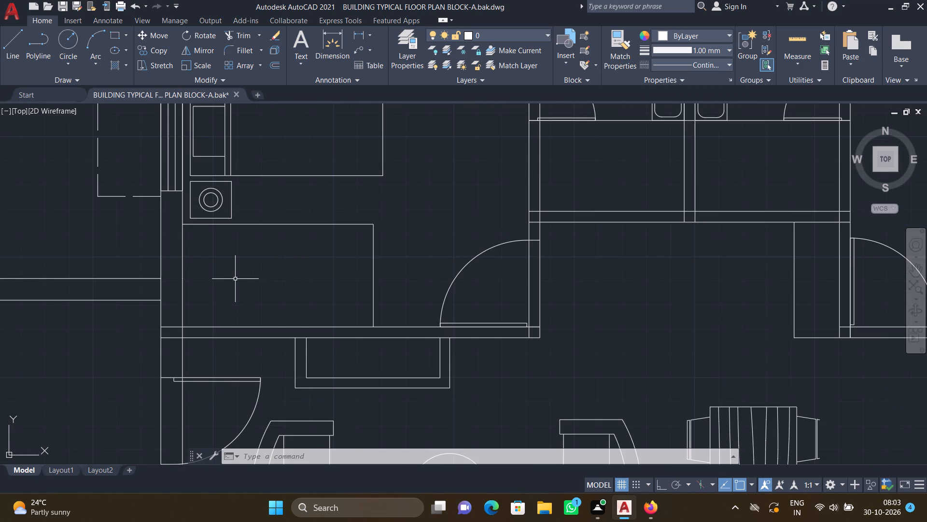
key("l")
key("Return")
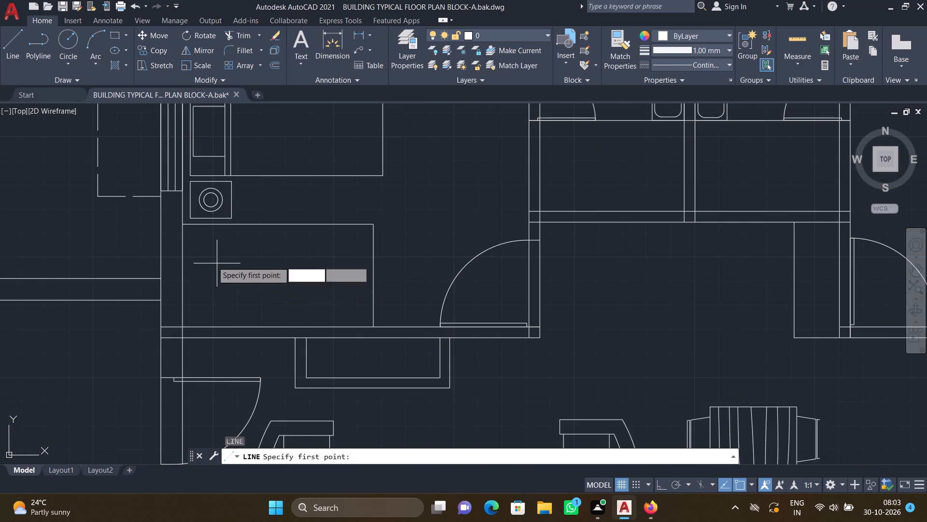
scroll(195, 312, "up", 2)
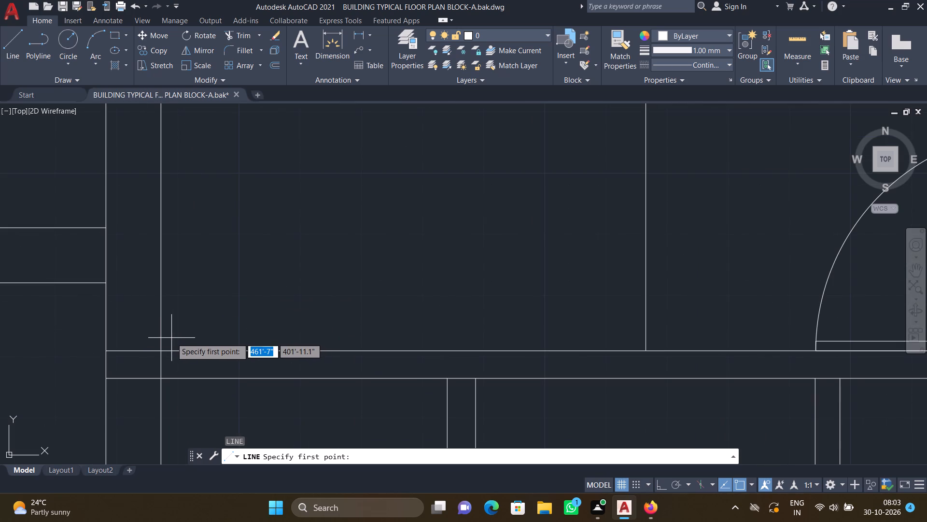
left_click(171, 338)
scroll(176, 237, "down", 1)
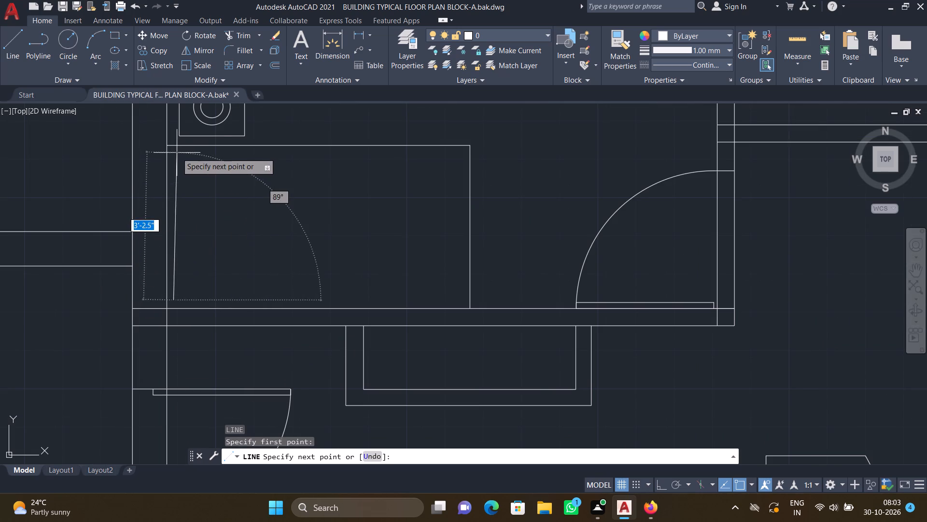
scroll(177, 154, "up", 2)
left_click(186, 145)
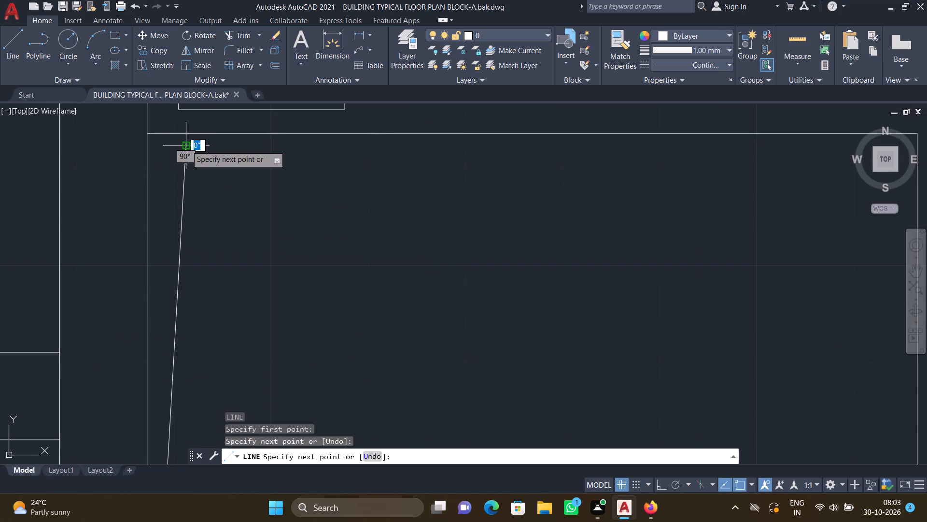
key("Return")
Copy the slanted hanger line horizontally across the wardrobe as an array of 15 items spaced about 5" apart, with Ortho on.
type("co")
key("Return")
key("F8")
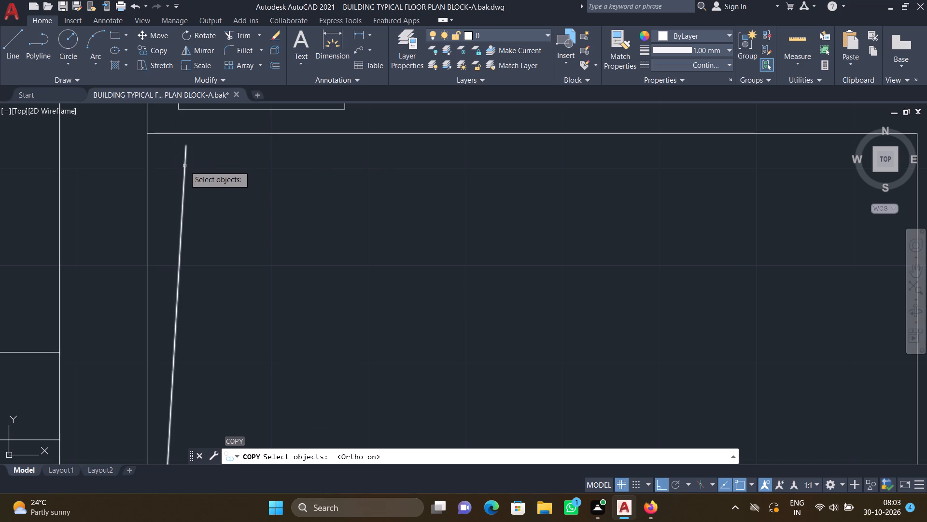
left_click(184, 166)
key("Return")
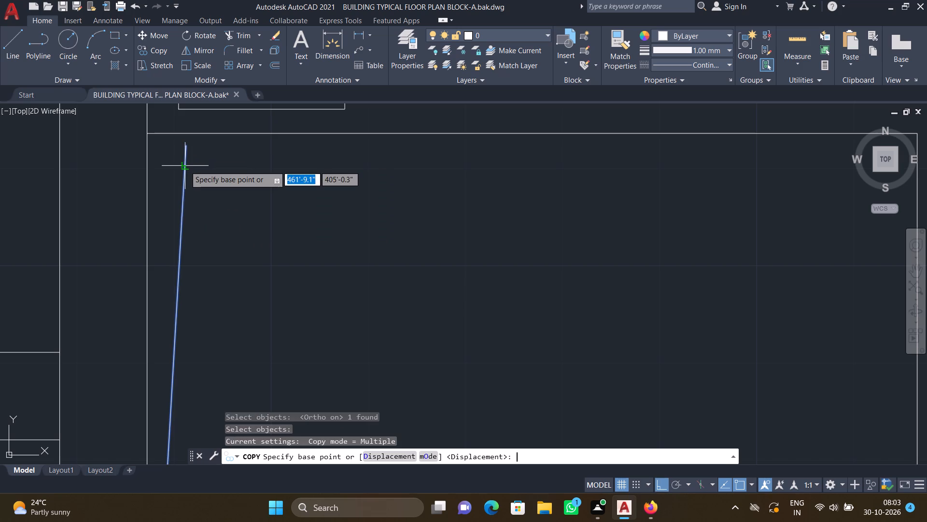
scroll(184, 161, "down", 3)
middle_click_drag(194, 205, 210, 195)
scroll(201, 203, "up", 1)
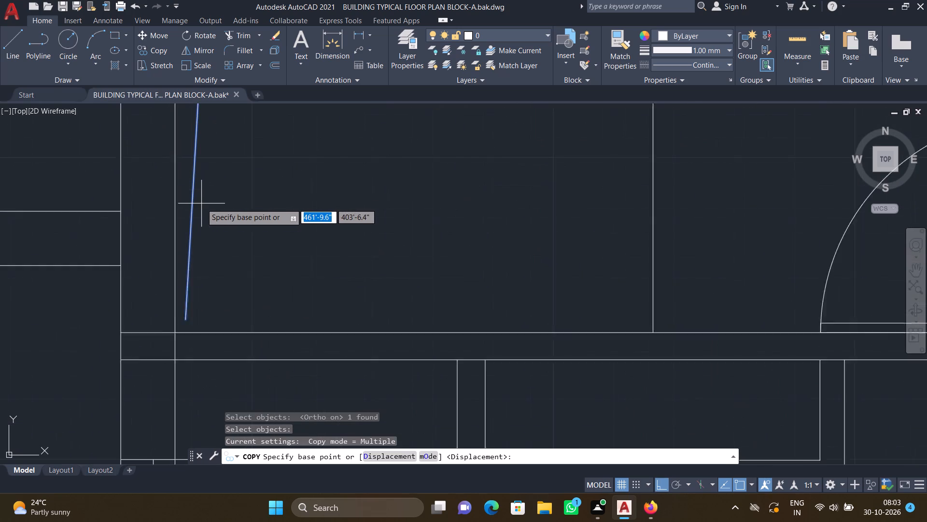
scroll(201, 203, "up", 2)
left_click(187, 198)
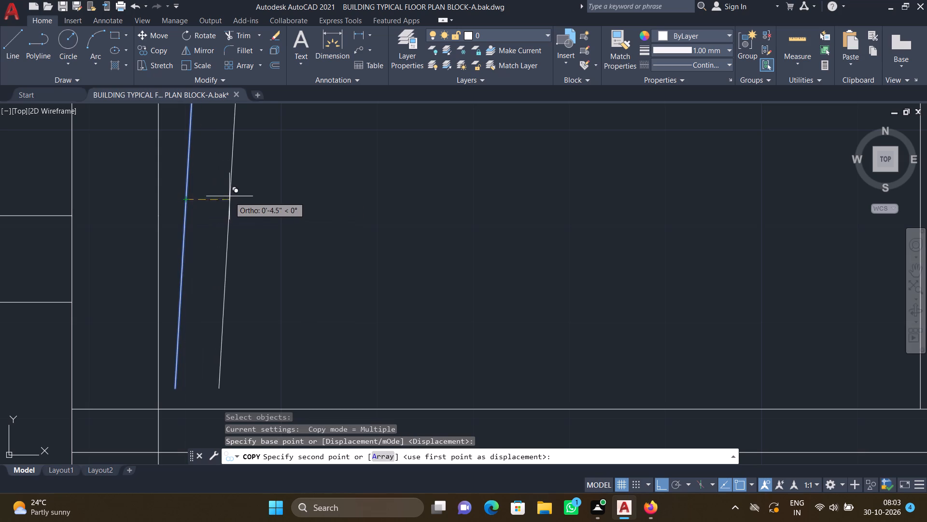
scroll(230, 196, "down", 2)
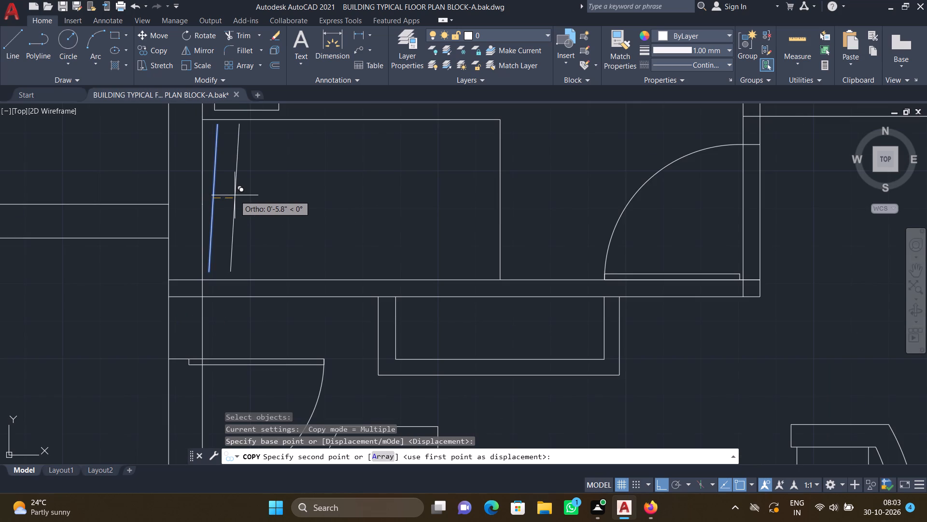
key("a")
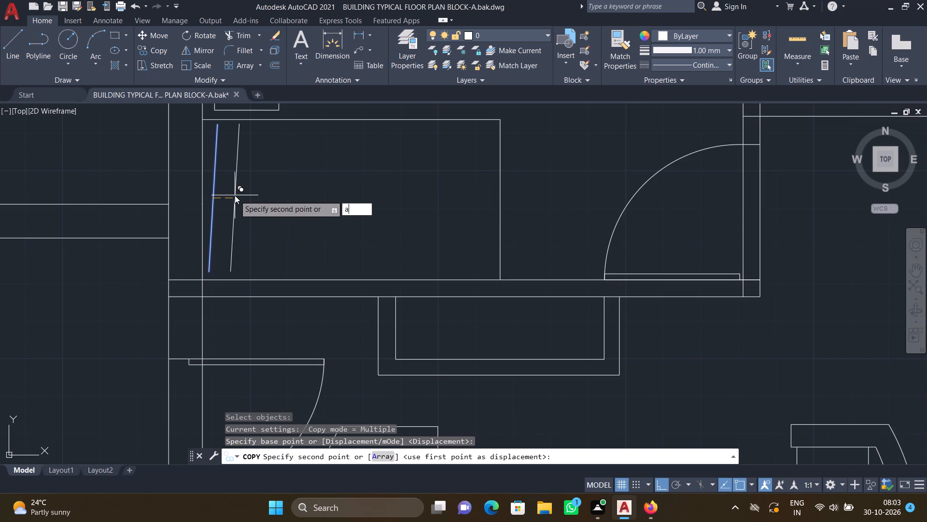
key("Return")
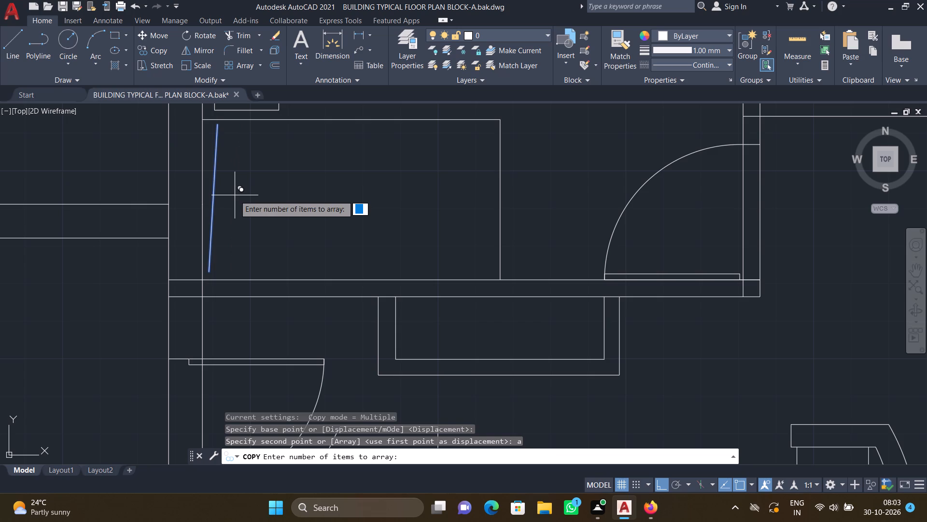
key("1")
key("5")
key("Return")
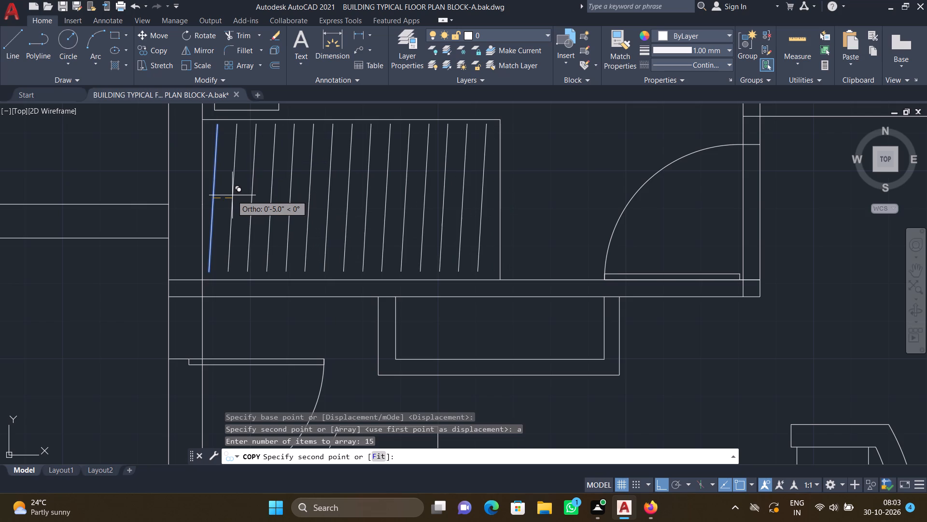
left_click(232, 195)
key("Return")
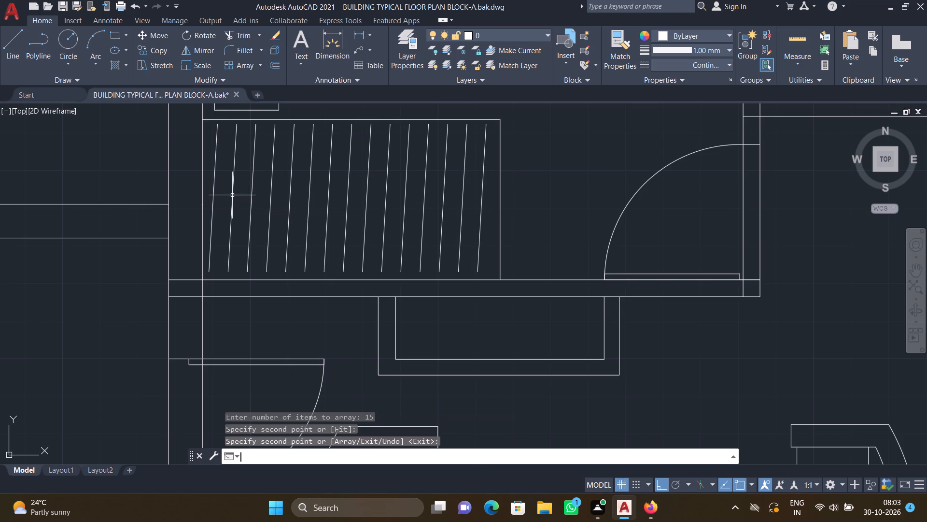
Draw a horizontal rail line about 6'-4" long through the midpoints of the hanger lines in the upper-left bedroom's wardrobe.
key("l")
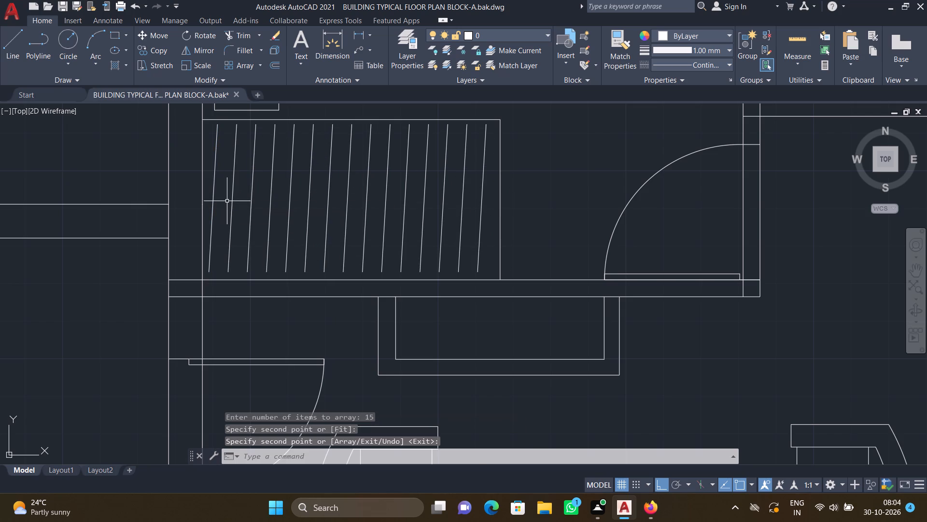
key("Return")
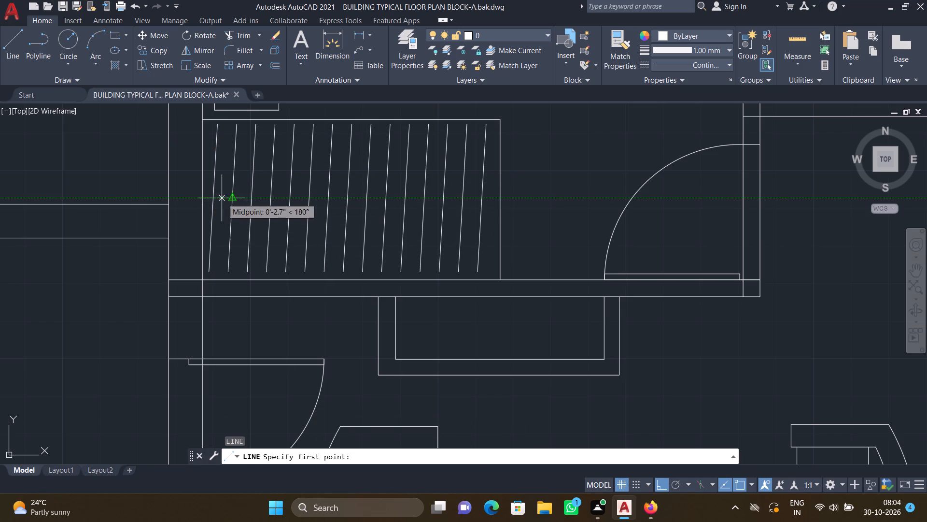
scroll(221, 198, "up", 2)
scroll(207, 194, "down", 1)
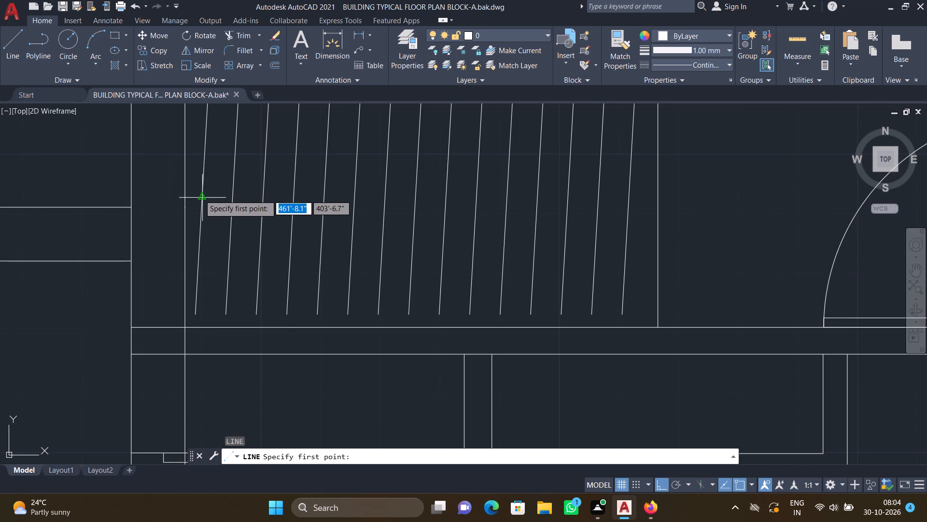
scroll(199, 195, "up", 2)
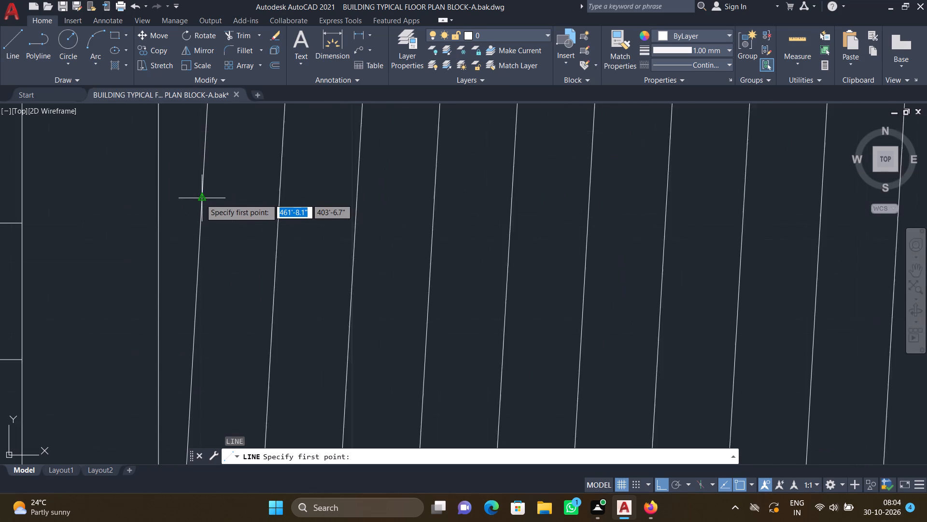
scroll(200, 199, "up", 1)
left_click(154, 197)
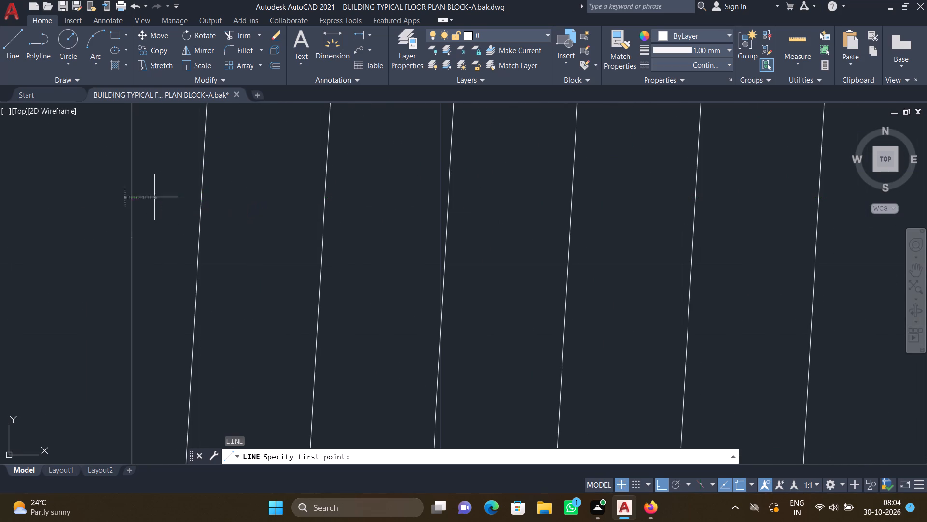
scroll(245, 209, "down", 3)
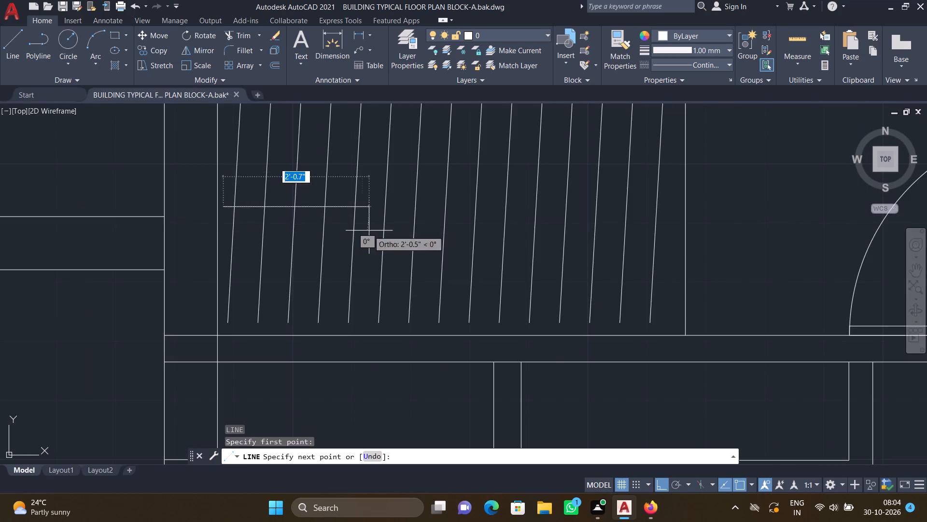
middle_click_drag(343, 231, 274, 231)
scroll(371, 223, "down", 2)
scroll(493, 218, "up", 2)
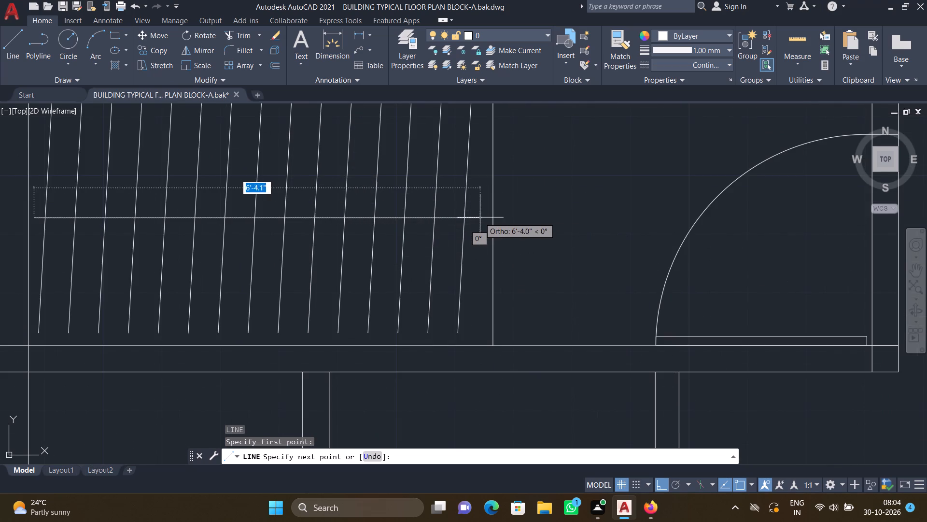
scroll(481, 217, "up", 3)
left_click(473, 219)
key("Return")
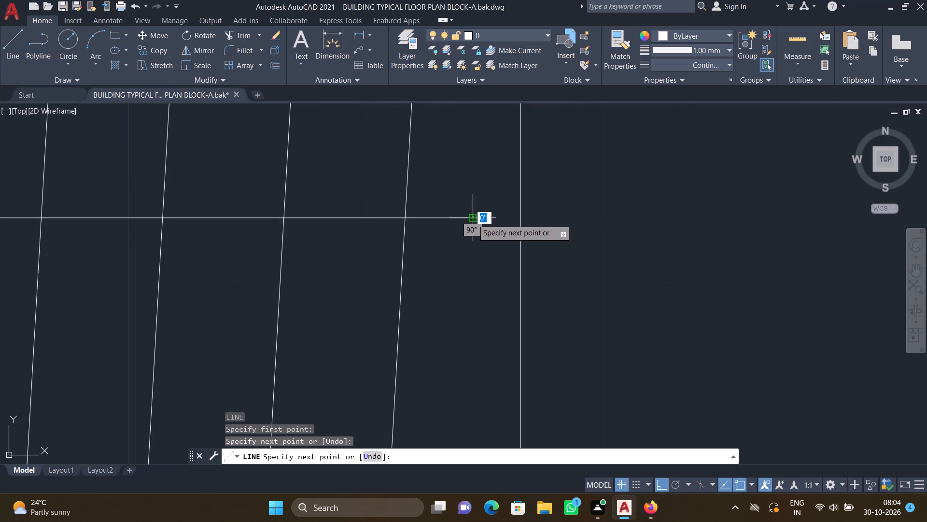
Draw a hanger line about 2'-4" long, its top leaning slightly left, just inside the right end of the upper-right bedroom's wardrobe, with Ortho off.
scroll(465, 221, "down", 5)
middle_click_drag(505, 281, 322, 286)
scroll(328, 286, "down", 3)
middle_click_drag(462, 294, 385, 264)
scroll(404, 252, "up", 3)
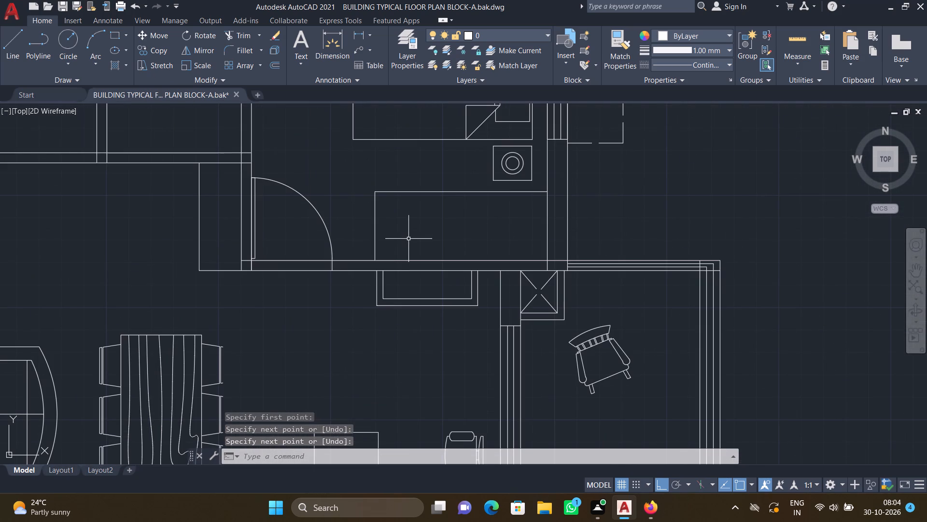
key("l")
key("Return")
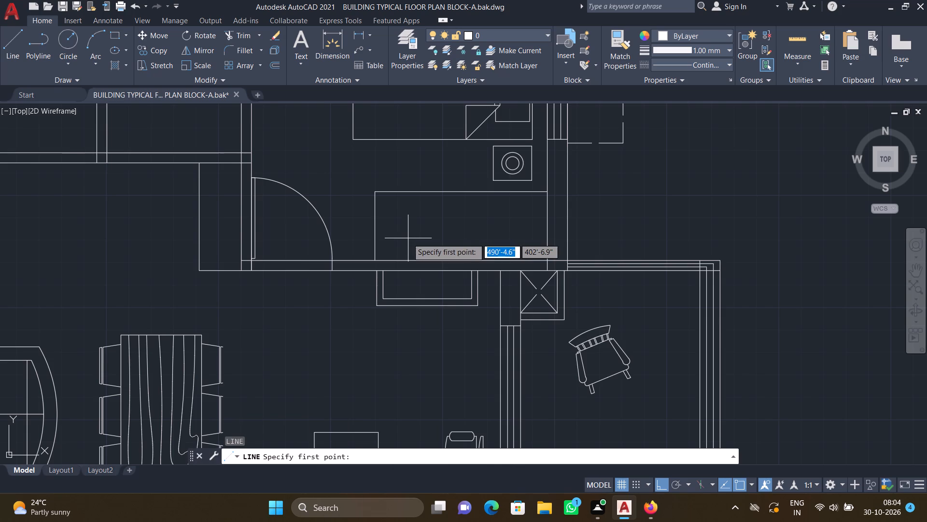
scroll(531, 216, "up", 3)
scroll(391, 215, "down", 2)
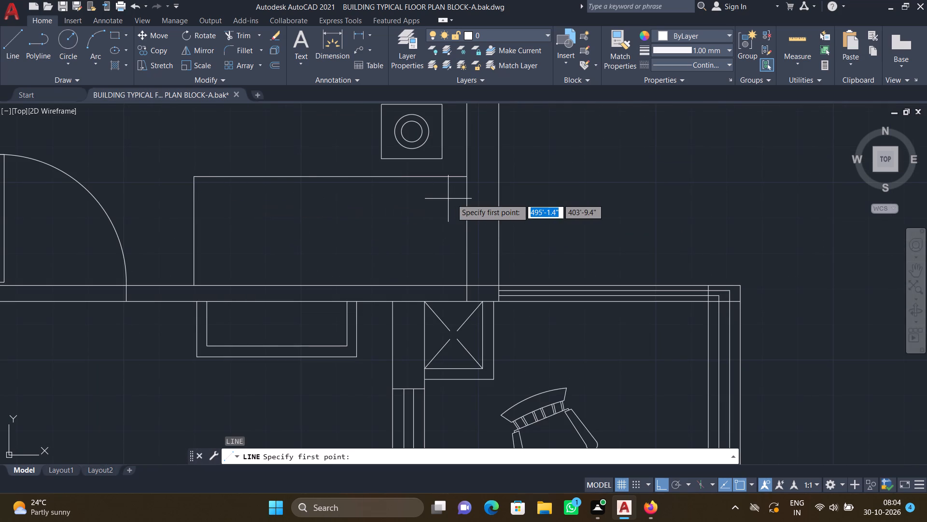
scroll(459, 198, "up", 2)
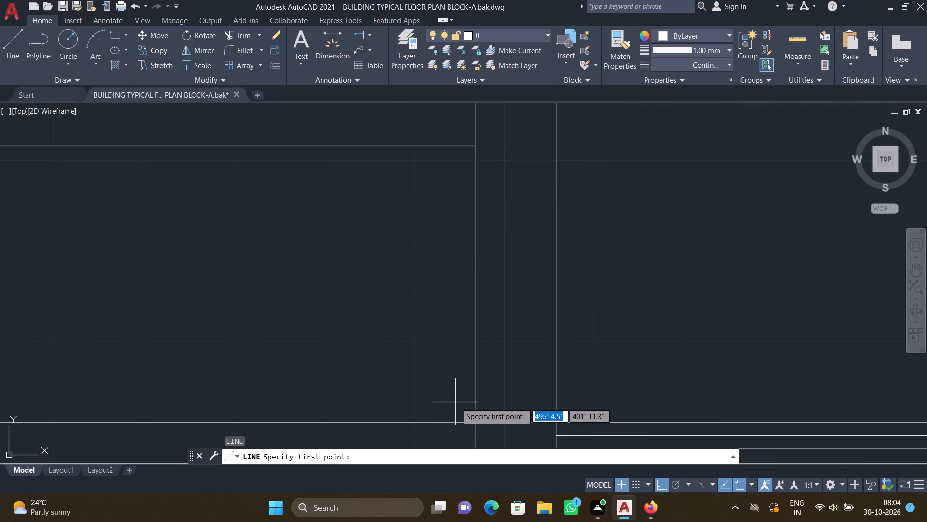
left_click(457, 411)
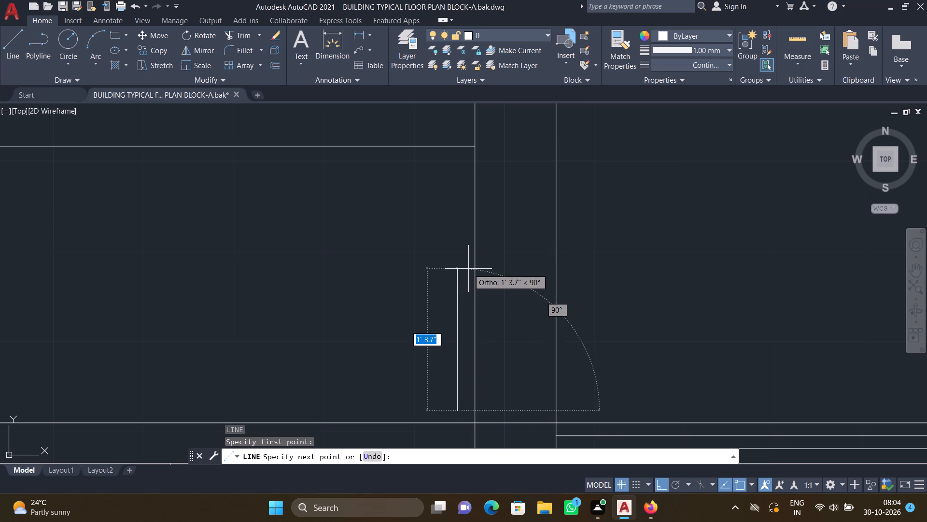
key("F8")
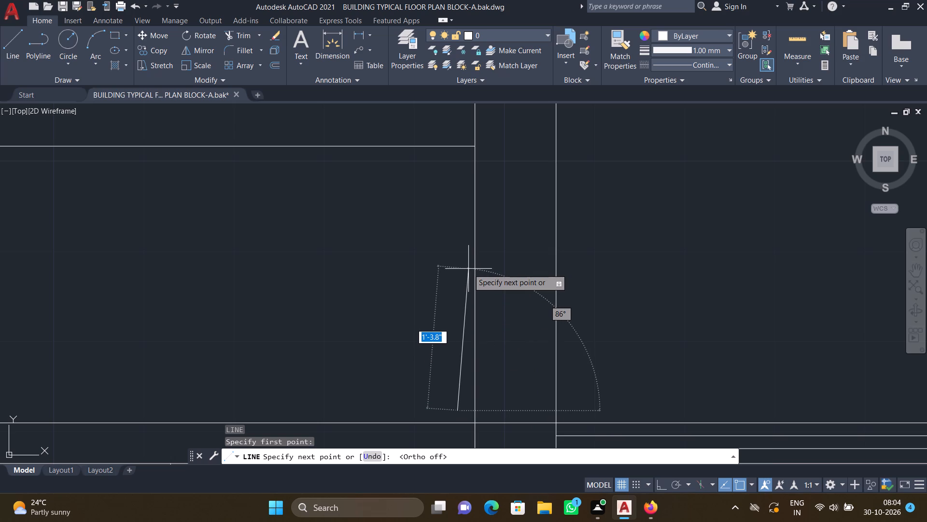
left_click(438, 160)
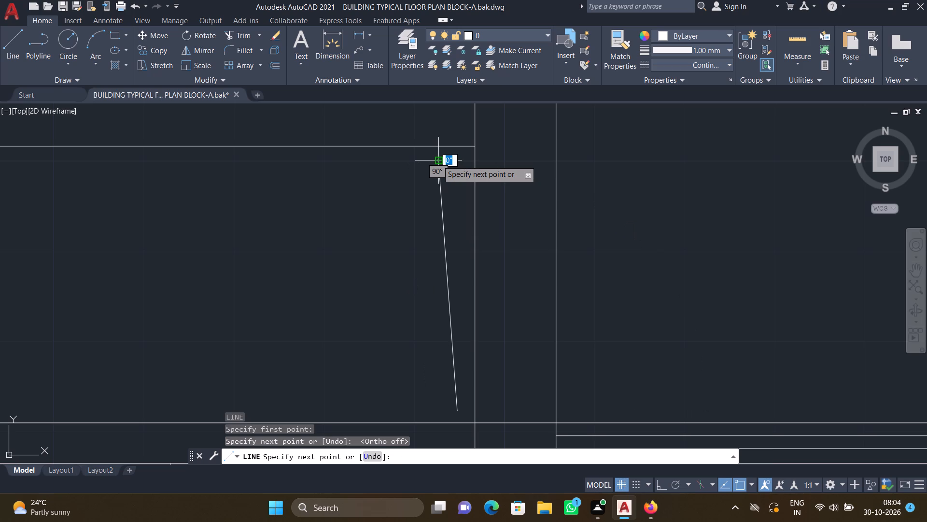
key("Return")
Copy the slanted hanger line horizontally leftward across the wardrobe as an array of 19 items spaced about 4" apart, with Ortho on.
type("CO")
key("Return")
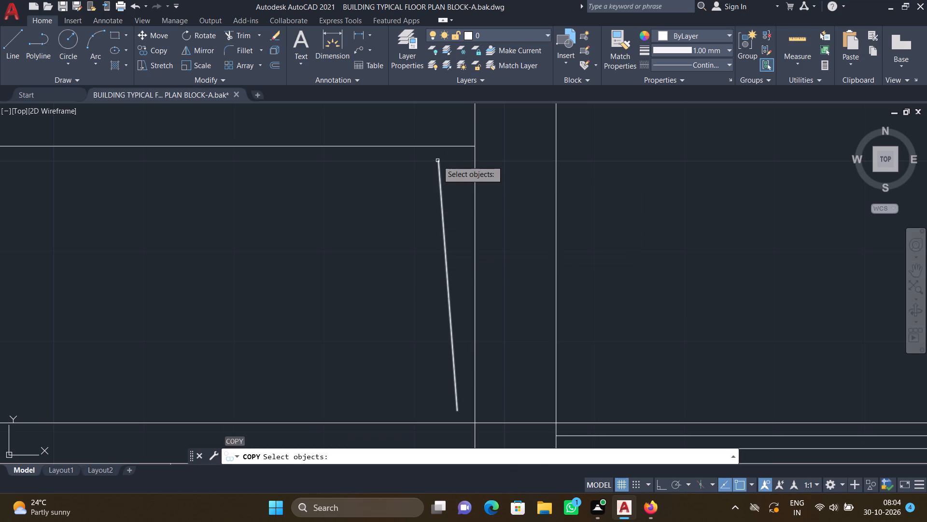
key("F8")
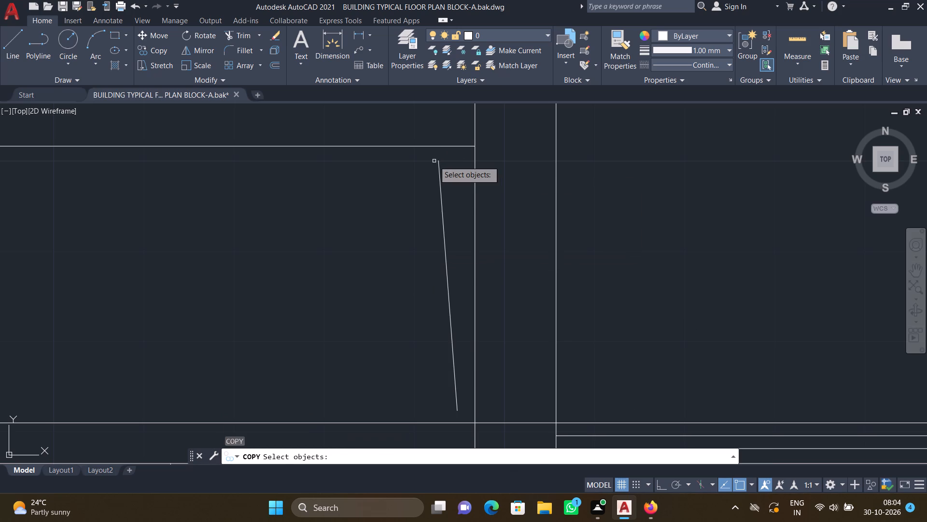
left_click(443, 198)
key("Return")
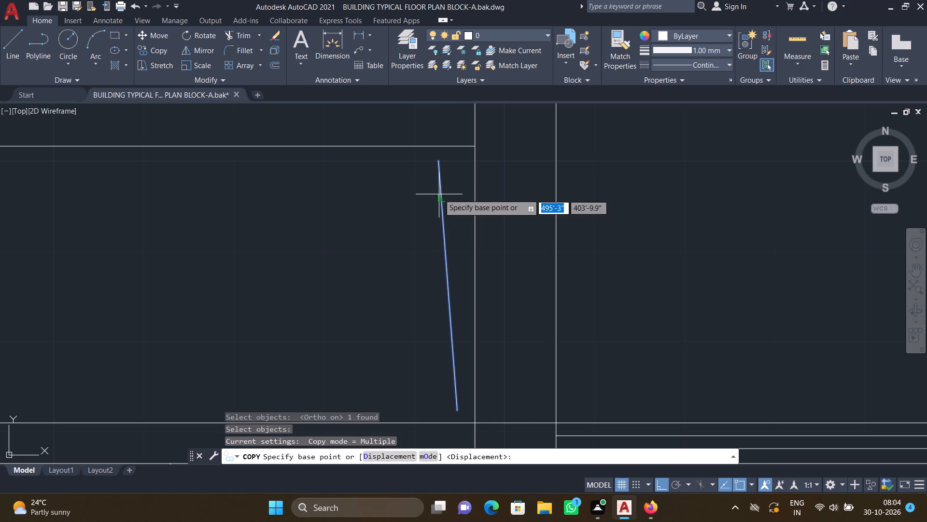
left_click(445, 284)
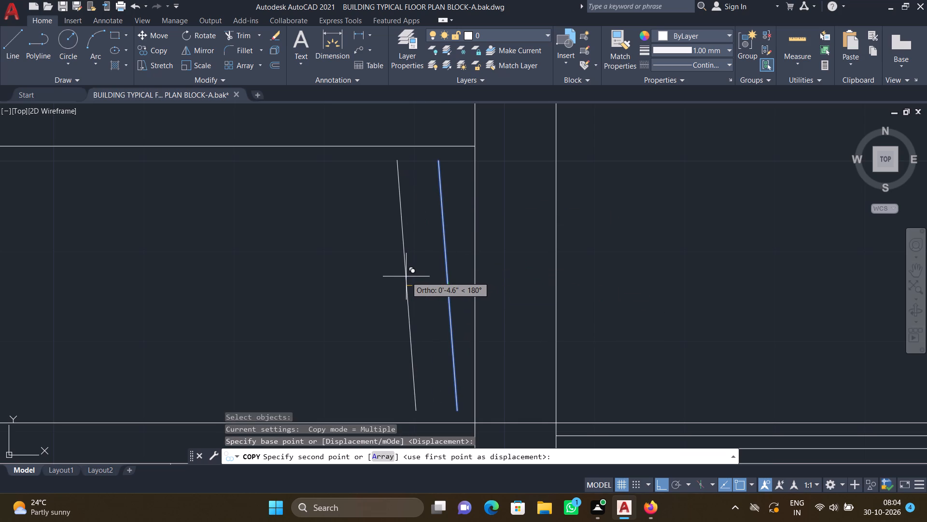
key("a")
key("Return")
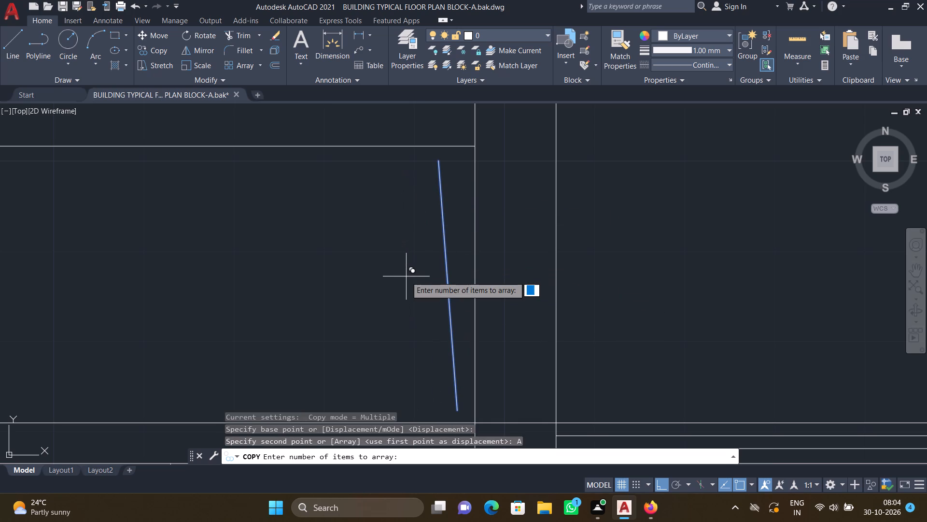
scroll(406, 276, "down", 1)
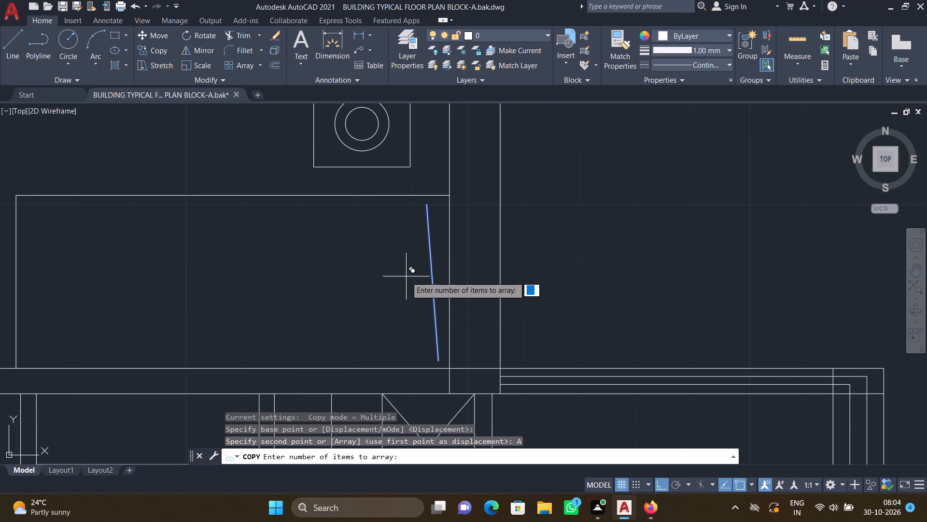
type("19")
key("Return")
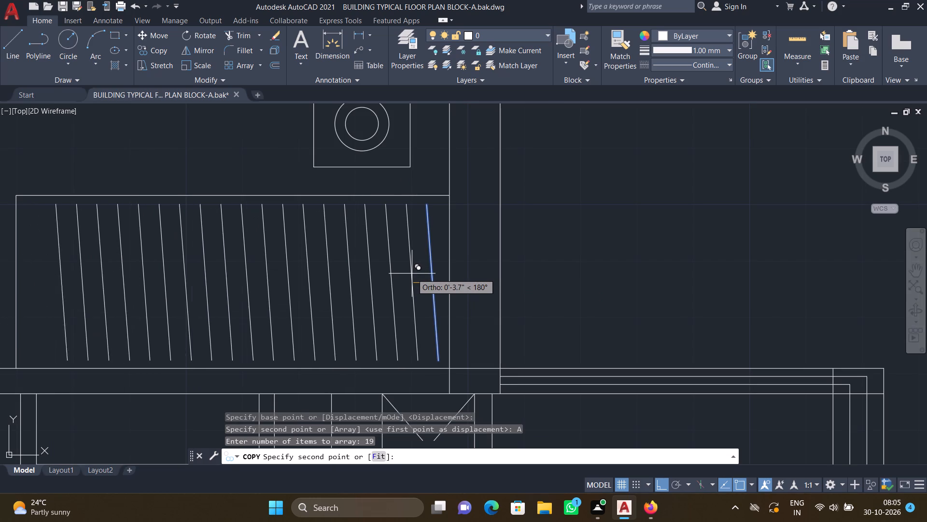
left_click(410, 272)
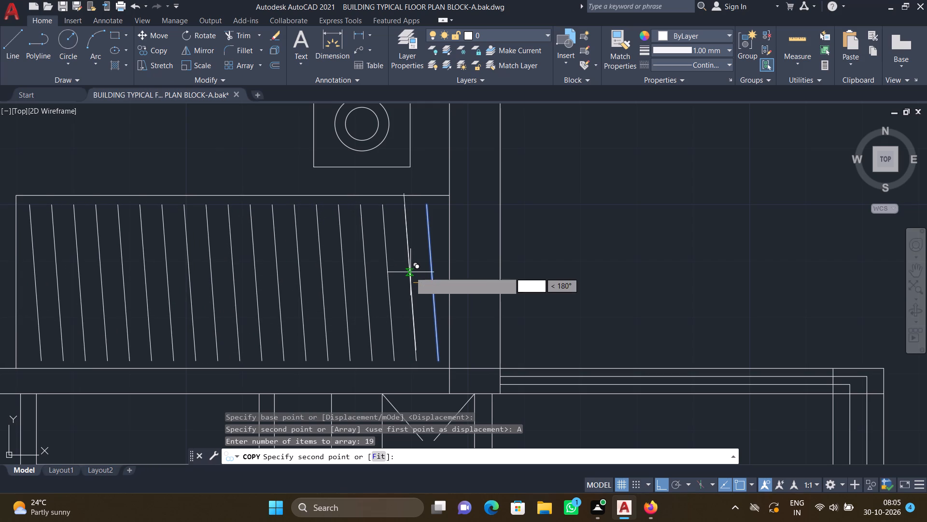
key("Return")
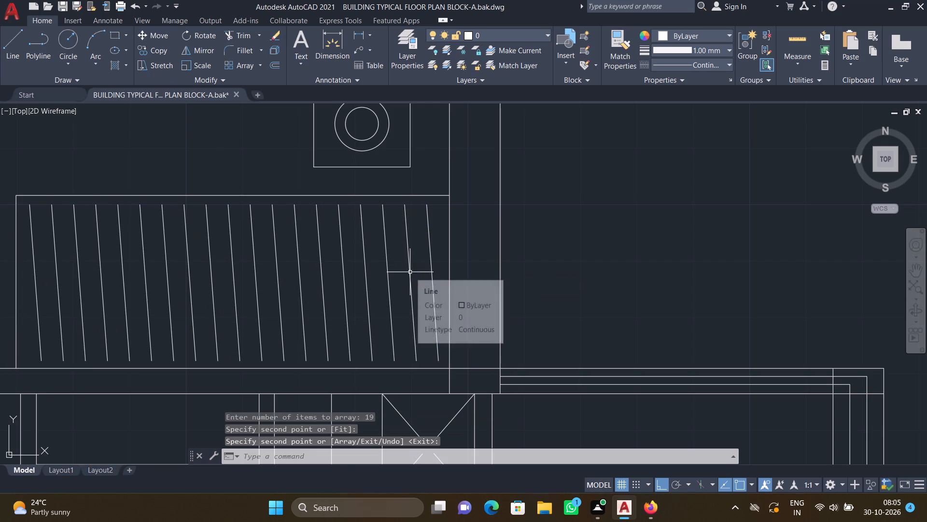
Draw a horizontal rail line about 6'-2" long through the midpoints of the hanger lines in the upper-right bedroom's wardrobe.
key("l")
key("Return")
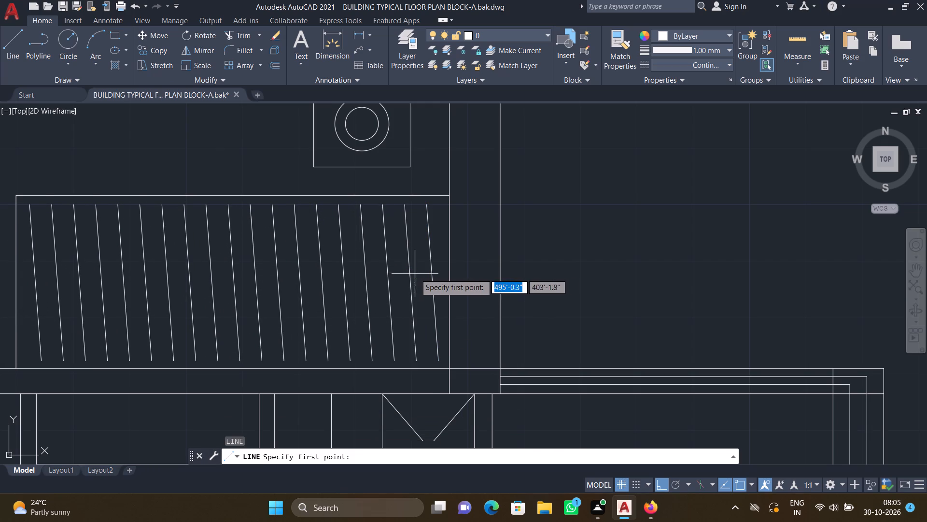
scroll(436, 269, "up", 1)
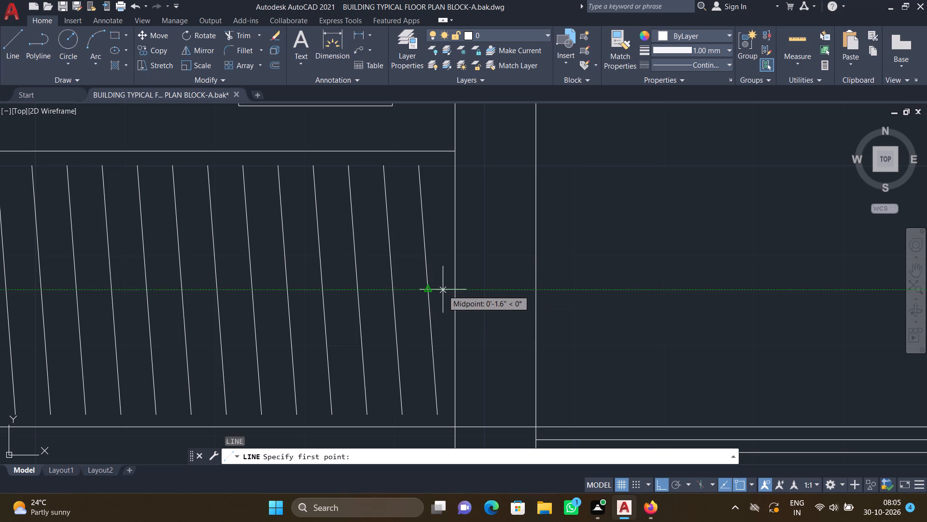
left_click(443, 290)
scroll(357, 290, "down", 3)
middle_click_drag(313, 292, 383, 270)
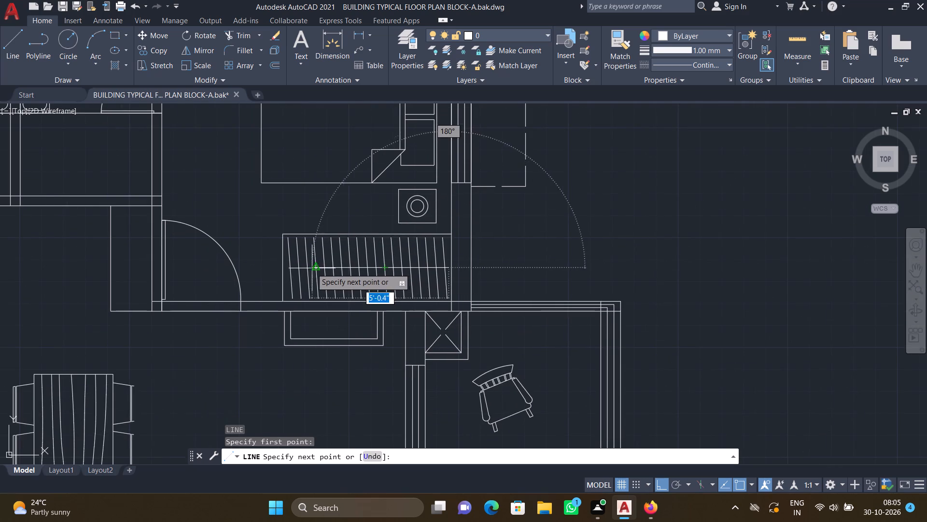
scroll(300, 269, "up", 4)
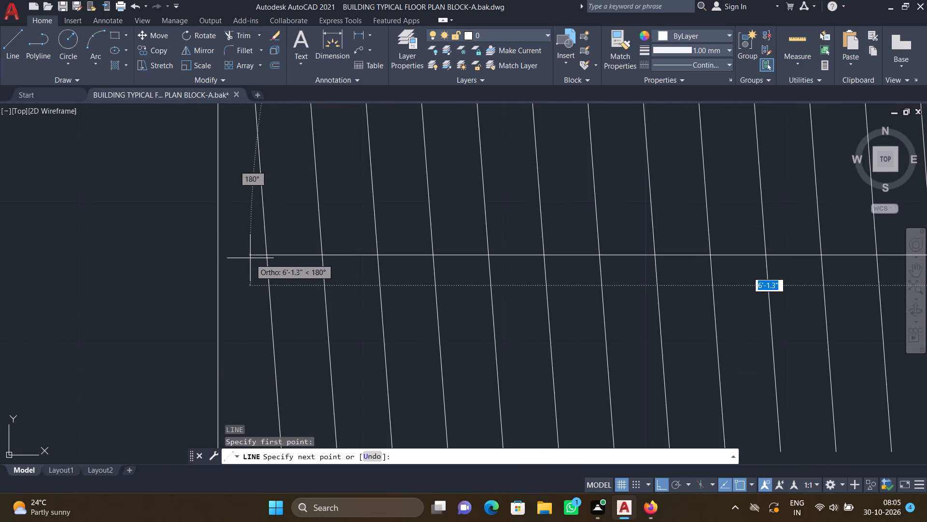
left_click(238, 255)
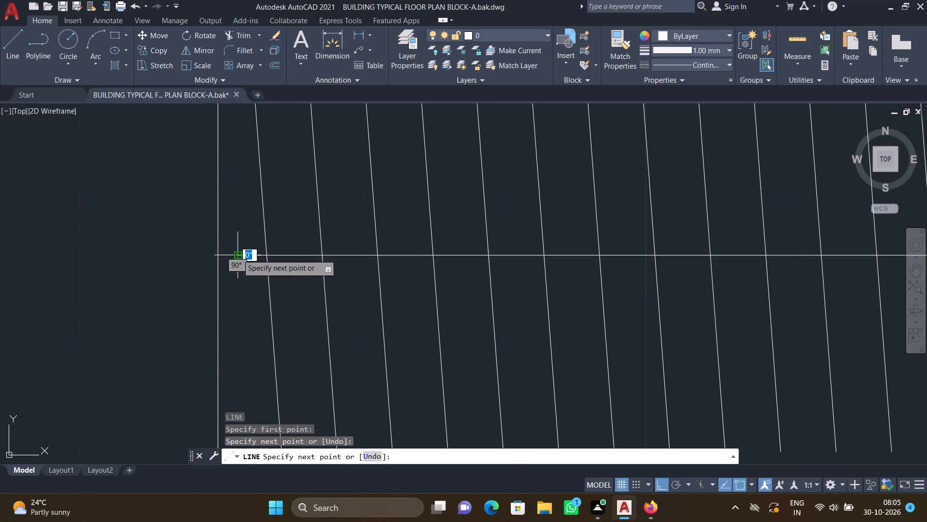
key("Return")
Draw a hanger line about 3'-5" long, rising slightly to the right, just inside the top of the lower-left bedroom's wardrobe, with Ortho off.
scroll(238, 254, "down", 8)
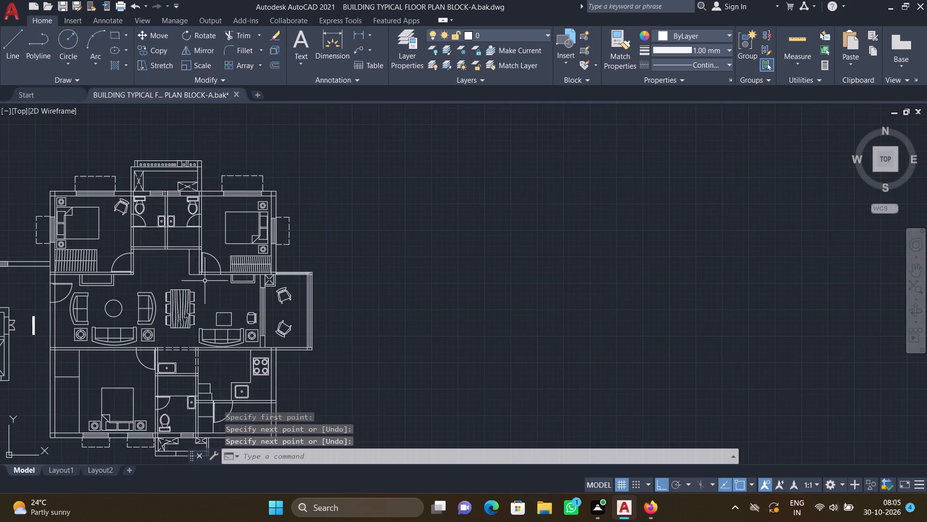
middle_click_drag(200, 276, 356, 203)
middle_click_drag(238, 291, 405, 225)
scroll(386, 248, "up", 2)
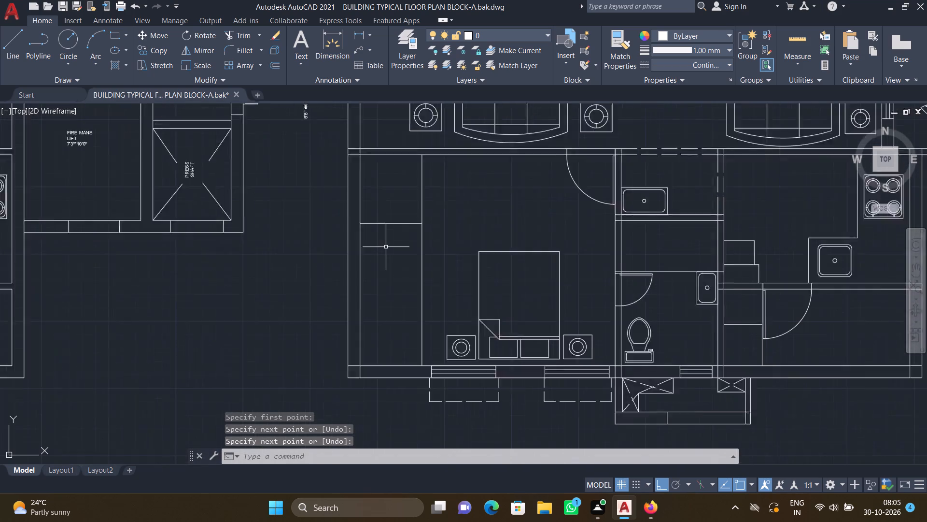
scroll(386, 247, "up", 1)
key("F8")
key("8")
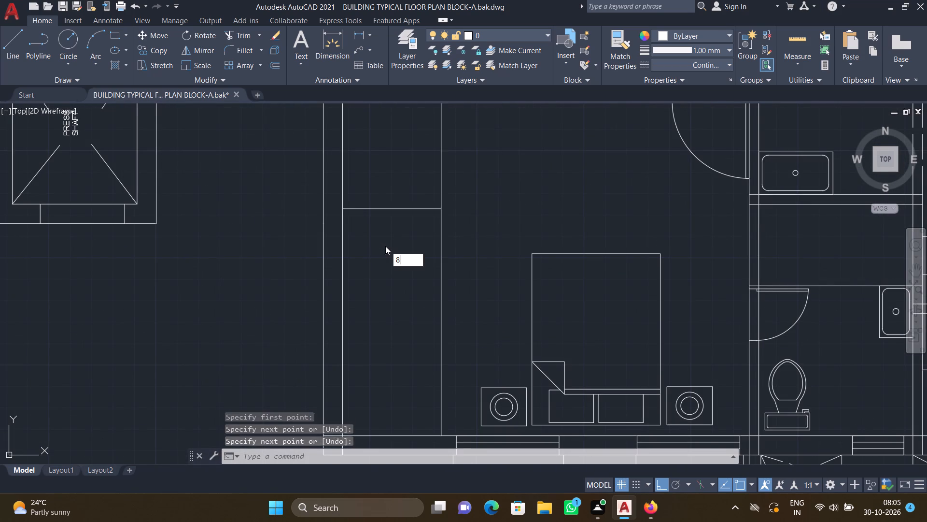
key("Escape")
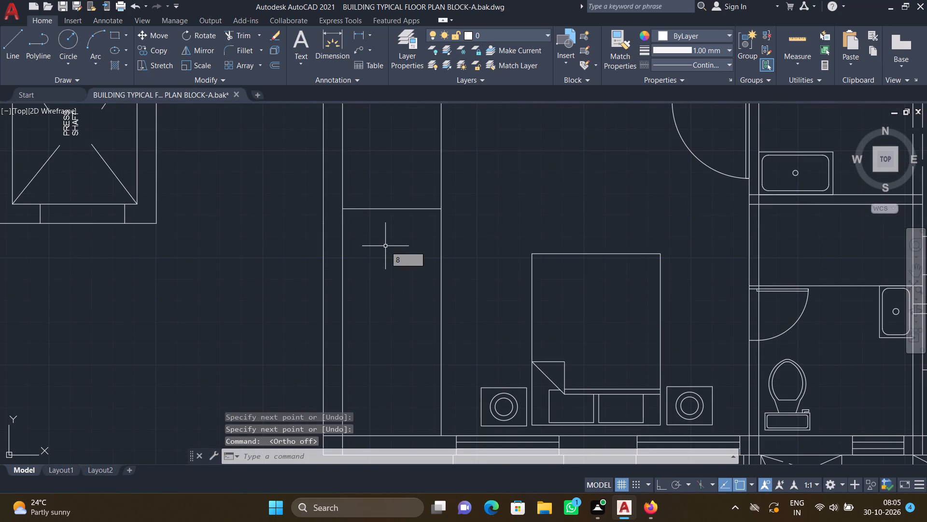
key("F8")
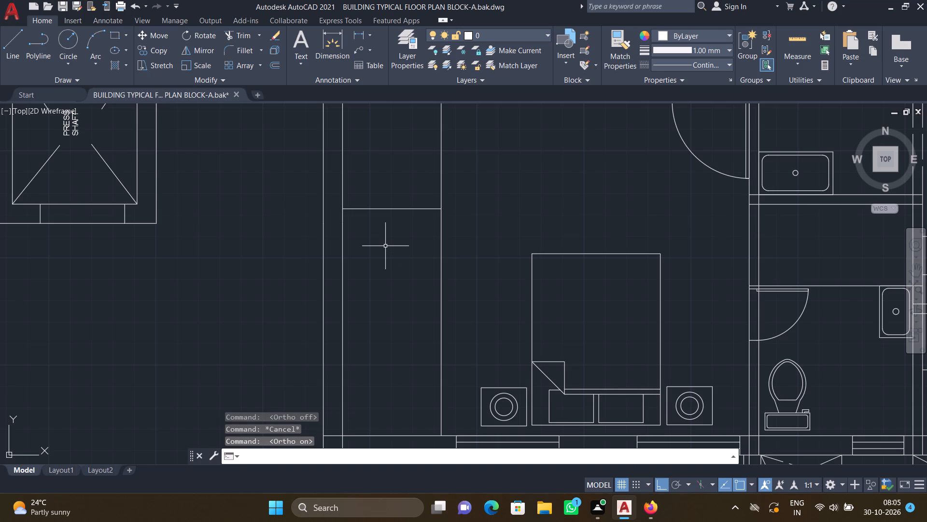
key("l")
key("Return")
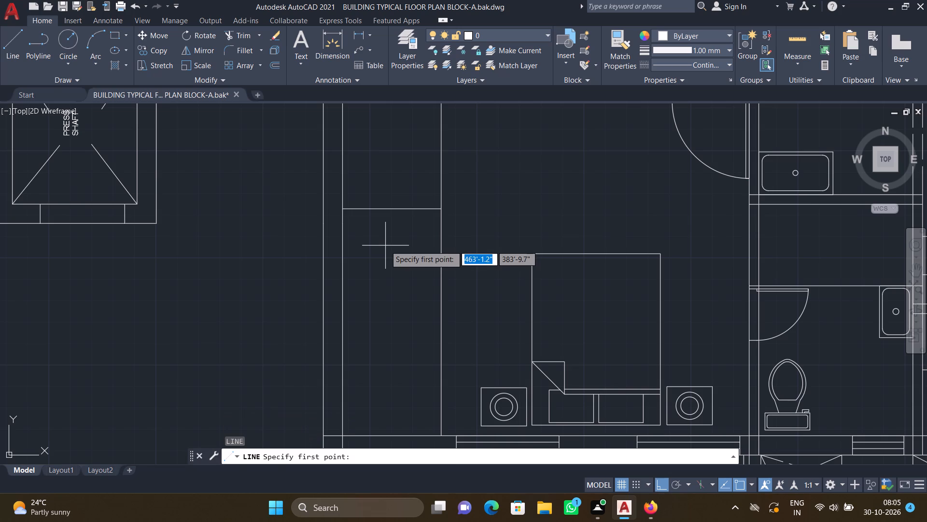
scroll(362, 220, "up", 2)
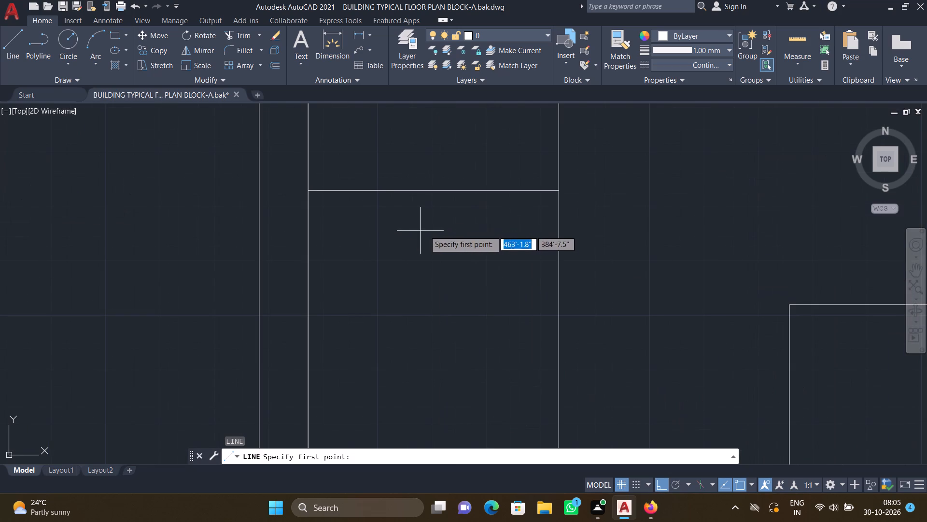
left_click_drag(320, 216, 325, 216)
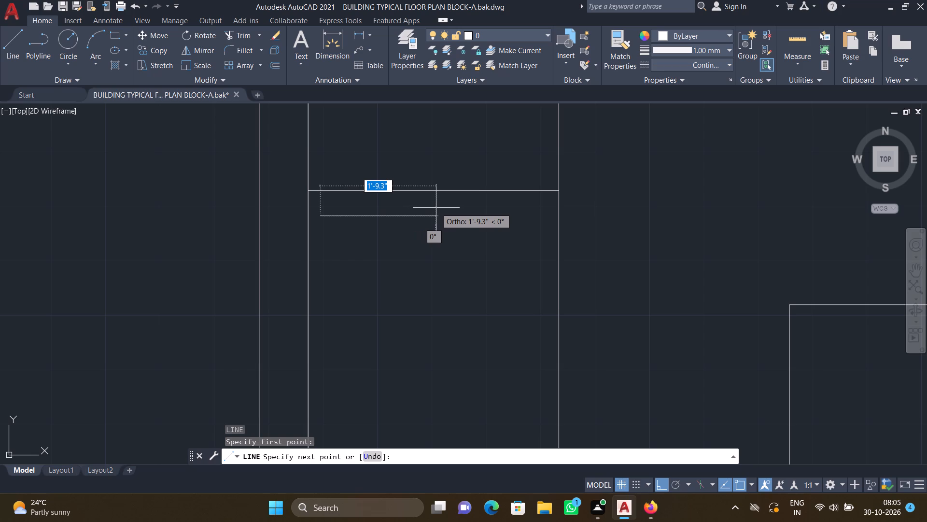
key("F8")
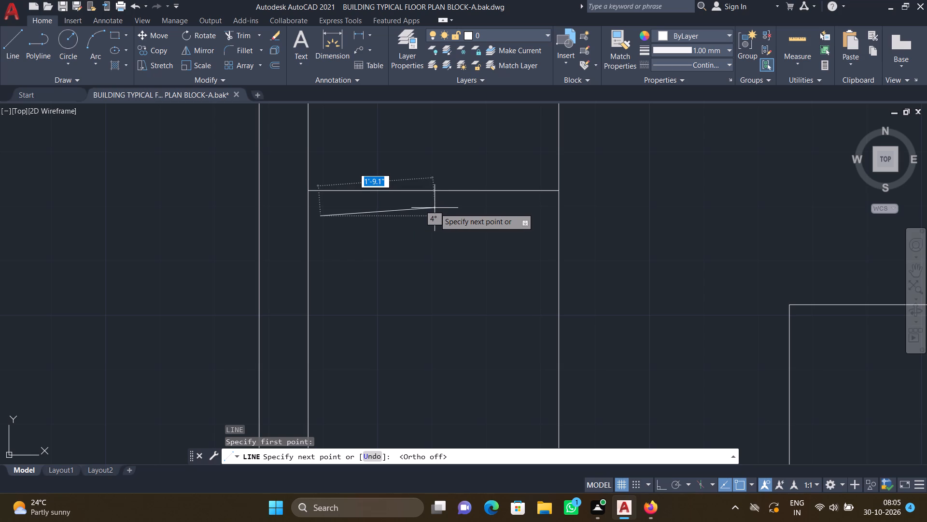
scroll(518, 203, "up", 1)
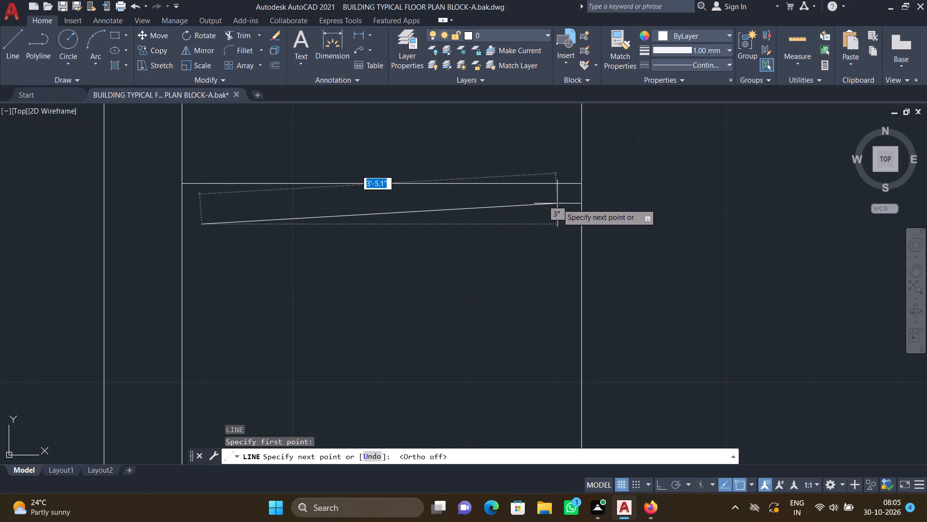
left_click(561, 201)
key("Return")
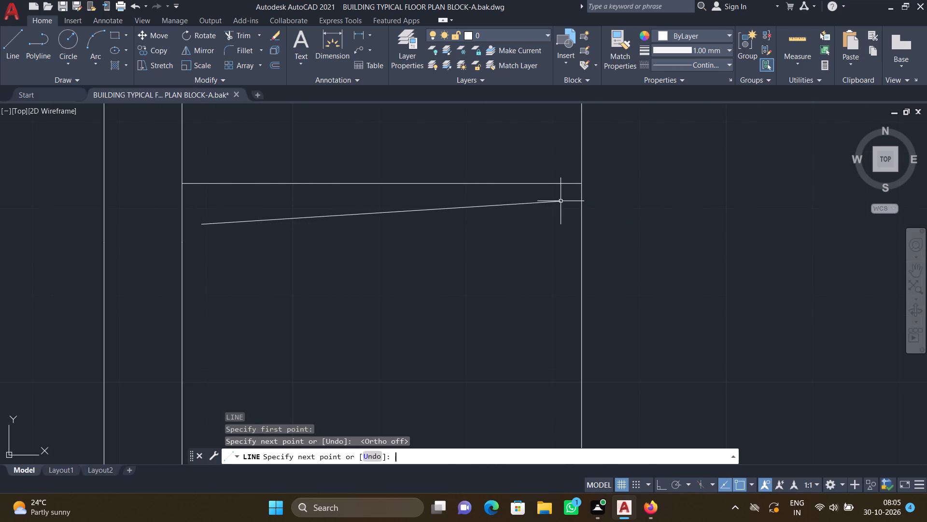
Copy the slanted hanger line straight down the lower-left bedroom's wardrobe as an array of 19 items spaced about 5" apart, with Ortho on.
key("F8")
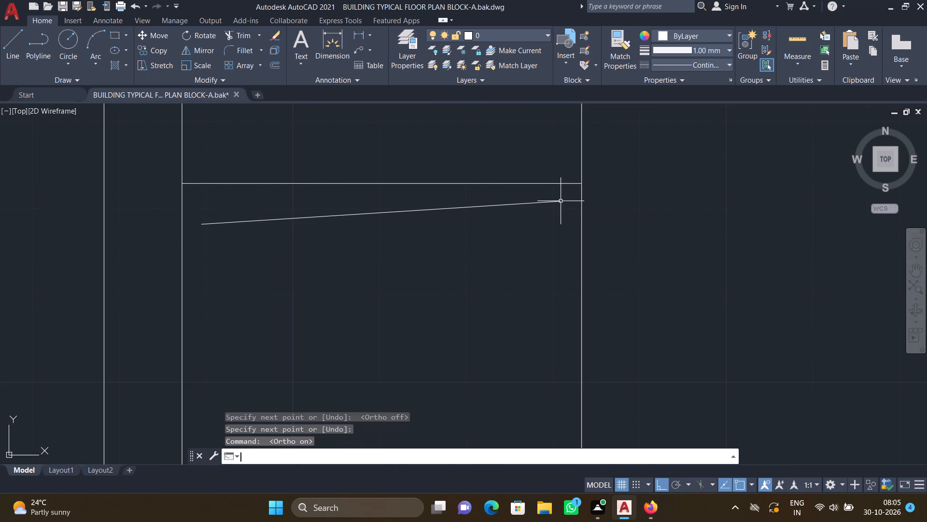
type("CO")
key("Return")
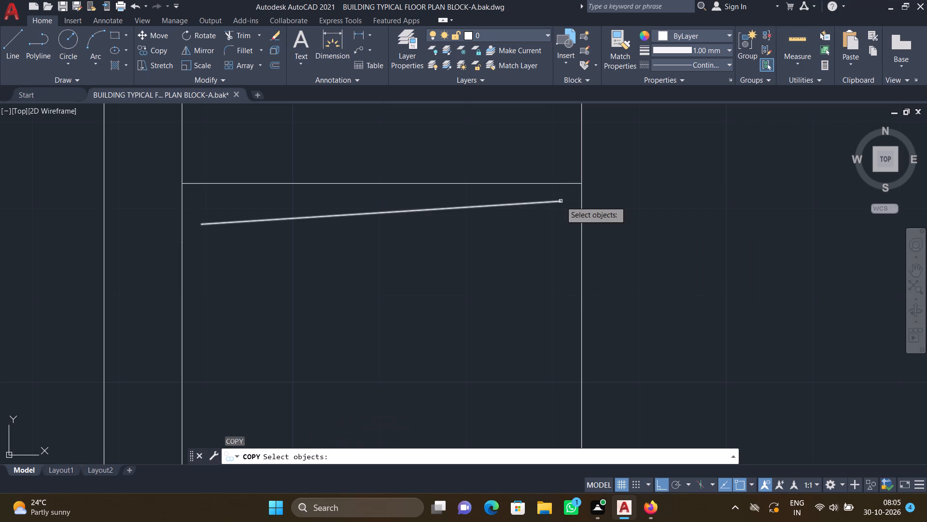
left_click(522, 203)
key("Return")
scroll(518, 203, "down", 3)
middle_click_drag(423, 209, 389, 186)
scroll(460, 194, "up", 2)
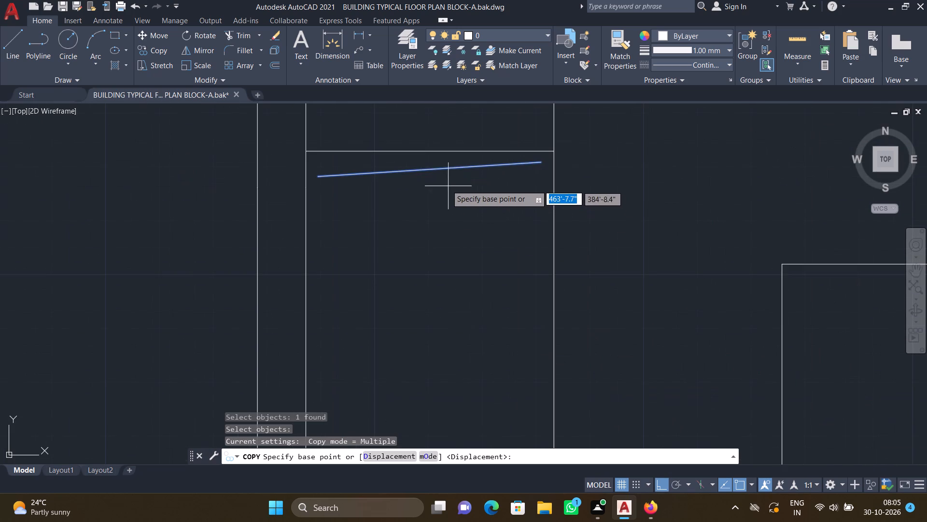
left_click(426, 170)
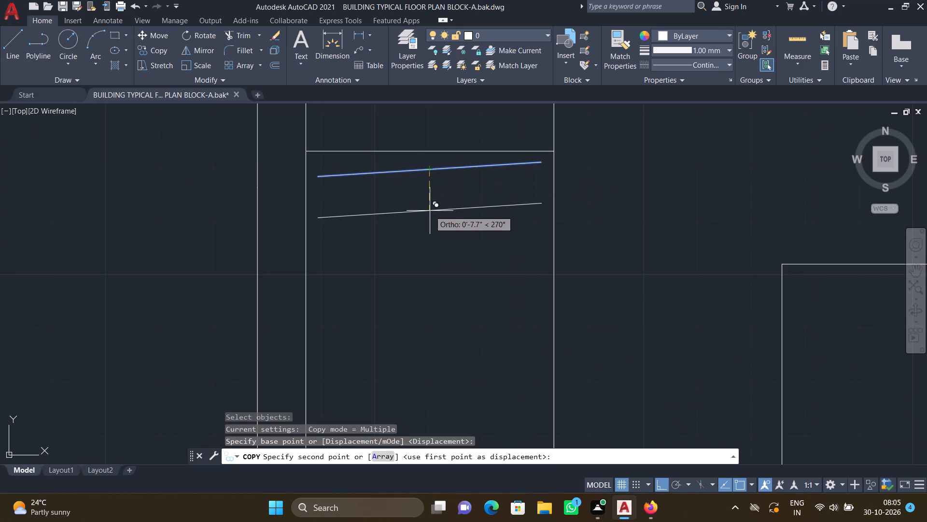
key("a")
key("Return")
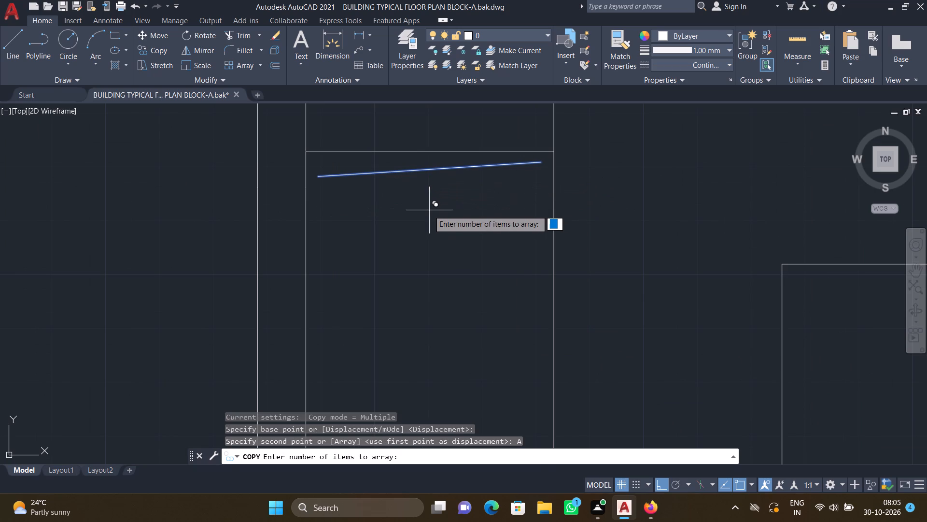
scroll(429, 210, "down", 3)
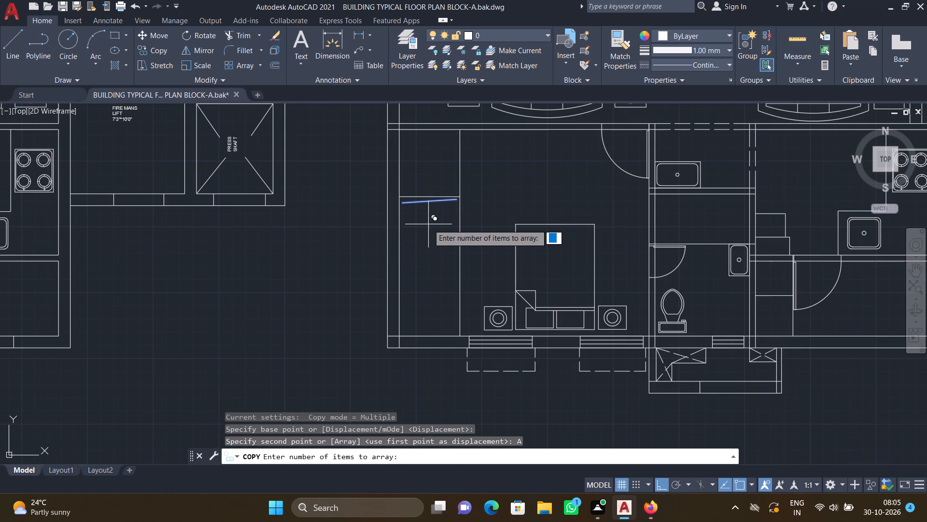
type("19")
key("Return")
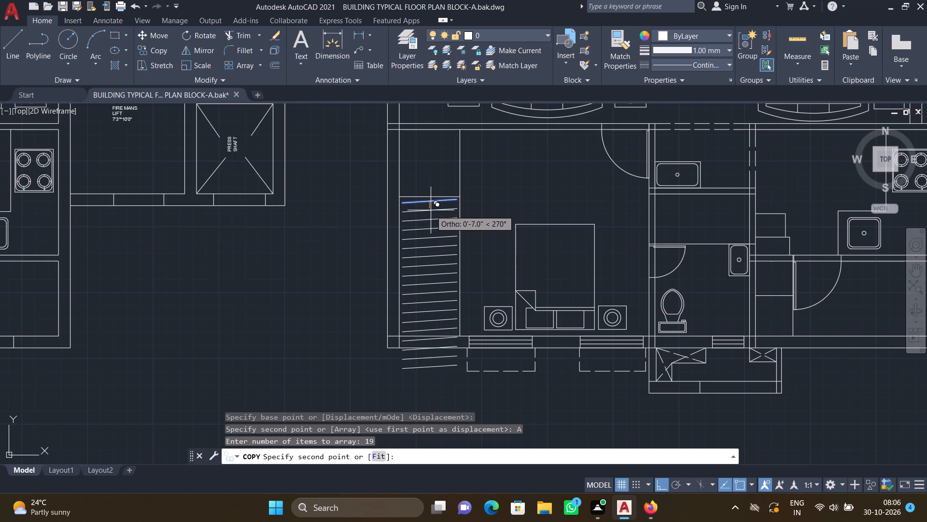
scroll(431, 207, "up", 1)
middle_click_drag(400, 232, 393, 214)
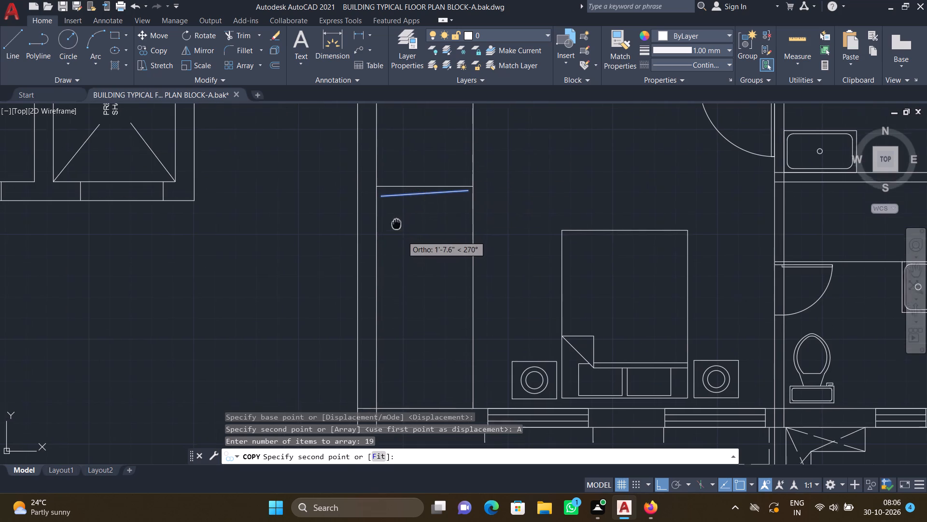
middle_click_drag(393, 214, 377, 171)
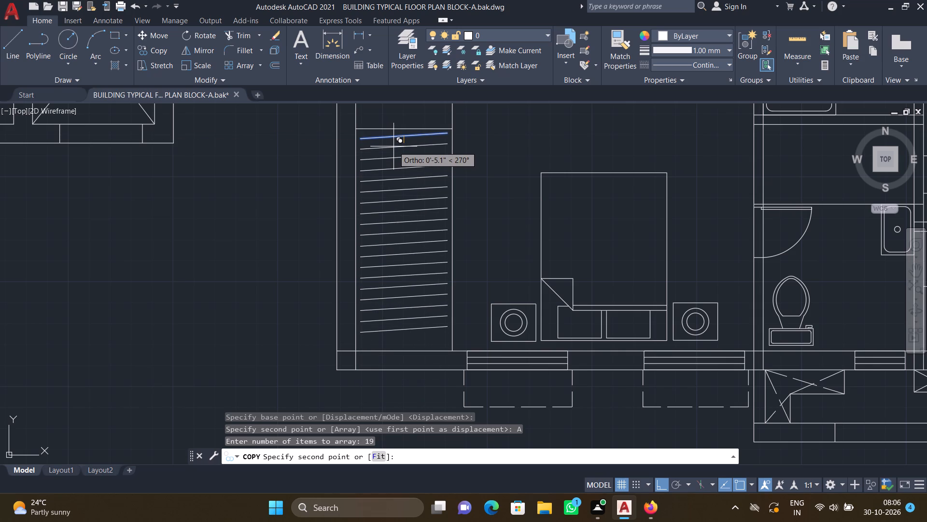
left_click(393, 147)
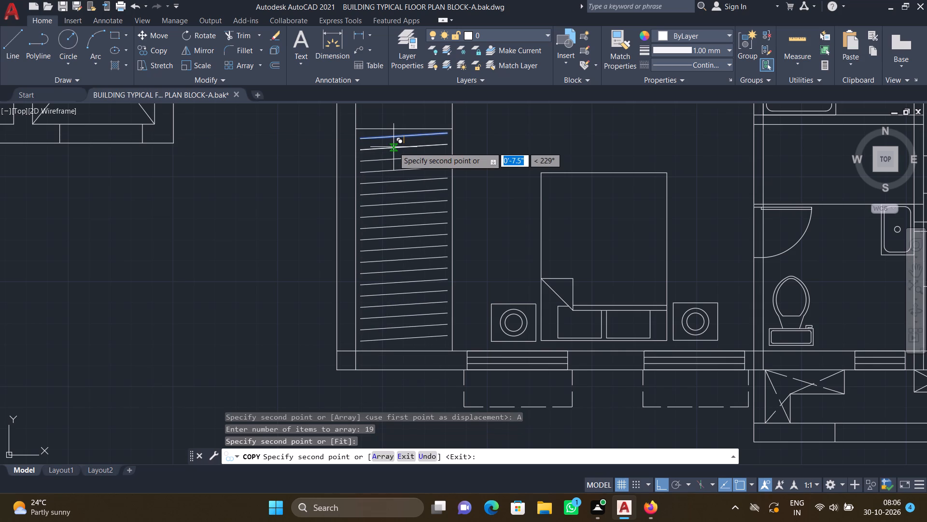
key("Return")
Draw a vertical rail line about 8'-5" long through the midpoints of the hanger lines in the lower-left bedroom's wardrobe.
scroll(409, 134, "up", 2)
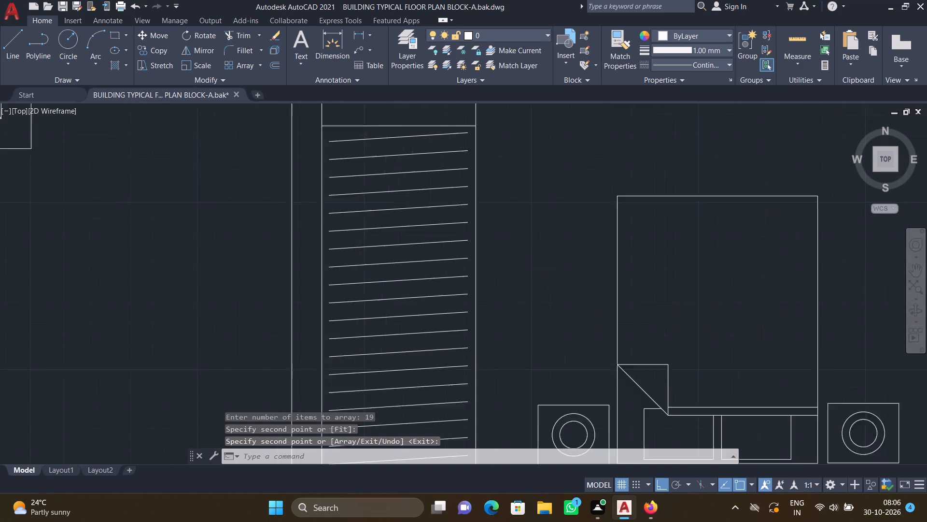
key("l")
key("Return")
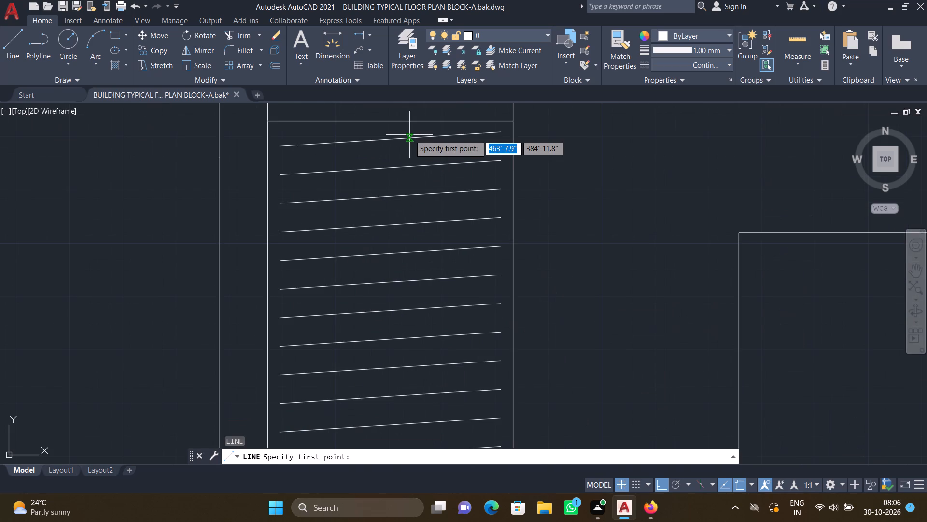
scroll(388, 144, "up", 1)
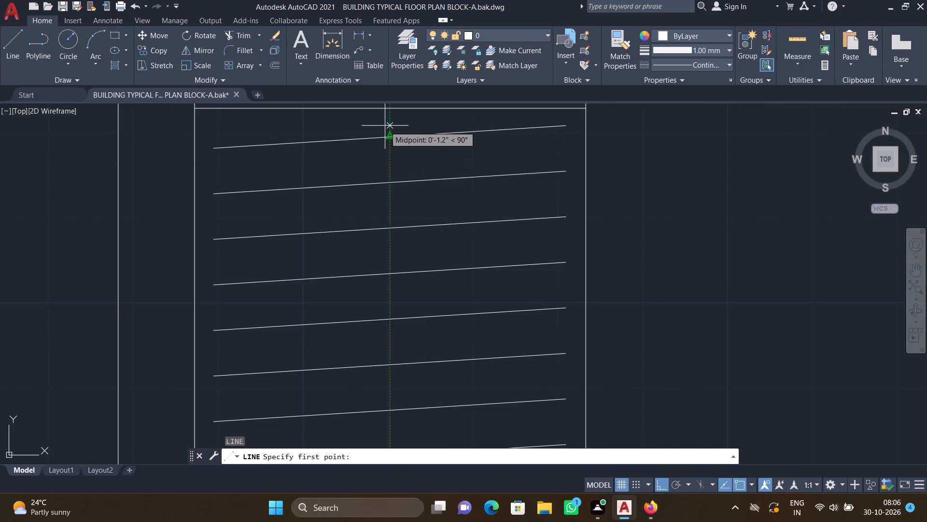
left_click(387, 118)
scroll(383, 209, "down", 2)
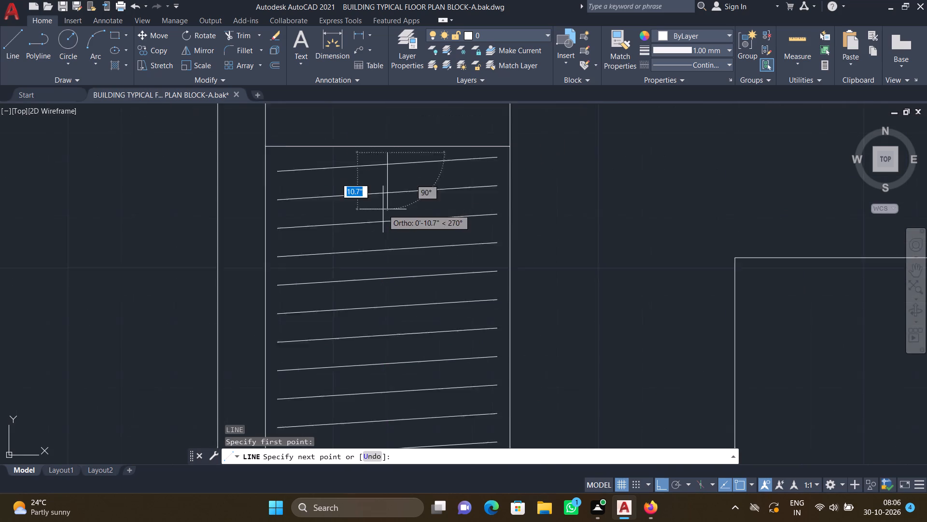
middle_click_drag(385, 288, 387, 260)
scroll(387, 260, "down", 3)
middle_click_drag(386, 301, 385, 289)
scroll(382, 316, "up", 6)
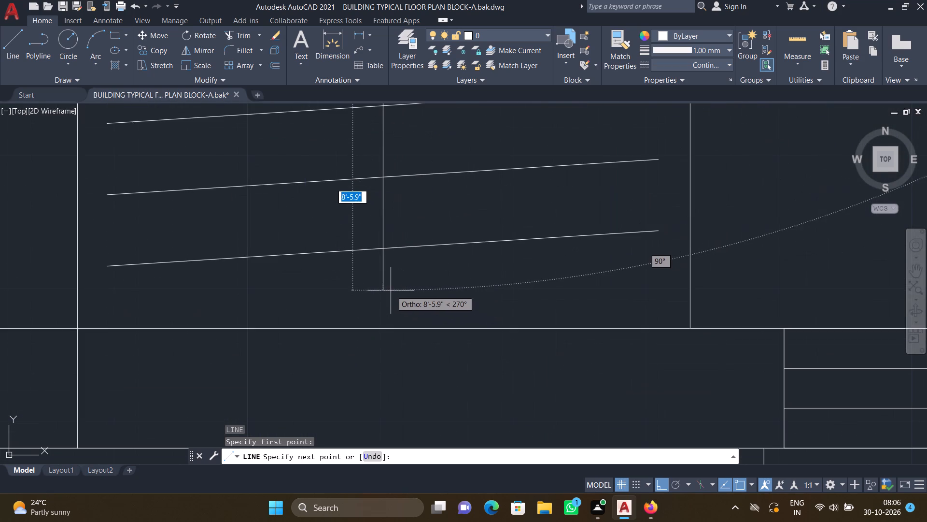
left_click(381, 284)
key("Return")
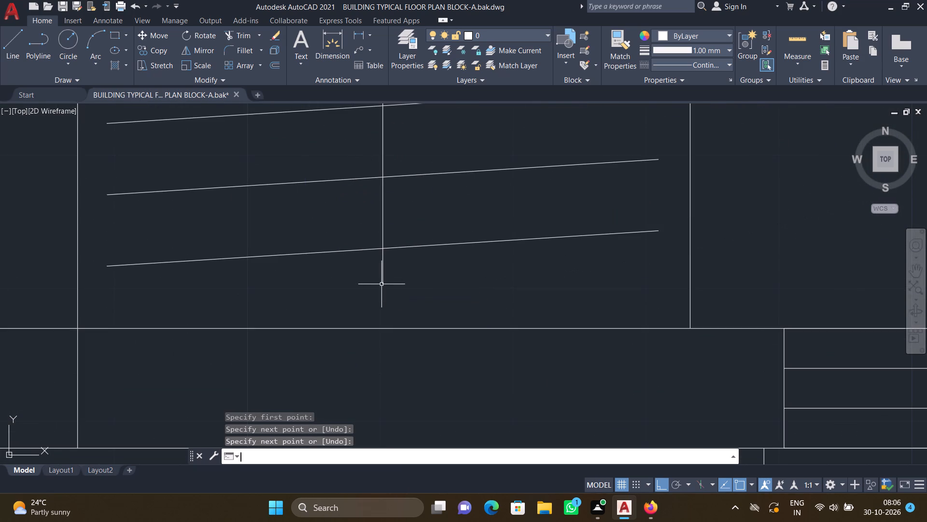
Examine the right-hand unit's wardrobes and furnishings alongside the left-hand unit, ending at the two upper bedrooms.
scroll(381, 284, "down", 4)
middle_click_drag(411, 232, 348, 262)
scroll(364, 262, "down", 2)
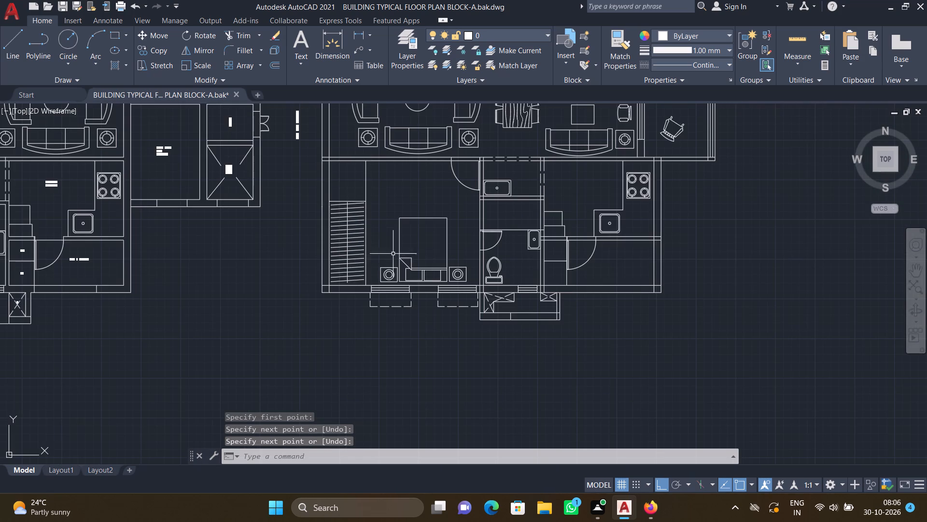
middle_click_drag(424, 259, 324, 246)
scroll(382, 233, "down", 1)
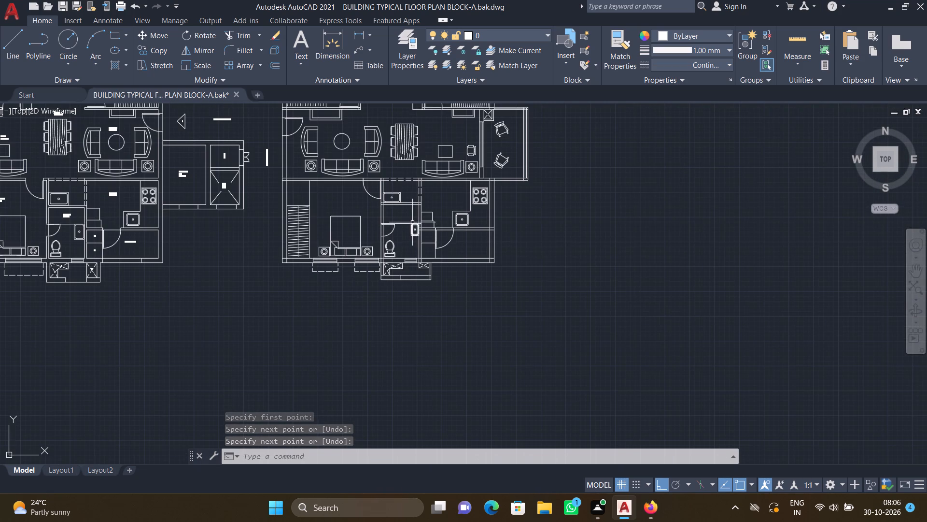
scroll(371, 218, "down", 2)
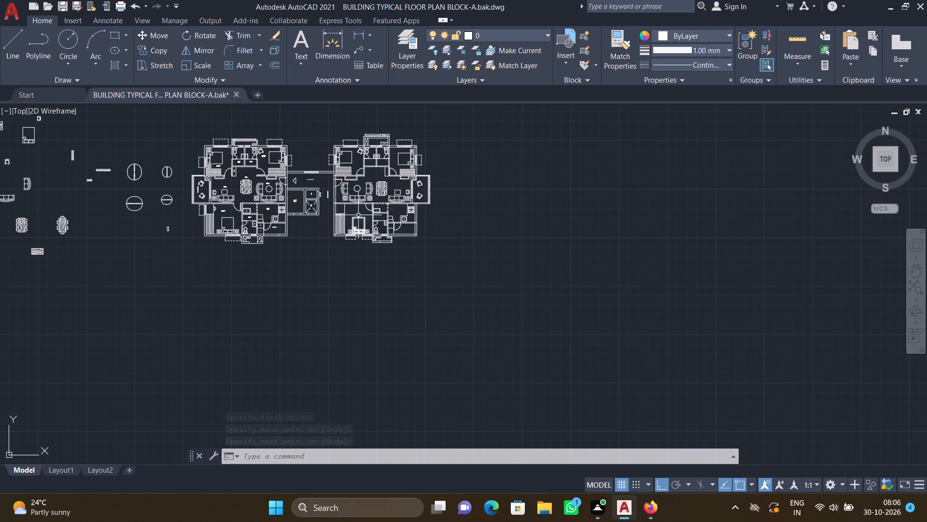
scroll(350, 153, "up", 2)
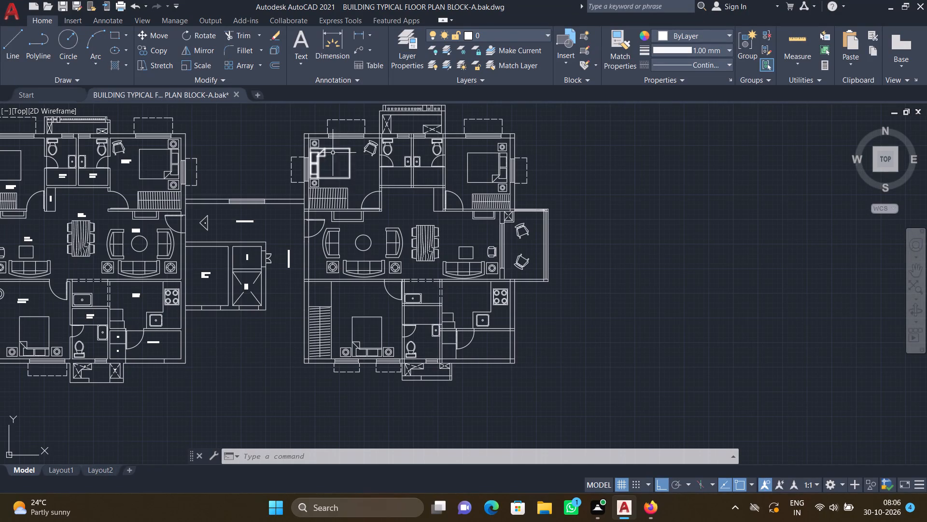
middle_click_drag(301, 171, 285, 210)
scroll(334, 182, "up", 2)
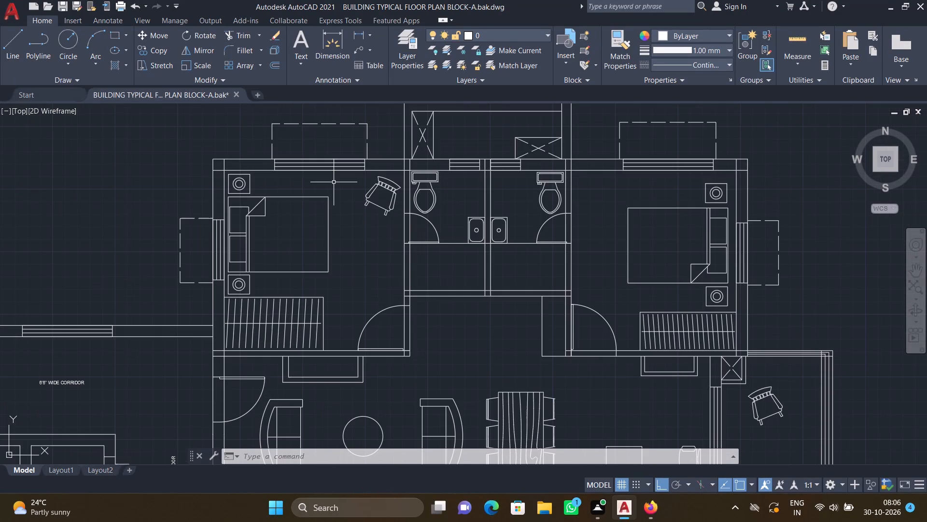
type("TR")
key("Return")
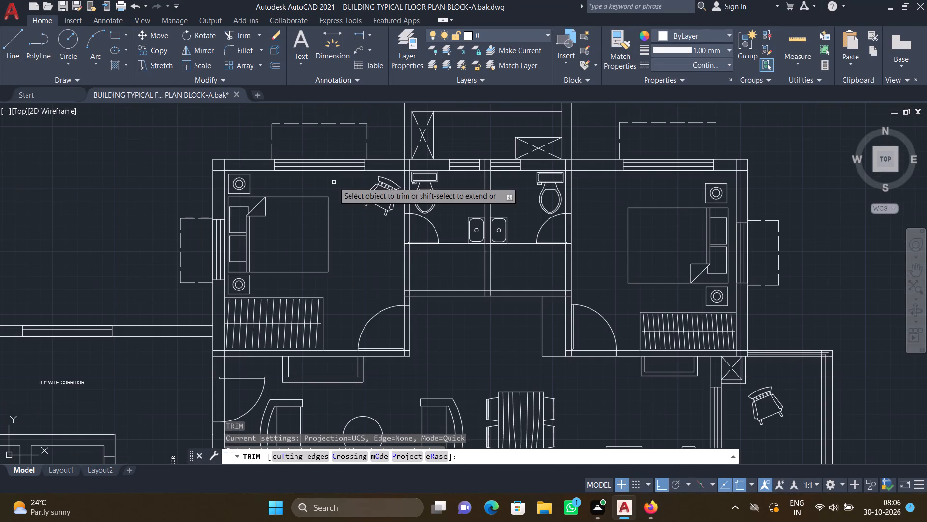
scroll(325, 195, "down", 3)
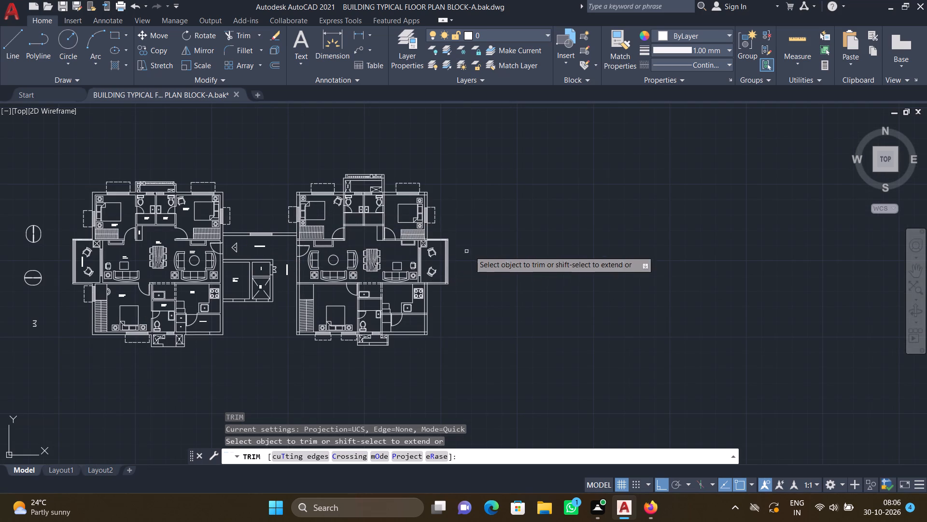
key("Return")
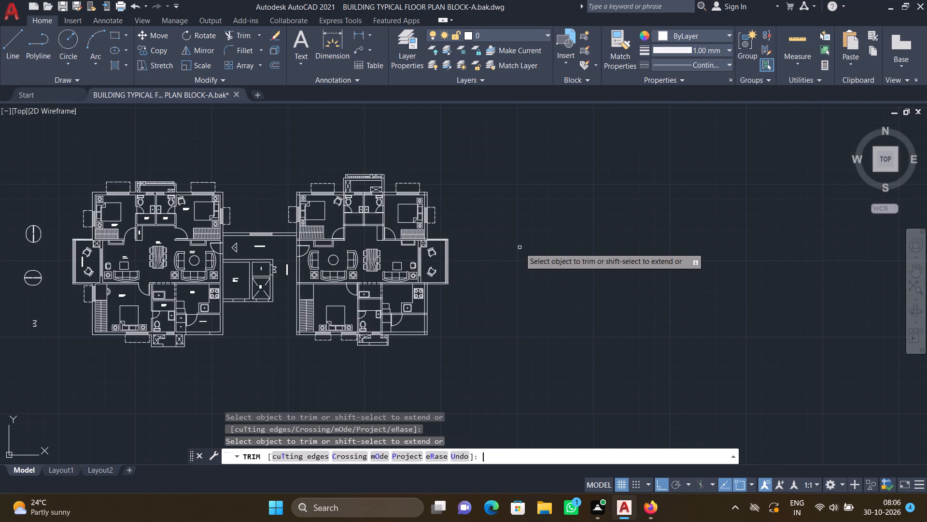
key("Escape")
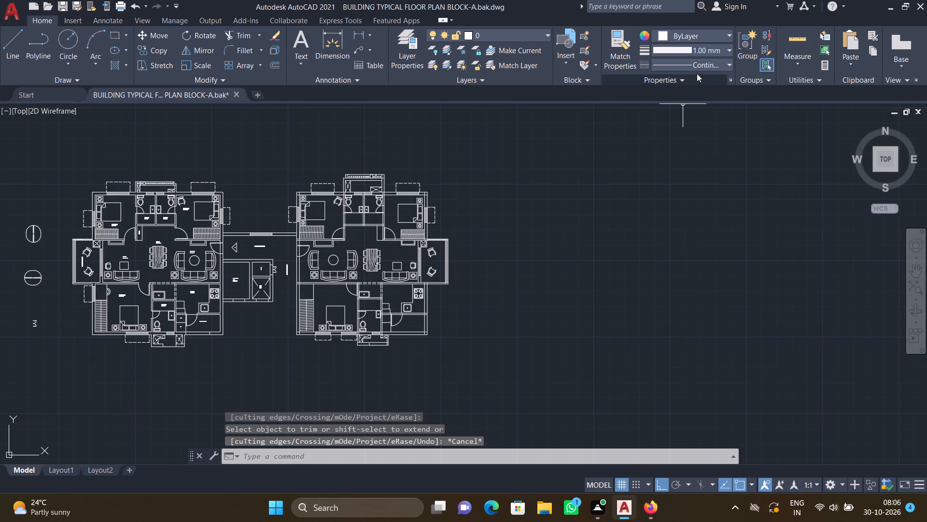
Draw a three-sided outline about 6'-8" wide and 2'-11" deep outside the corridor window, using the dashed ACAD linetype.
left_click(700, 65)
left_click(703, 108)
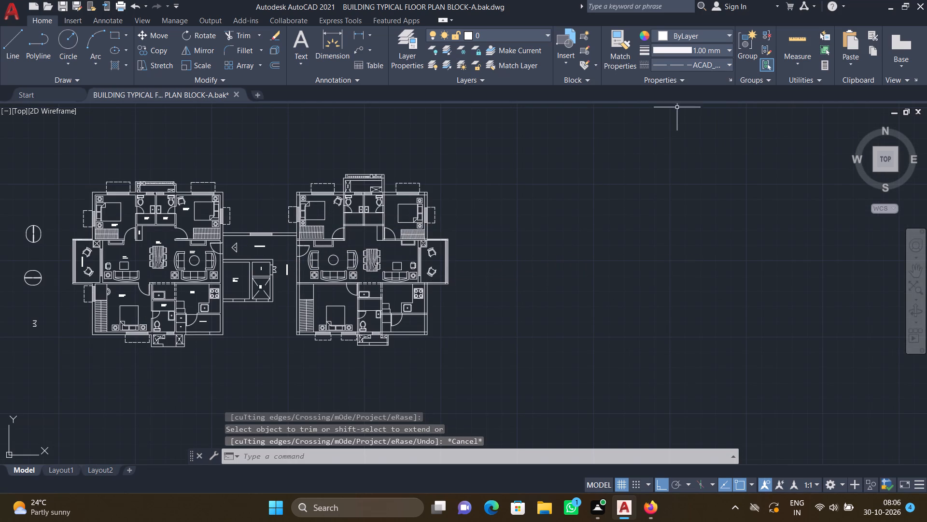
scroll(251, 218, "up", 2)
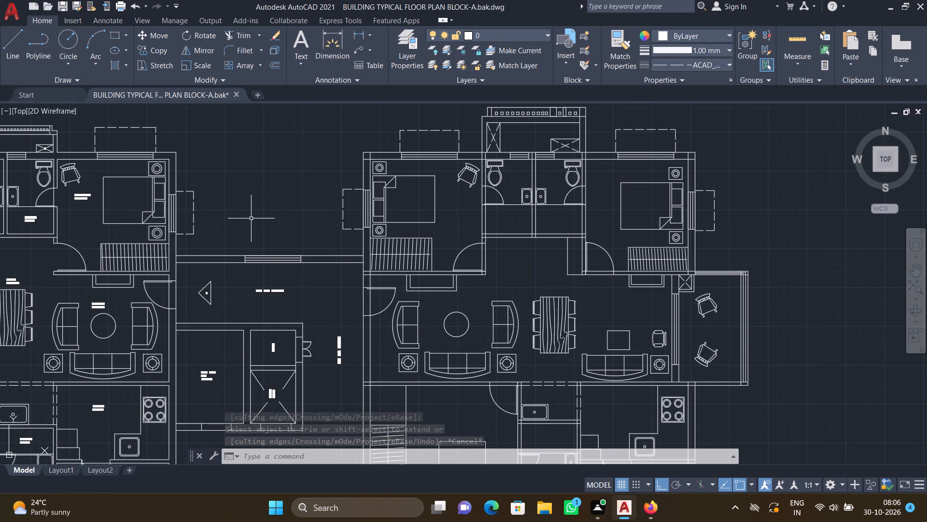
key("l")
key("Return")
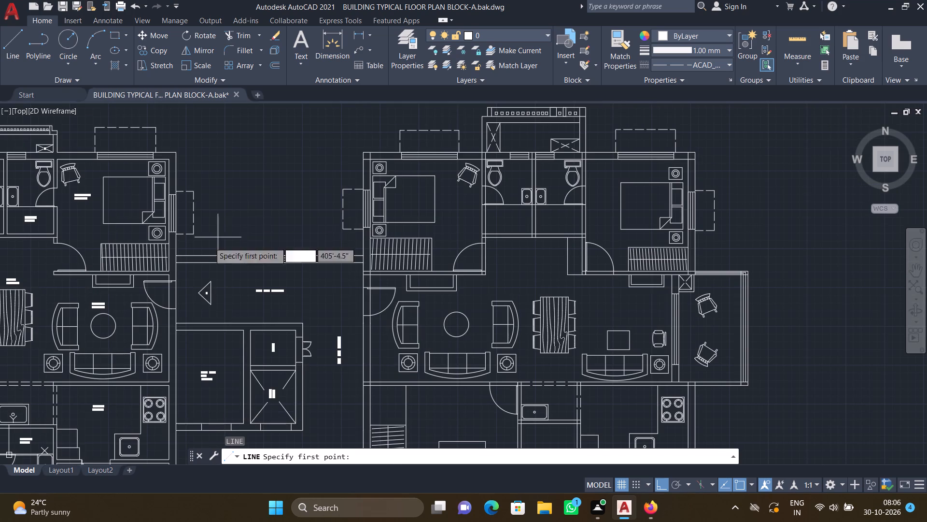
scroll(222, 254, "up", 2)
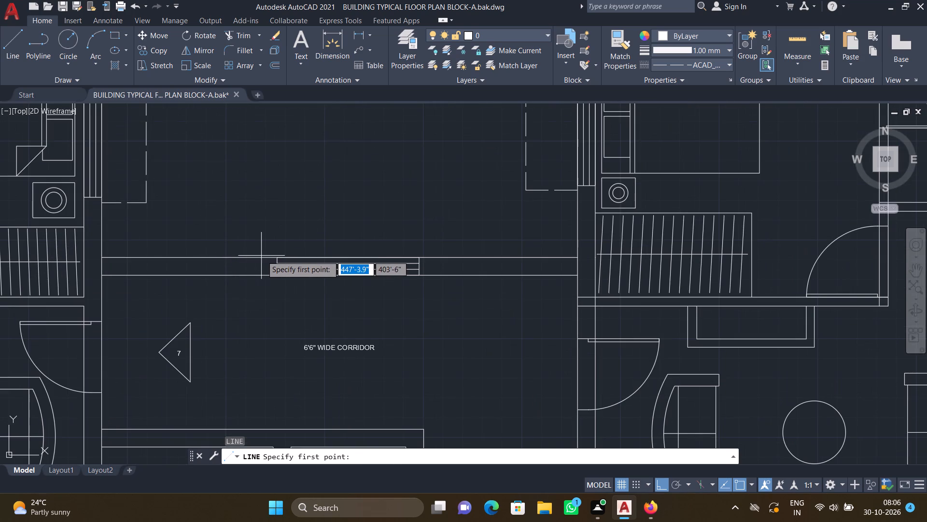
left_click(266, 256)
scroll(265, 256, "up", 1)
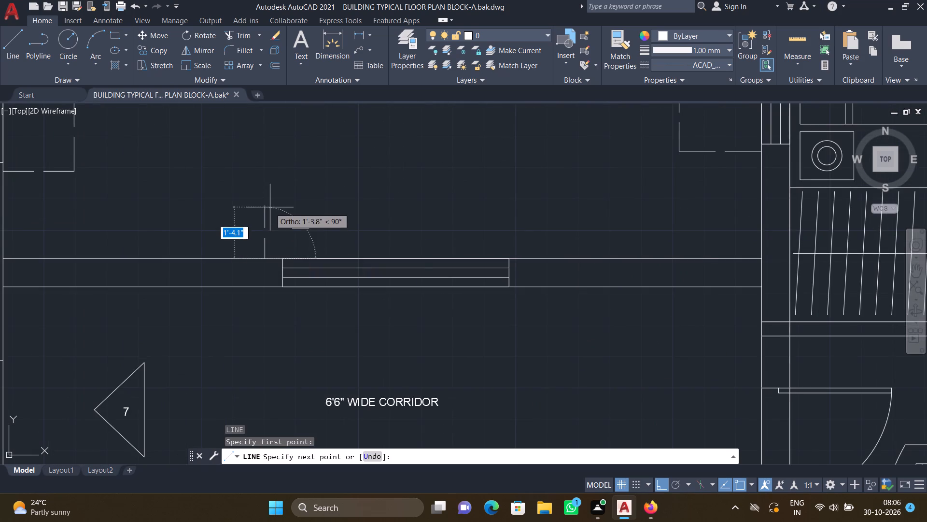
scroll(272, 199, "down", 1)
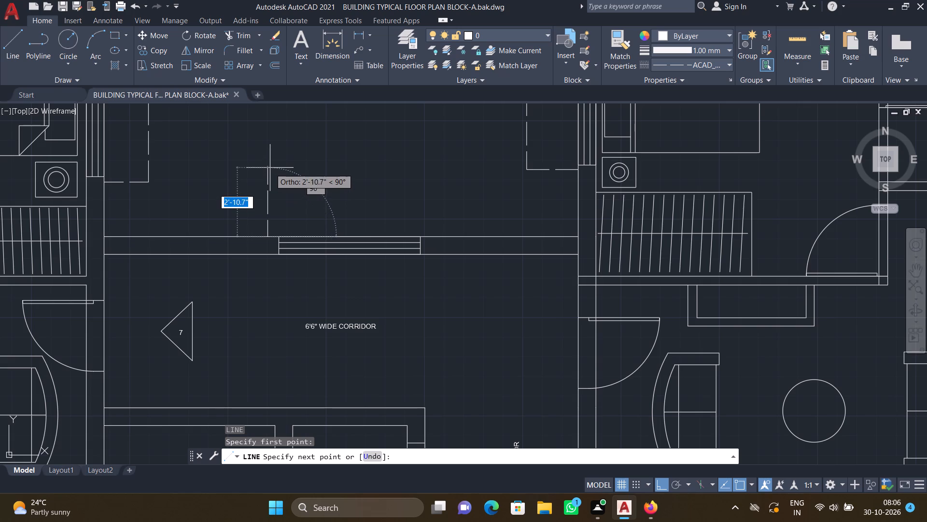
left_click(270, 168)
scroll(417, 178, "up", 1)
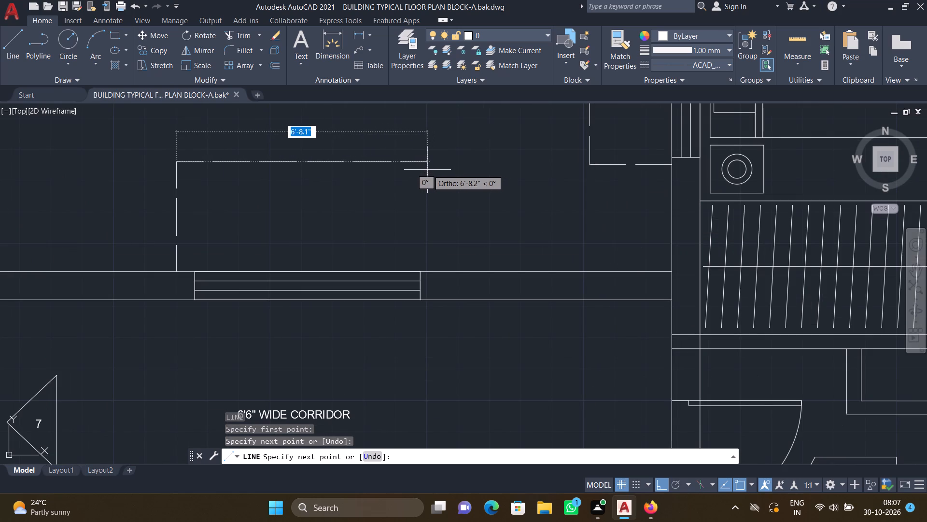
left_click(426, 170)
scroll(430, 263, "up", 2)
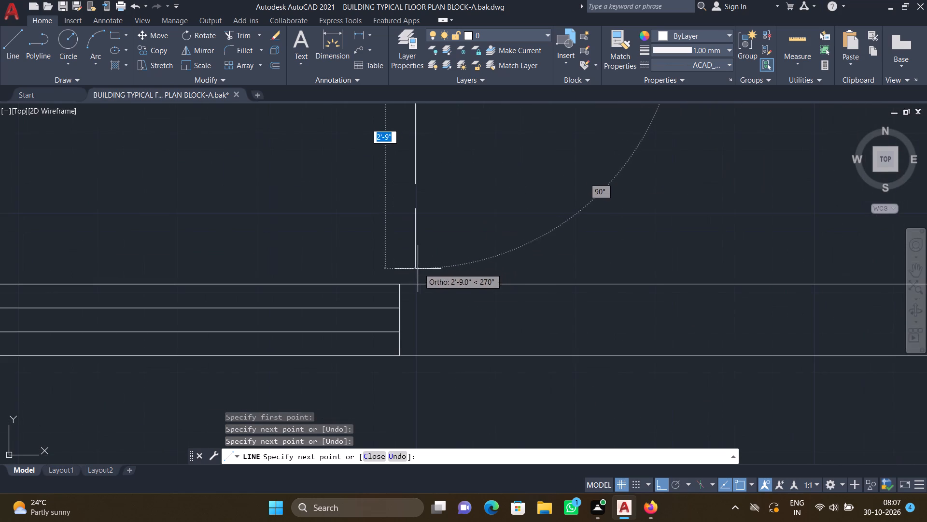
left_click(417, 282)
key("Return")
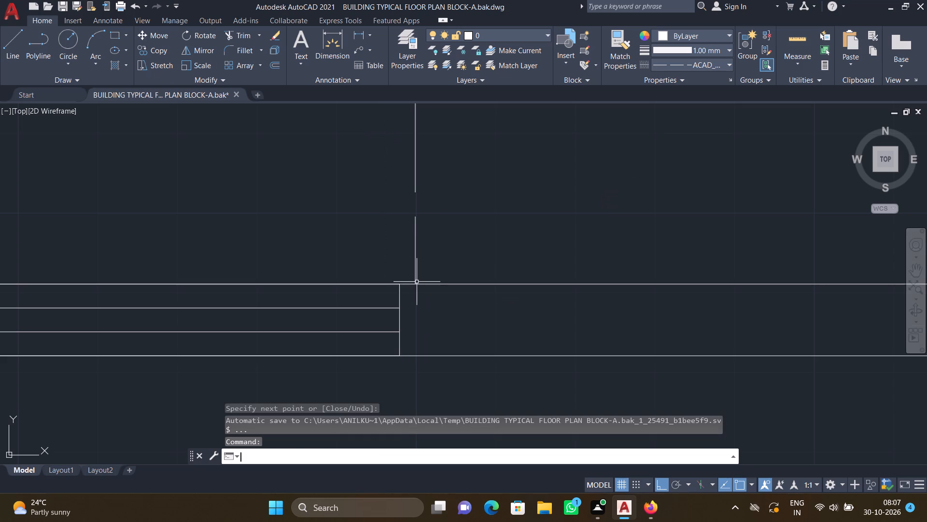
Set the current linetype back to Continuous.
scroll(419, 275, "down", 4)
middle_click(295, 255)
scroll(301, 255, "down", 2)
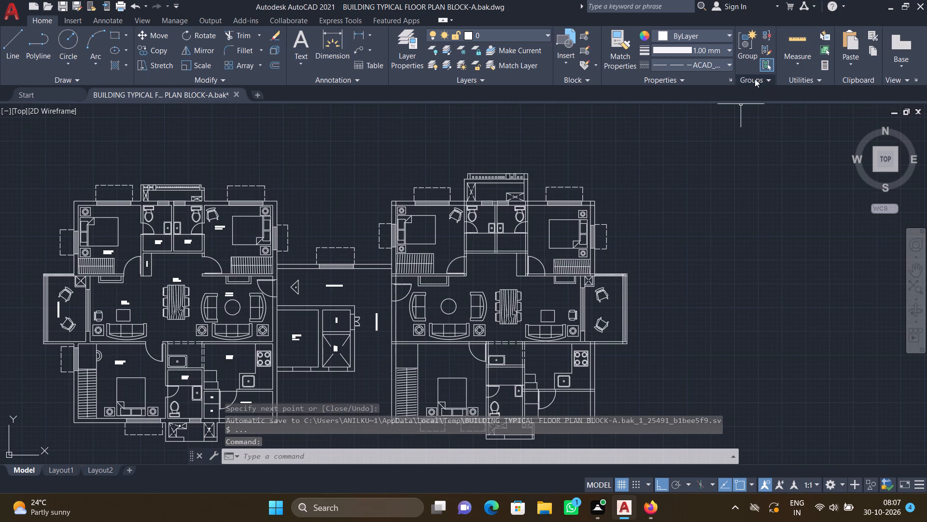
scroll(726, 67, "up", 3)
left_click(708, 62)
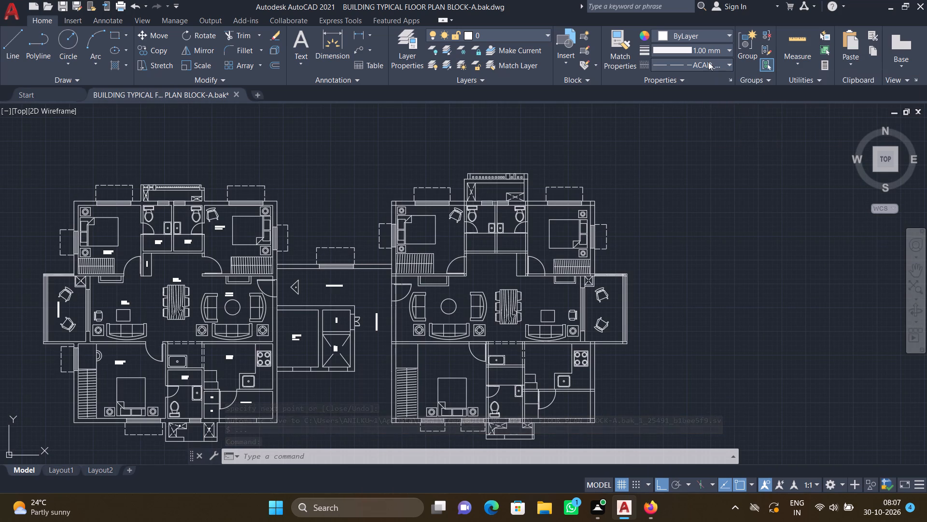
left_click(730, 125)
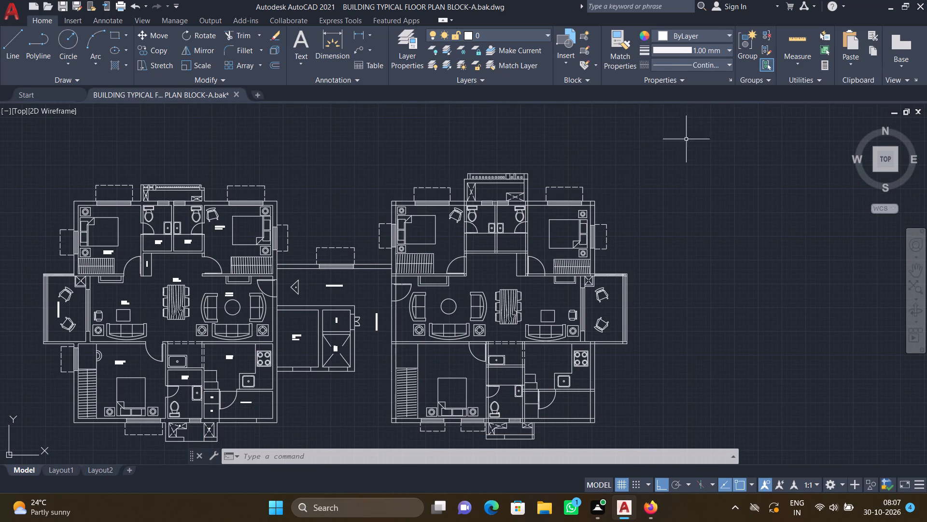
Trim the crossing wall lines at the outer corner of the right-hand unit's upper-left bedroom.
middle_click_drag(427, 220, 409, 191)
scroll(384, 180, "up", 3)
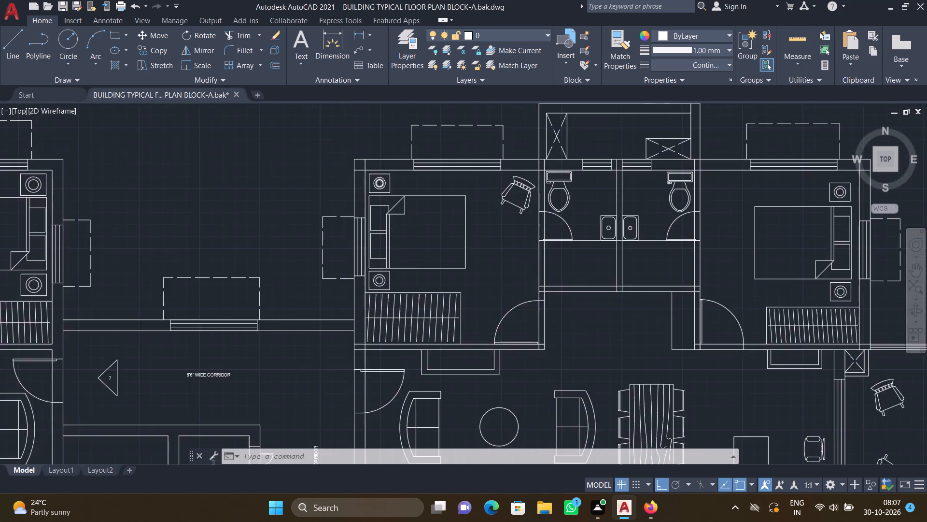
type("TR")
key("Return")
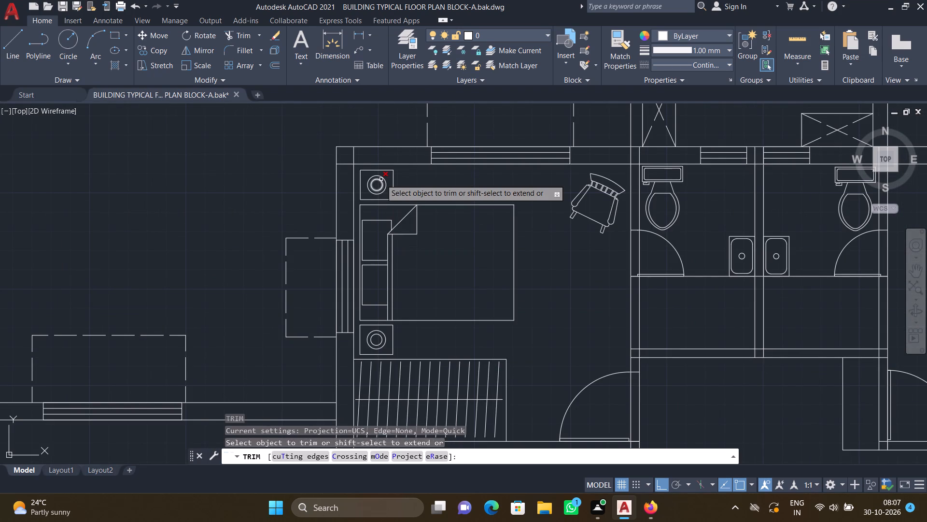
scroll(339, 157, "up", 2)
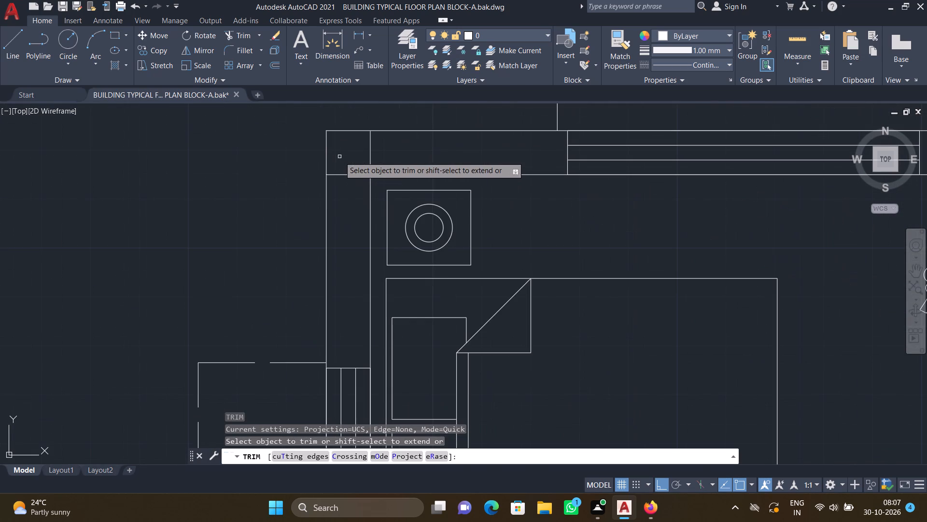
scroll(155, 39, "up", 1)
scroll(338, 165, "up", 1)
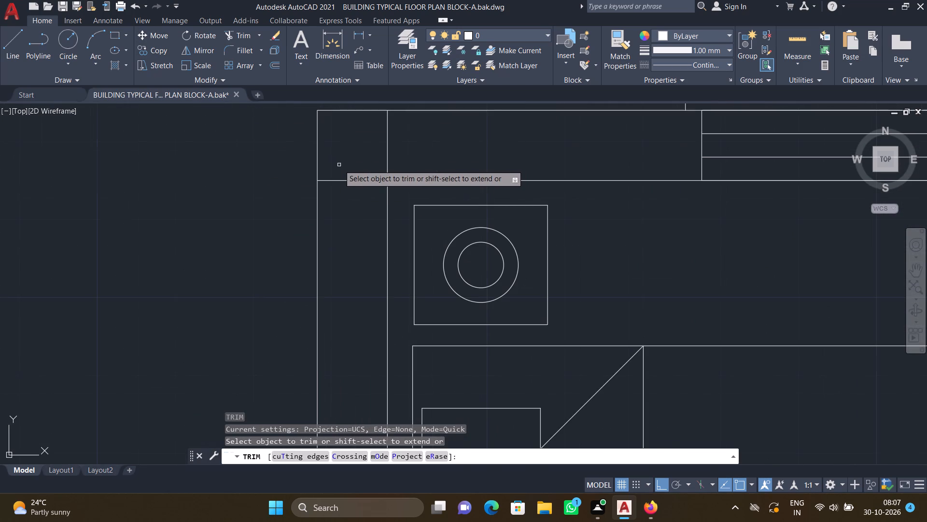
left_click_drag(345, 162, 353, 188)
left_click_drag(363, 144, 449, 152)
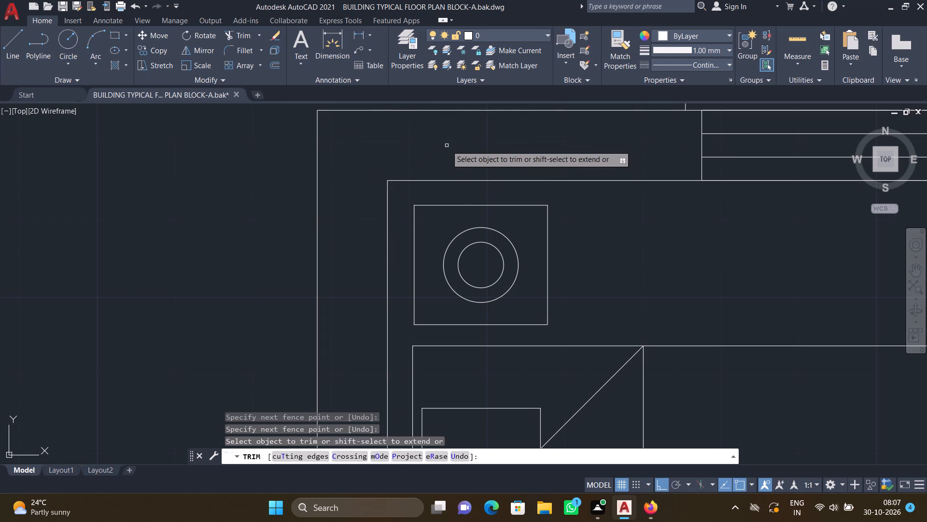
Trim the crossing lines where the wall between the upper-left bedroom and its adjoining toilet meets the outer wall.
scroll(451, 148, "down", 4)
middle_click_drag(534, 197, 388, 197)
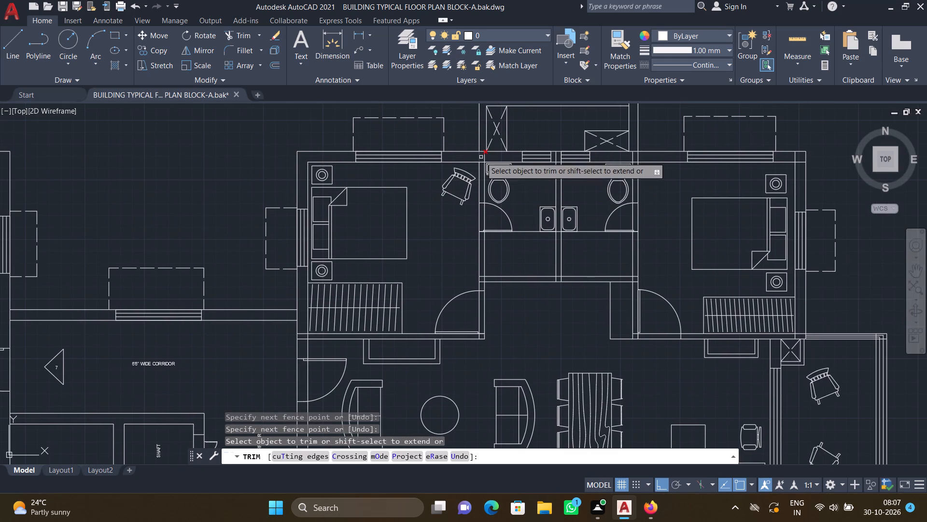
scroll(481, 158, "up", 5)
left_click_drag(456, 146, 542, 158)
scroll(537, 155, "down", 2)
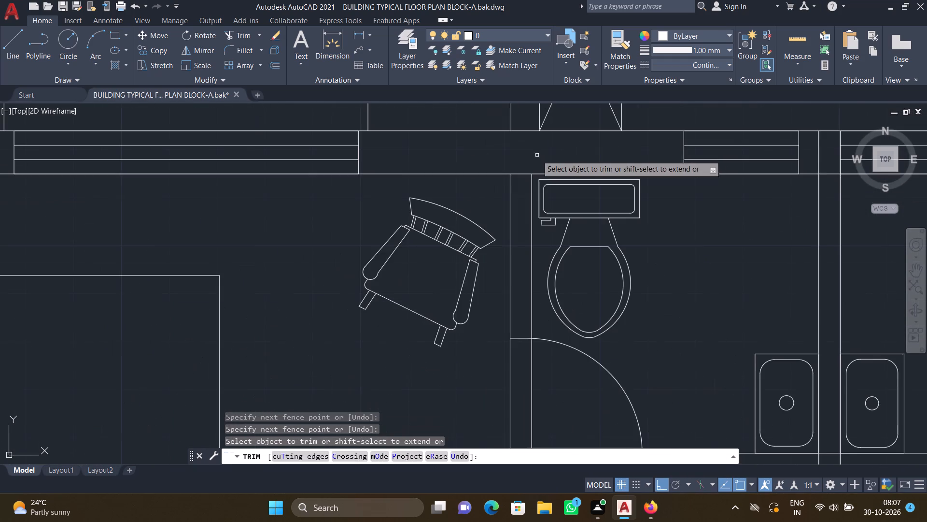
middle_click_drag(524, 154, 457, 186)
scroll(457, 161, "up", 2)
left_click_drag(455, 154, 456, 159)
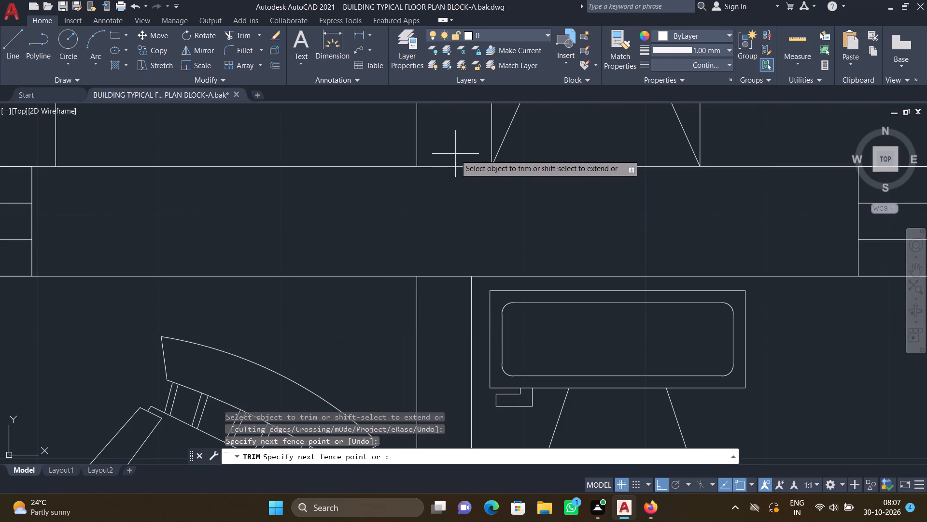
left_click_drag(456, 159, 453, 183)
left_click_drag(441, 218, 432, 296)
scroll(437, 288, "down", 3)
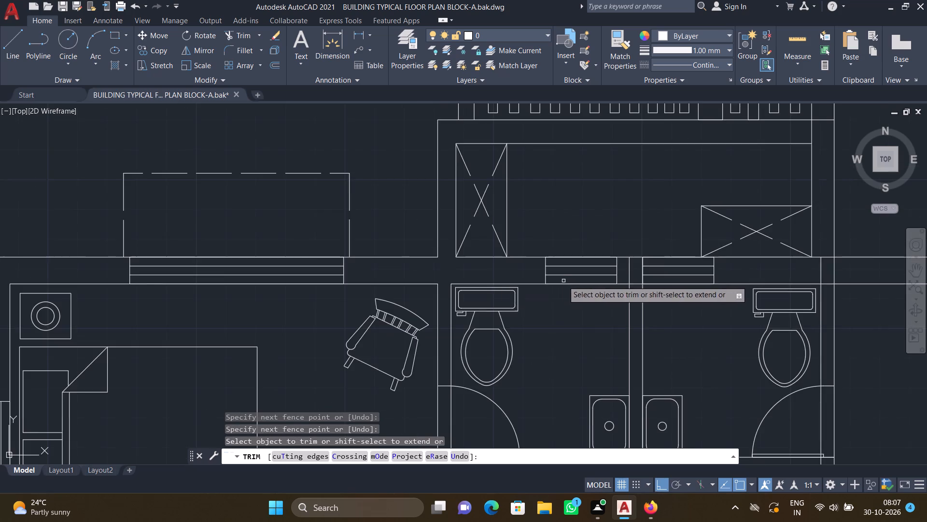
Trim the crossing lines where the toilets' dividing wall and the toilet-to-upper-right-bedroom wall meet the outer wall.
middle_click_drag(542, 273, 351, 226)
scroll(443, 224, "up", 3)
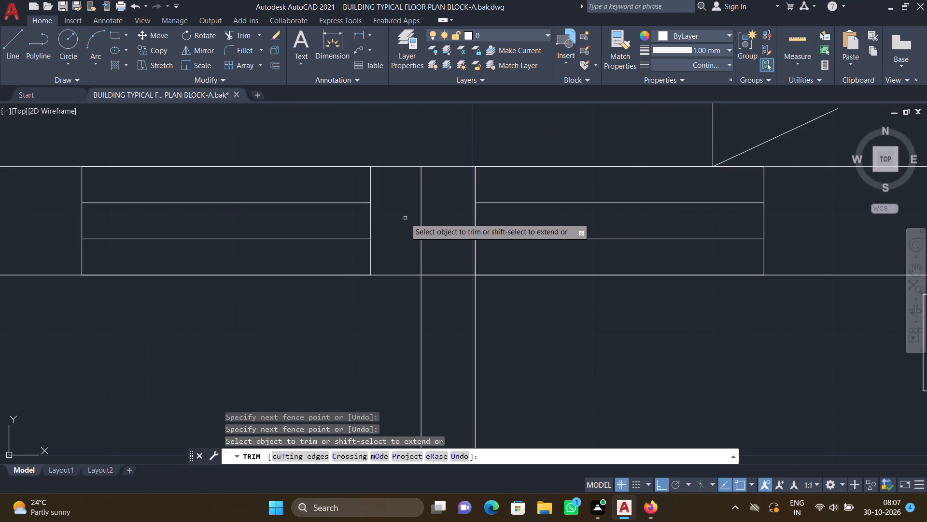
left_click_drag(410, 218, 452, 304)
scroll(450, 296, "down", 3)
middle_click_drag(478, 289, 379, 264)
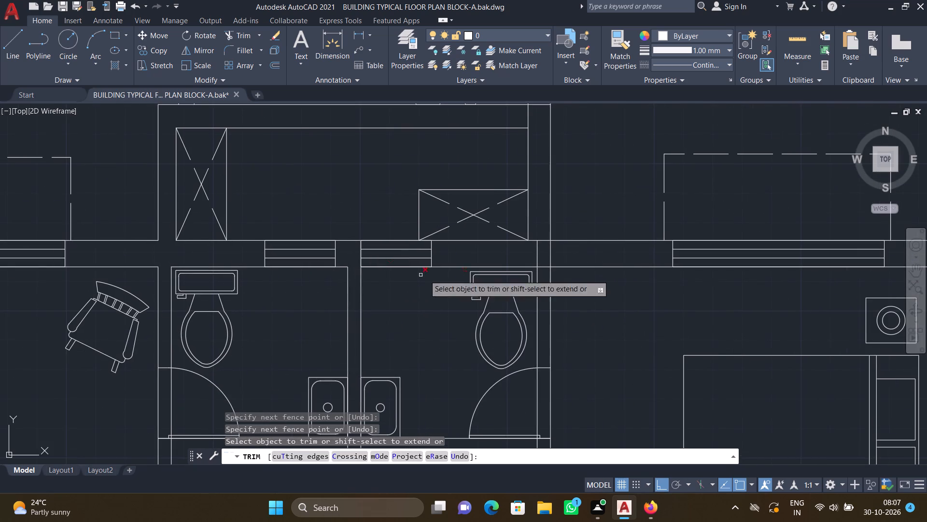
scroll(540, 253, "up", 3)
left_click_drag(513, 257, 618, 264)
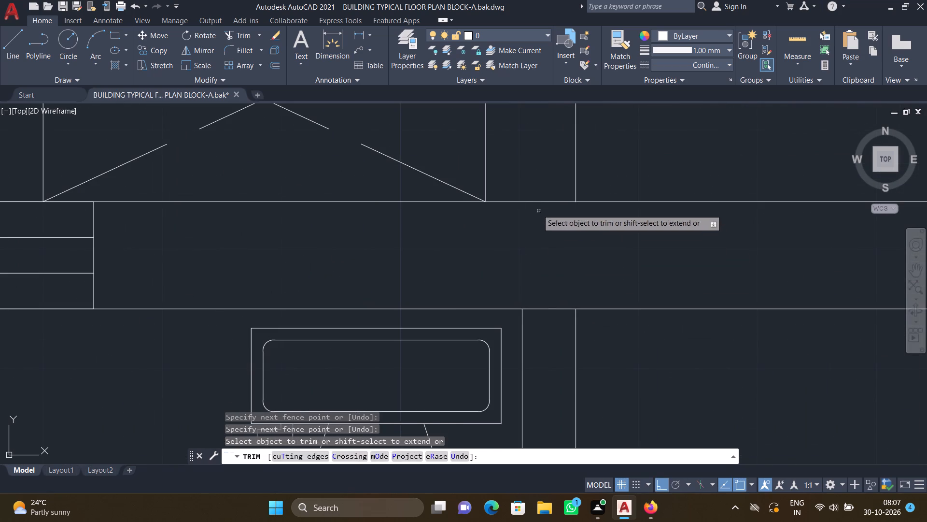
left_click_drag(529, 184, 556, 338)
Trim the short line crossing the right wall of the shaft above the toilets, near its upper corner.
scroll(553, 324, "down", 4)
middle_click_drag(562, 320, 522, 264)
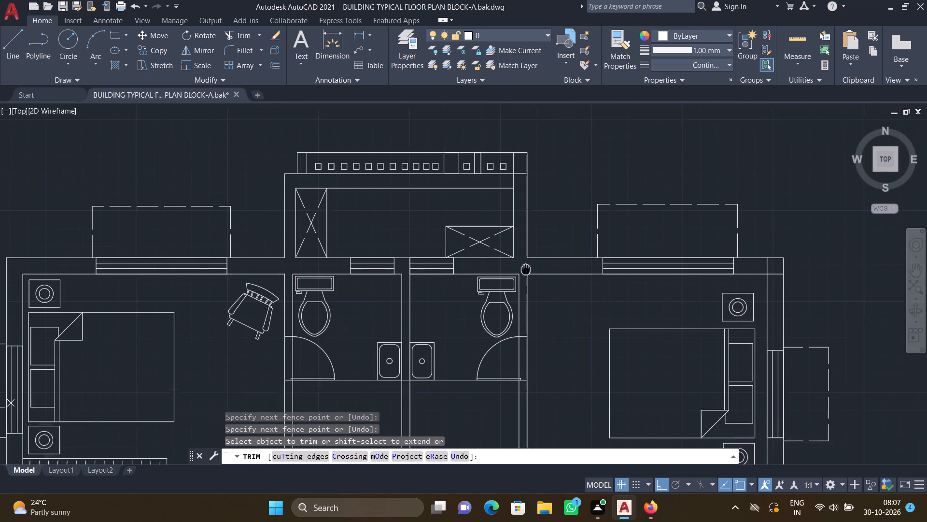
middle_click_drag(522, 264, 521, 262)
scroll(512, 162, "up", 1)
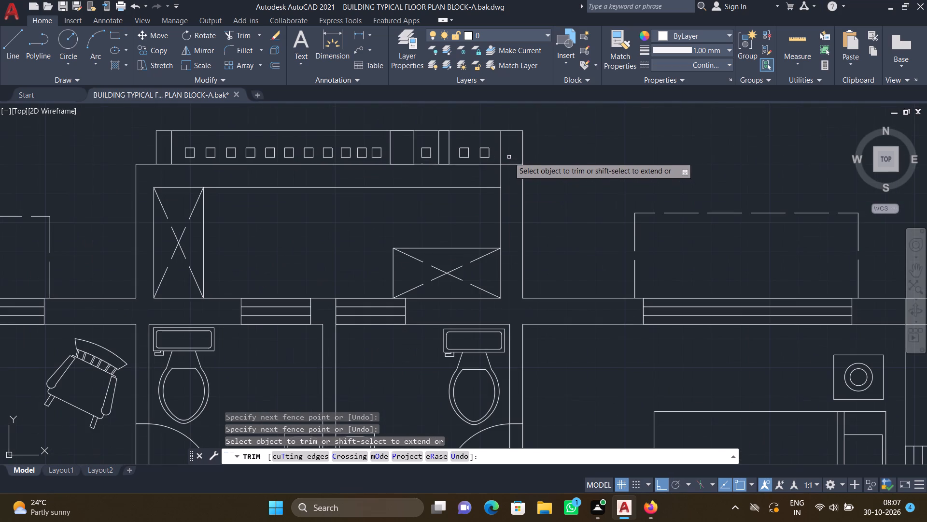
left_click_drag(510, 155, 517, 188)
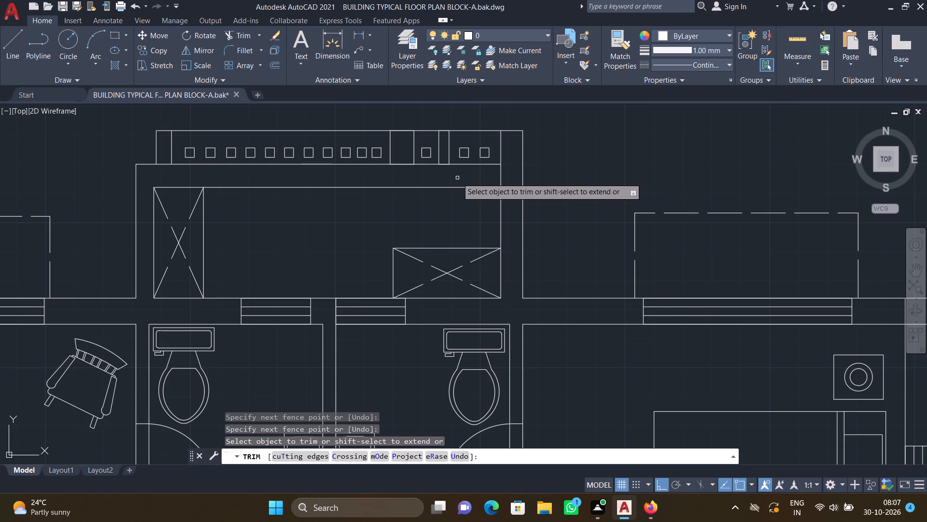
Trim the crossing wall lines at the outer corner of the right-hand unit's upper-right bedroom.
scroll(455, 178, "down", 1)
middle_click_drag(523, 198, 485, 196)
middle_click_drag(577, 234, 470, 168)
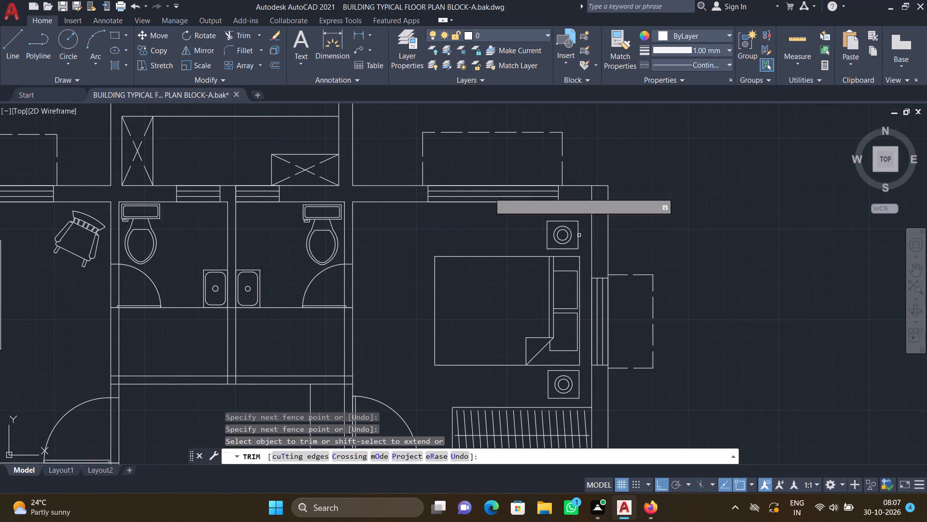
scroll(595, 200, "up", 2)
left_click_drag(575, 180, 584, 185)
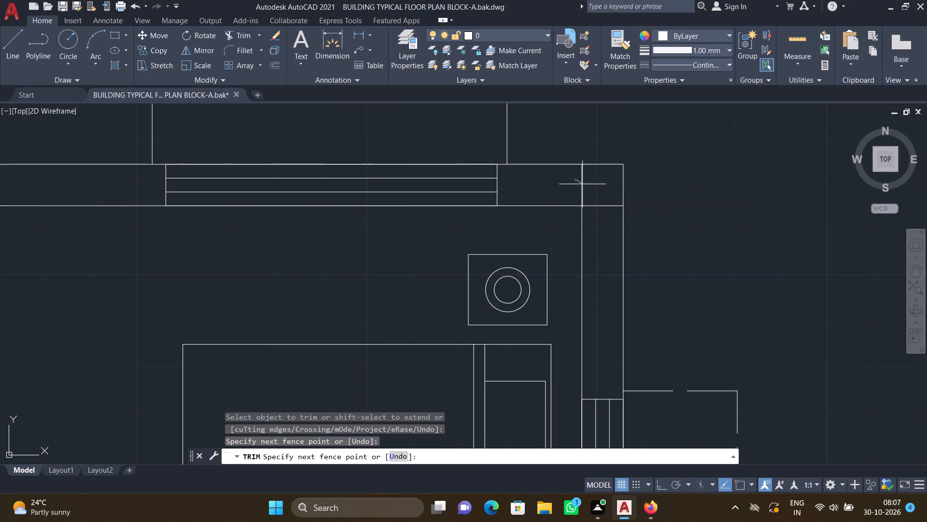
left_click_drag(584, 185, 623, 227)
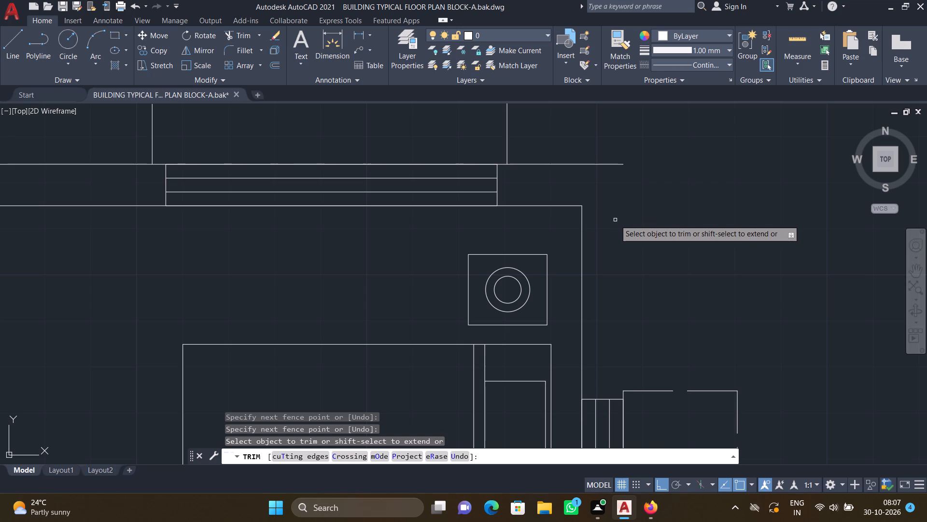
key("Return")
Draw a vertical line from the upper-right bedroom's side window up to the outer wall line, closing the bedroom's outer corner.
key("l")
key("Return")
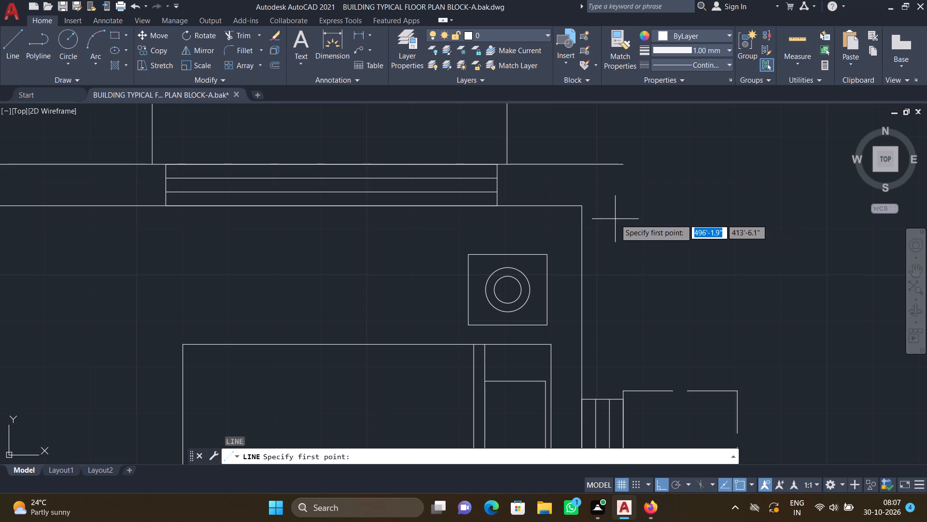
left_click(624, 391)
scroll(640, 184, "up", 3)
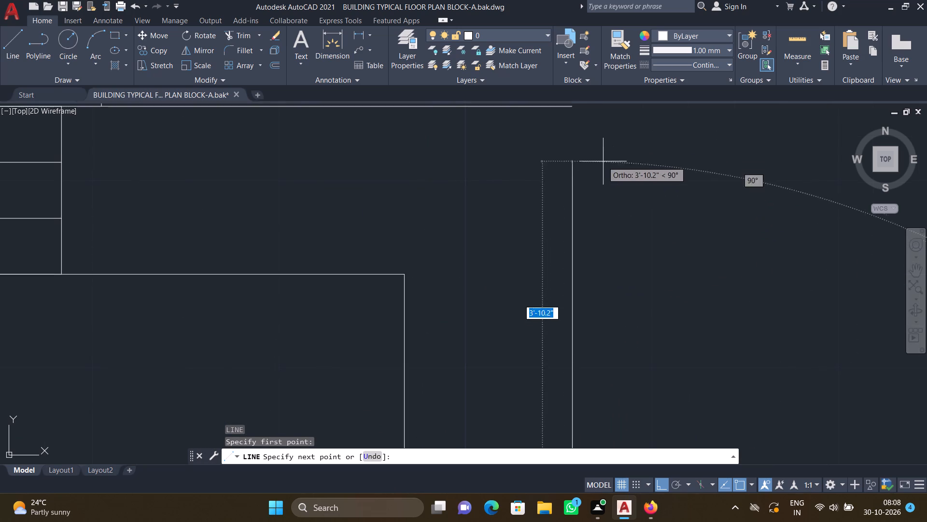
left_click(574, 105)
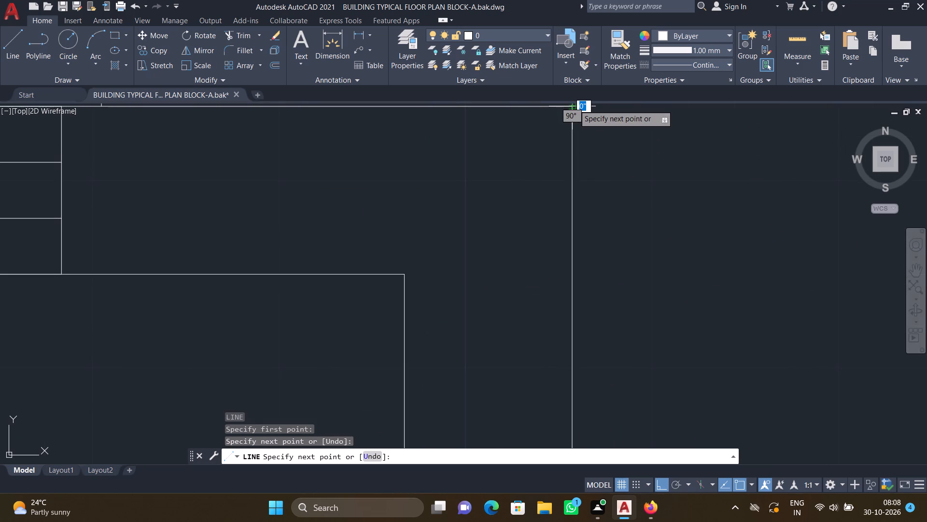
key("Return")
Trim the crossing lines where the wall between the upper-left bedroom and living room meets the corridor-side wall.
scroll(573, 108, "down", 4)
scroll(519, 188, "down", 2)
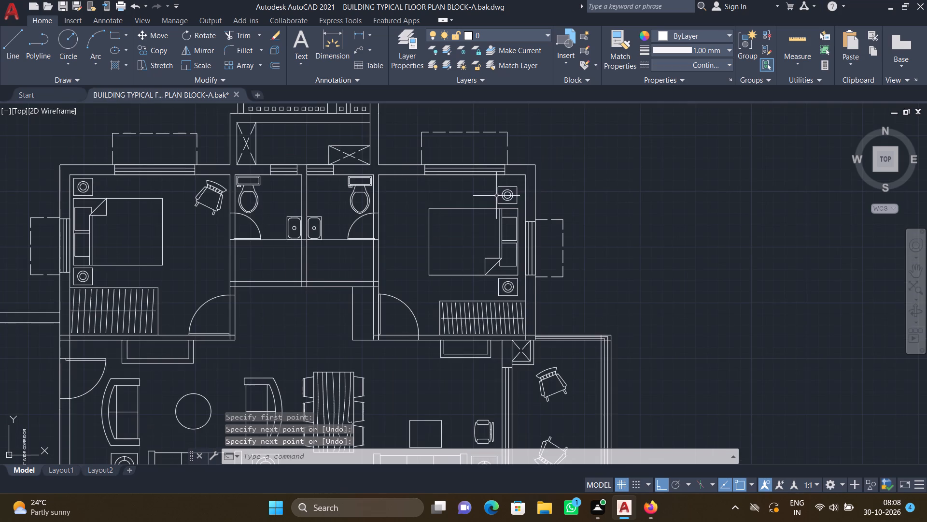
middle_click_drag(499, 192, 624, 173)
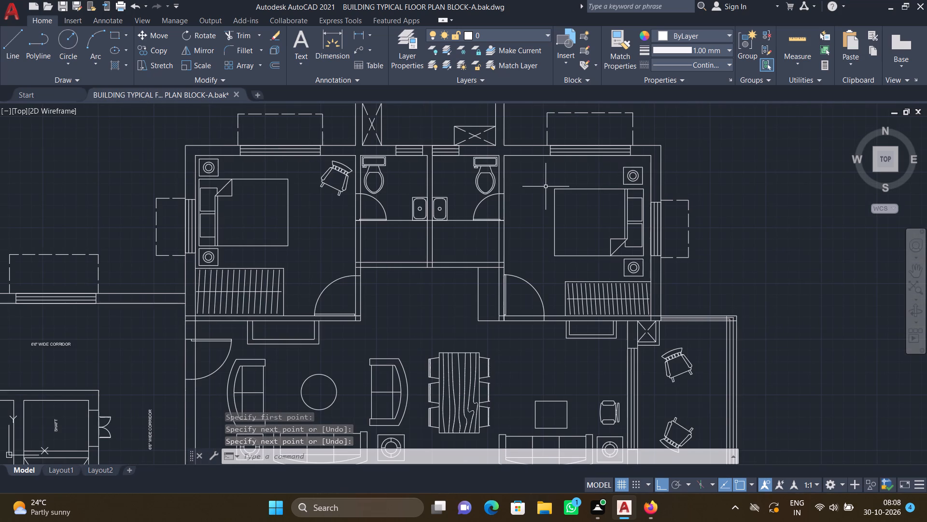
key("t")
key("r")
key("Return")
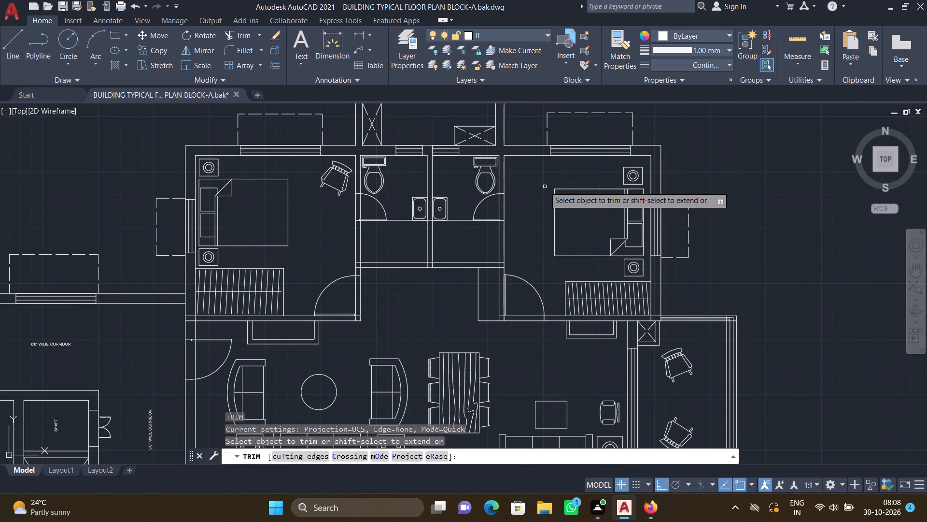
middle_click_drag(278, 323, 427, 242)
scroll(340, 244, "up", 3)
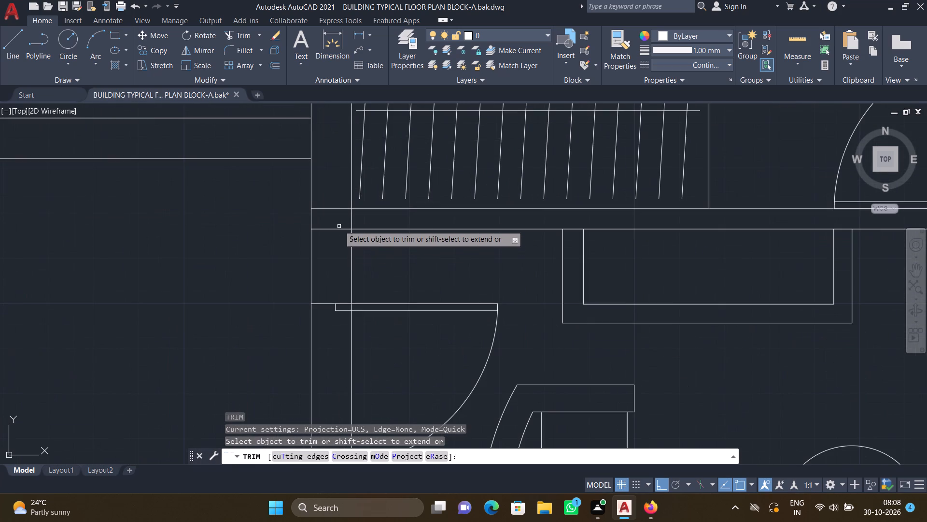
scroll(338, 210, "up", 3)
left_click_drag(329, 214, 318, 310)
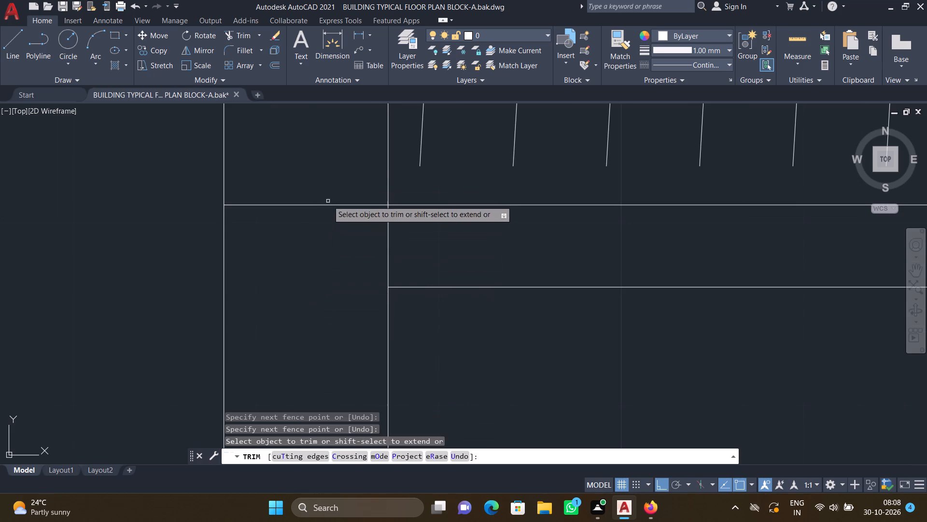
left_click_drag(322, 174, 330, 245)
left_click_drag(344, 244, 428, 251)
Trim the wall lines across the upper-left bedroom's door opening and the line crossing the wall end beside it.
scroll(432, 248, "down", 5)
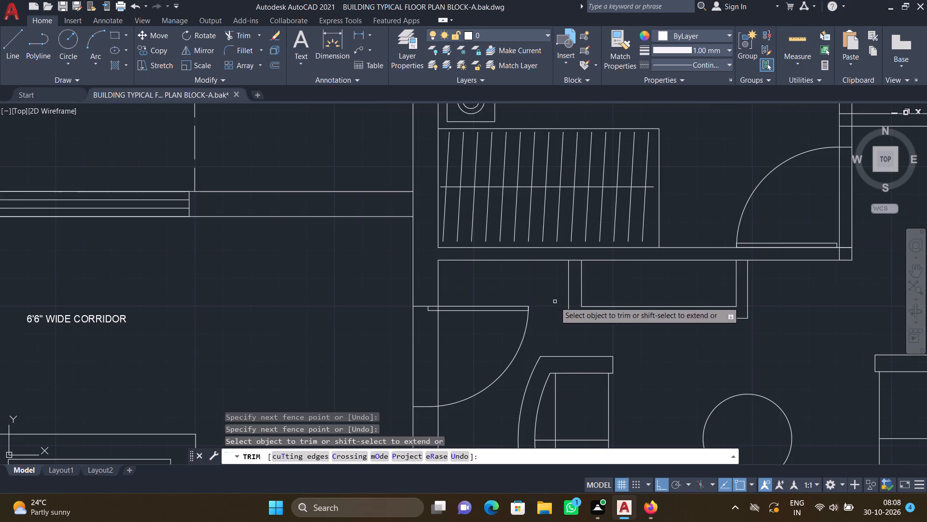
middle_click_drag(533, 290, 348, 227)
middle_click_drag(662, 186, 465, 240)
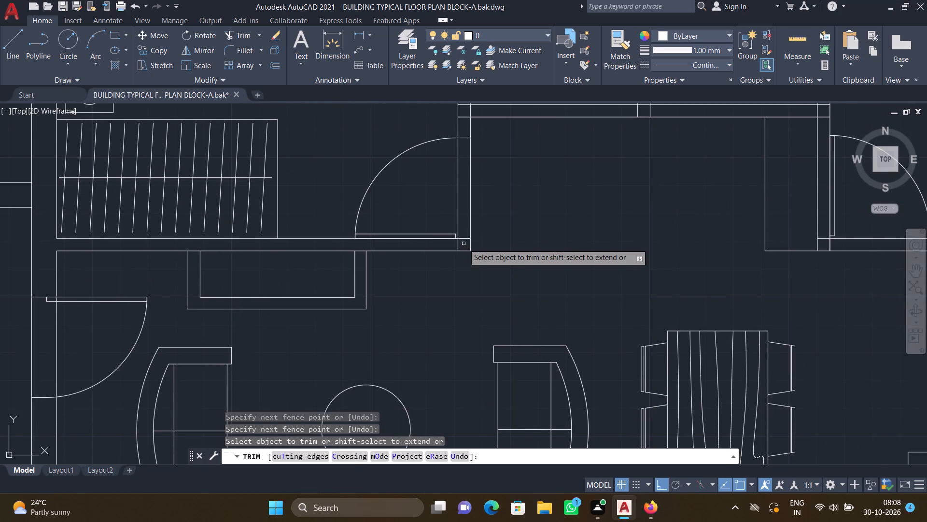
scroll(464, 243, "up", 3)
scroll(463, 228, "down", 2)
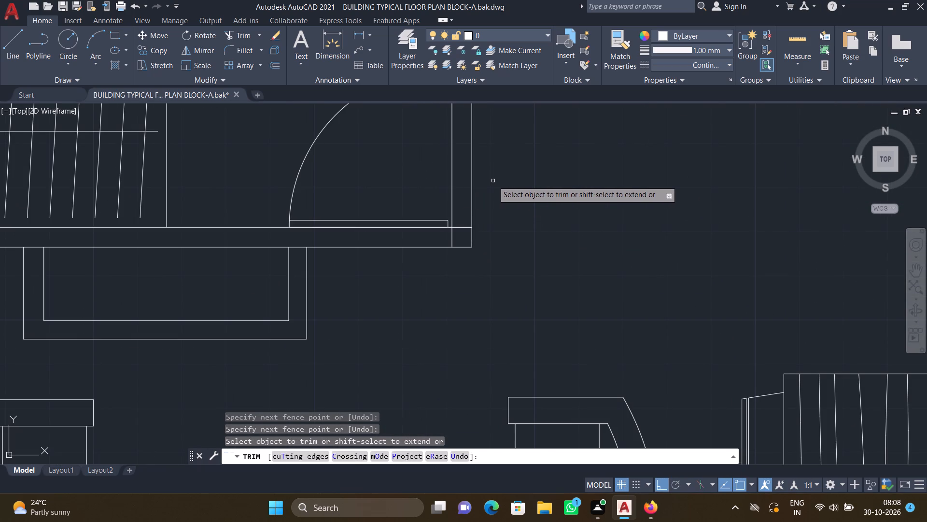
middle_click_drag(491, 180, 423, 209)
scroll(430, 202, "down", 1)
left_click_drag(381, 180, 499, 220)
scroll(415, 252, "up", 3)
left_click_drag(354, 225, 316, 226)
Trim the crossing lines where the toilets' lower wall meets the wall beside the upper-left bedroom.
scroll(409, 233, "down", 5)
middle_click_drag(426, 208, 345, 248)
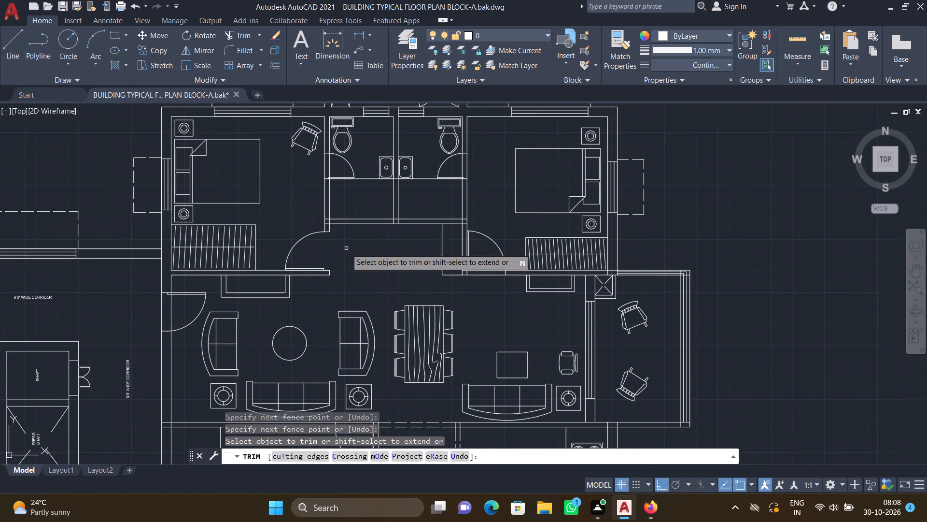
scroll(329, 222, "up", 7)
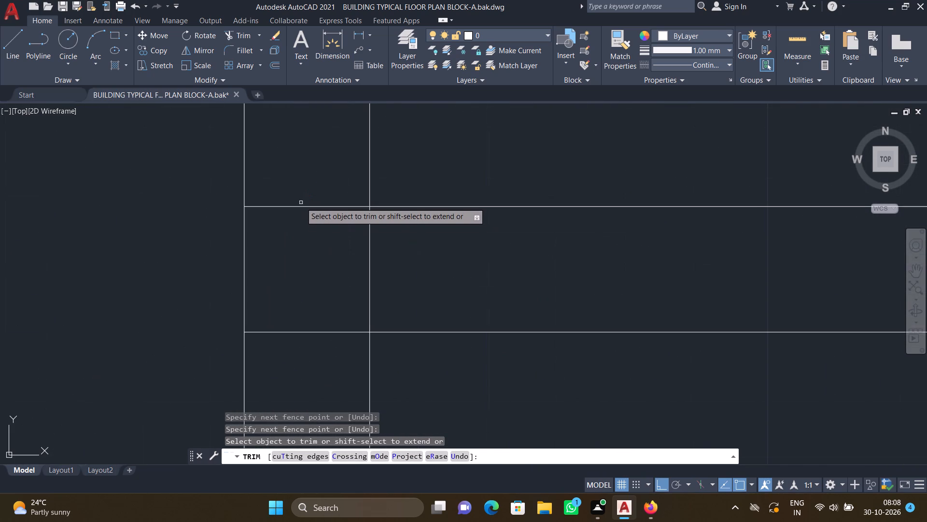
middle_click_drag(297, 195, 286, 179)
scroll(288, 181, "down", 1)
left_click_drag(290, 172, 293, 178)
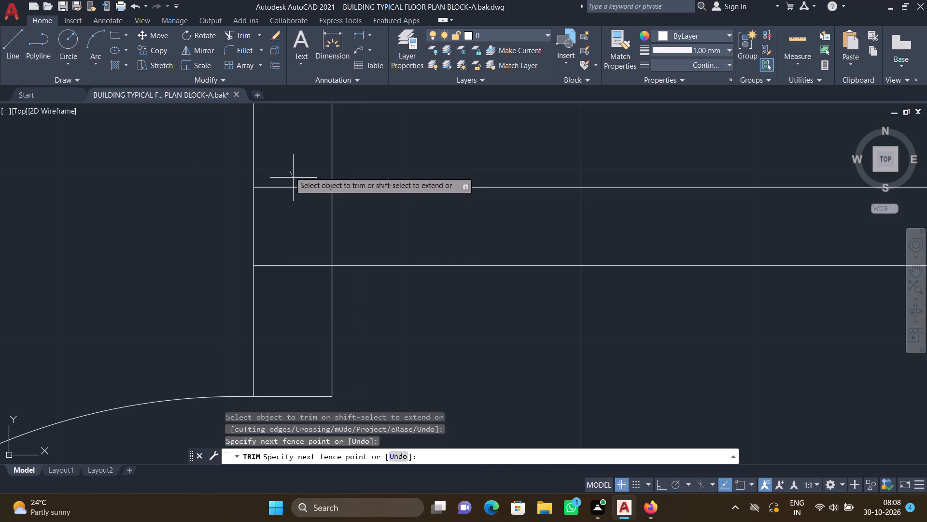
left_click_drag(293, 178, 296, 281)
left_click_drag(299, 240, 373, 245)
Trim the crossing lines where the dividing wall between the toilets meets their lower wall.
scroll(377, 243, "down", 4)
middle_click_drag(403, 265, 243, 242)
scroll(393, 218, "up", 3)
left_click_drag(295, 215, 368, 216)
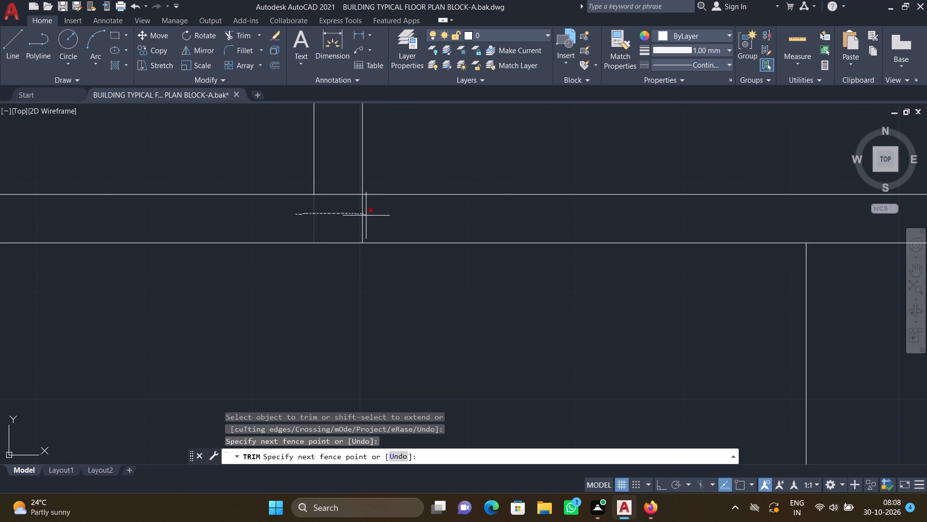
left_click_drag(368, 216, 388, 221)
left_click_drag(344, 187, 348, 204)
Trim the crossing lines where the toilets' lower wall meets the wall beside the upper-right bedroom.
scroll(374, 218, "down", 3)
middle_click_drag(361, 236, 288, 228)
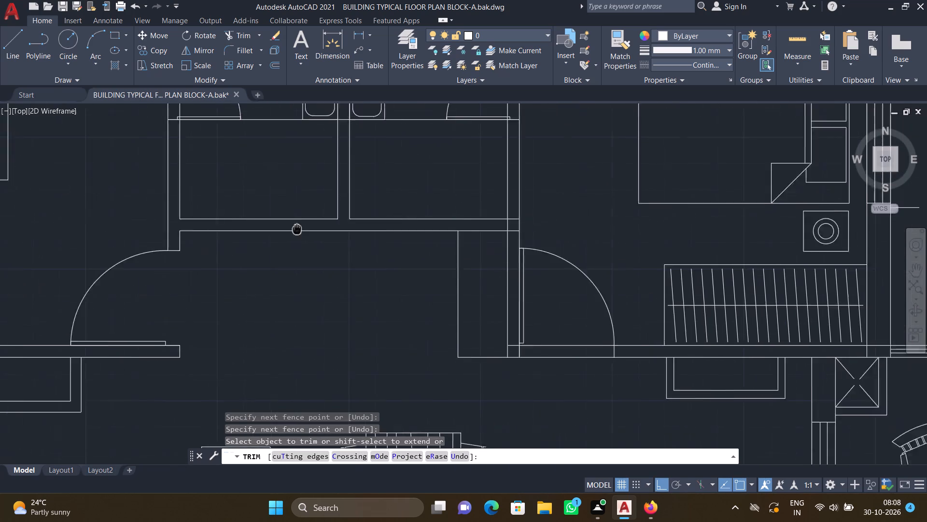
middle_click_drag(288, 228, 273, 231)
scroll(475, 222, "up", 5)
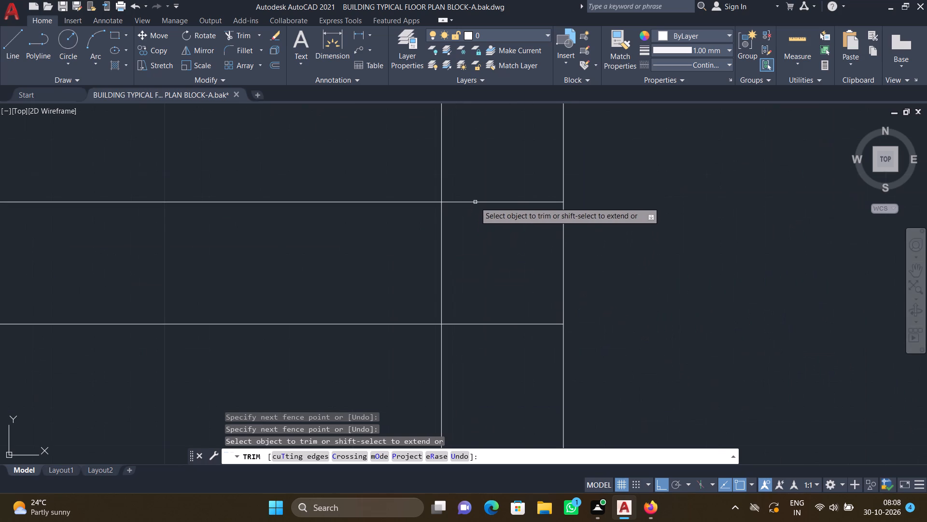
left_click_drag(482, 186, 489, 242)
left_click_drag(482, 243, 399, 238)
Trim the line crossing the toilets' dividing wall just below the two washbasins.
scroll(388, 247, "down", 4)
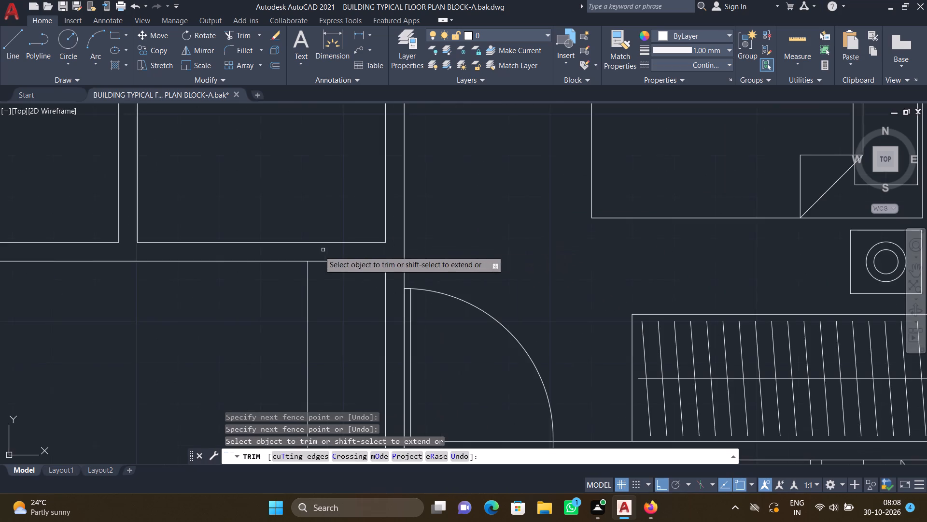
scroll(251, 272, "down", 4)
middle_click_drag(209, 292, 379, 267)
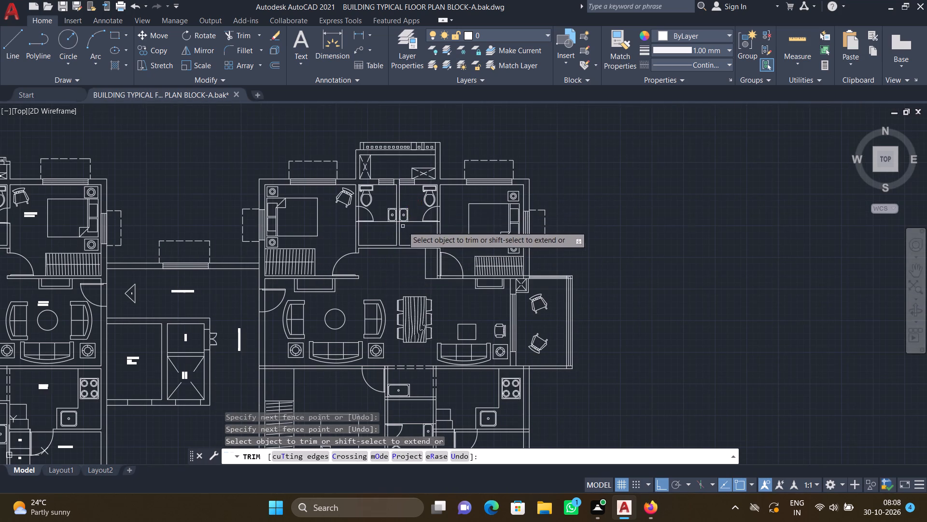
scroll(403, 229, "up", 3)
scroll(376, 199, "up", 3)
left_click_drag(361, 180, 363, 213)
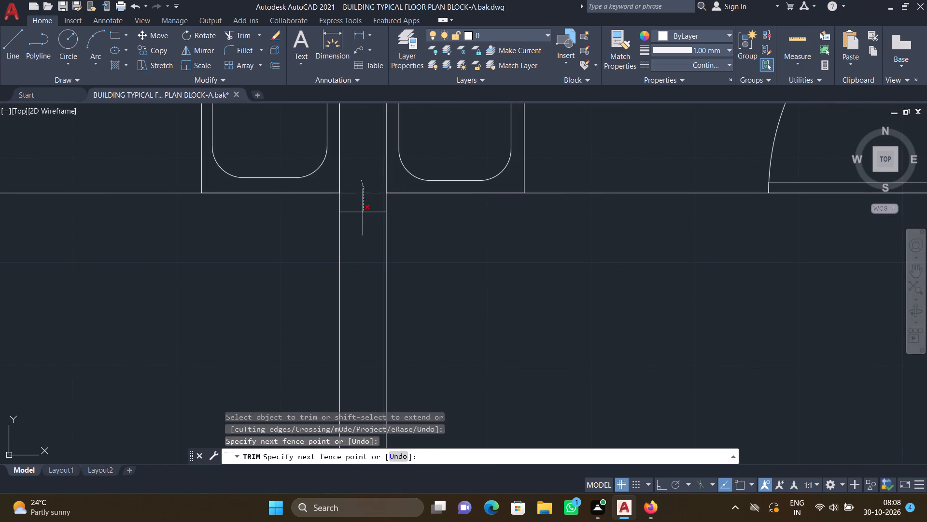
left_click_drag(363, 213, 362, 213)
Trim the bedroom-side wall line across the door openings of both toilets.
scroll(373, 235, "down", 4)
middle_click_drag(448, 268, 389, 270)
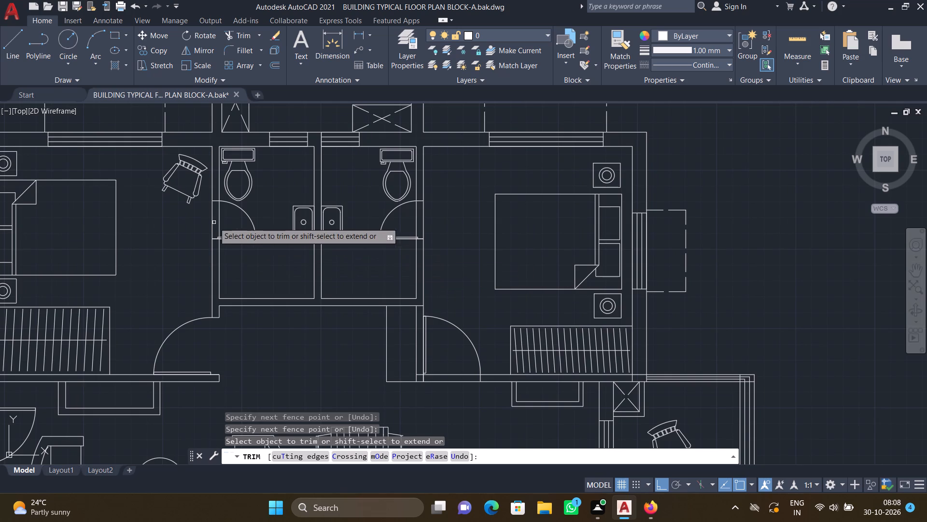
scroll(203, 219, "up", 2)
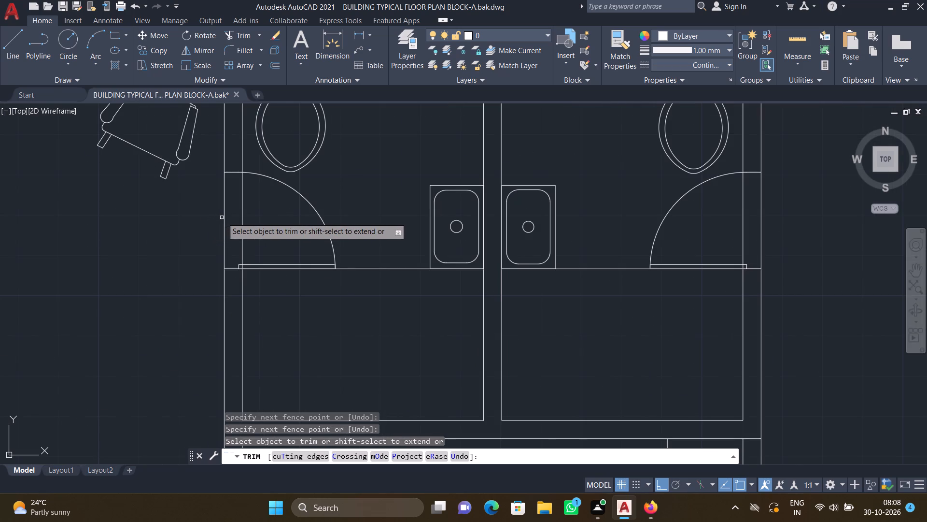
left_click(224, 217)
scroll(473, 279, "down", 1)
middle_click_drag(548, 283, 387, 245)
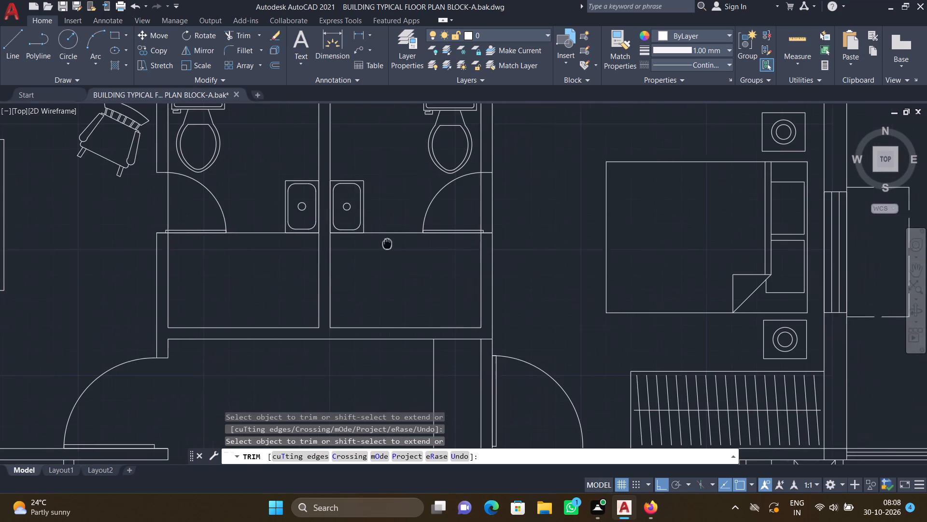
middle_click_drag(387, 245, 387, 246)
scroll(492, 211, "up", 1)
left_click(490, 206)
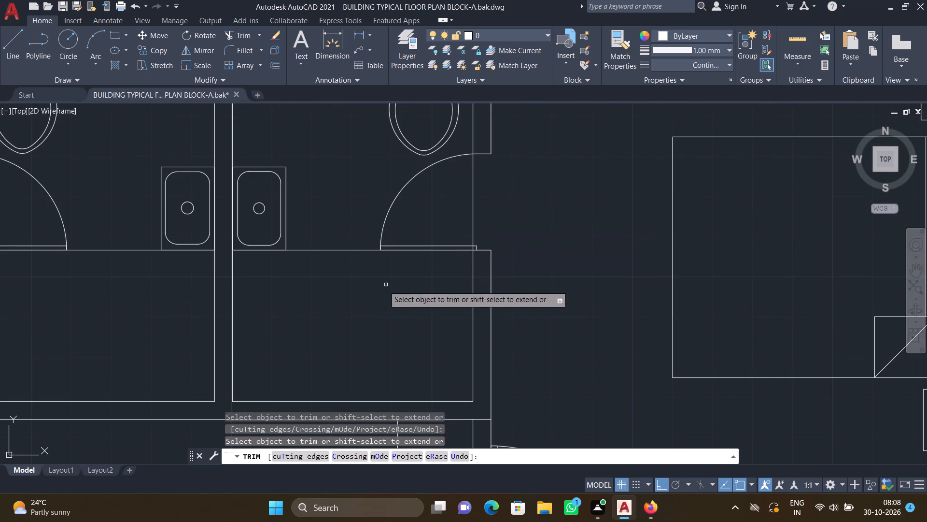
Trim the crossing line in the wall corner beside the upper-right bedroom's door and the wall lines across that door opening.
scroll(370, 292, "down", 3)
middle_click_drag(324, 313, 343, 241)
middle_click_drag(325, 322, 380, 272)
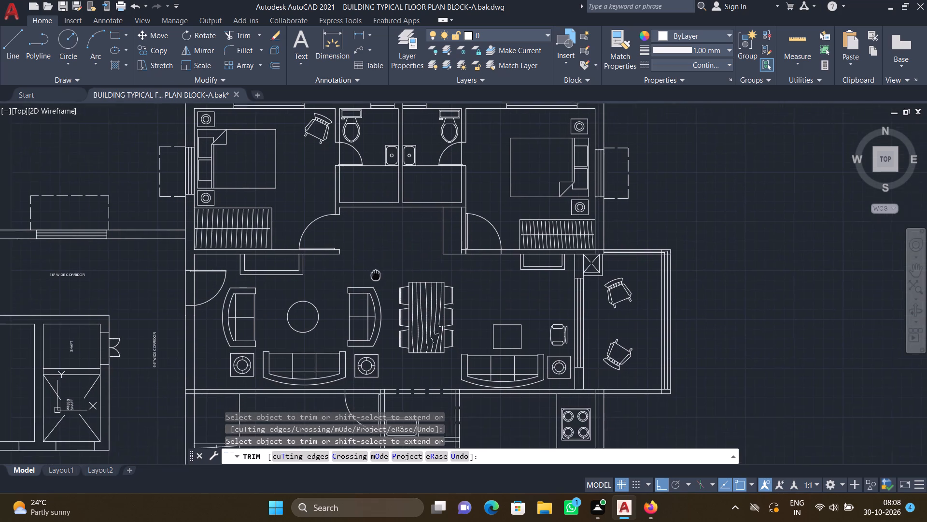
middle_click_drag(380, 272, 393, 269)
scroll(500, 245, "up", 2)
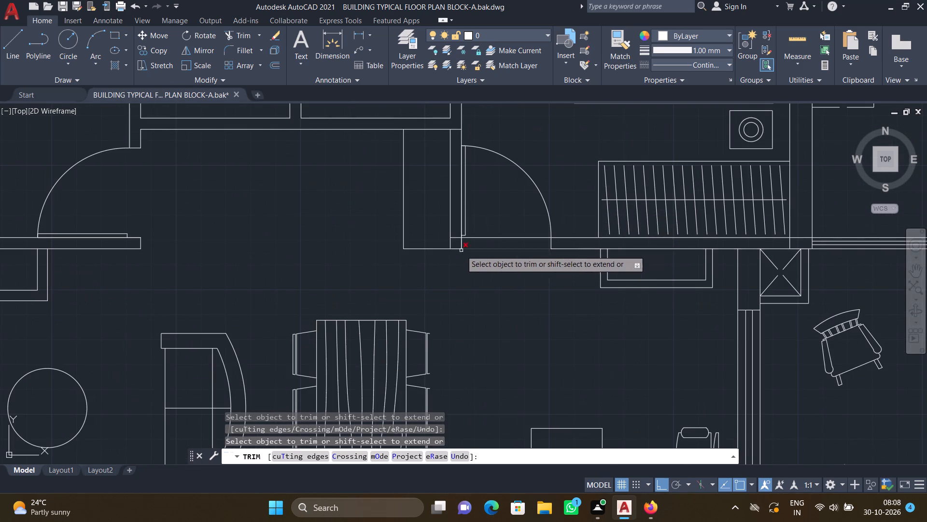
scroll(461, 248, "up", 3)
left_click_drag(424, 202, 442, 223)
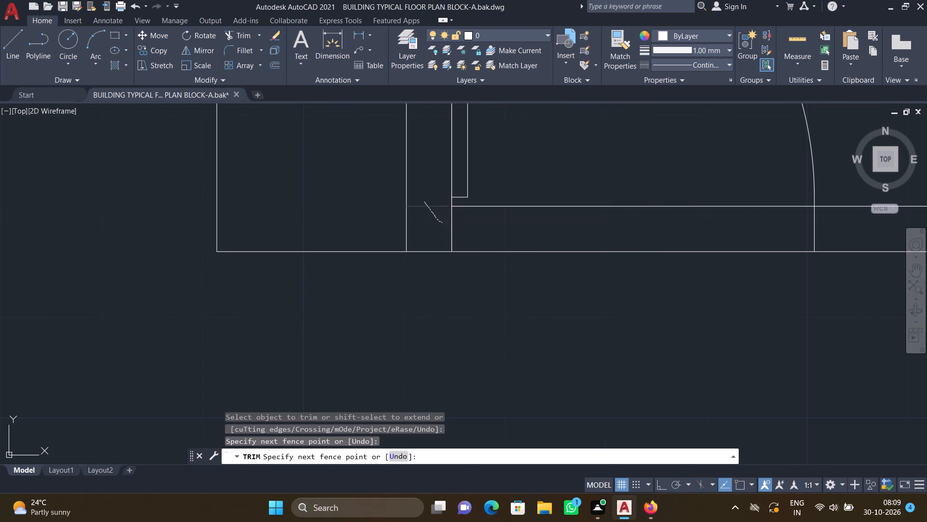
scroll(453, 231, "down", 2)
middle_click_drag(481, 249, 396, 241)
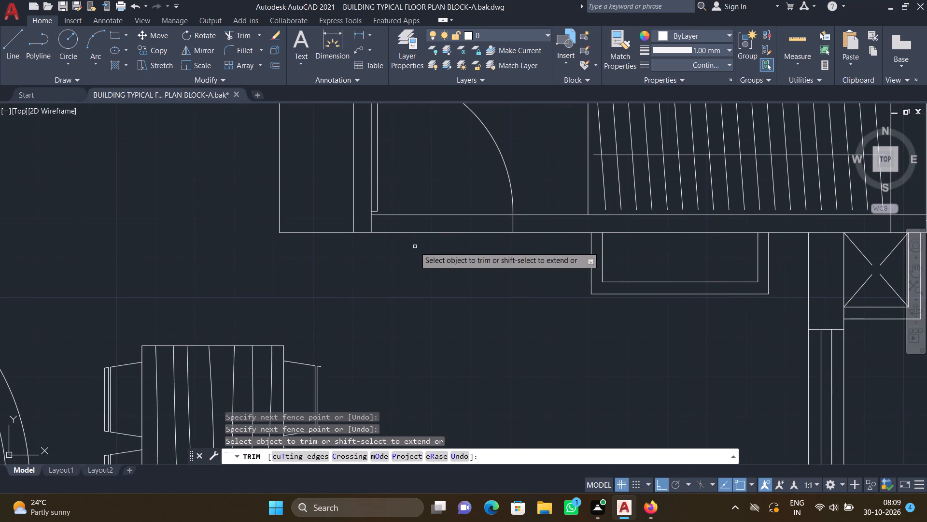
left_click_drag(422, 184, 422, 271)
Trim the crossing lines at the upper-right bedroom's lower-right wall corner, next to the balcony.
scroll(420, 274, "down", 4)
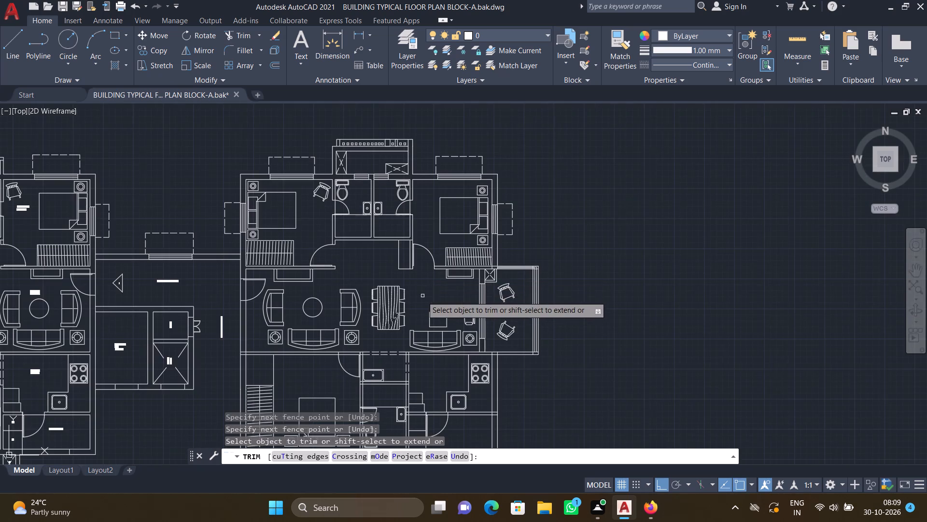
middle_click_drag(421, 286, 442, 239)
scroll(514, 216, "up", 3)
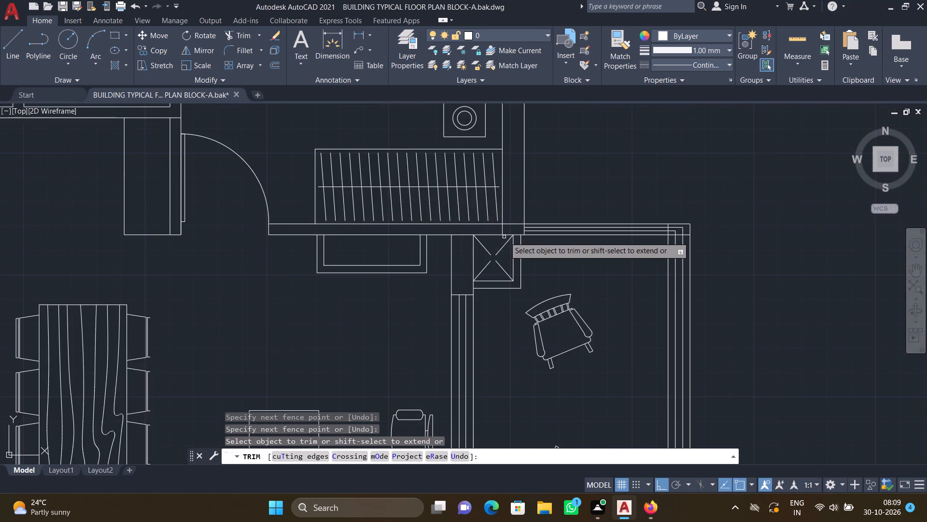
scroll(518, 224, "up", 4)
left_click_drag(483, 192, 488, 245)
left_click_drag(486, 245, 417, 250)
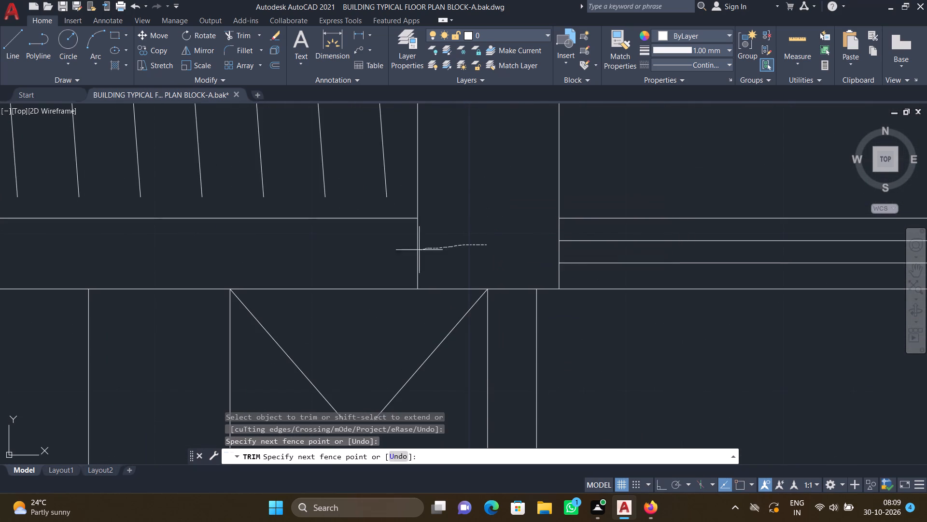
left_click_drag(417, 250, 411, 250)
Trim the lines closing both ends of the living-to-balcony window wall where it meets the bedroom wall and the lower wall.
scroll(397, 254, "down", 4)
middle_click_drag(254, 335, 446, 231)
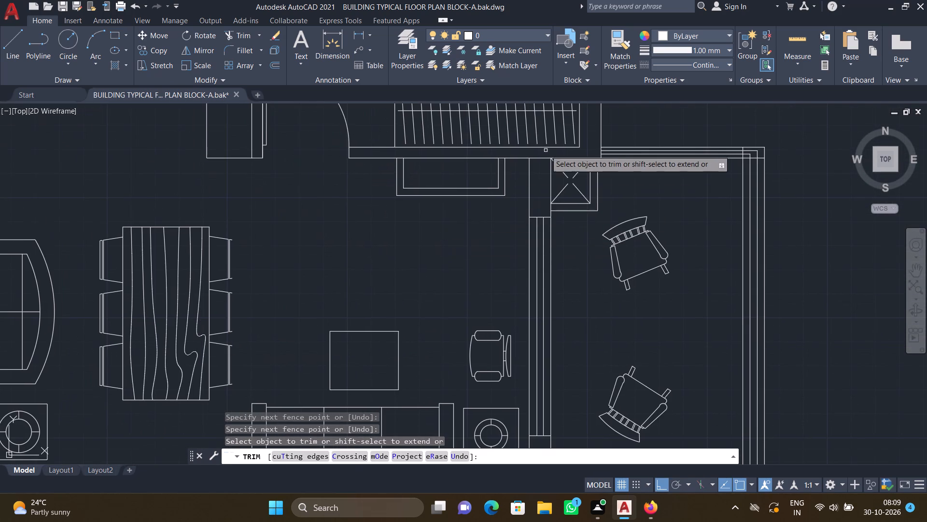
scroll(539, 157, "up", 2)
left_click_drag(535, 149, 537, 184)
scroll(534, 193, "down", 3)
middle_click_drag(500, 293, 501, 261)
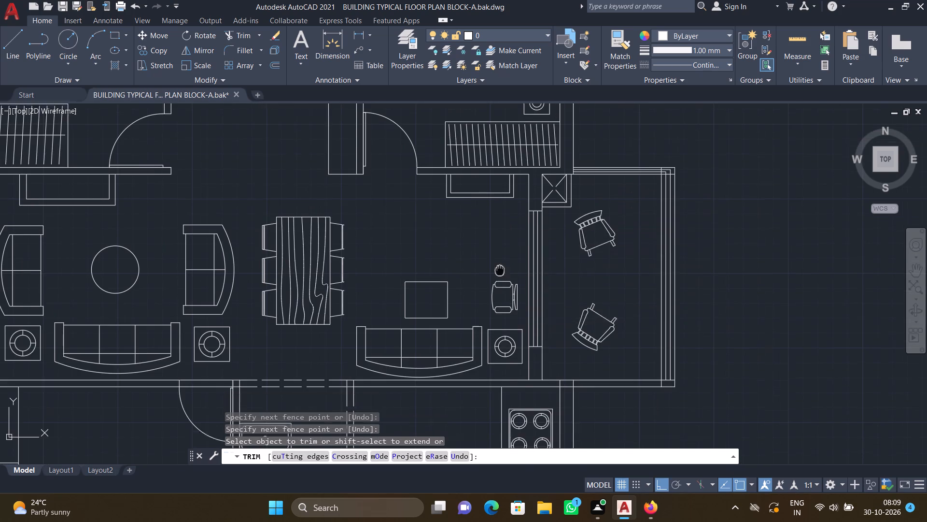
middle_click_drag(501, 261, 506, 235)
scroll(535, 348, "up", 3)
left_click_drag(552, 293, 558, 313)
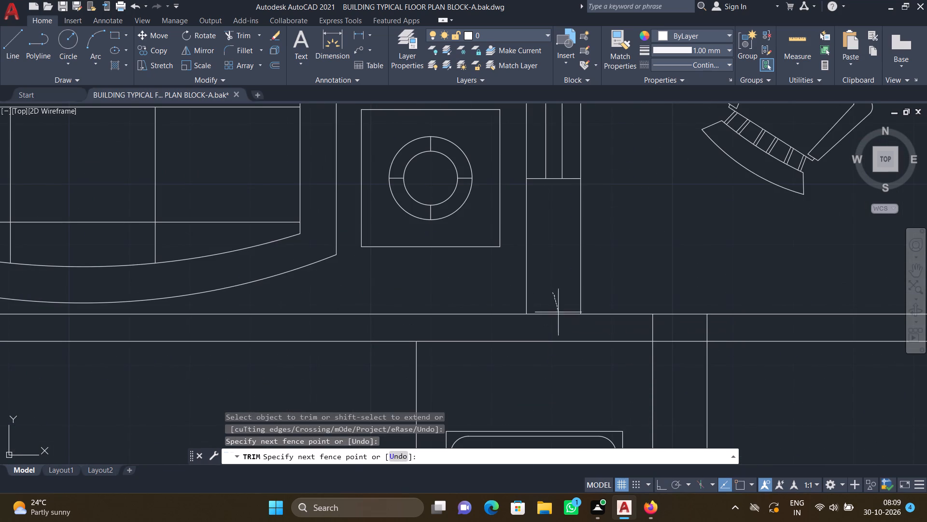
left_click_drag(558, 313, 561, 323)
scroll(562, 327, "down", 4)
middle_click_drag(571, 359, 439, 319)
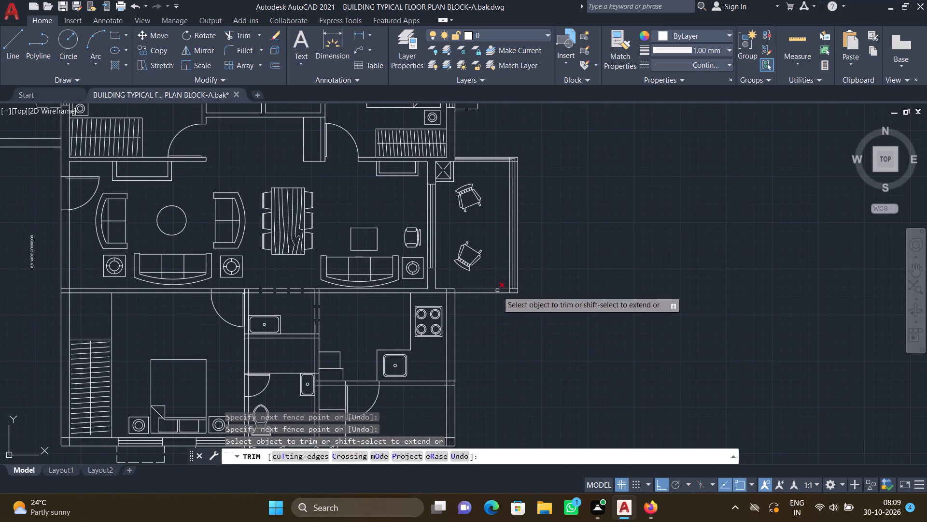
Trim the inner balcony line where it crosses the lower wall at the balcony's lower-right corner.
scroll(513, 302, "up", 2)
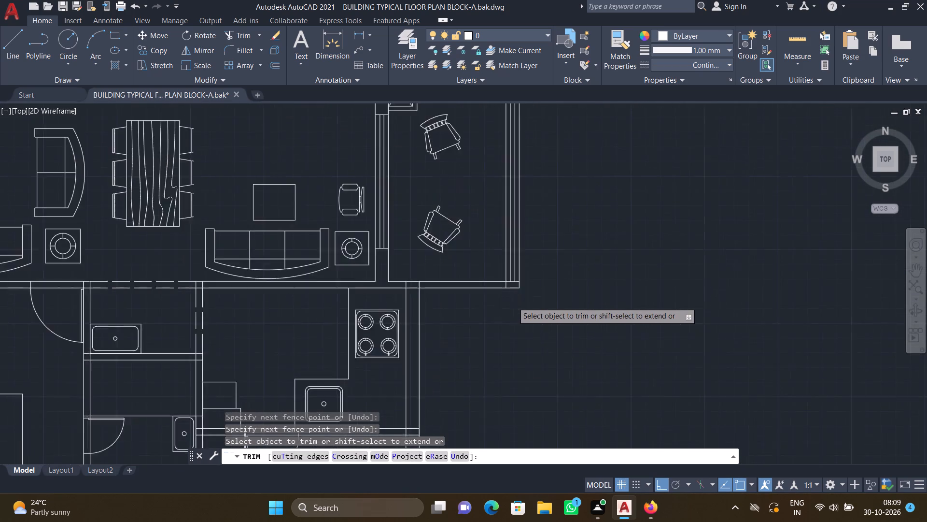
scroll(513, 302, "up", 1)
scroll(499, 257, "up", 3)
left_click_drag(449, 260, 501, 269)
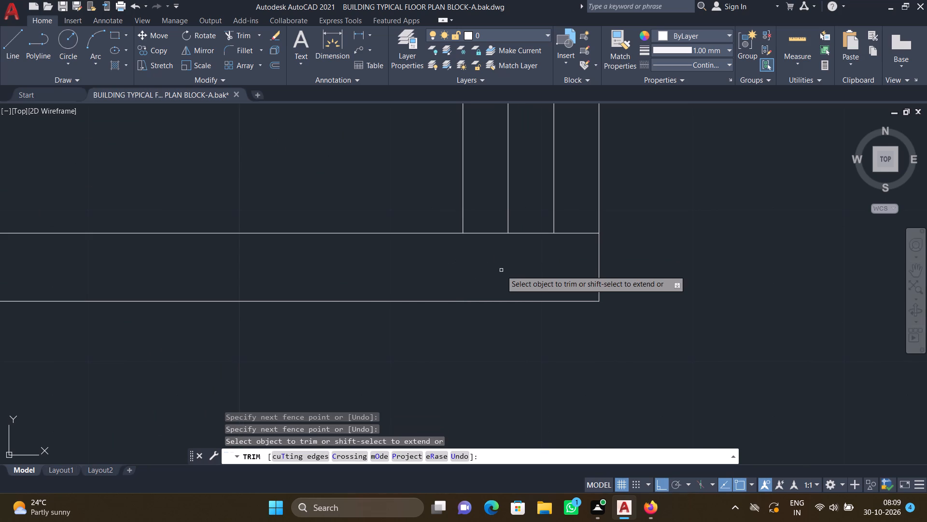
Trim the crossing vertical and horizontal inner lines at the balcony's upper-right corner.
scroll(571, 251, "down", 4)
middle_click_drag(566, 193, 524, 361)
scroll(522, 333, "down", 1)
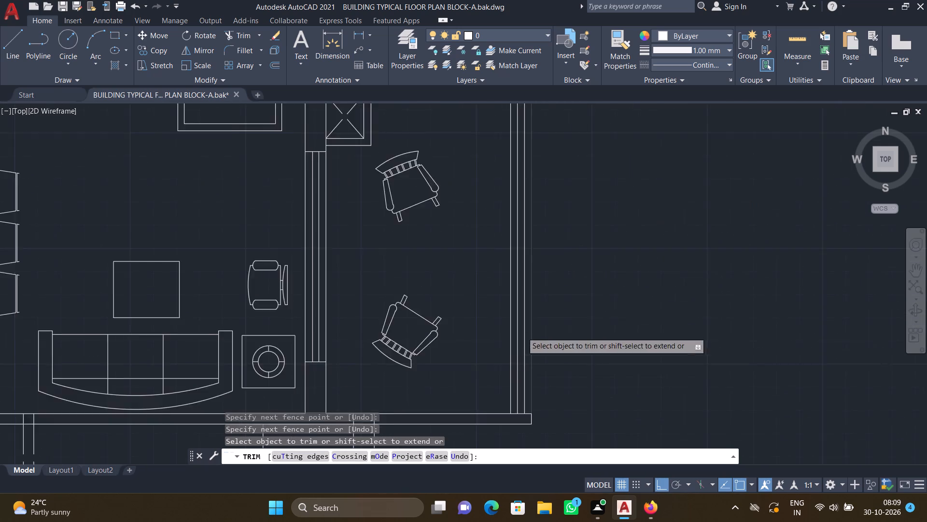
scroll(526, 188, "up", 2)
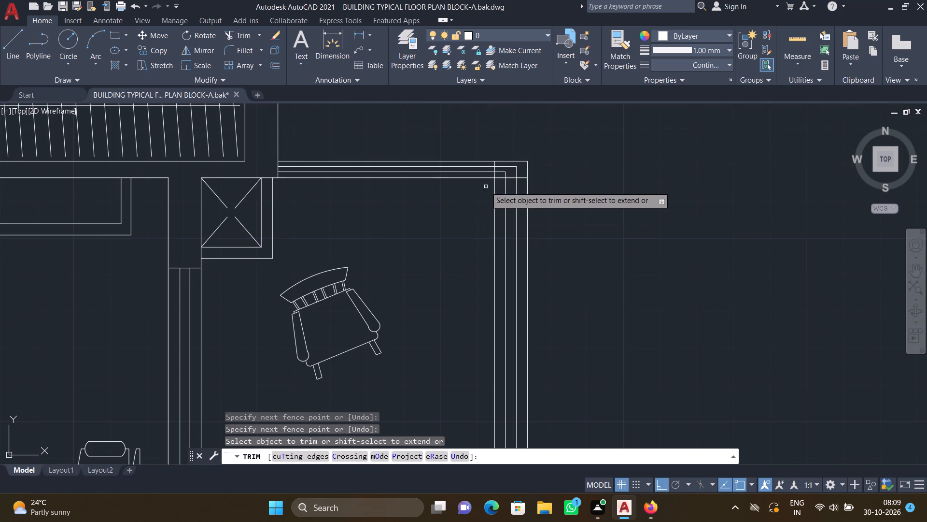
scroll(496, 165, "up", 4)
left_click(477, 156)
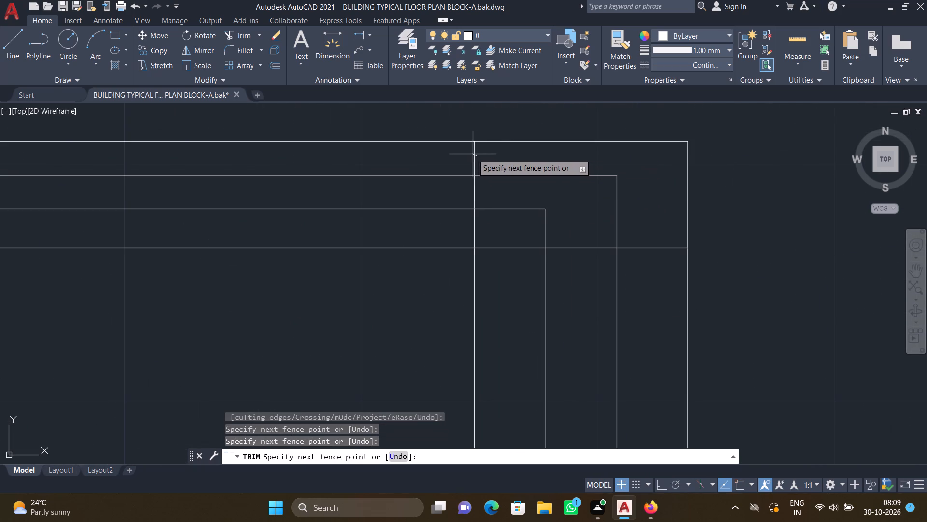
left_click(469, 154)
left_click(472, 190)
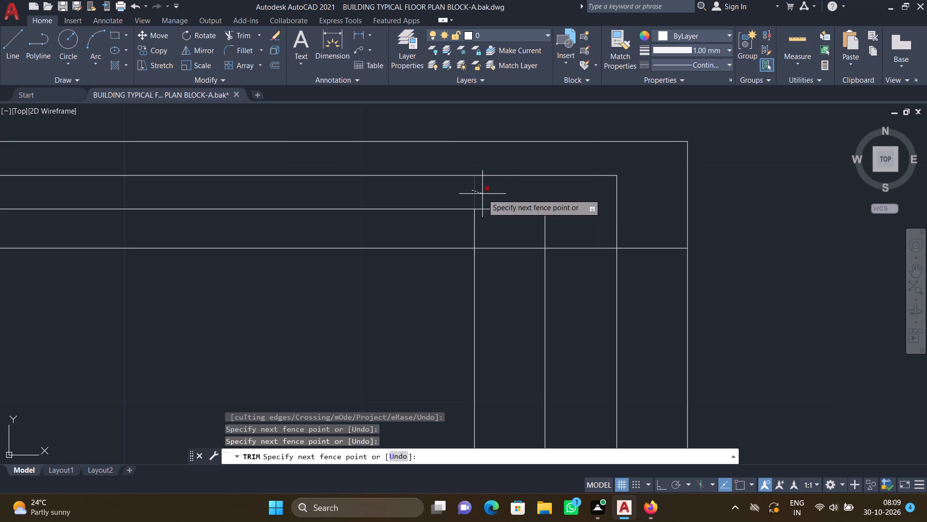
left_click(482, 194)
left_click(474, 227)
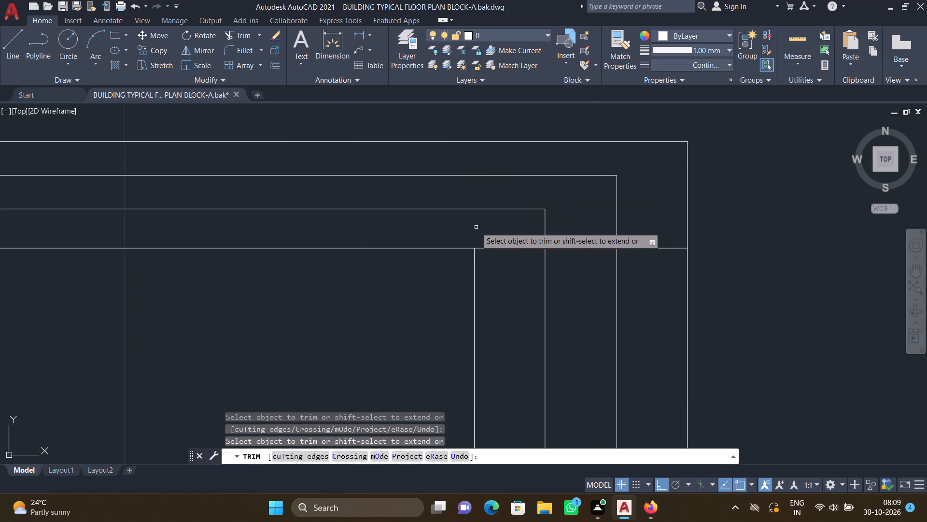
middle_click_drag(508, 328, 414, 317)
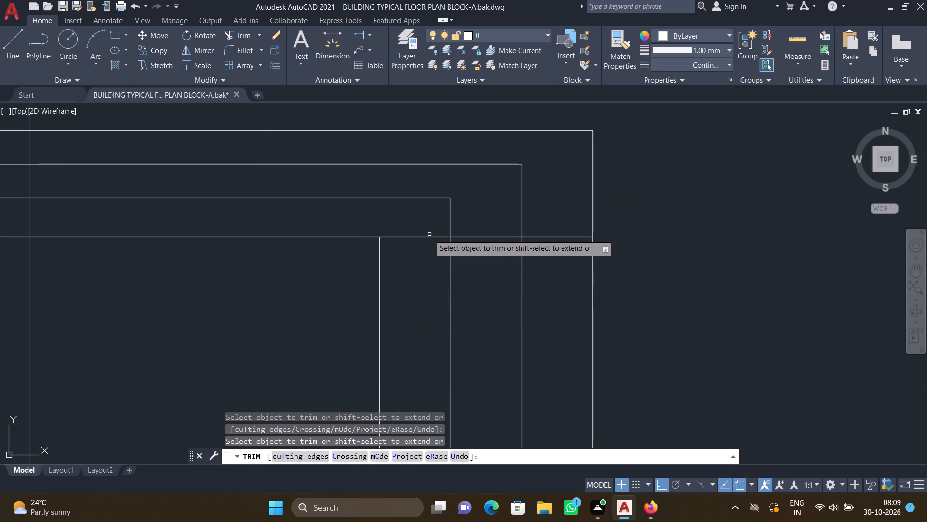
left_click(428, 237)
left_click(474, 238)
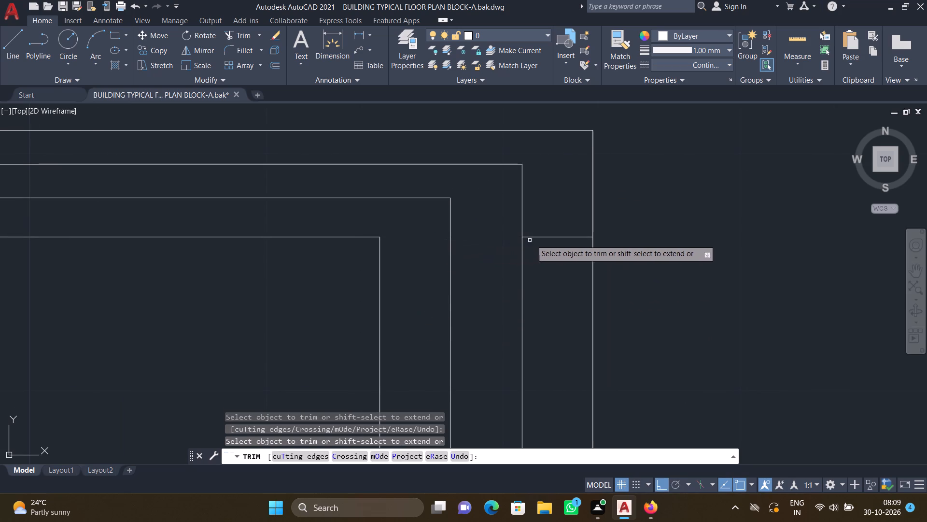
left_click(554, 238)
Trim the crossing lines where the kitchen's outer wall meets the wall below the living room and balcony.
scroll(505, 234, "down", 4)
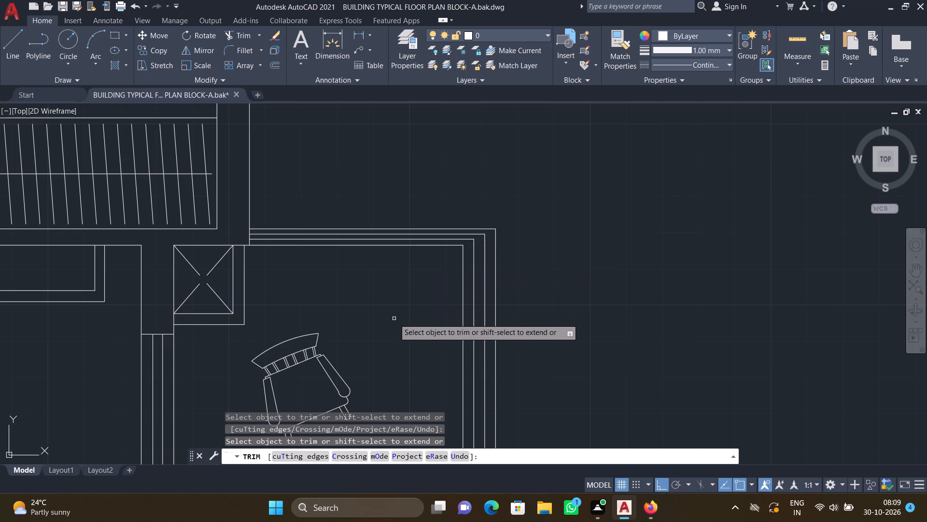
scroll(388, 291, "down", 4)
middle_click_drag(362, 336, 414, 280)
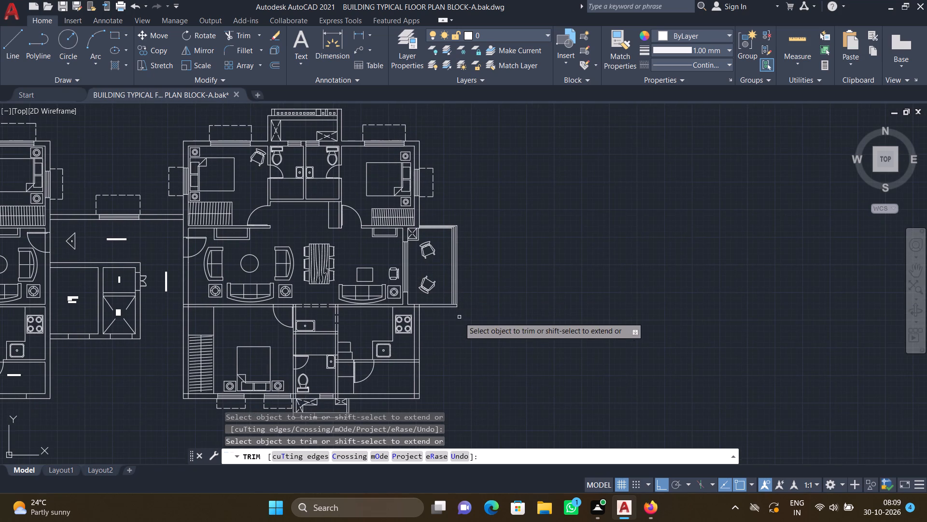
scroll(457, 313, "up", 3)
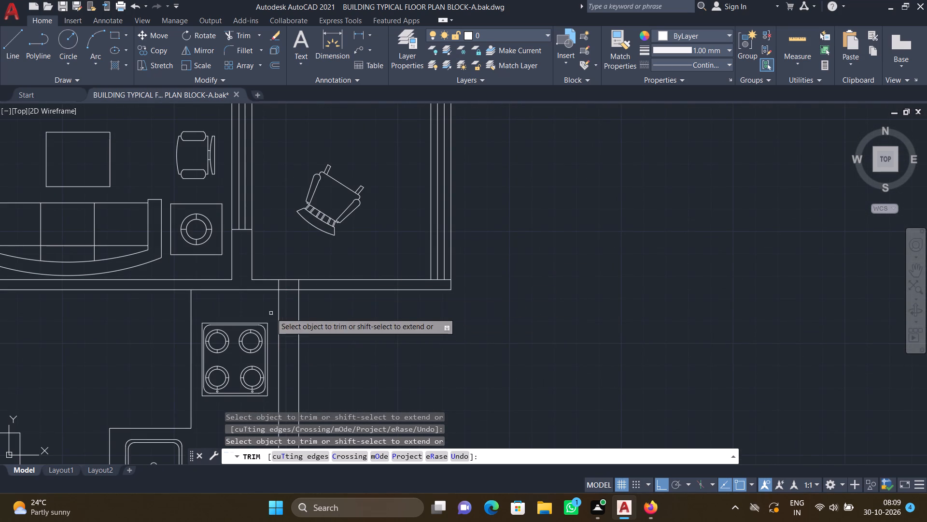
scroll(274, 297, "up", 3)
middle_click_drag(271, 283, 376, 213)
scroll(388, 182, "up", 2)
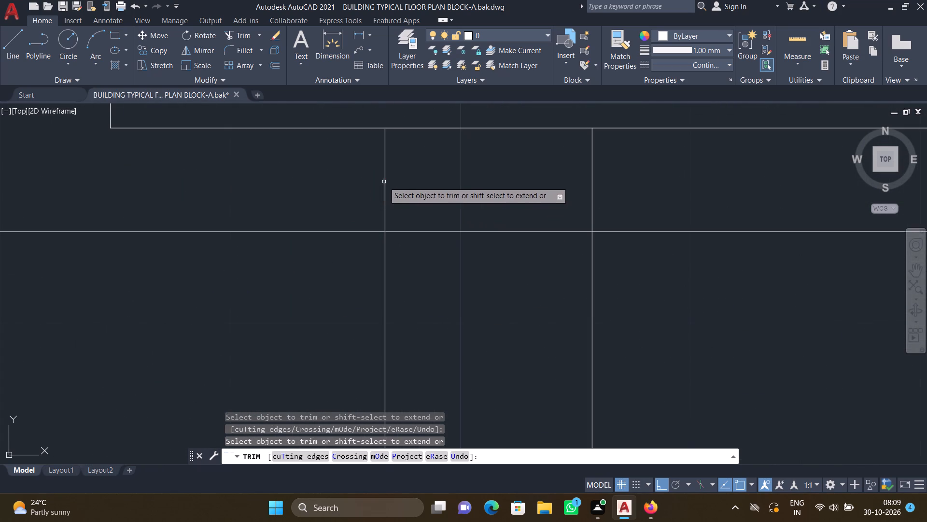
left_click_drag(356, 177, 632, 192)
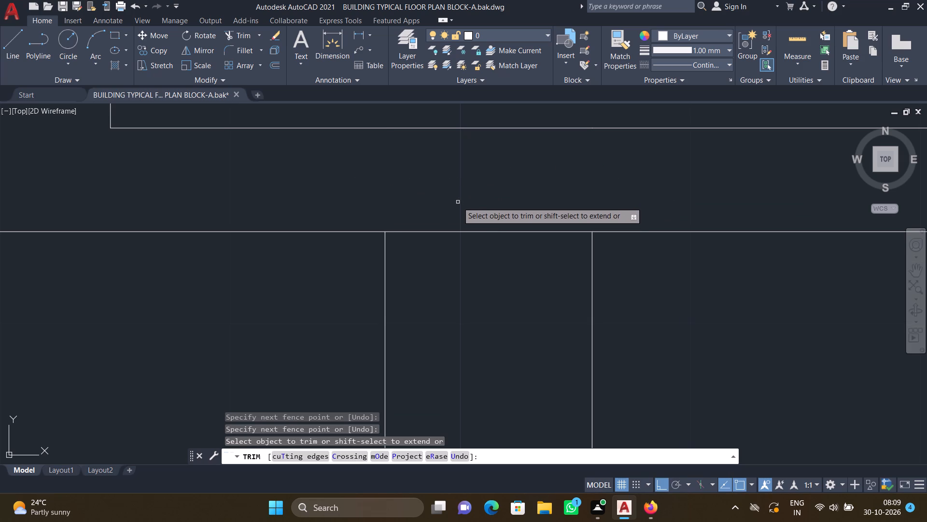
left_click_drag(458, 202, 465, 268)
Trim the crossing lines where the wall between the kitchen and the washbasin area meets the living-room wall.
scroll(459, 265, "down", 3)
scroll(380, 291, "down", 3)
middle_click_drag(266, 332, 449, 261)
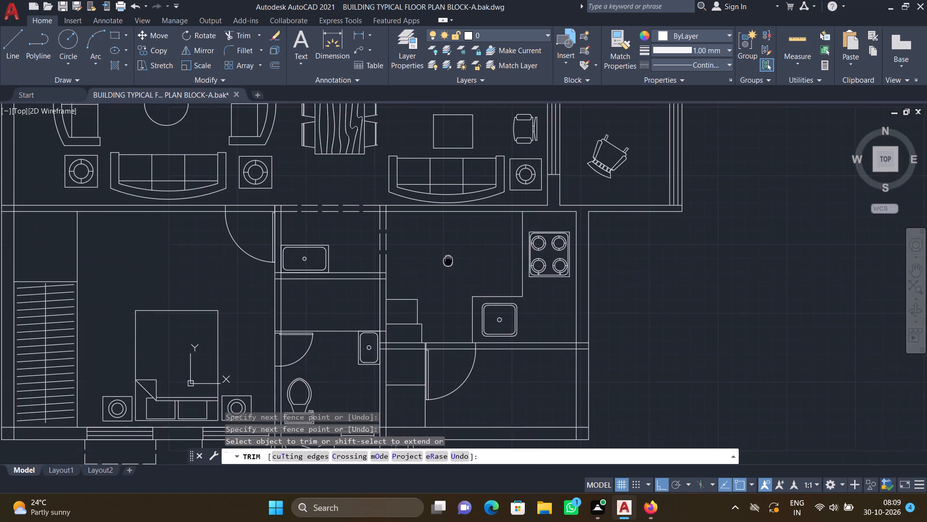
scroll(382, 216, "up", 3)
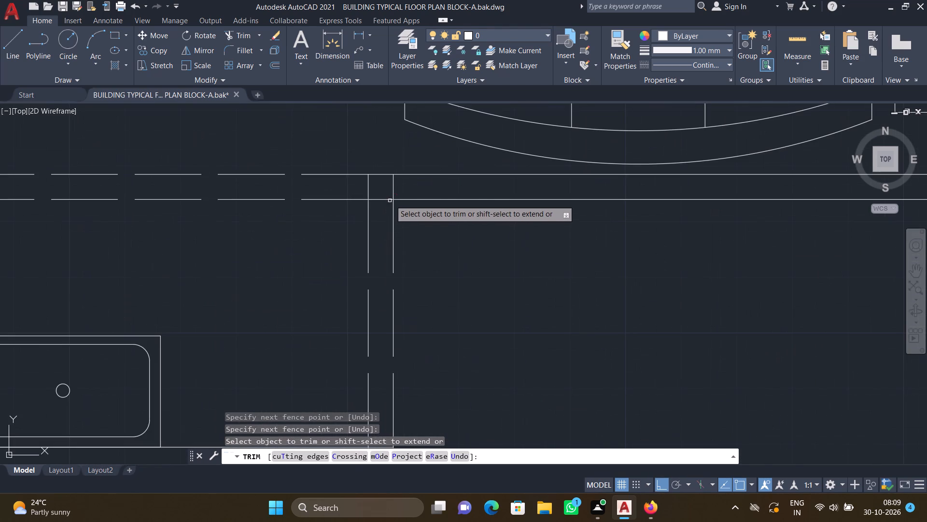
scroll(393, 186, "up", 3)
left_click_drag(376, 182, 461, 190)
left_click_drag(325, 211, 328, 215)
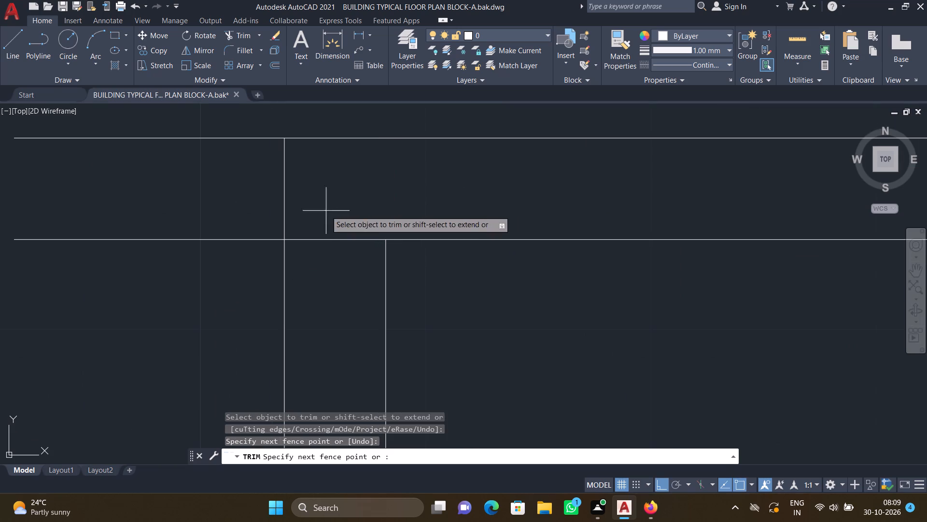
left_click_drag(328, 215, 334, 250)
Trim the crossing lines at both ends of the wall between the washbasin area and the lower toilet.
scroll(332, 259, "down", 4)
middle_click_drag(383, 316, 403, 244)
scroll(411, 248, "down", 1)
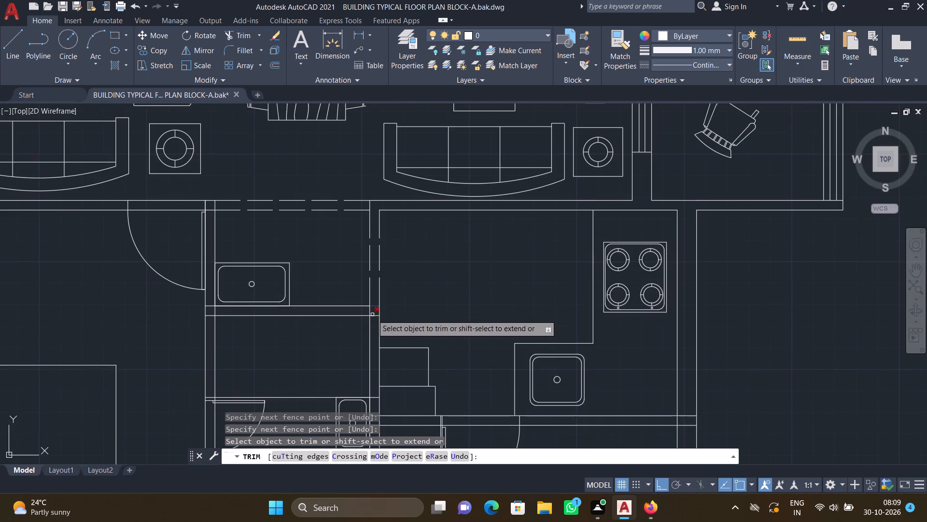
scroll(370, 321, "up", 3)
scroll(372, 264, "up", 2)
left_click_drag(369, 239, 378, 409)
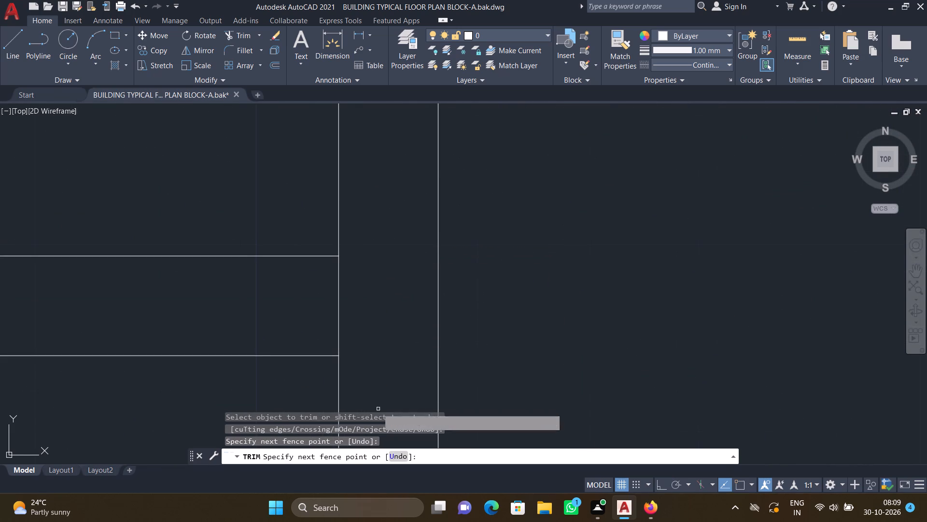
left_click_drag(361, 320, 309, 315)
scroll(291, 331, "down", 5)
middle_click_drag(152, 367, 300, 321)
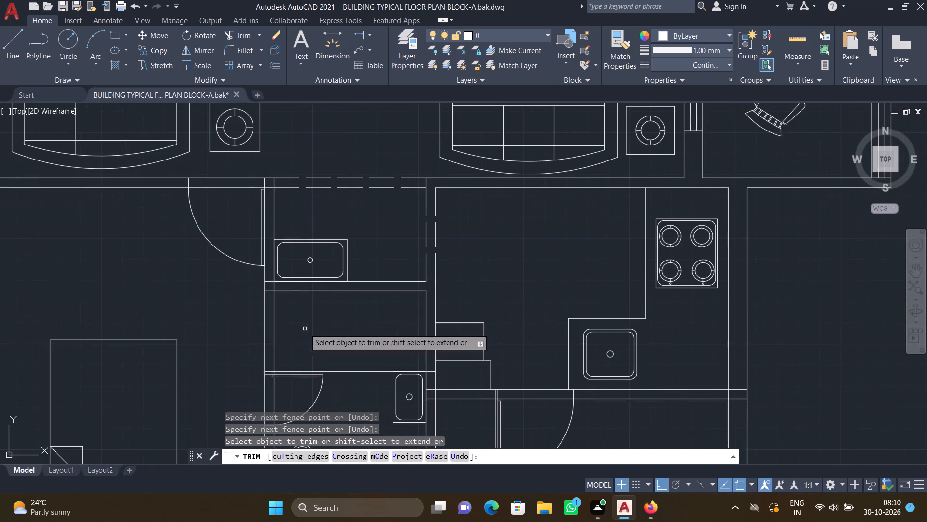
scroll(288, 282, "up", 3)
scroll(208, 278, "up", 2)
left_click_drag(216, 251, 216, 251)
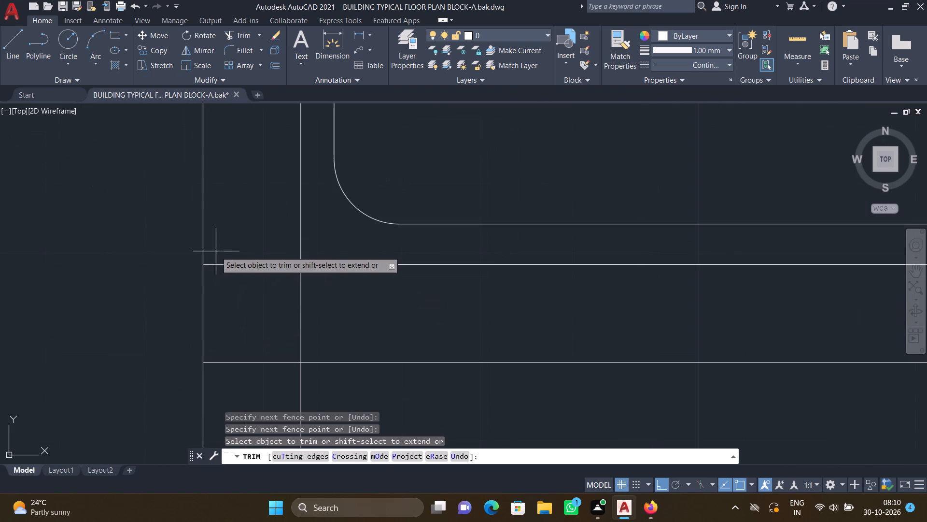
left_click_drag(216, 251, 249, 375)
left_click_drag(255, 316, 360, 317)
Trim the crossing lines where the wall beside the lower bedroom's door meets the living-room wall.
scroll(333, 317, "down", 5)
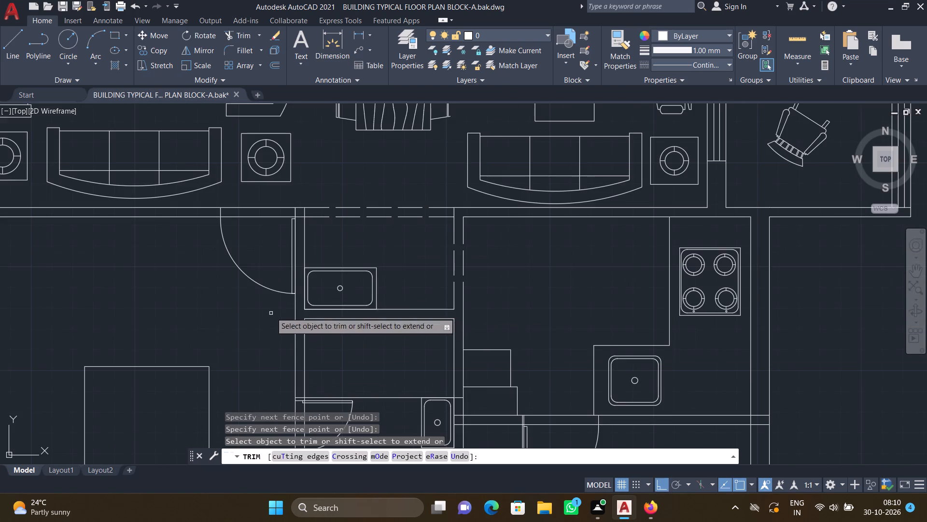
scroll(301, 221, "up", 3)
left_click_drag(297, 201, 300, 225)
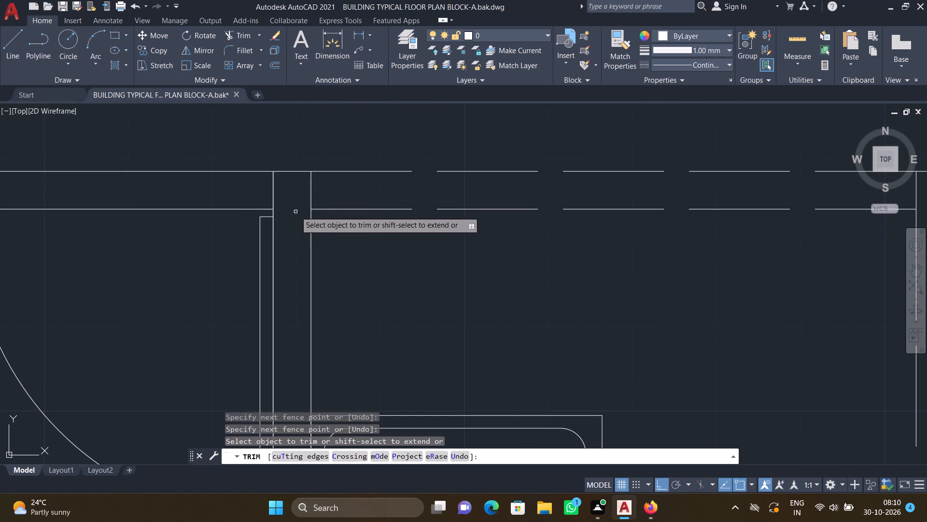
left_click_drag(299, 198, 325, 193)
Trim the bedroom-side wall line across the lower toilet's door opening.
scroll(375, 253, "down", 5)
middle_click_drag(394, 333, 396, 321)
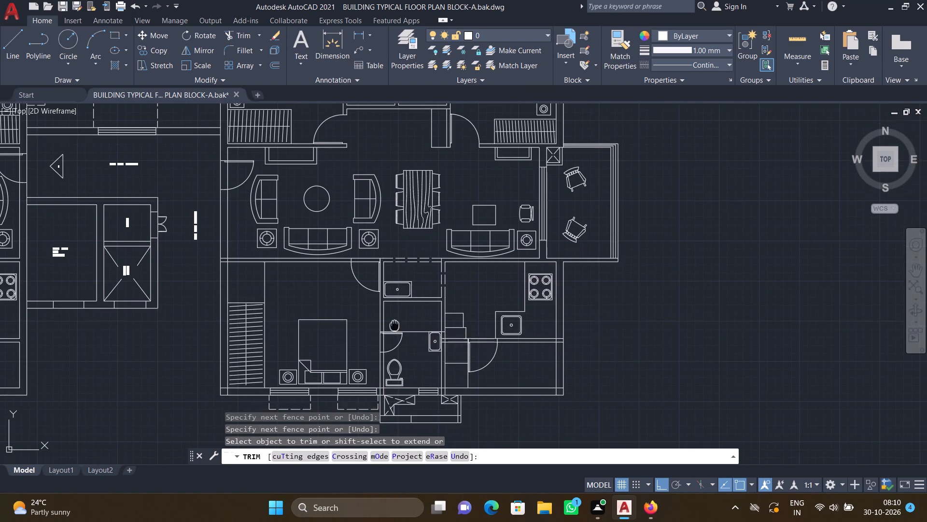
middle_click_drag(396, 321, 435, 262)
scroll(420, 283, "up", 3)
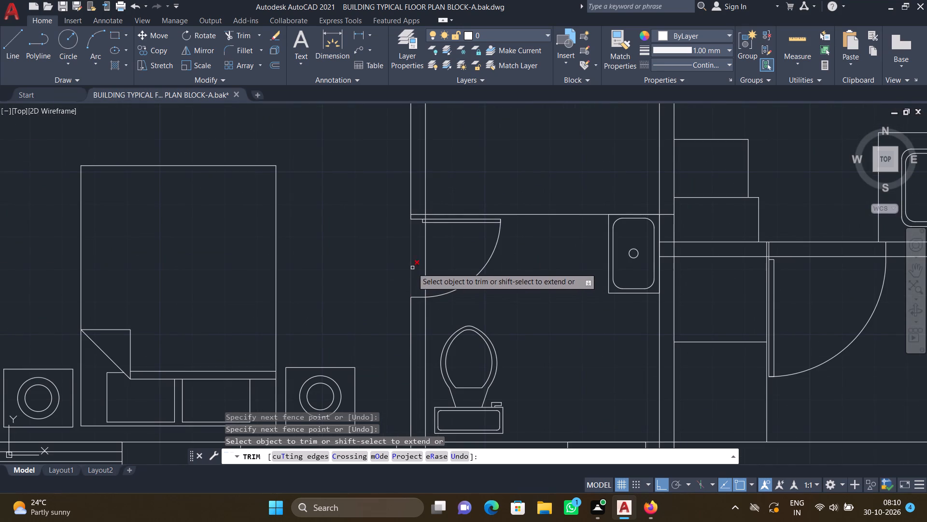
left_click(412, 267)
Trim the wall lines across the door opening between the kitchen and the room below it.
scroll(465, 293, "down", 3)
middle_click_drag(506, 320, 451, 286)
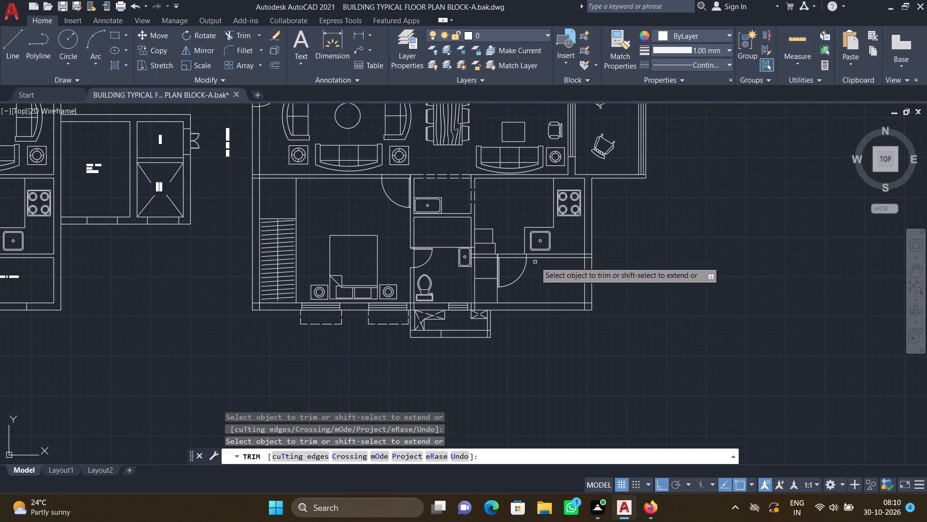
scroll(498, 253, "up", 3)
left_click(530, 255)
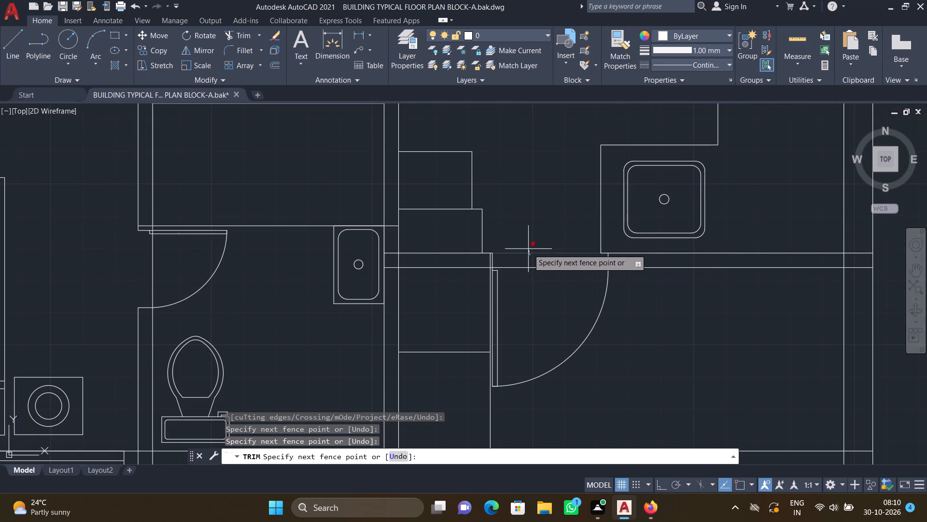
left_click(528, 249)
Trim the lines crossing the toilet–kitchen wall where the wall below the kitchen and the toilet's upper line meet it.
scroll(395, 261, "up", 3)
left_click_drag(373, 219, 376, 244)
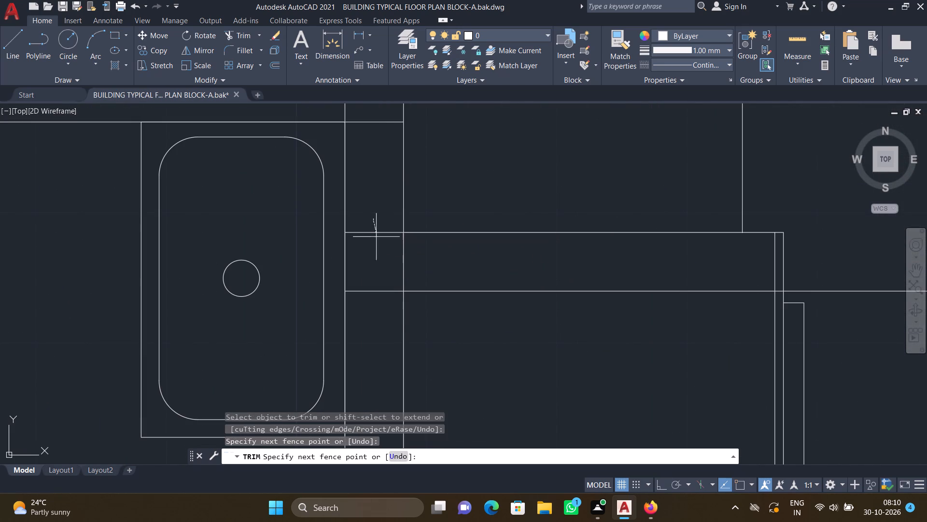
left_click_drag(376, 244, 377, 304)
left_click_drag(377, 265, 452, 261)
scroll(445, 262, "down", 4)
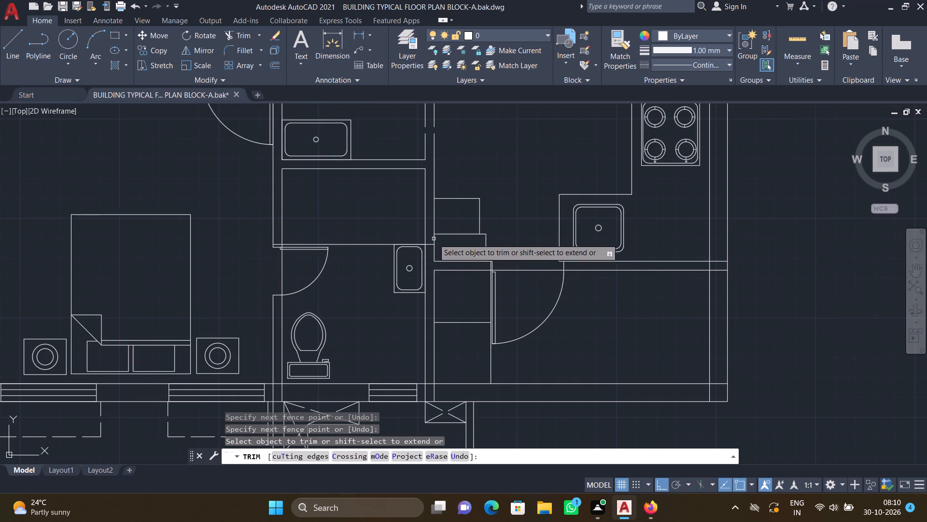
scroll(431, 242, "up", 3)
left_click_drag(426, 240, 430, 259)
Trim the crossing lines where the wall between the lower toilet and the room below the kitchen meets the bottom outer wall.
scroll(420, 292, "down", 4)
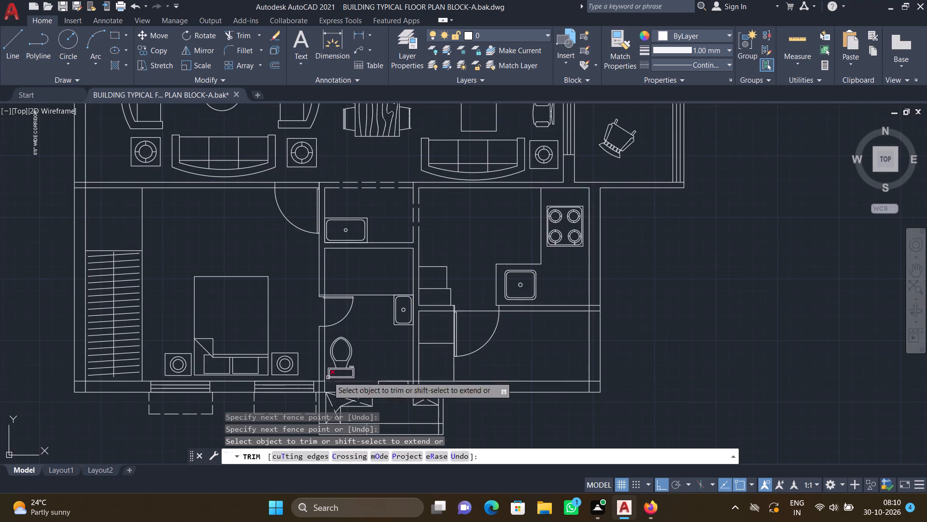
middle_click_drag(327, 366, 333, 314)
scroll(417, 337, "up", 6)
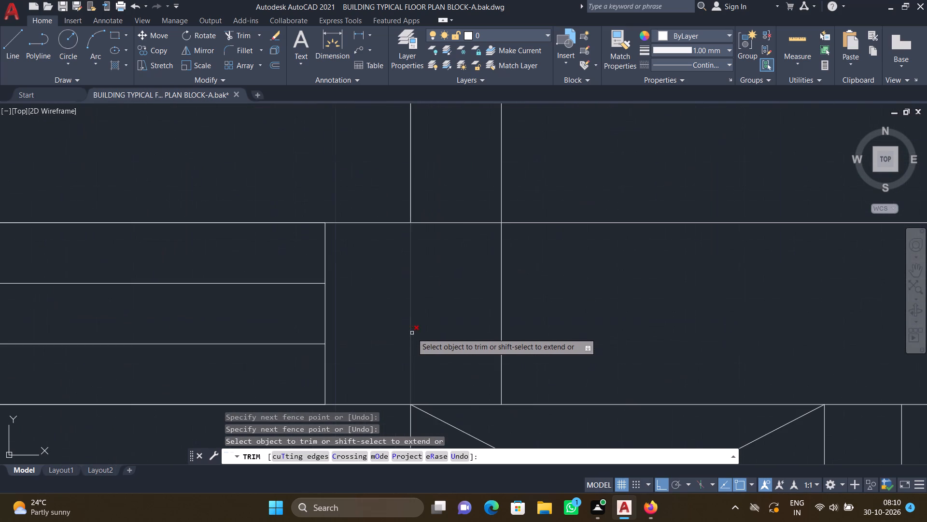
left_click_drag(397, 325, 553, 317)
left_click_drag(435, 210, 463, 266)
Trim the bottom outer wall line across the right side wall of the projection below the toilet.
scroll(474, 280, "down", 2)
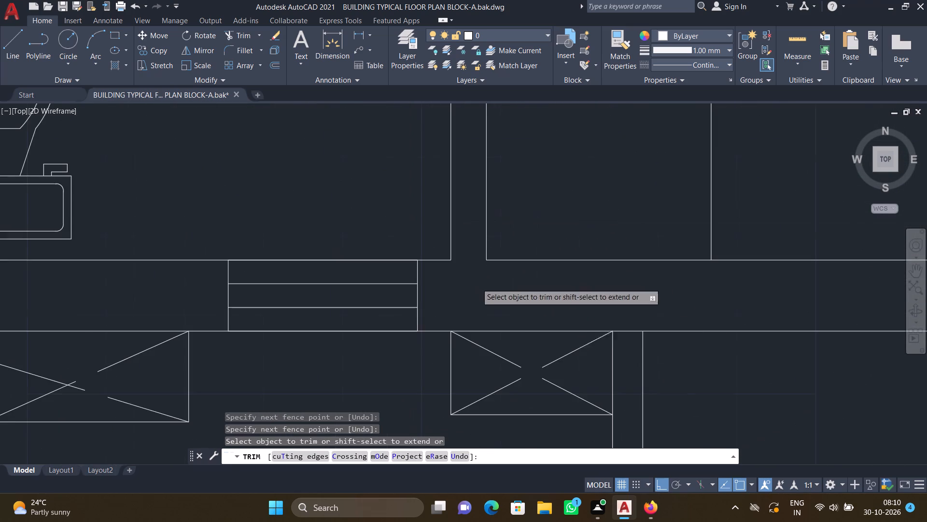
middle_click_drag(514, 312, 416, 258)
scroll(534, 273, "up", 2)
left_click_drag(515, 258, 521, 308)
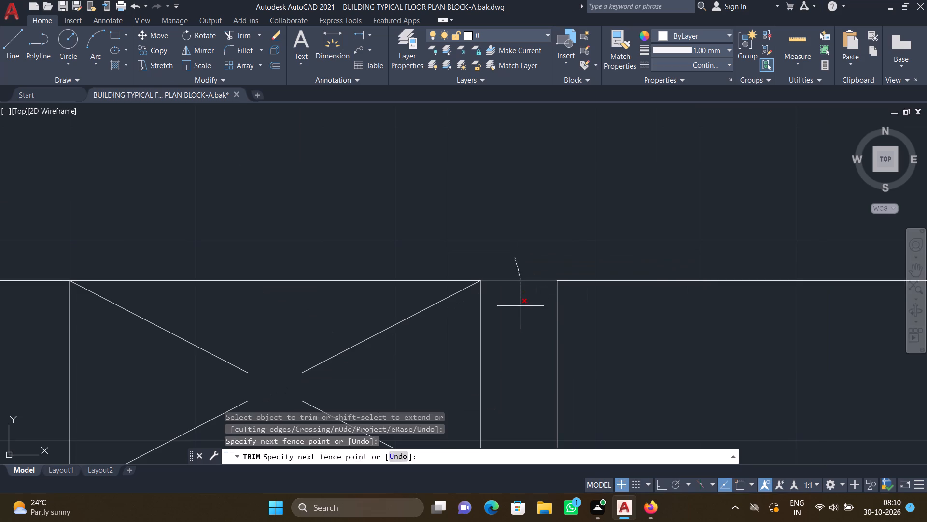
left_click_drag(521, 308, 522, 314)
Trim the crossing inner wall lines at the unit's lower-right outer corner.
scroll(520, 315, "down", 5)
scroll(773, 302, "up", 3)
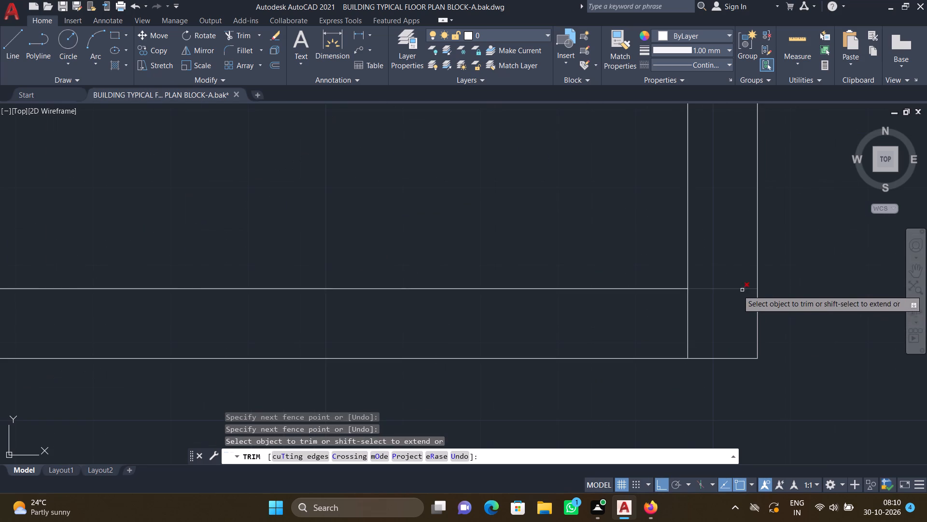
left_click_drag(705, 269, 715, 305)
left_click_drag(709, 308, 661, 319)
scroll(725, 303, "down", 2)
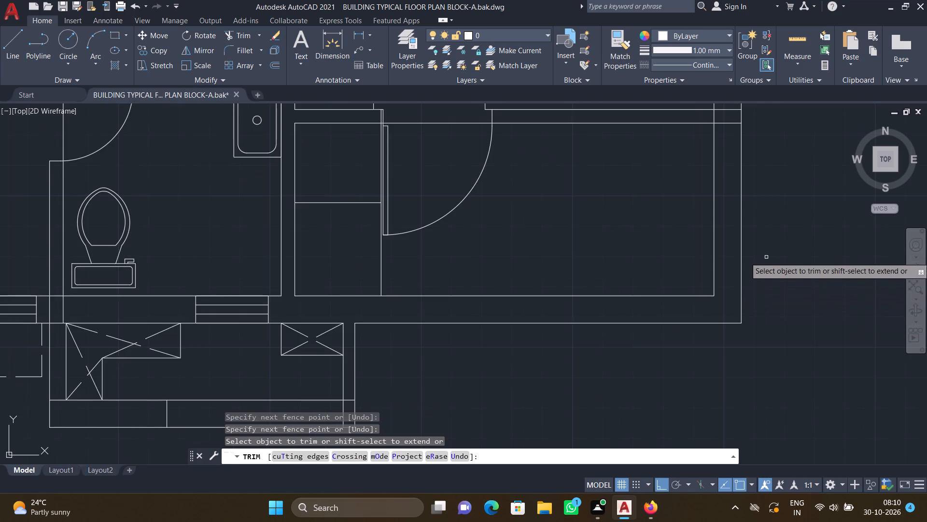
Trim the crossing lines where the wall between the kitchen and the room below it meets the right outer wall.
middle_click_drag(706, 267, 475, 368)
scroll(490, 218, "up", 2)
left_click_drag(485, 172, 498, 217)
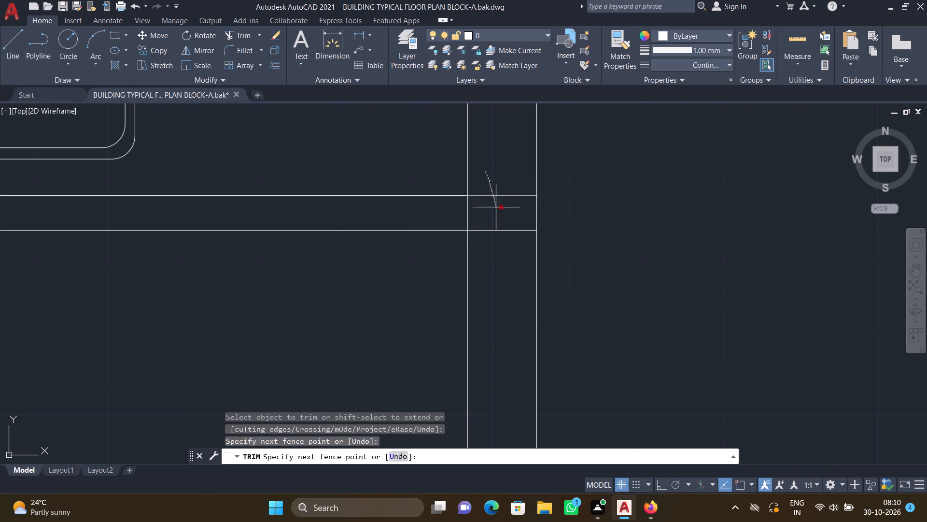
left_click_drag(498, 217, 518, 294)
scroll(488, 232, "up", 2)
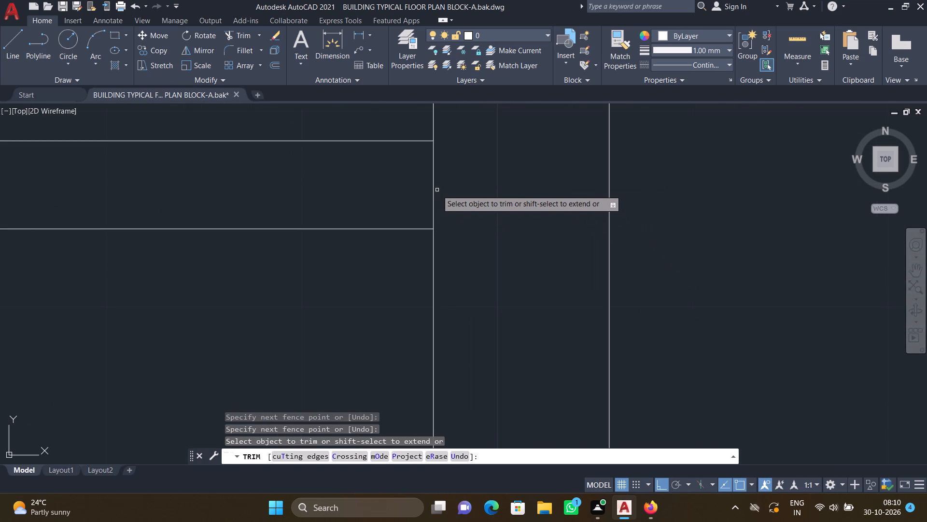
left_click(433, 187)
Trim the crossing inner wall lines at the unit's lower-left outer corner.
scroll(503, 180, "down", 4)
middle_click_drag(621, 203, 562, 313)
scroll(550, 304, "down", 1)
middle_click_drag(503, 198, 483, 327)
scroll(541, 258, "down", 2)
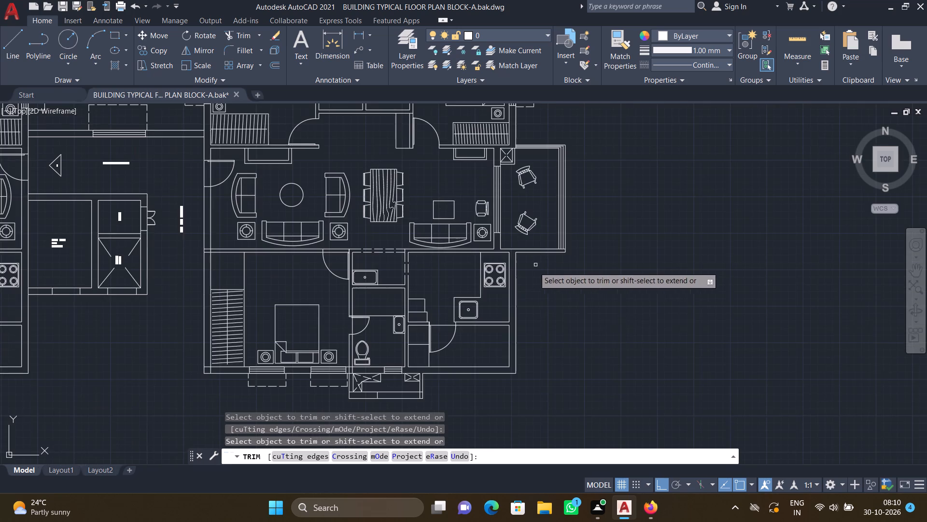
scroll(404, 408, "down", 1)
middle_click_drag(404, 401, 471, 336)
scroll(341, 328, "up", 3)
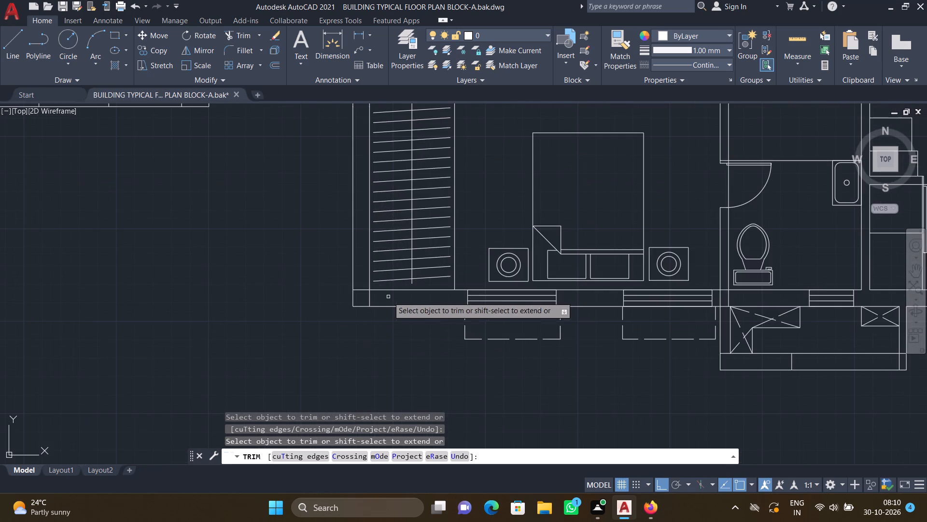
scroll(379, 296, "up", 4)
left_click_drag(270, 242, 332, 295)
Trim the crossing lines where the wall between the lower bedroom and the toilet meets the bottom outer wall.
scroll(357, 305, "down", 4)
scroll(439, 372, "down", 1)
middle_click_drag(439, 372, 267, 369)
scroll(438, 328, "up", 3)
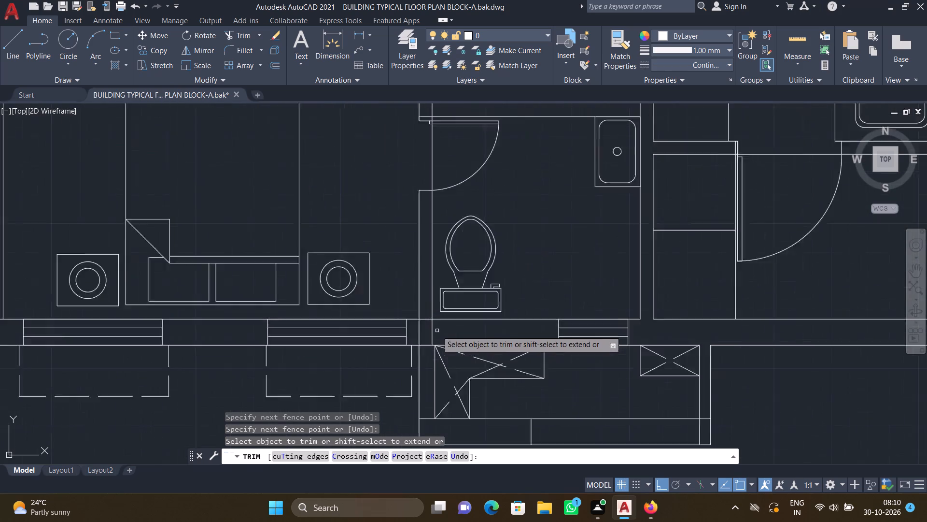
scroll(412, 345, "up", 3)
left_click_drag(354, 311, 493, 315)
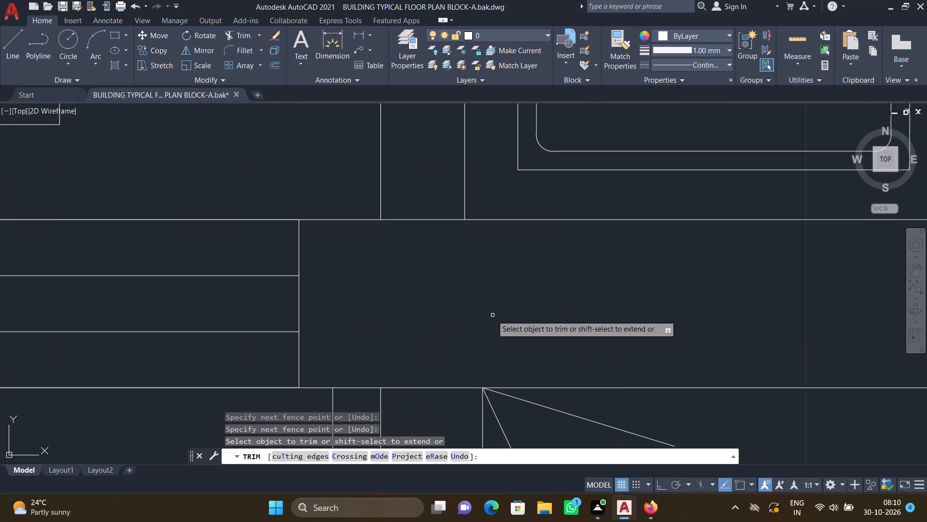
left_click_drag(407, 202, 426, 250)
Trim the projection's inner bottom line where it overruns the side walls at both lower corners below the toilet.
scroll(431, 264, "down", 5)
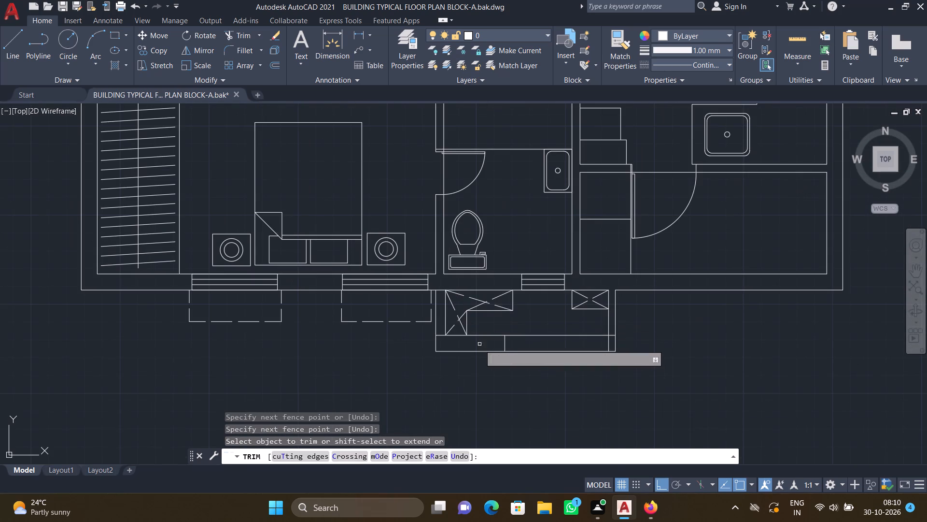
middle_click_drag(482, 410, 419, 406)
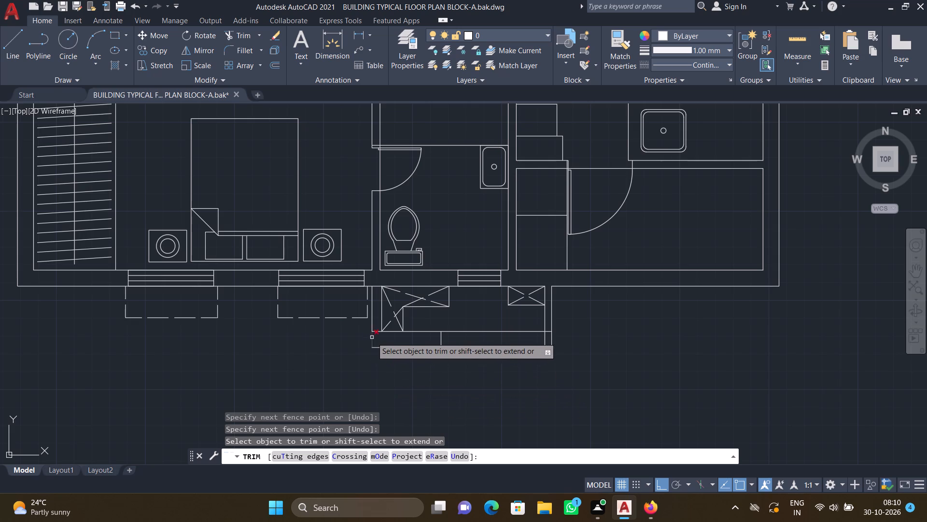
scroll(372, 337, "up", 2)
left_click_drag(375, 323, 378, 327)
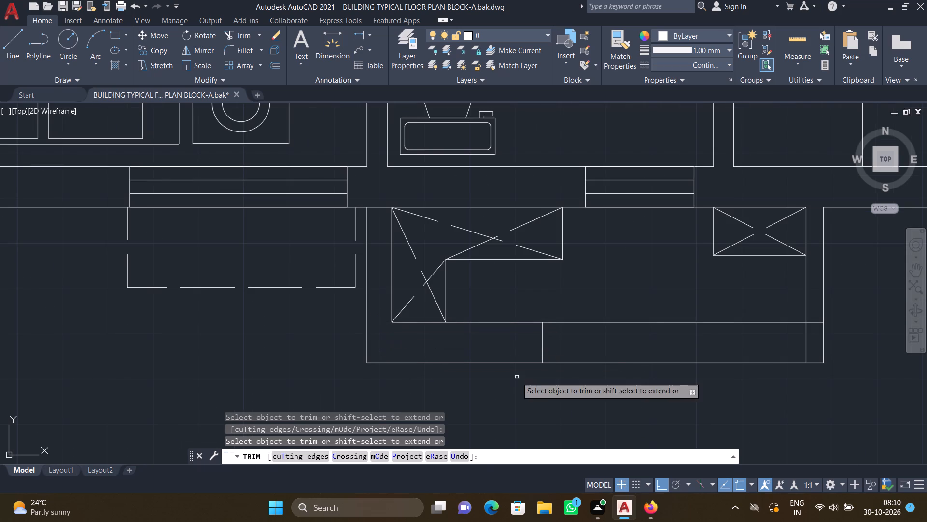
scroll(523, 378, "down", 2)
middle_click_drag(598, 395, 500, 375)
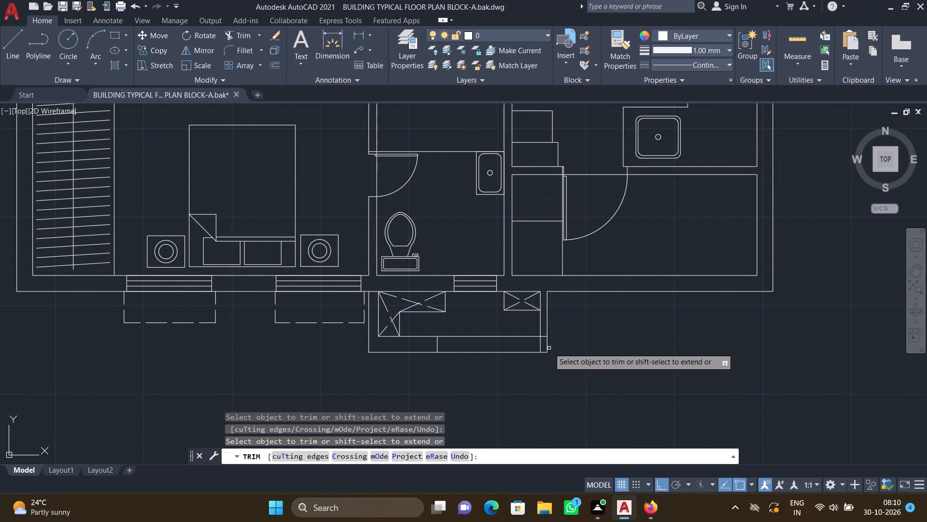
scroll(540, 345, "up", 4)
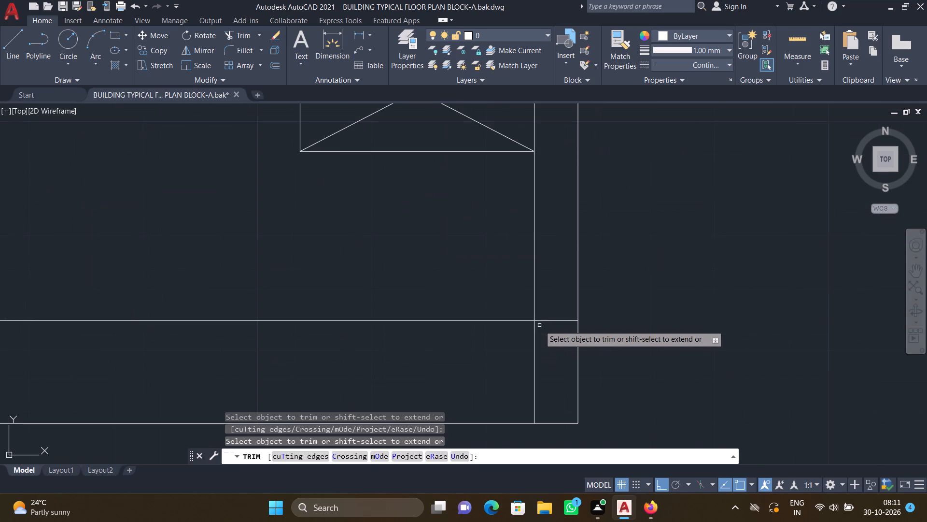
left_click_drag(545, 309, 548, 327)
Trim the bottom outer wall line across the left side wall of the projection below the toilet.
scroll(438, 371, "down", 3)
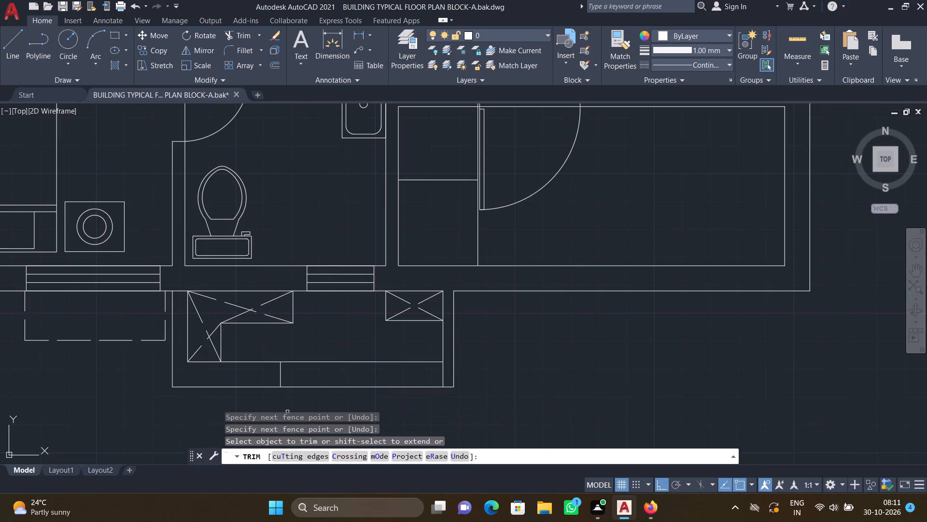
middle_click_drag(298, 409, 416, 392)
scroll(297, 275, "up", 3)
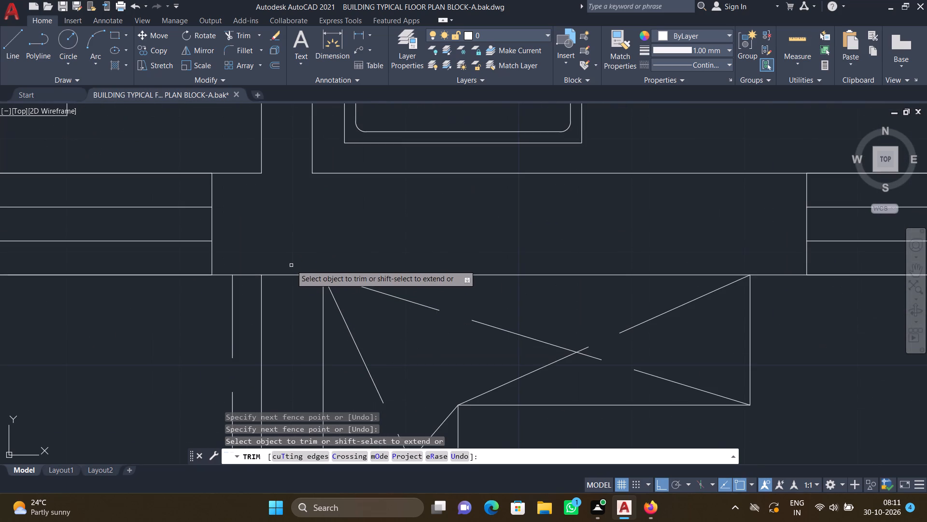
left_click_drag(291, 261, 293, 295)
Trim the wall lines crossing the lower bedroom's door opening to the living area.
scroll(288, 299, "down", 4)
middle_click_drag(199, 338, 294, 341)
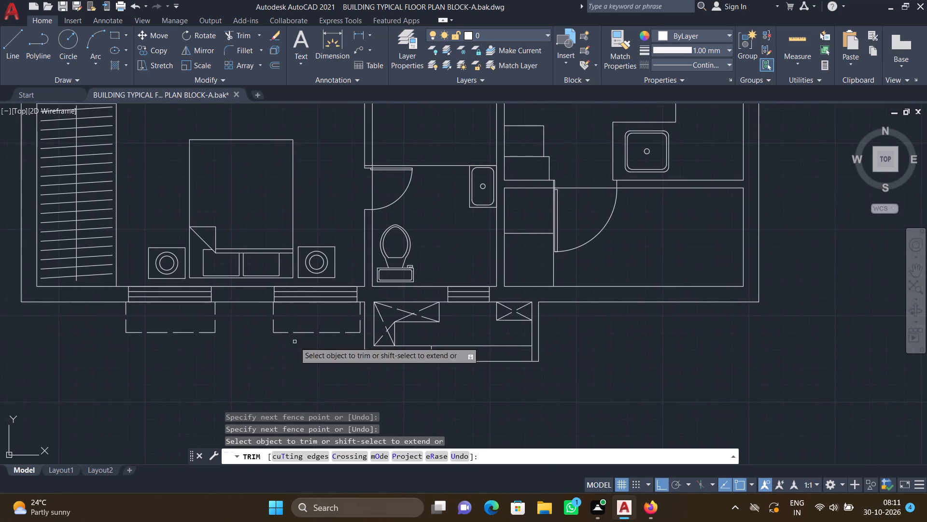
scroll(177, 345, "down", 2)
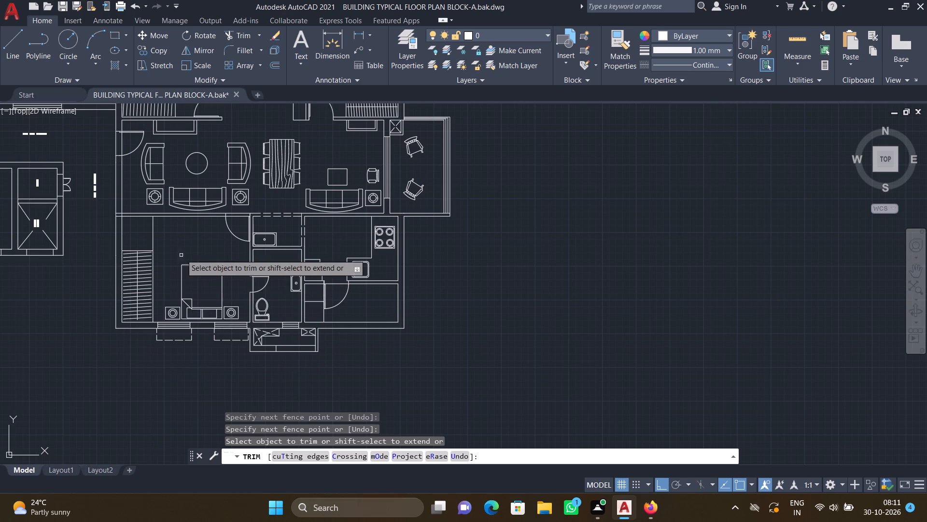
middle_click_drag(187, 255, 281, 278)
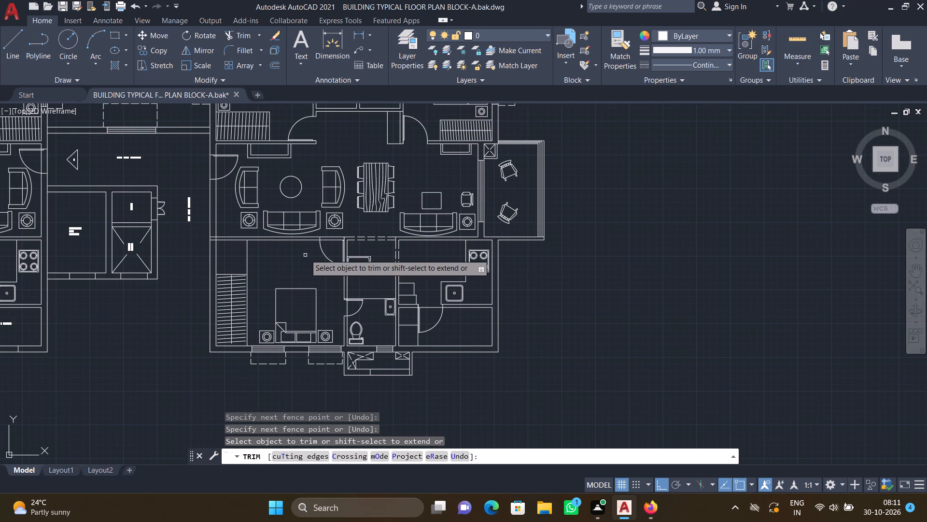
scroll(340, 234, "up", 3)
left_click_drag(304, 232, 305, 275)
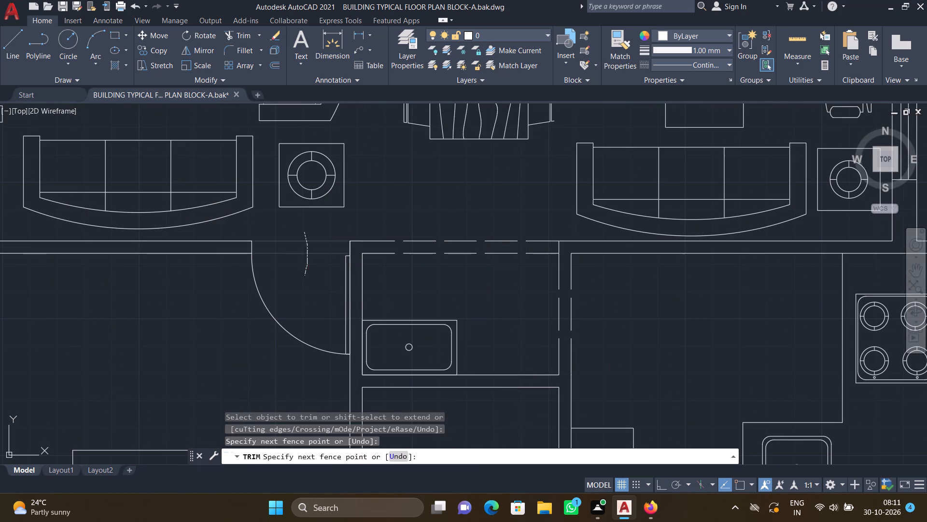
Trim the crossing lines where the wall between the living room and the lower bedroom meets the left outer wall, and end Trim.
scroll(285, 274, "down", 2)
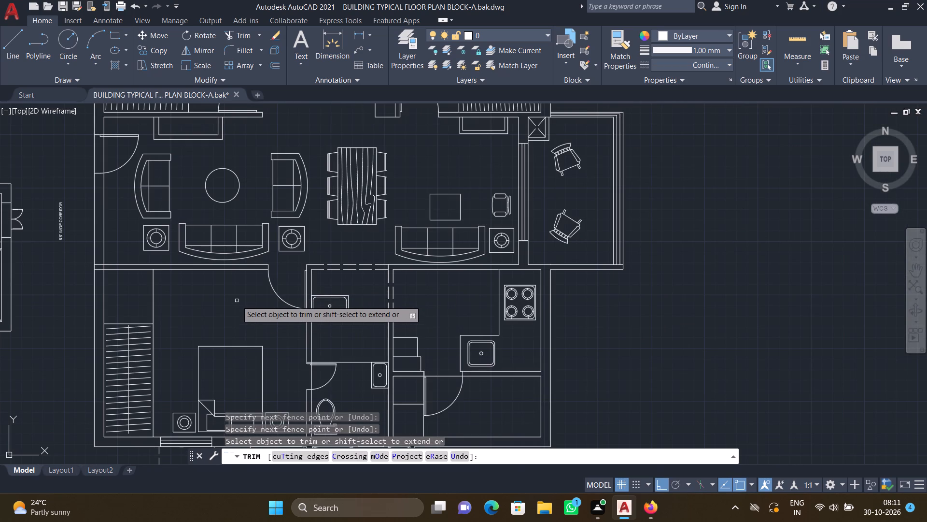
middle_click_drag(152, 281, 341, 316)
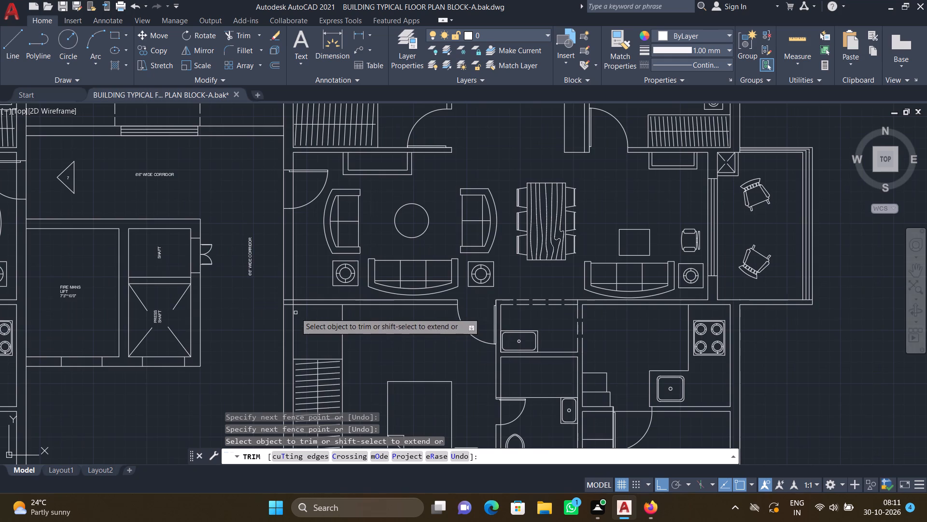
scroll(284, 300, "up", 3)
middle_click_drag(292, 308, 275, 267)
scroll(277, 270, "up", 3)
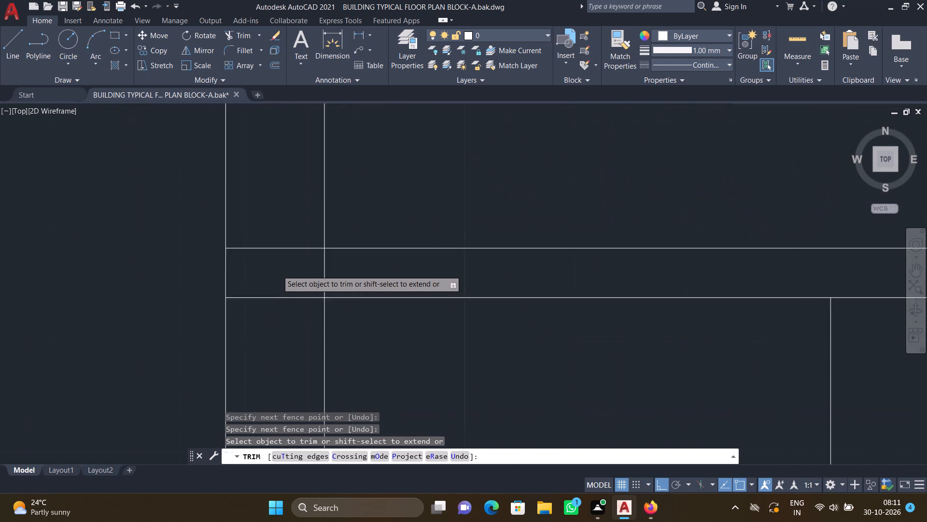
left_click_drag(268, 210, 272, 357)
left_click_drag(203, 237, 216, 246)
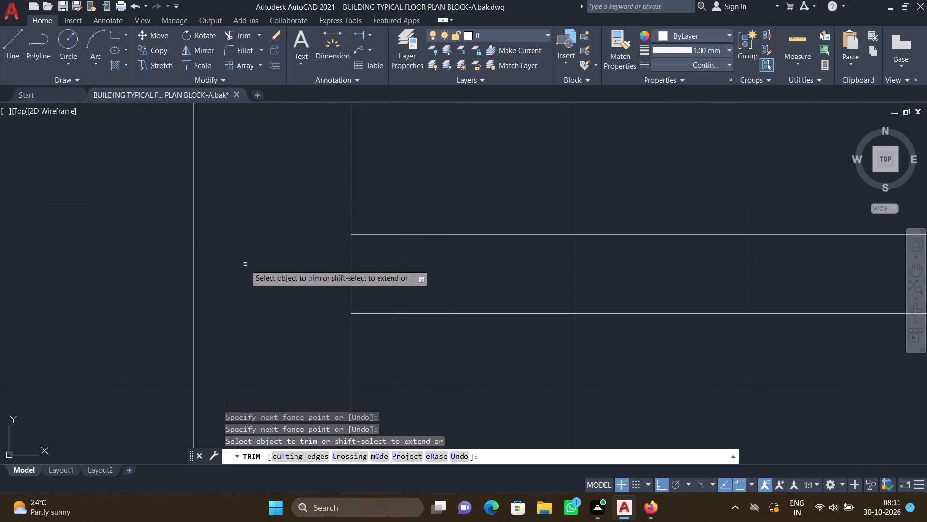
left_click_drag(343, 269, 390, 278)
scroll(387, 278, "down", 5)
middle_click_drag(433, 344, 365, 333)
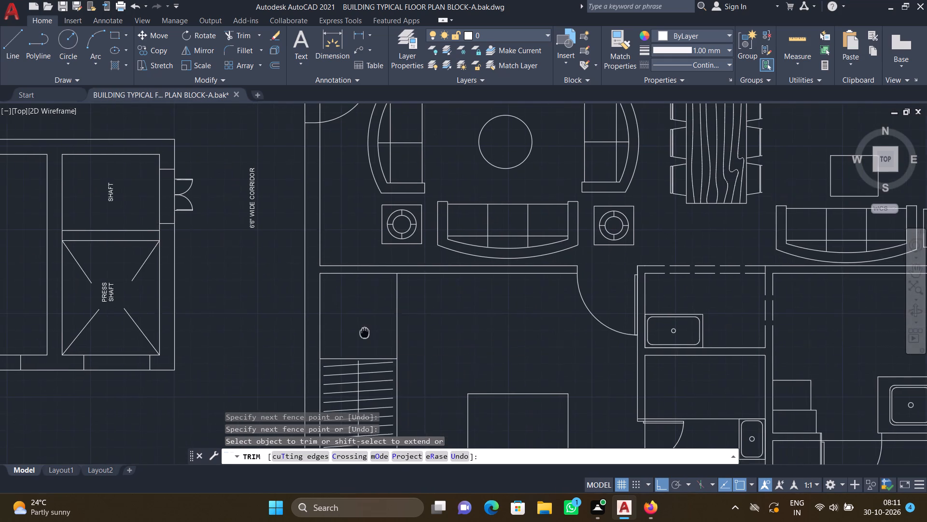
middle_click_drag(365, 333, 365, 333)
scroll(442, 319, "down", 2)
middle_click_drag(440, 336, 310, 336)
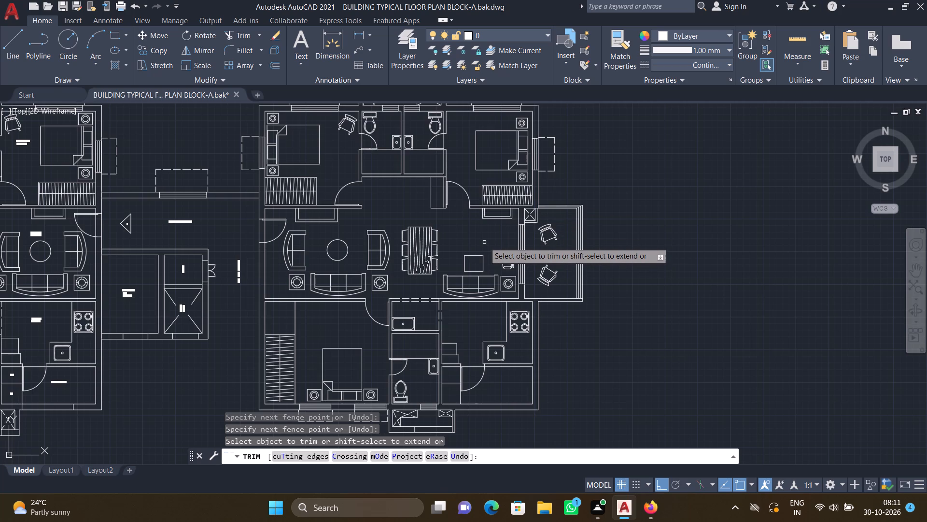
key("Return")
Place a multiline text frame in the upper-left bedroom, between the bed and the toilet wall.
middle_click_drag(382, 332, 374, 284)
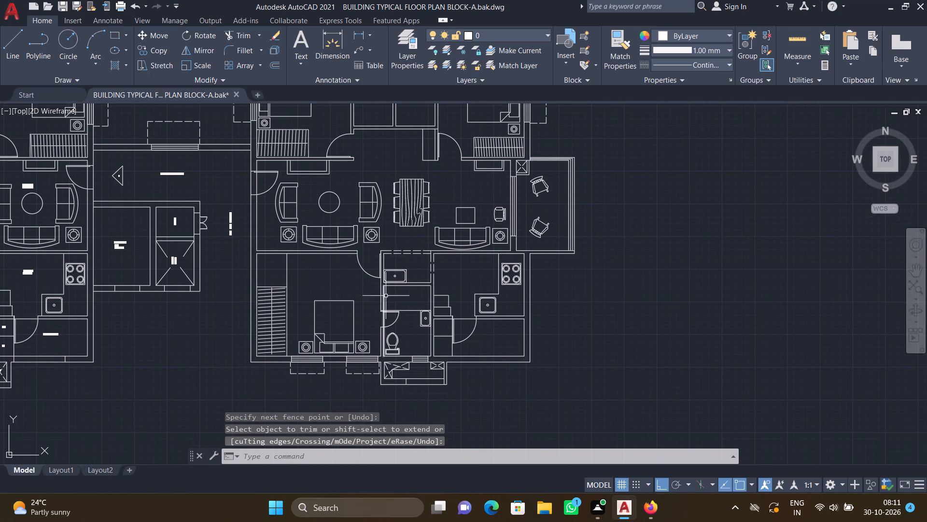
middle_click_drag(383, 267, 382, 275)
middle_click_drag(381, 310, 373, 368)
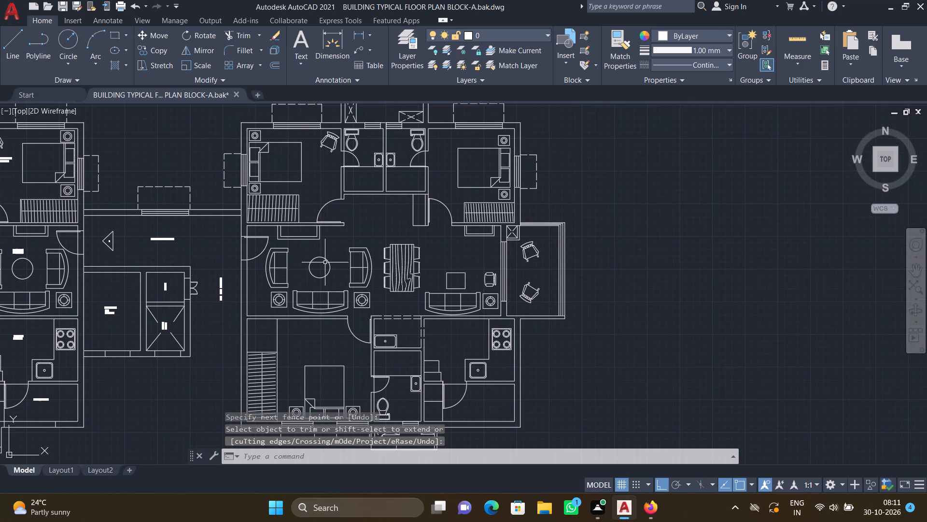
middle_click_drag(320, 261, 333, 362)
scroll(0, 0, "up", 2)
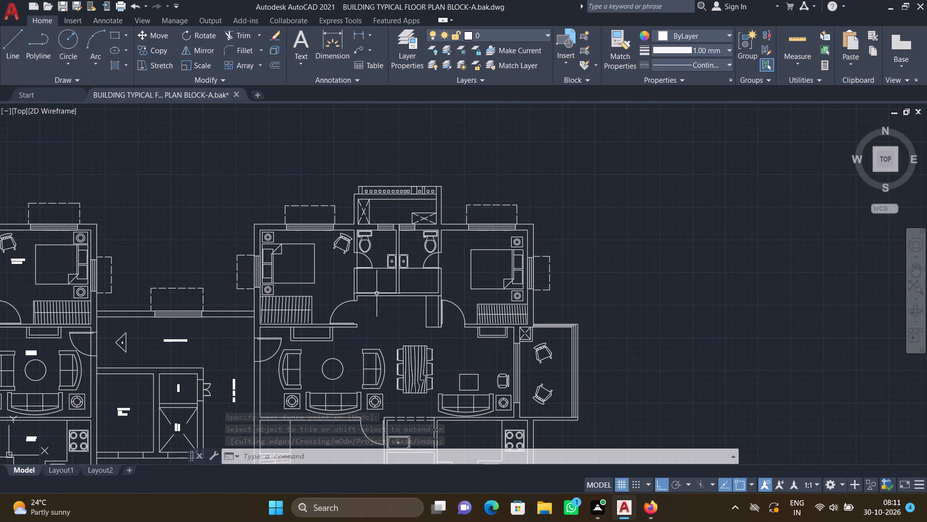
scroll(345, 265, "up", 3)
type("MT")
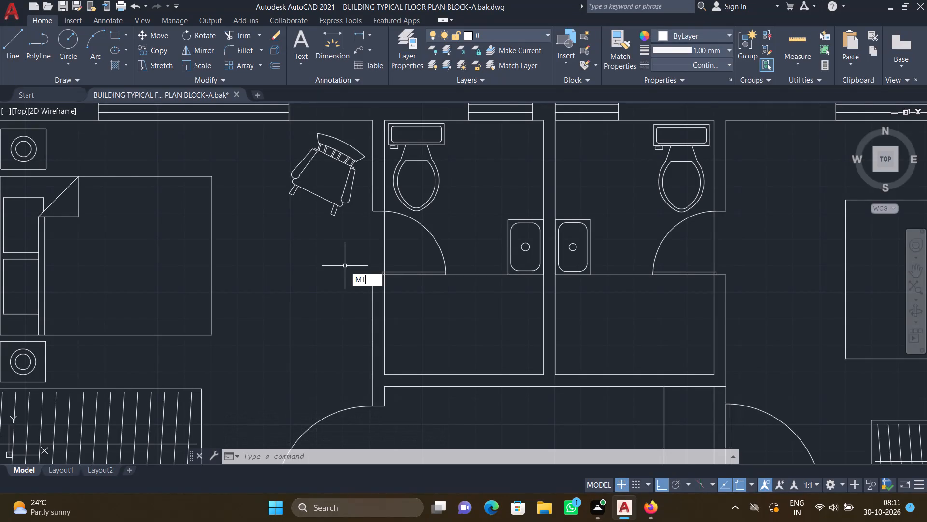
key("Return")
scroll(288, 278, "down", 1)
middle_click_drag(285, 275, 336, 249)
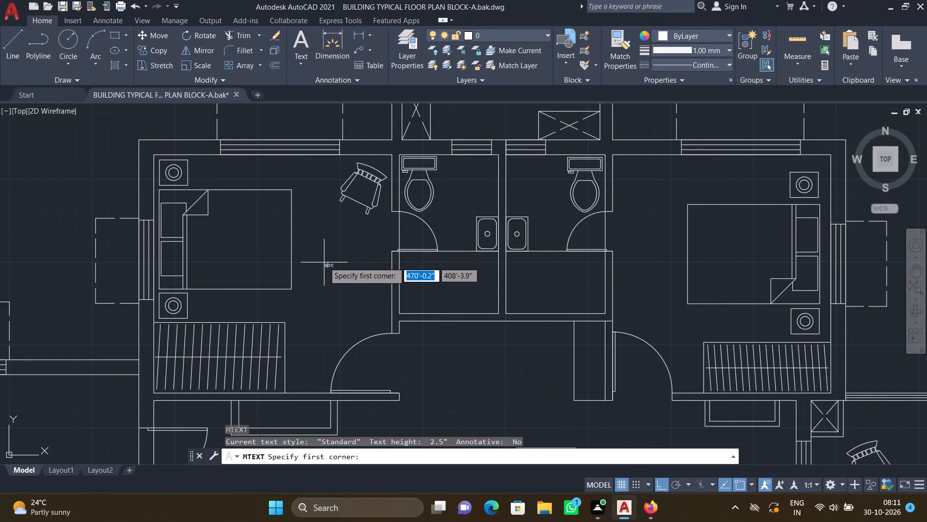
scroll(318, 259, "up", 1)
scroll(289, 228, "up", 2)
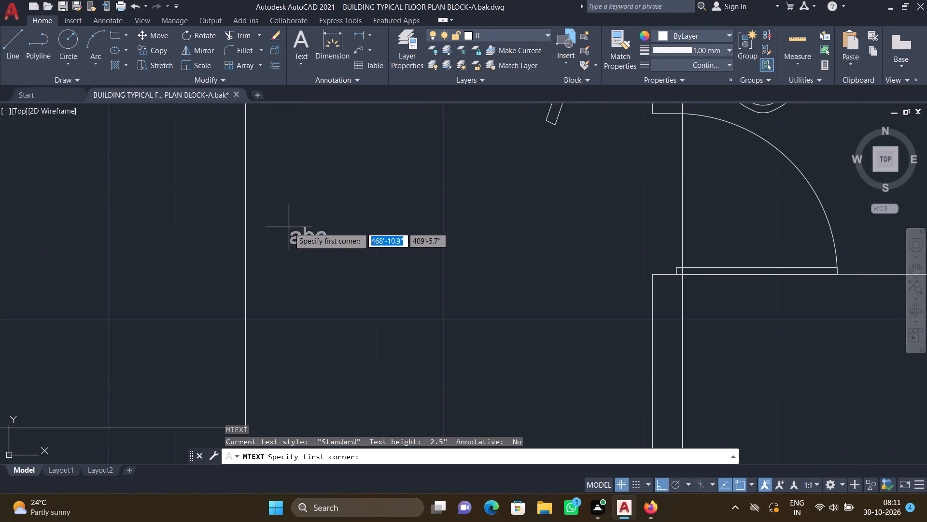
left_click(278, 188)
scroll(345, 261, "down", 2)
middle_click_drag(393, 264, 343, 246)
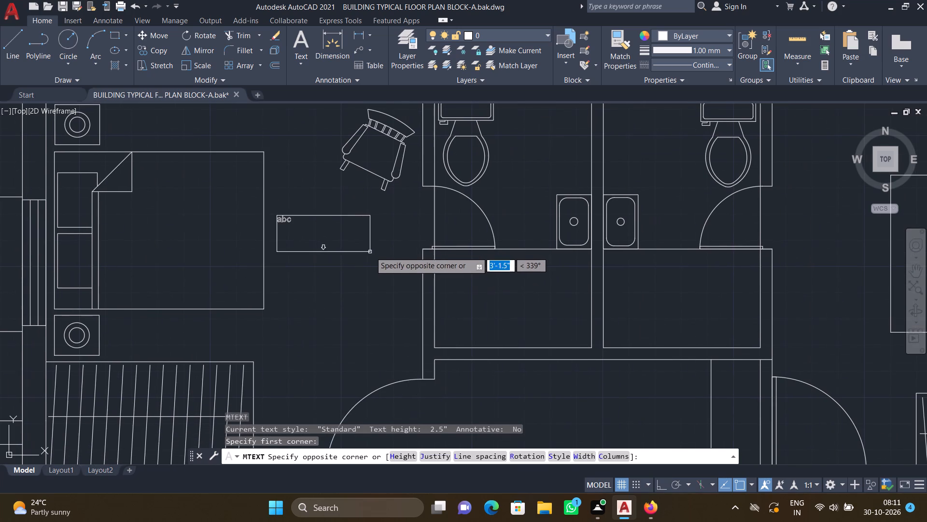
scroll(399, 271, "up", 1)
left_click(404, 276)
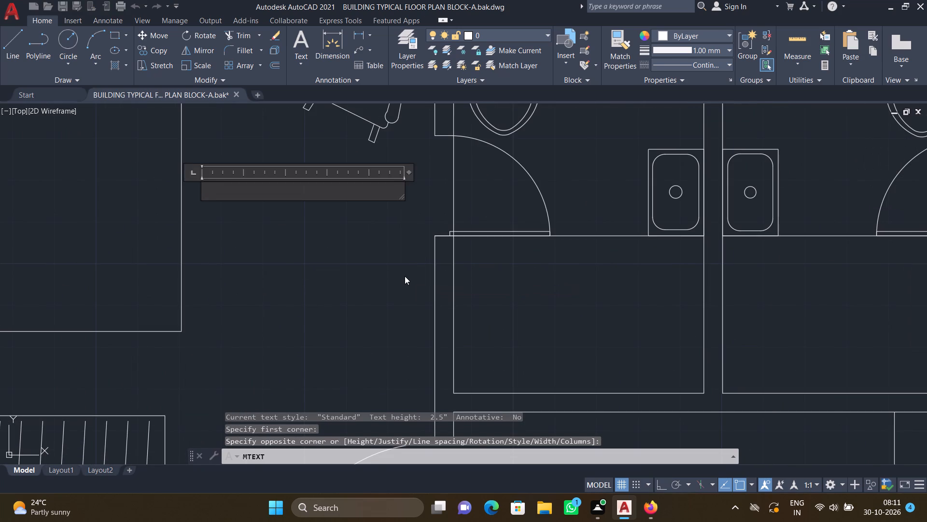
Enter the label text BEDROOM-1 with 12'0"*12'0" on the second line and save the multiline text.
type("BED")
type("ROOM")
key("Return")
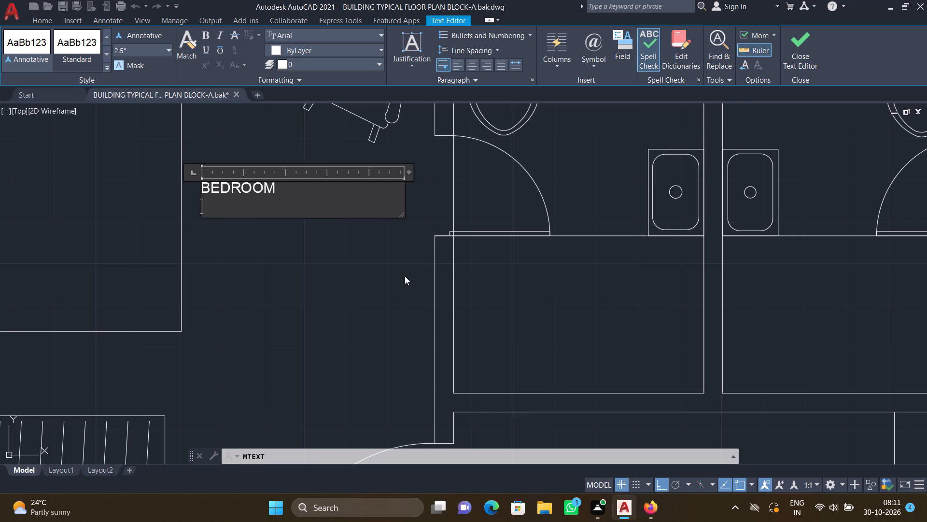
key("BackSpace")
type("-1")
key("Return")
type("12'")
type("0\"")
key("asterisk")
type("12'")
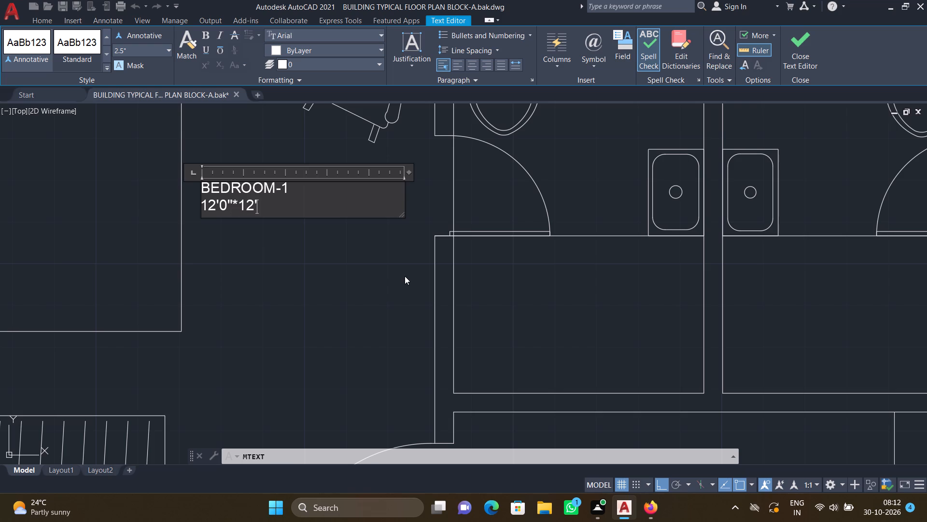
type("0\"")
key("Return")
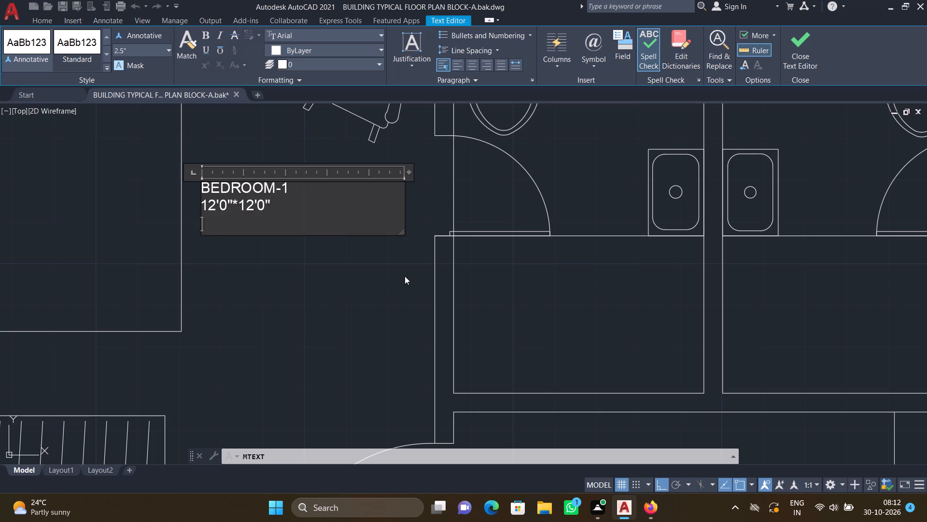
key("Escape")
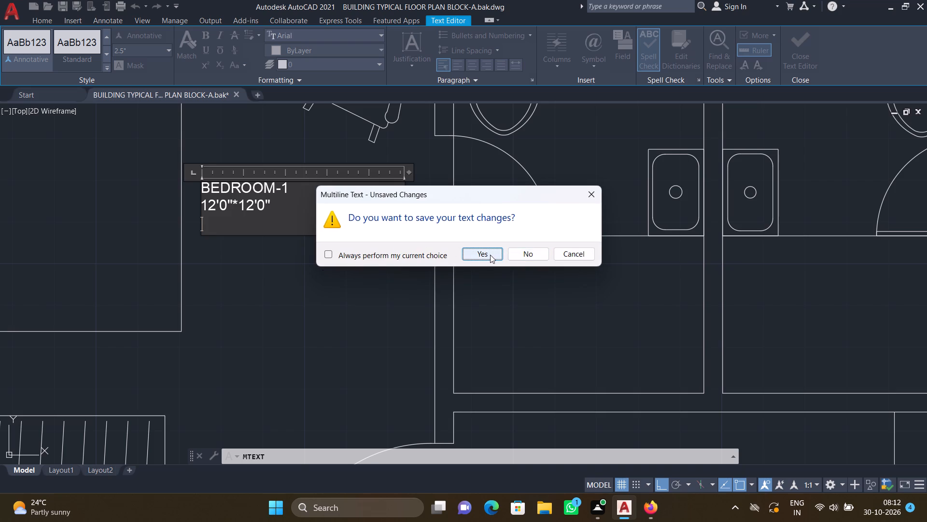
left_click(490, 255)
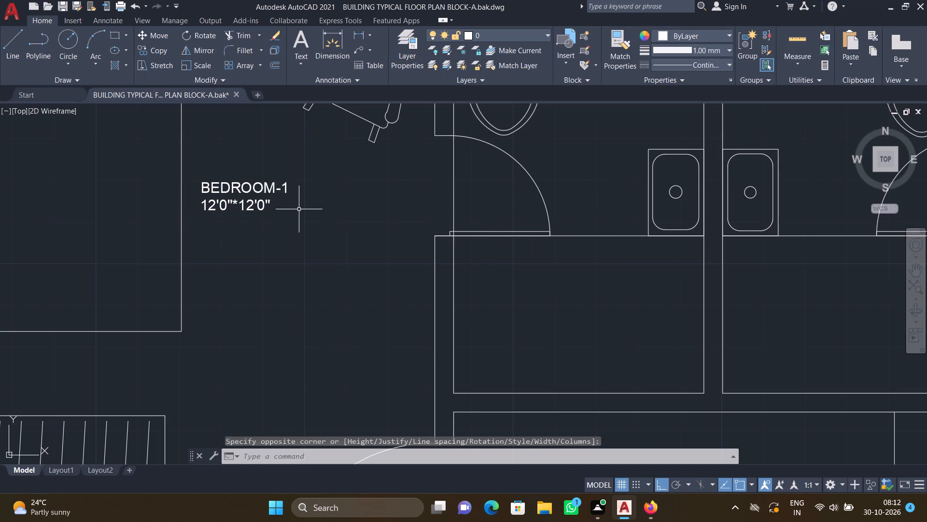
Turn Ortho off and move the BEDROOM-1 label diagonally down into the open floor between the bed and the toilet wall.
key("m")
key("Return")
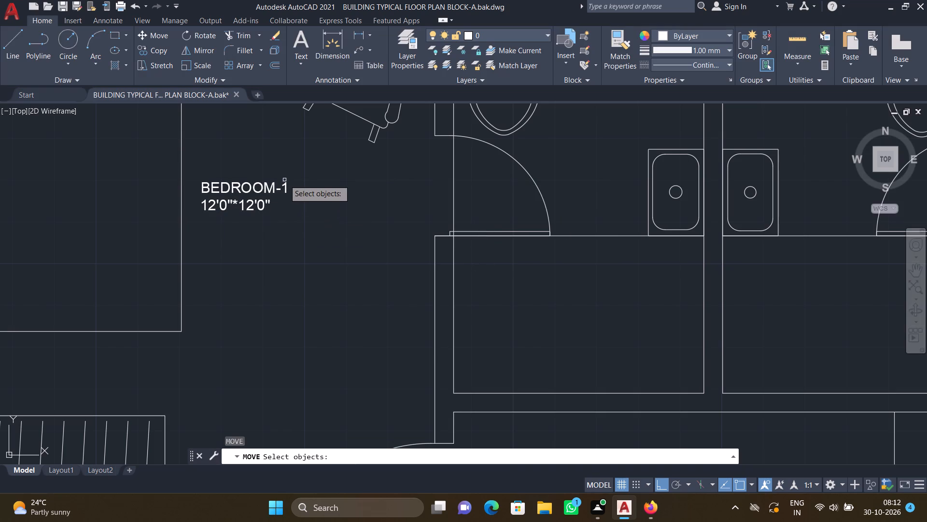
left_click(284, 185)
key("Return")
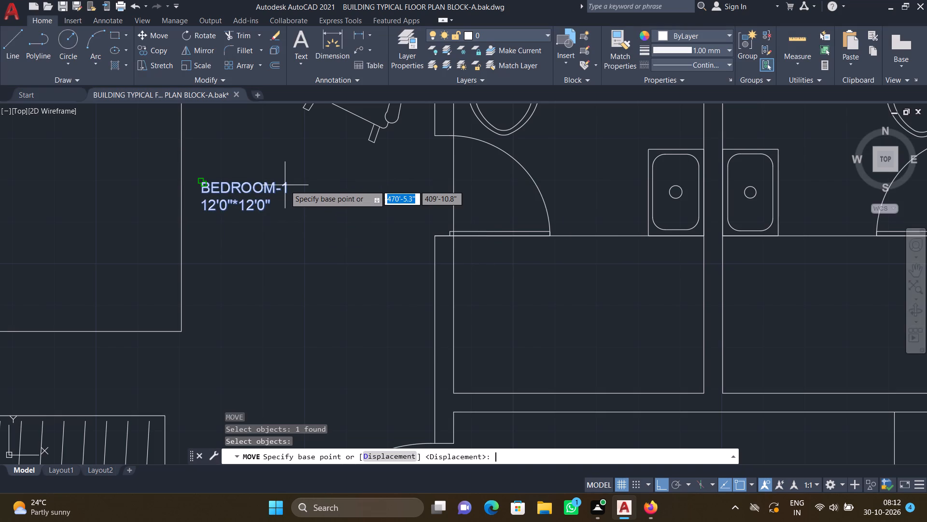
left_click(204, 180)
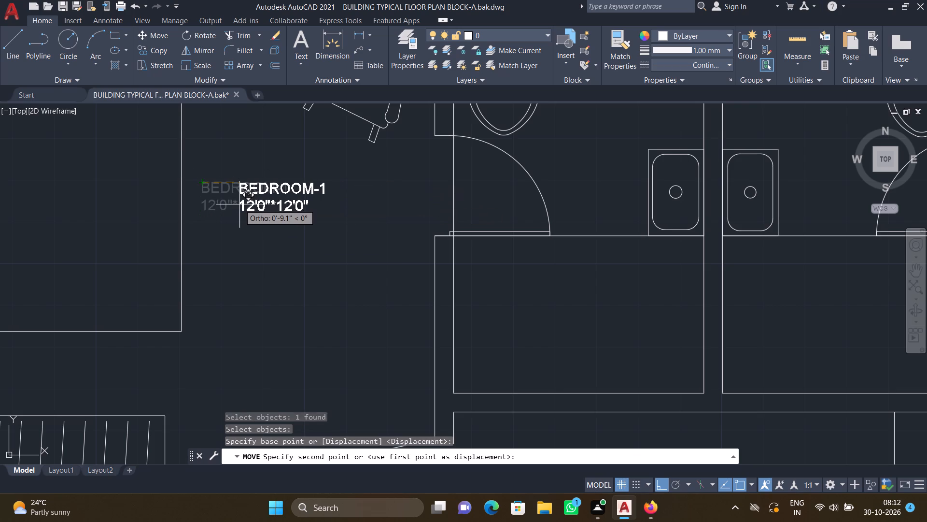
key("F8")
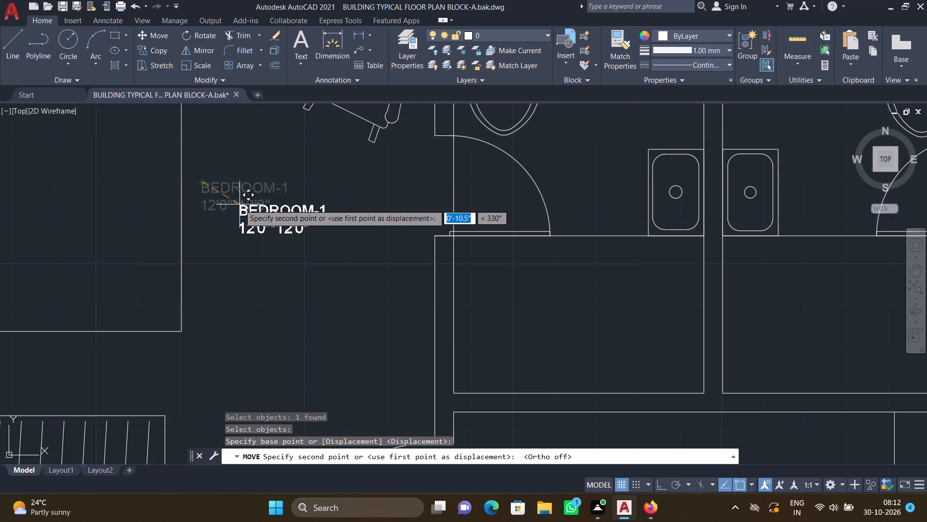
left_click(268, 223)
Move the BEDROOM-1 label to just below the bed's lower corner, above the end of the wardrobe.
scroll(263, 229, "down", 3)
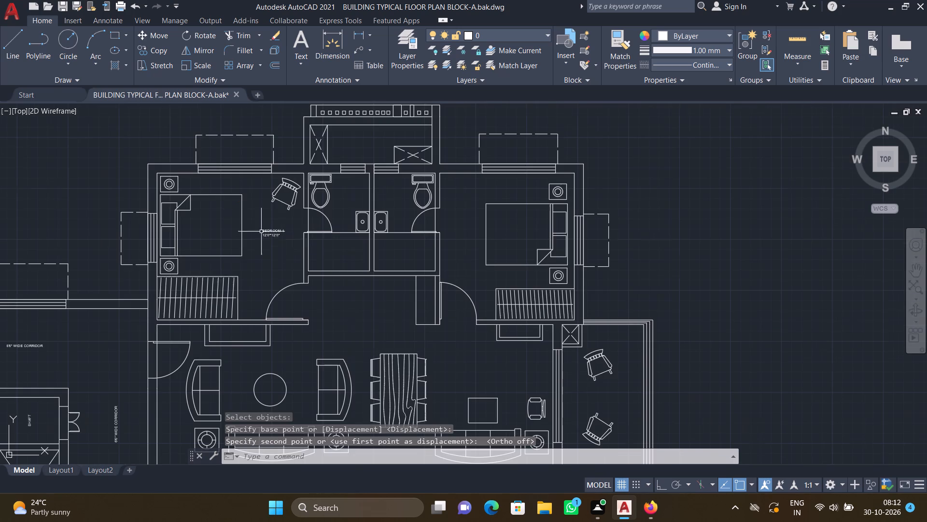
scroll(285, 249, "up", 2)
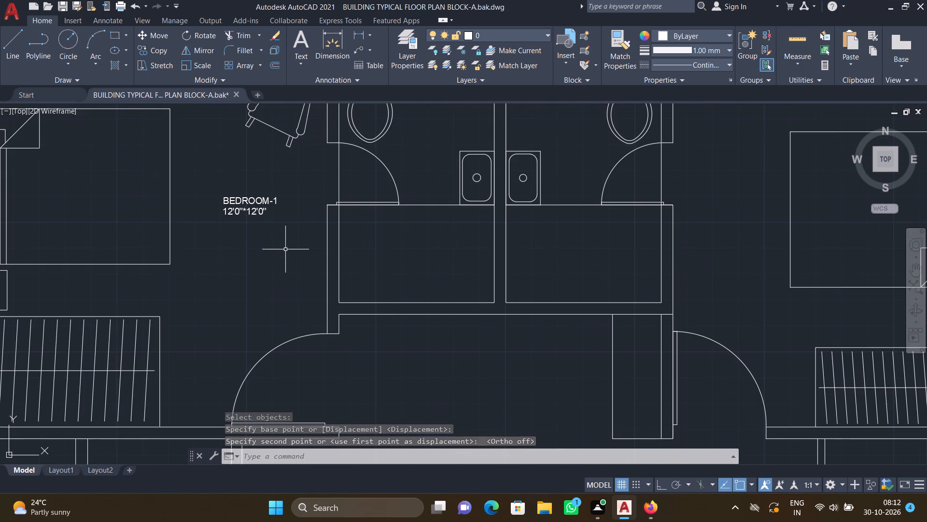
key("m")
key("Return")
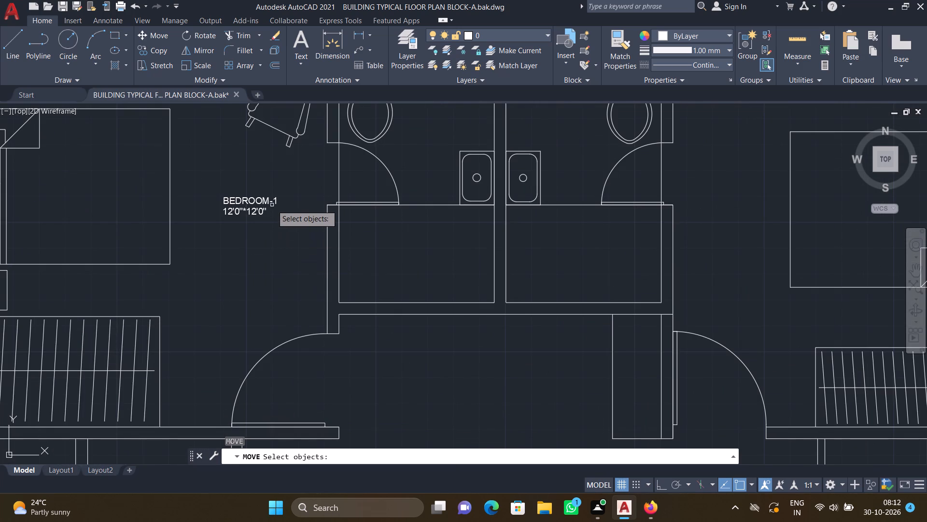
left_click(269, 202)
key("Return")
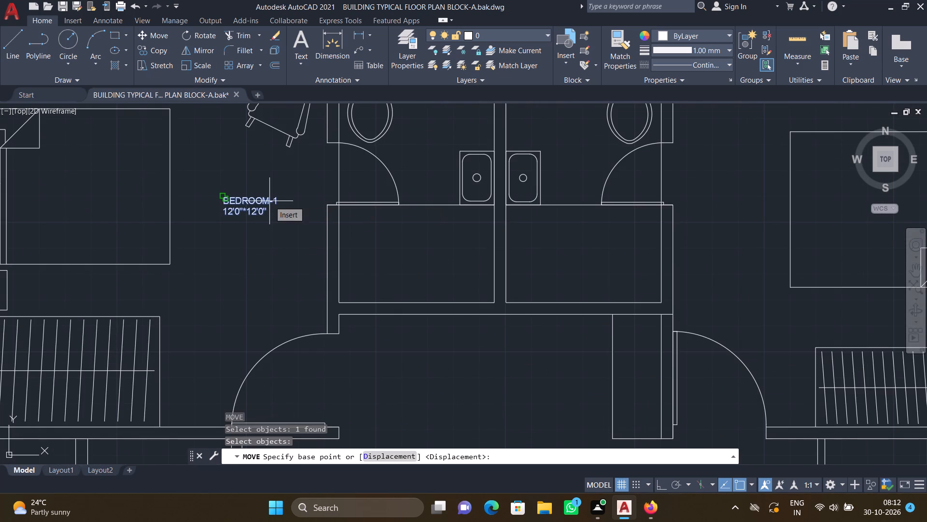
left_click(225, 200)
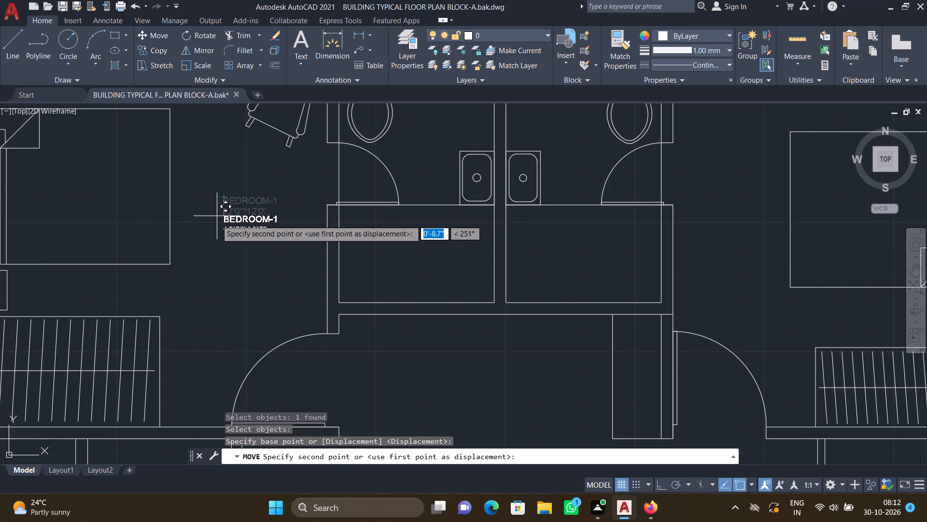
scroll(214, 225, "up", 1)
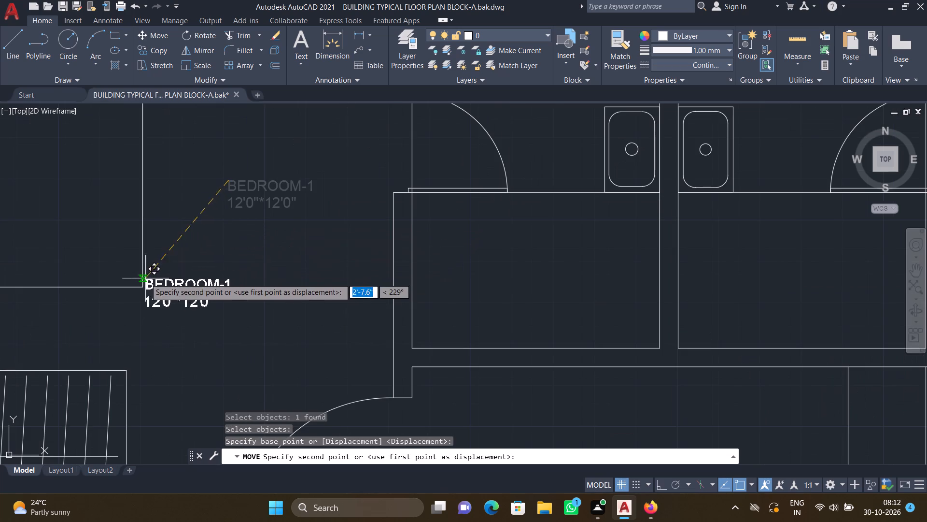
middle_click_drag(217, 220, 275, 179)
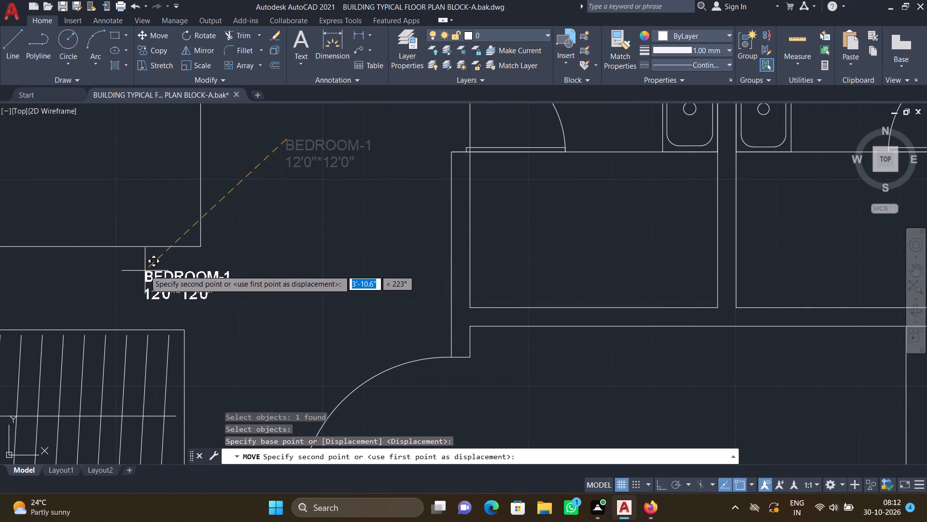
scroll(148, 267, "up", 1)
left_click(176, 264)
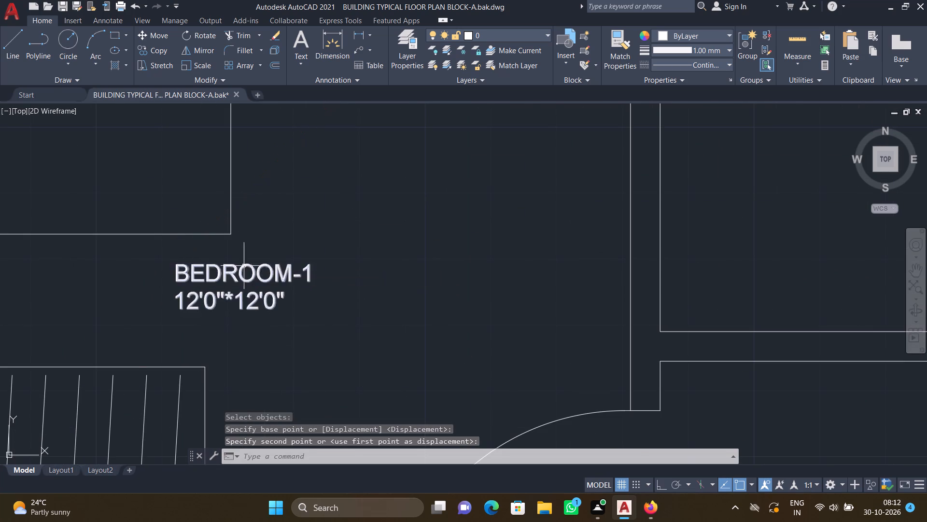
Place a multiline text frame in the shower area of the left toilet, below the door and washbasin.
scroll(245, 262, "down", 4)
middle_click_drag(337, 282, 280, 285)
scroll(296, 258, "up", 1)
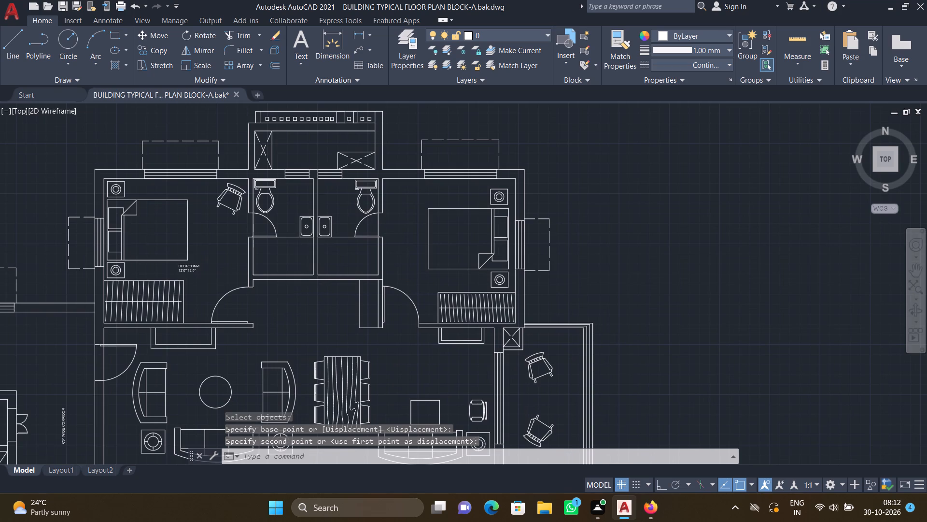
type("MT")
key("Return")
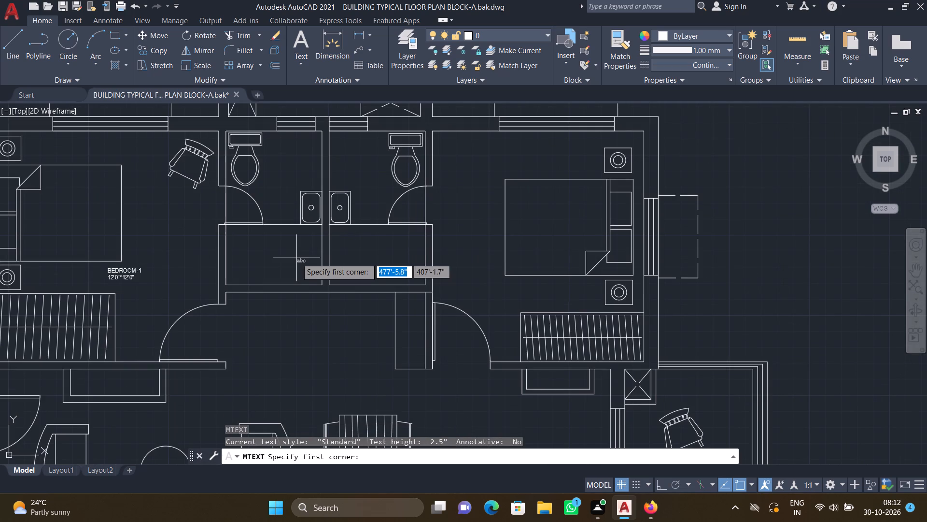
scroll(259, 258, "up", 3)
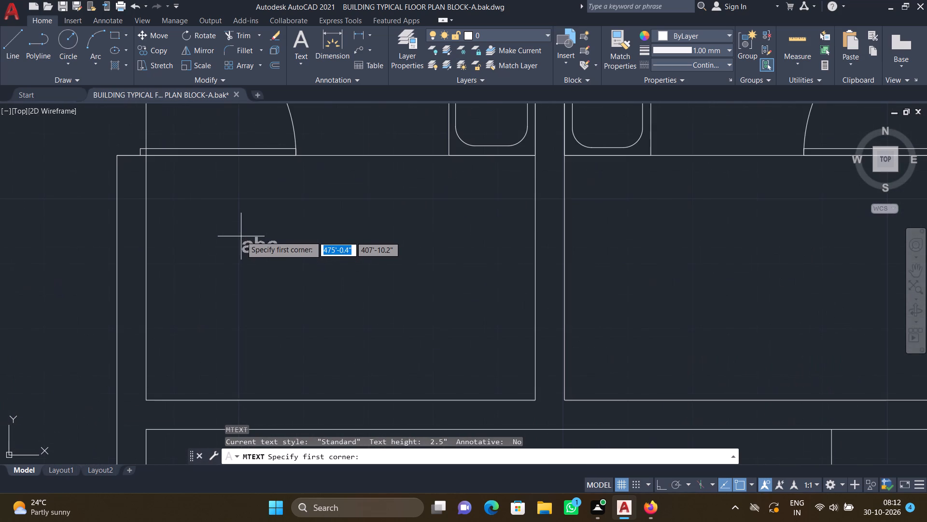
left_click_drag(208, 212, 211, 222)
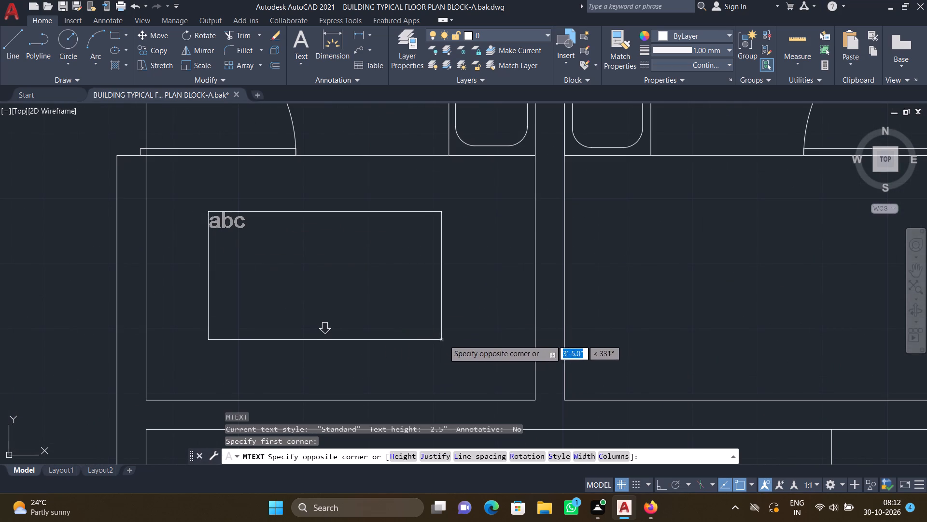
left_click(462, 333)
Enter the label text TOILET-1 with 5'0"*8'0" on the second line and save the multiline text.
type("TOILET")
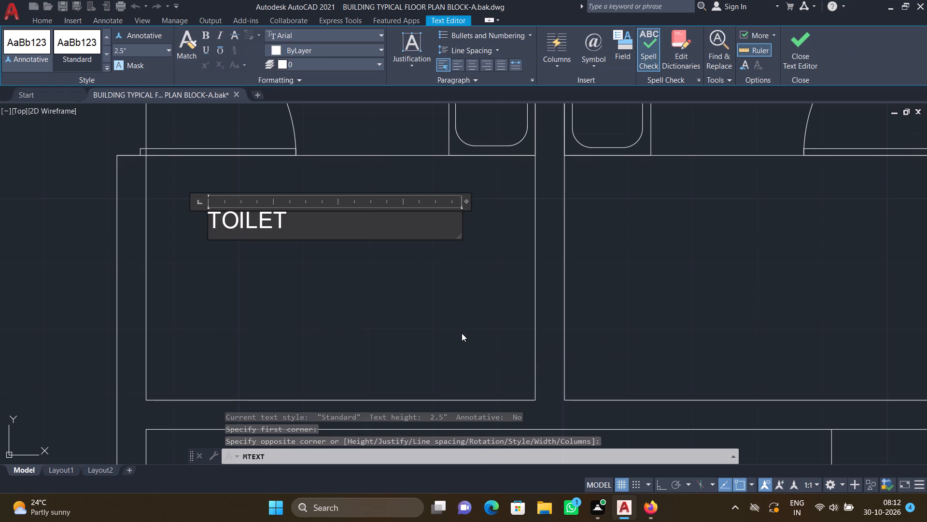
type("-1")
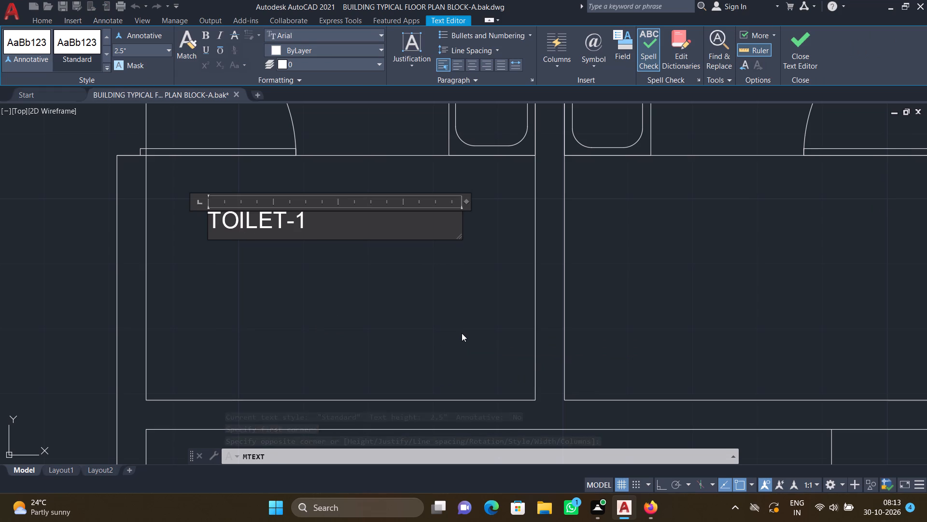
key("Return")
type("5'")
type("0\"*")
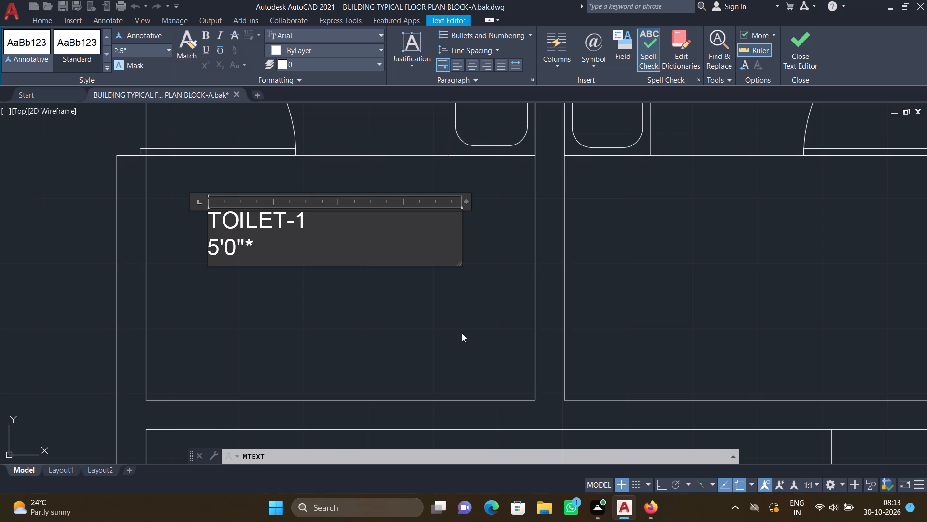
type("8'")
type("0\"")
key("Return")
key("Escape")
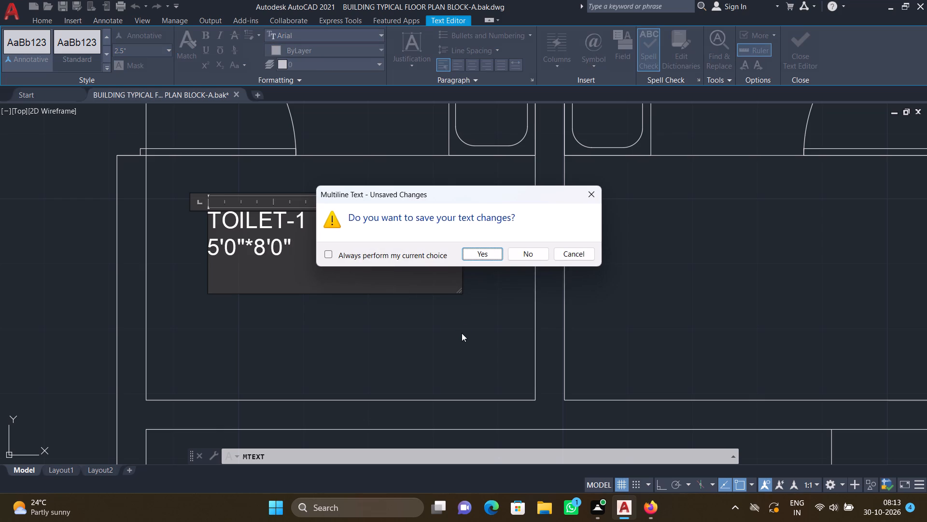
left_click(490, 258)
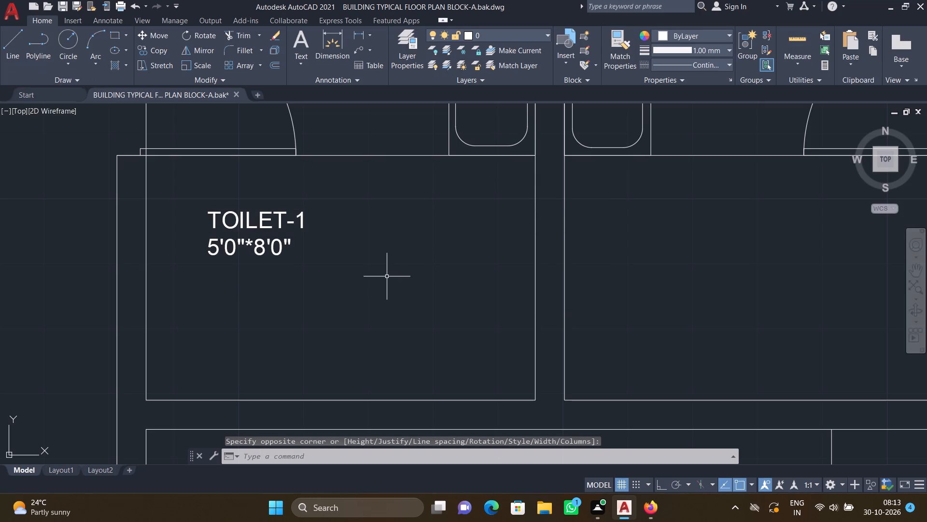
Move the TOILET-1 label straight down about 7" within the toilet's lower area.
key("m")
key("Return")
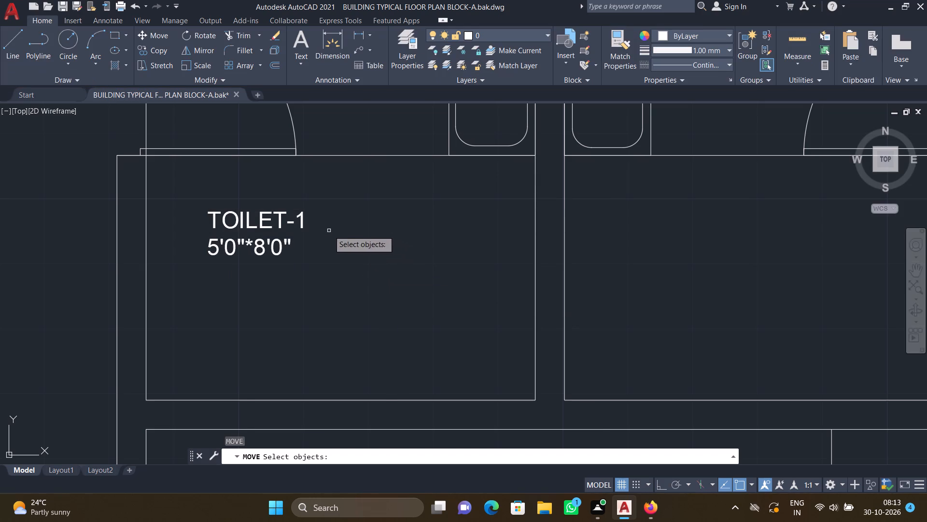
left_click(302, 222)
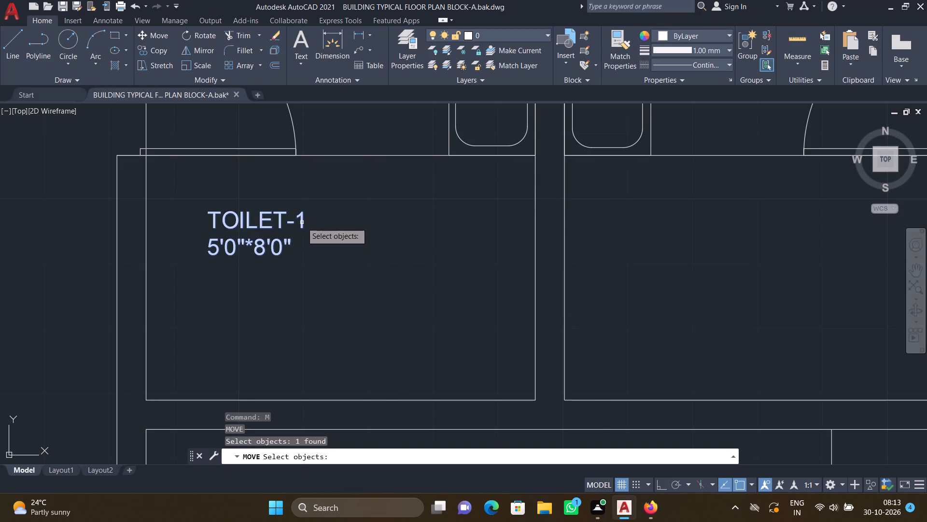
key("Return")
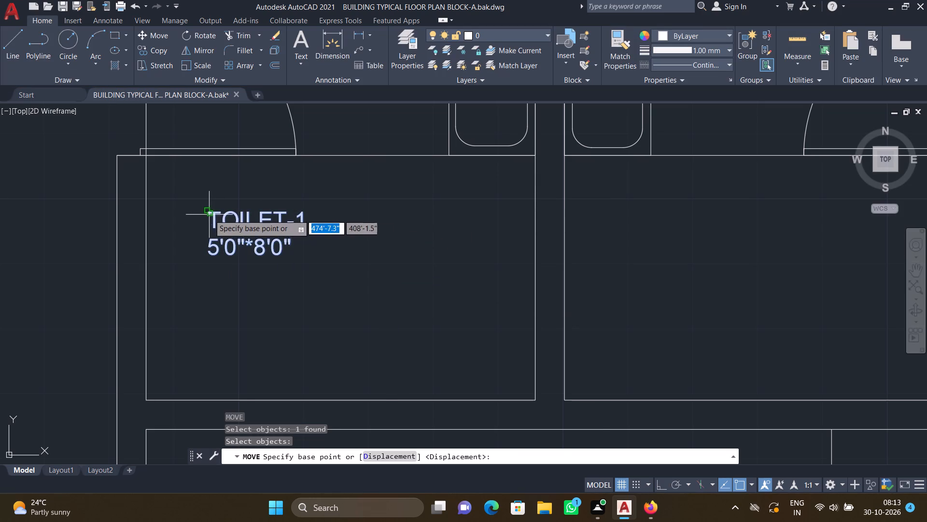
left_click(209, 214)
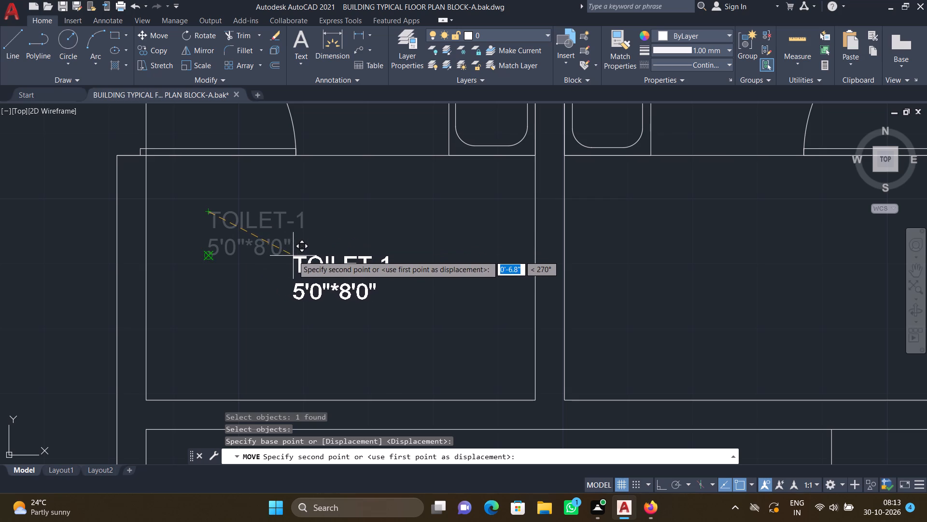
left_click(294, 255)
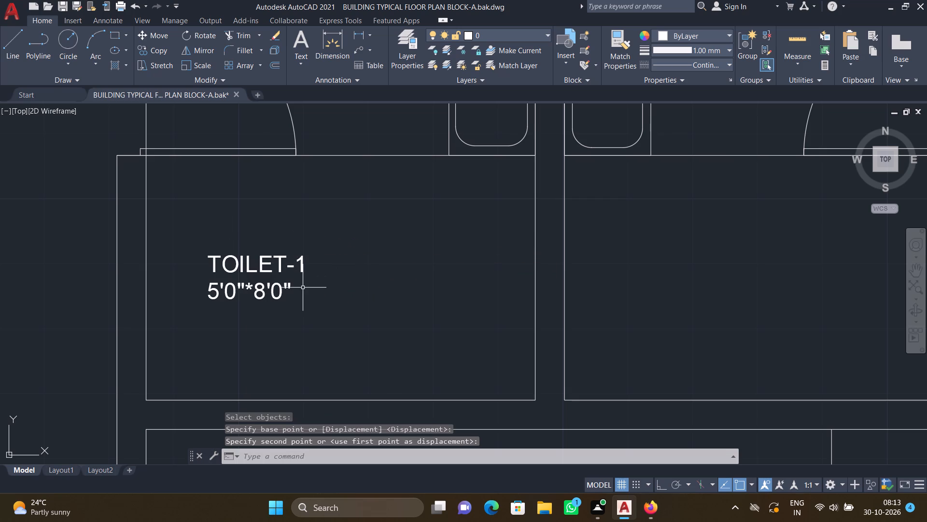
Move the TOILET-1 label horizontally about 1' towards the middle of the left toilet's shower area.
key("m")
key("Return")
left_click(303, 264)
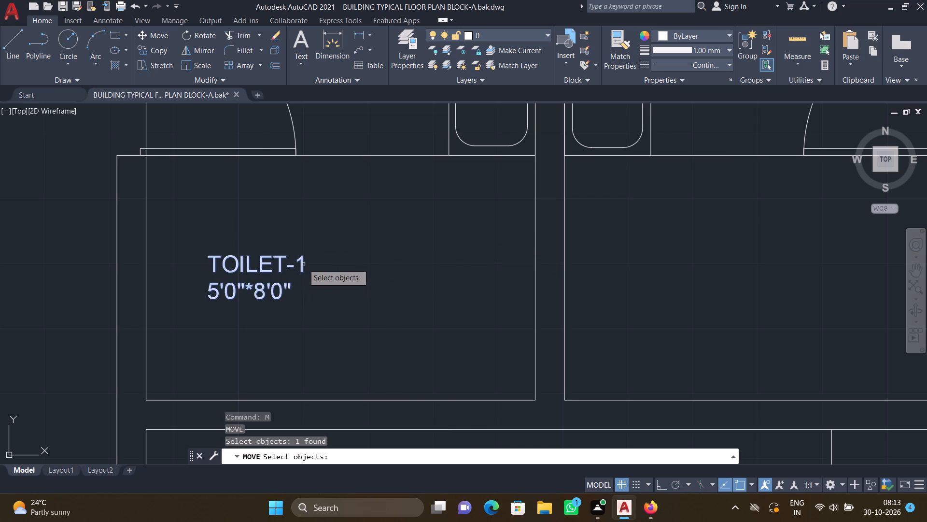
key("Return")
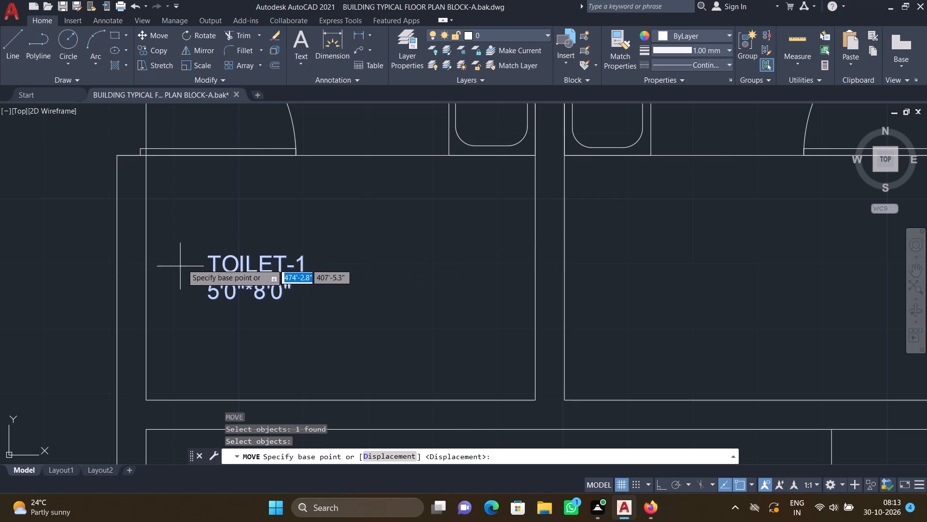
left_click(211, 258)
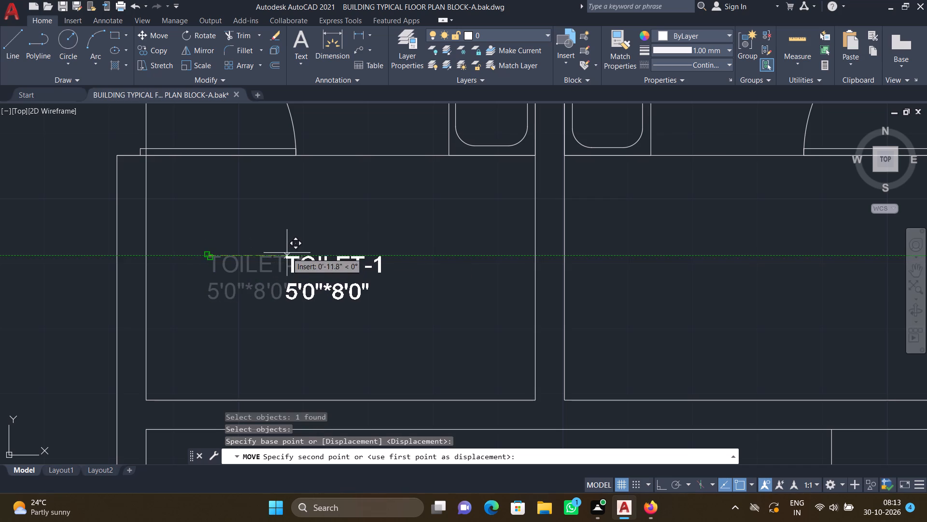
left_click(292, 252)
Place a multiline text frame in the shower area of the right toilet, below its door and washbasin.
scroll(293, 250, "down", 4)
middle_click_drag(323, 260, 257, 251)
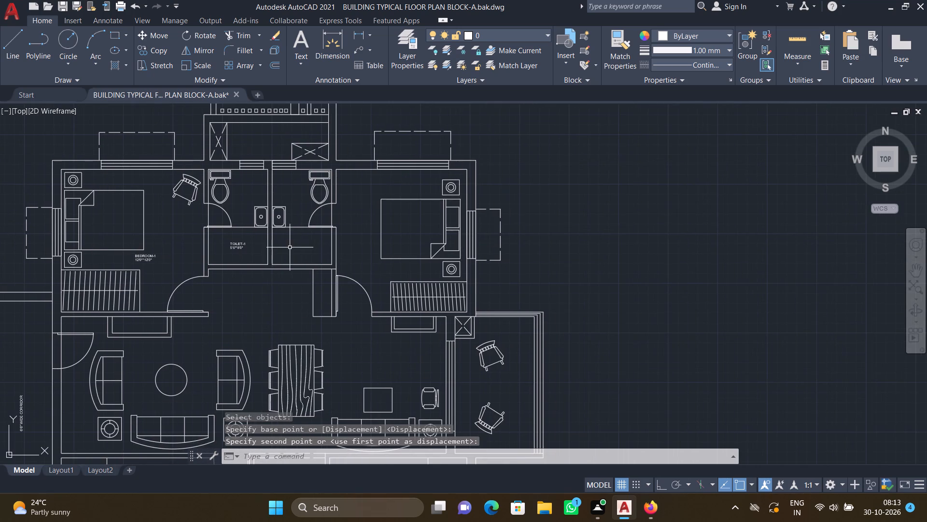
scroll(290, 247, "up", 2)
type("MT")
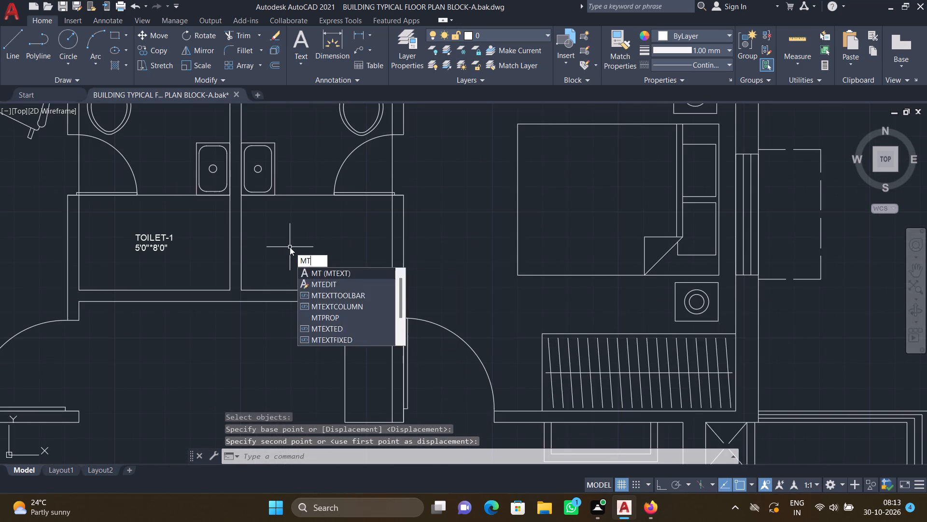
key("Return")
scroll(285, 248, "up", 2)
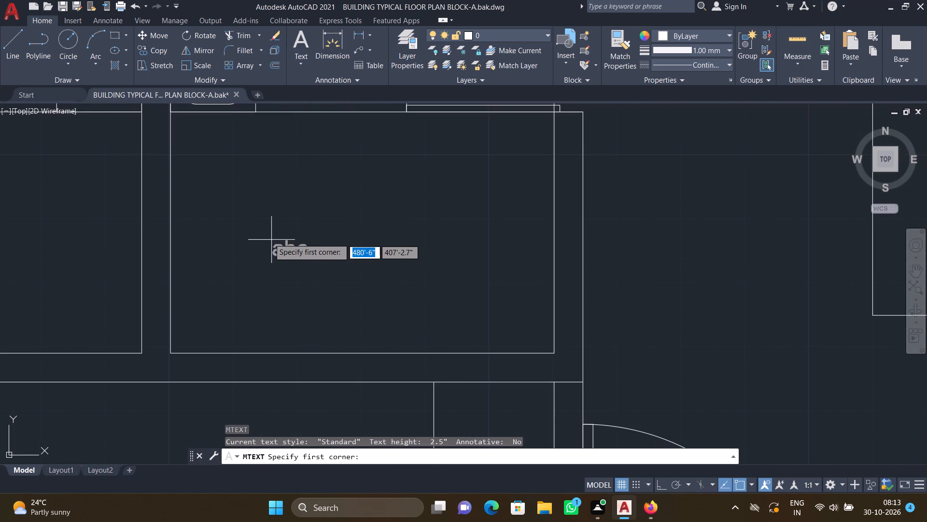
left_click_drag(260, 193, 264, 200)
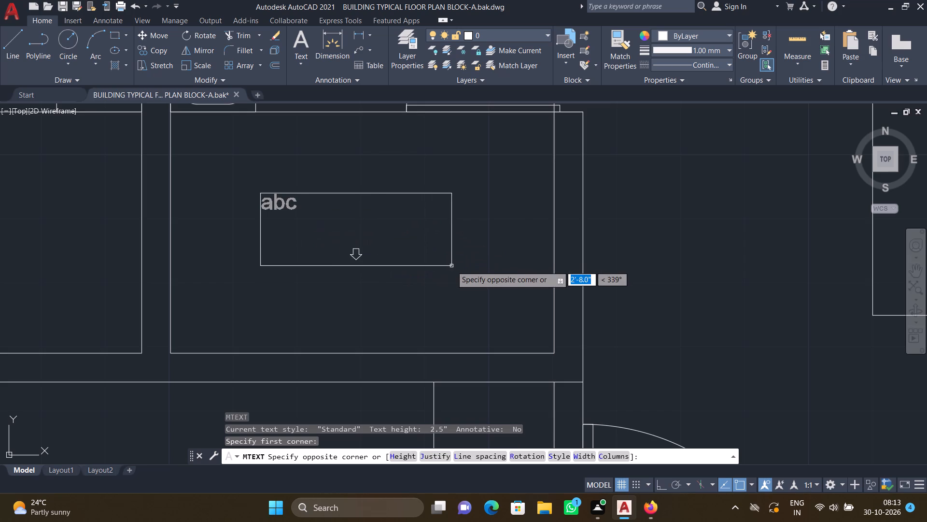
scroll(451, 265, "down", 1)
left_click(472, 275)
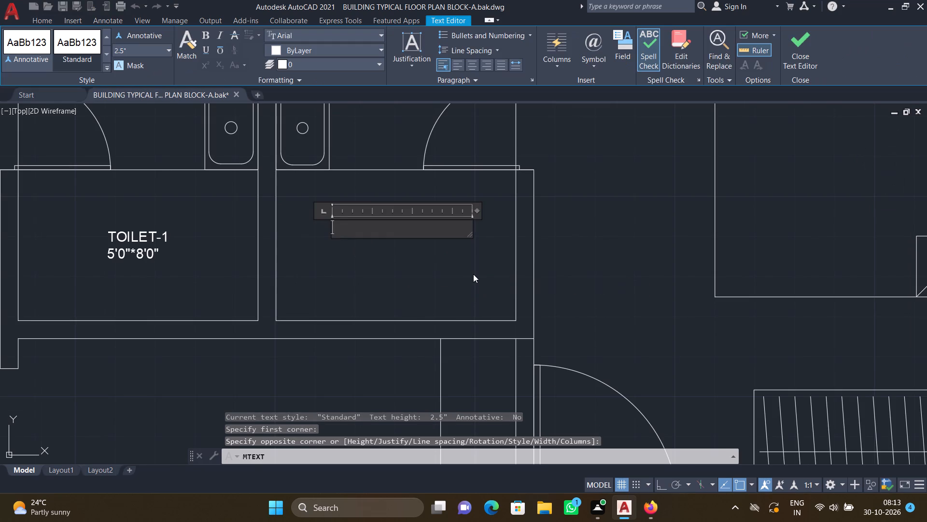
Enter the label text TOILET-2 with 5'0"*8'0" on the second line and save the multiline text.
type("TOILET")
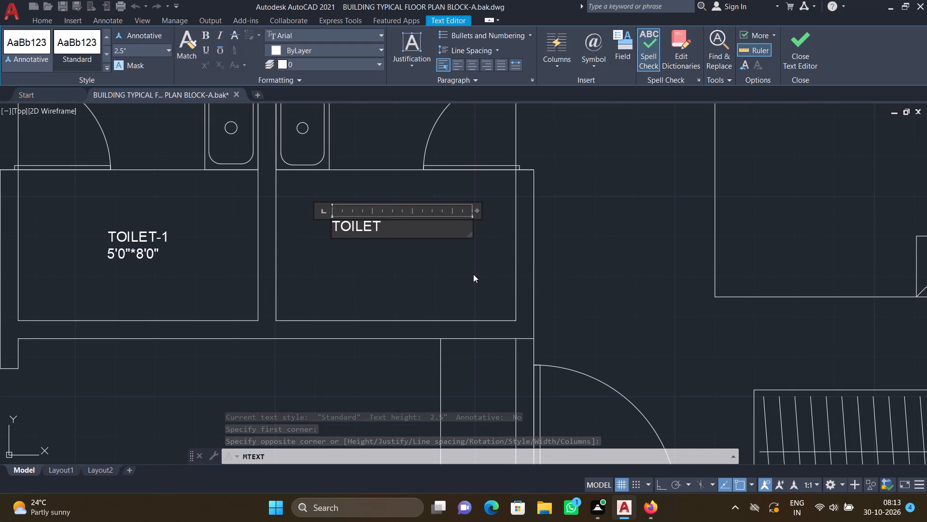
type("-2")
key("Return")
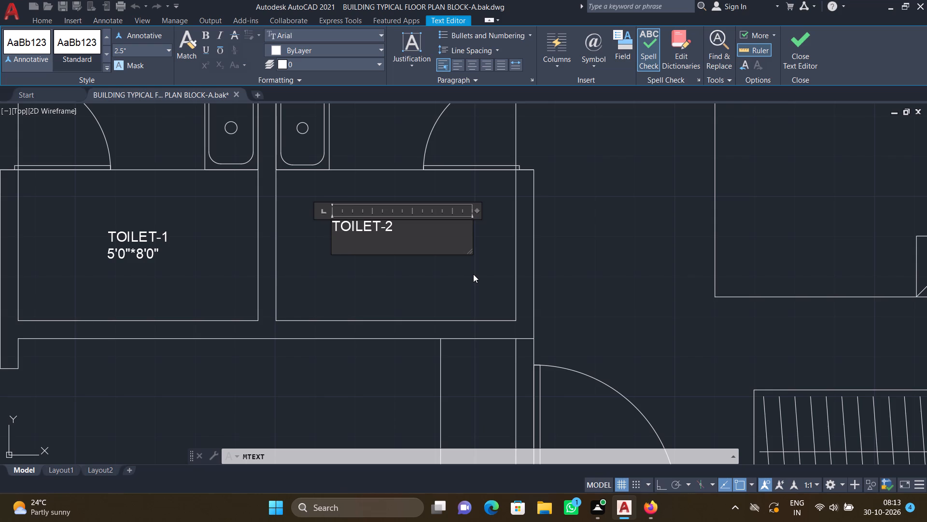
type("5'")
type("0\"")
key("asterisk")
type("8'")
type("0\"")
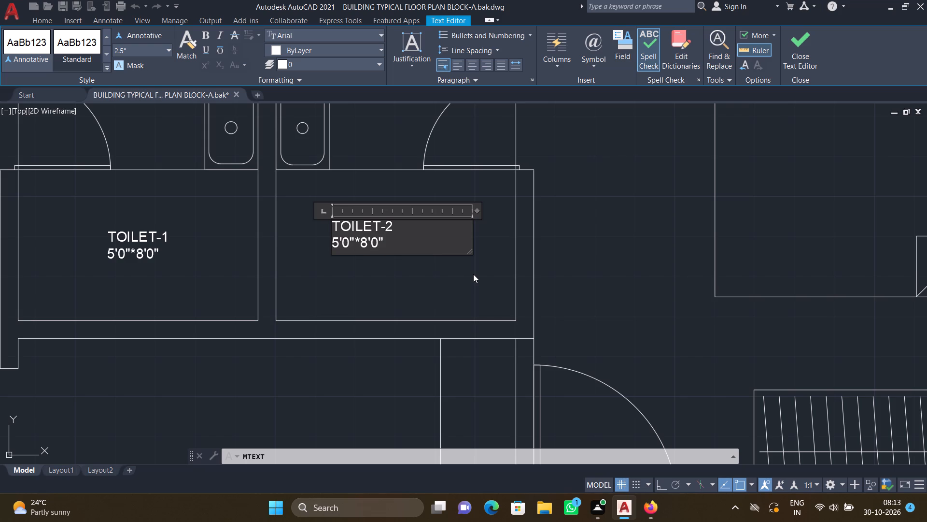
key("Return")
key("Escape")
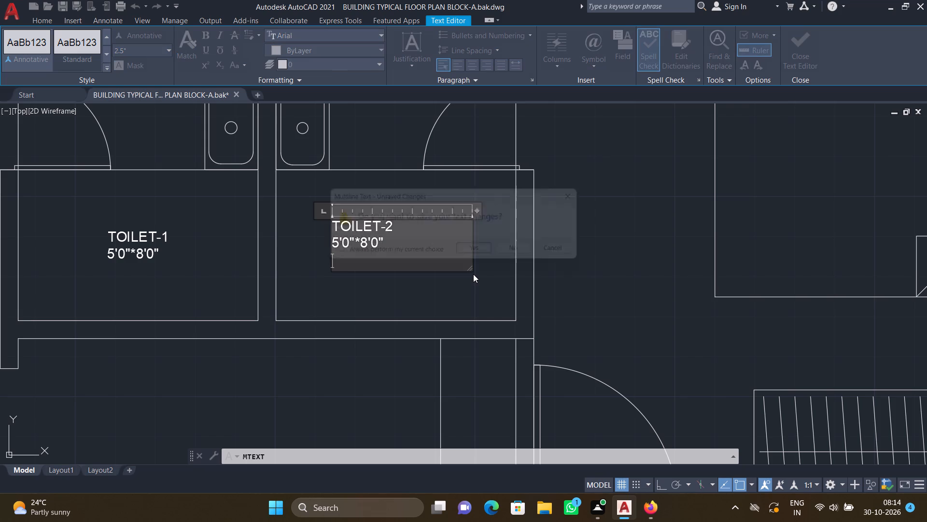
left_click(478, 256)
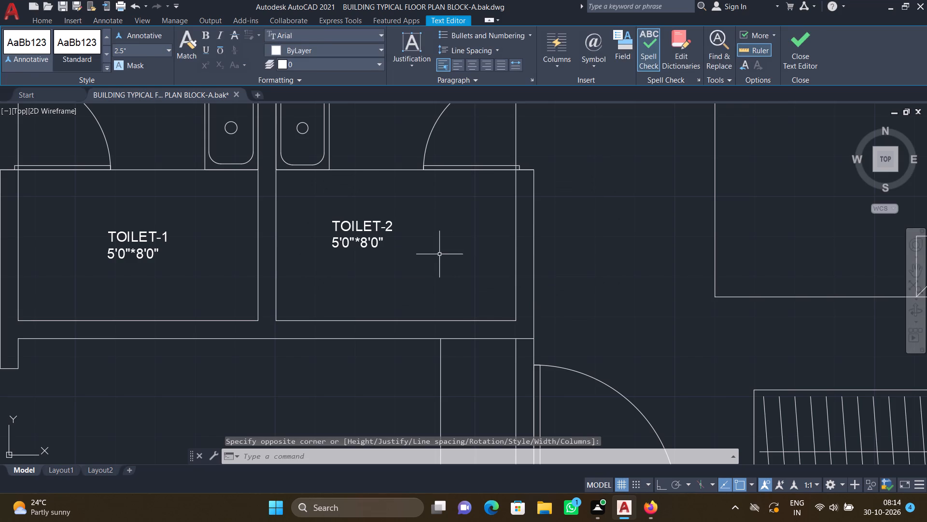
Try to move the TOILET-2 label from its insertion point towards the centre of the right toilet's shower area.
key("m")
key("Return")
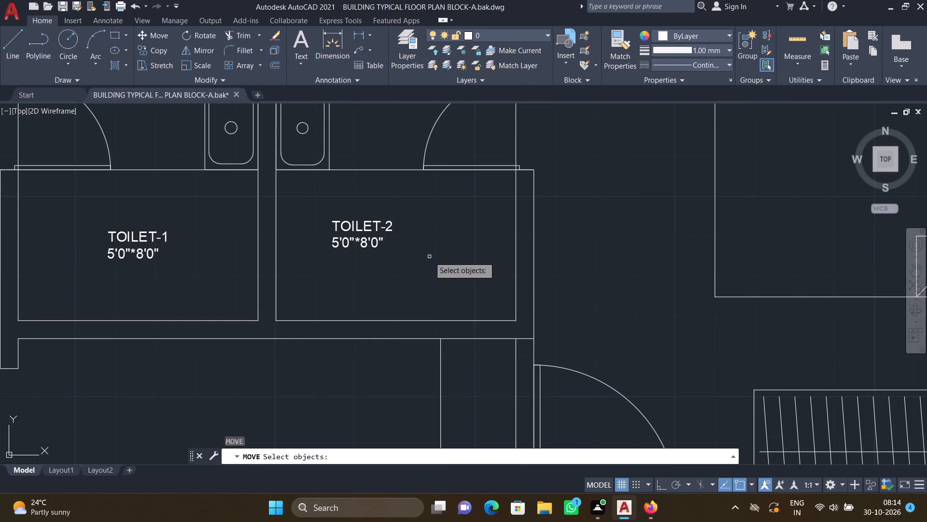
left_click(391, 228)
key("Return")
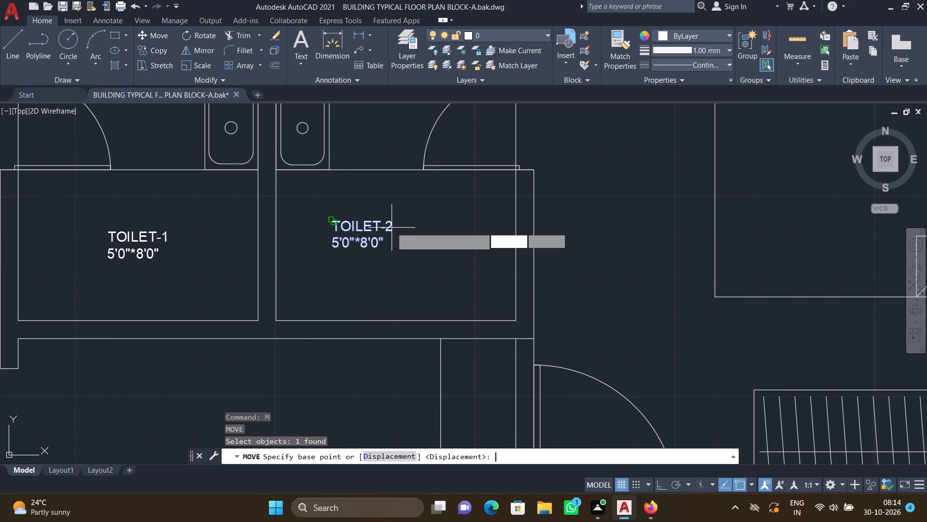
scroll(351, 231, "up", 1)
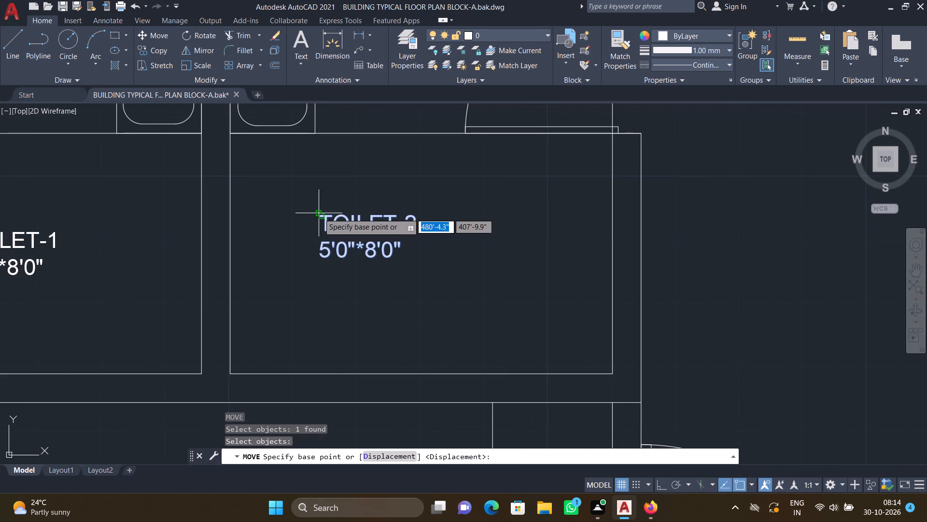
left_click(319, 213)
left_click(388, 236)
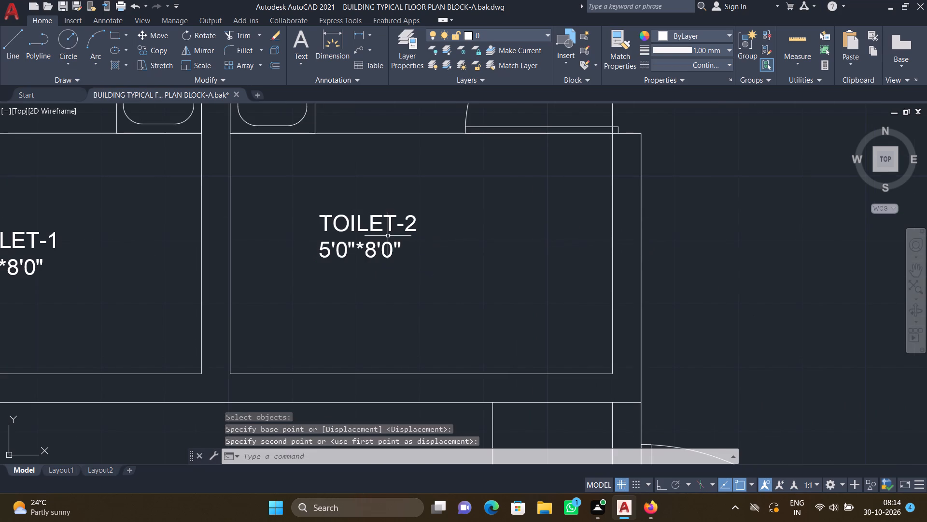
Move the TOILET-2 label right and slightly down, nearer the centre of the right toilet's shower area.
key("m")
key("Return")
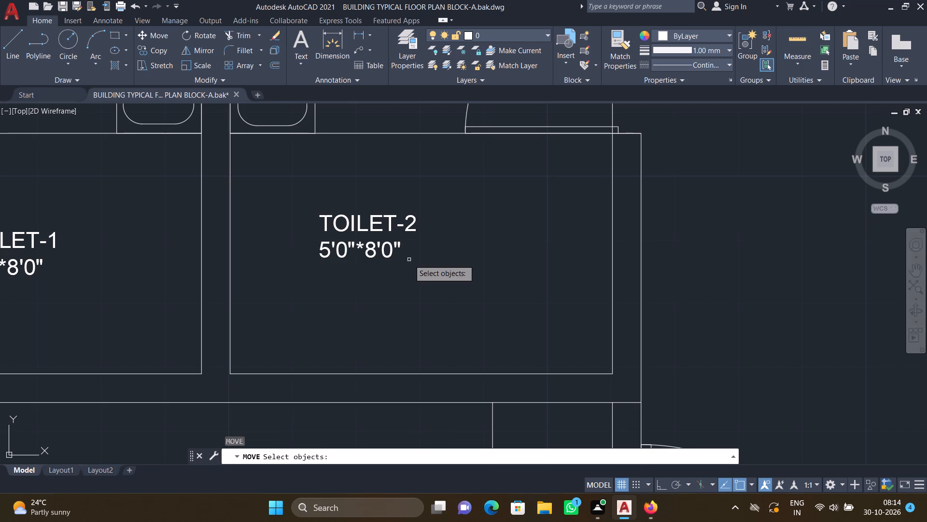
left_click(390, 242)
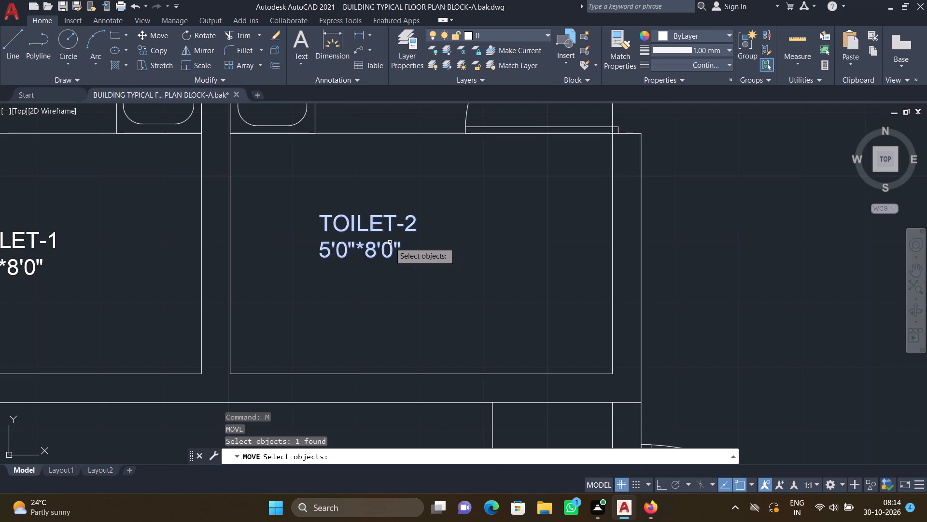
key("Return")
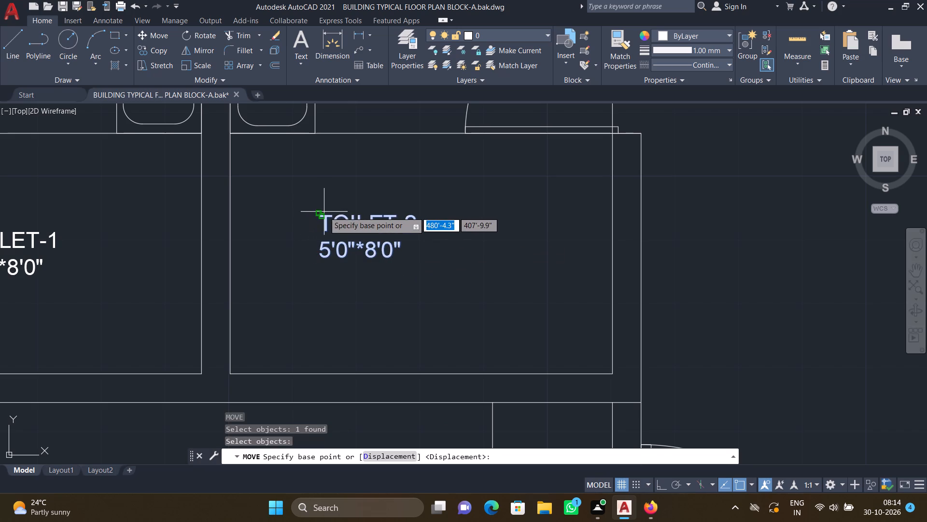
left_click(324, 212)
left_click(380, 226)
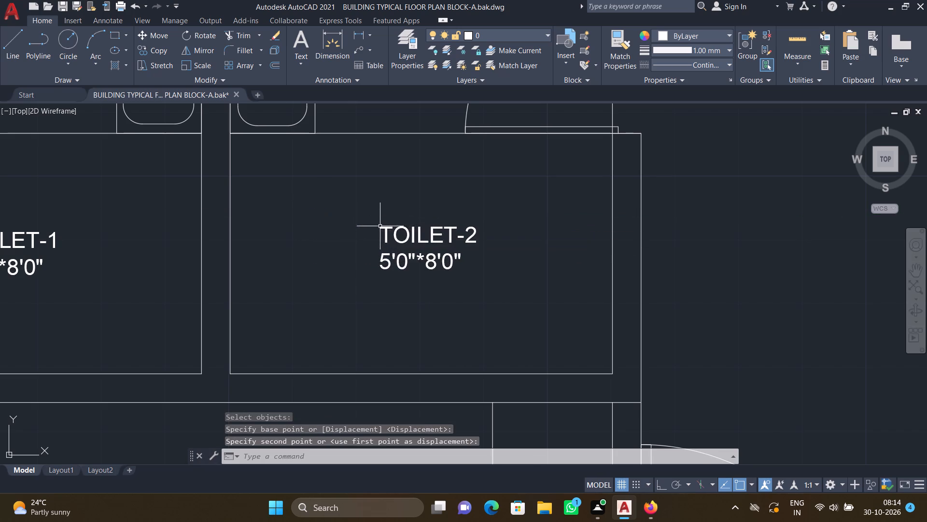
Add the multiline text label POOJA inside the narrow recess below the right toilet, beside the right bedroom's door.
scroll(380, 224, "down", 3)
middle_click_drag(389, 234, 291, 260)
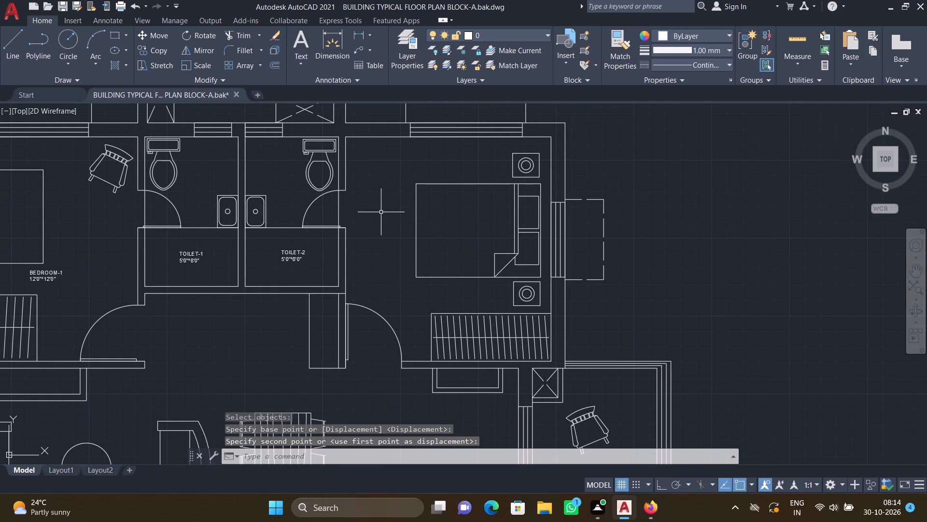
type("MT")
key("Return")
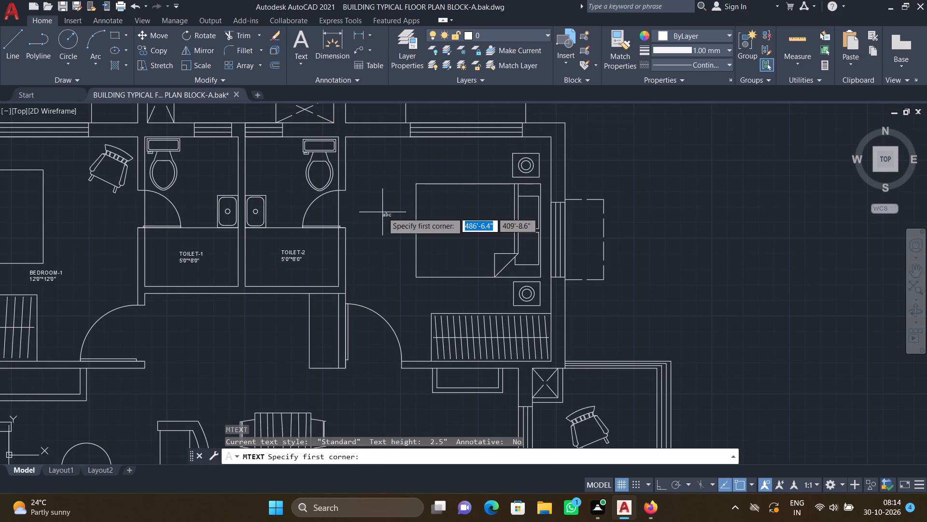
middle_click_drag(317, 278, 337, 185)
scroll(334, 239, "up", 4)
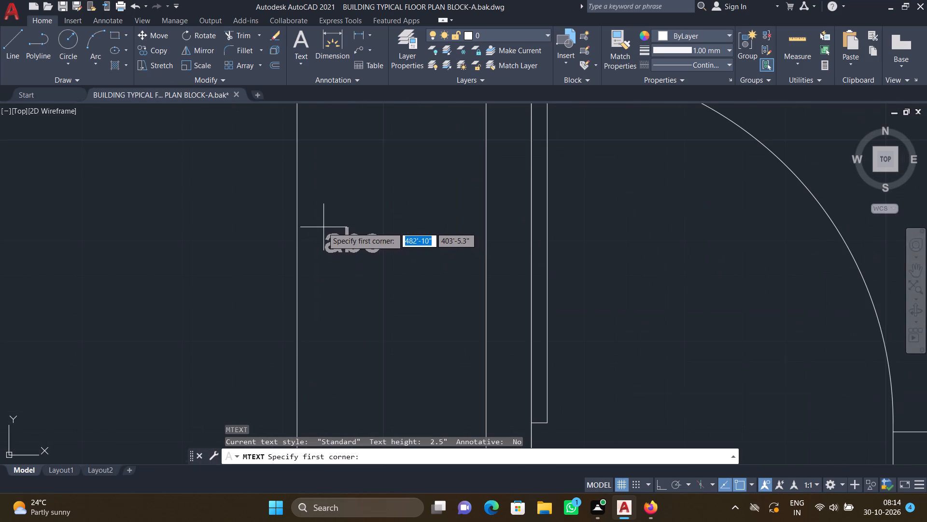
left_click_drag(310, 228, 314, 232)
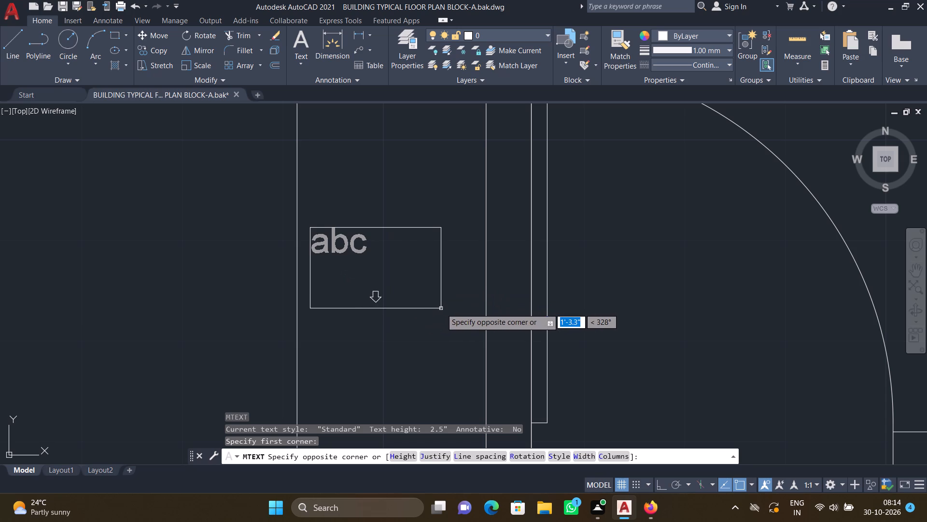
left_click(451, 304)
type("POO")
type("JA")
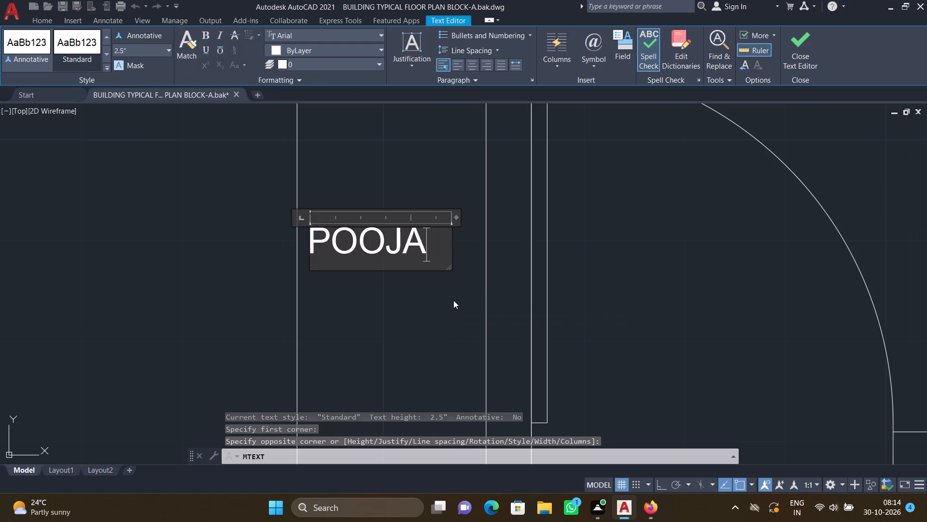
key("Return")
key("Escape")
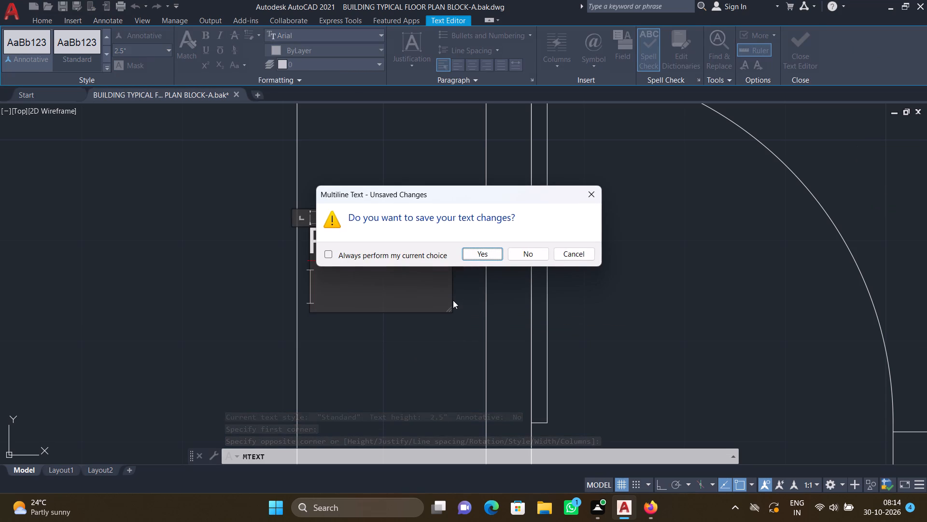
left_click(485, 251)
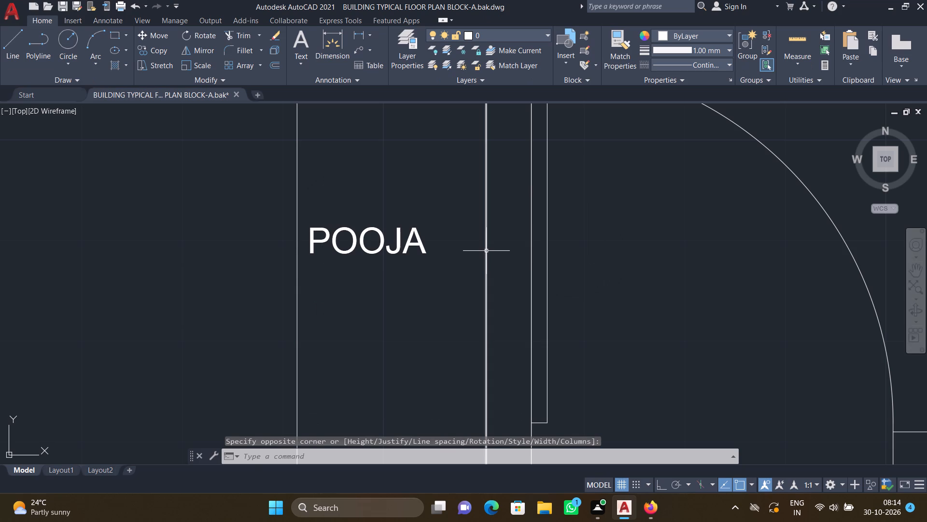
Rotate the POOJA label 90° with ortho on, about a point near its centre, so it reads vertically along the narrow recess.
key("F8")
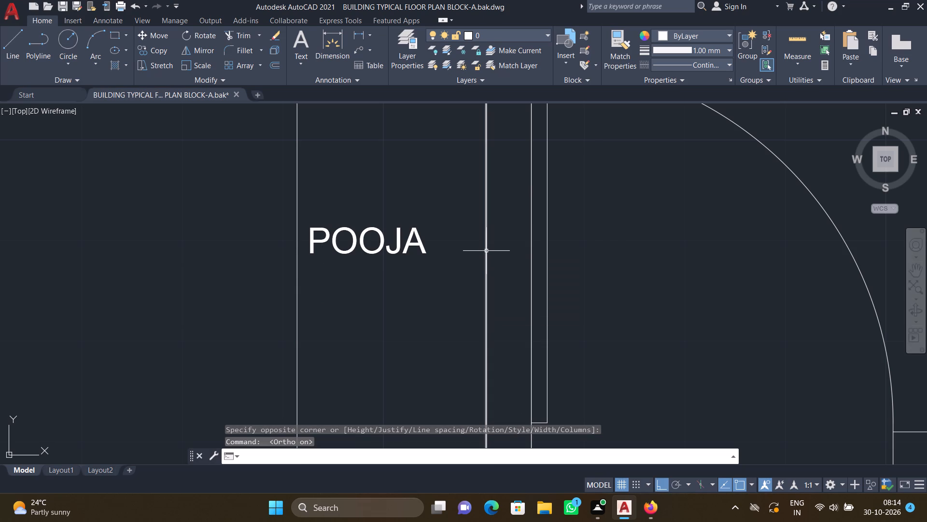
type("RO")
key("Return")
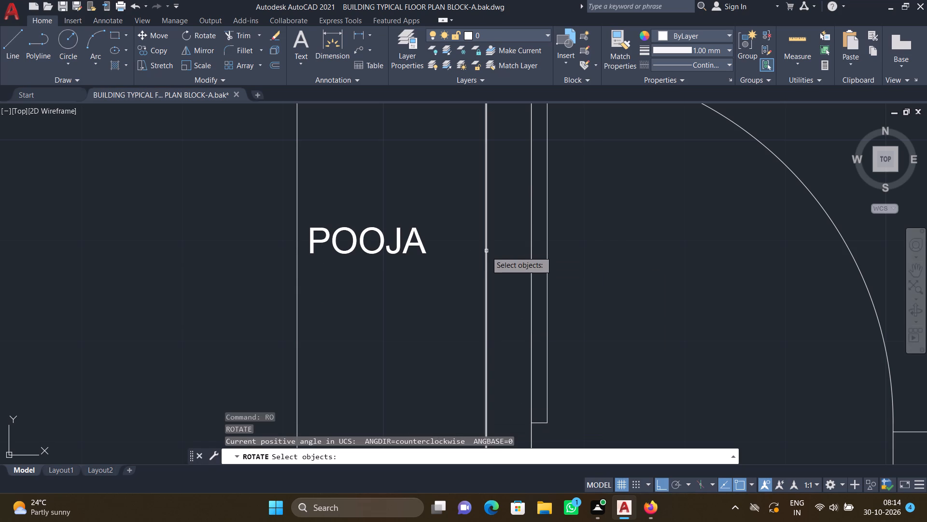
left_click(424, 249)
key("Return")
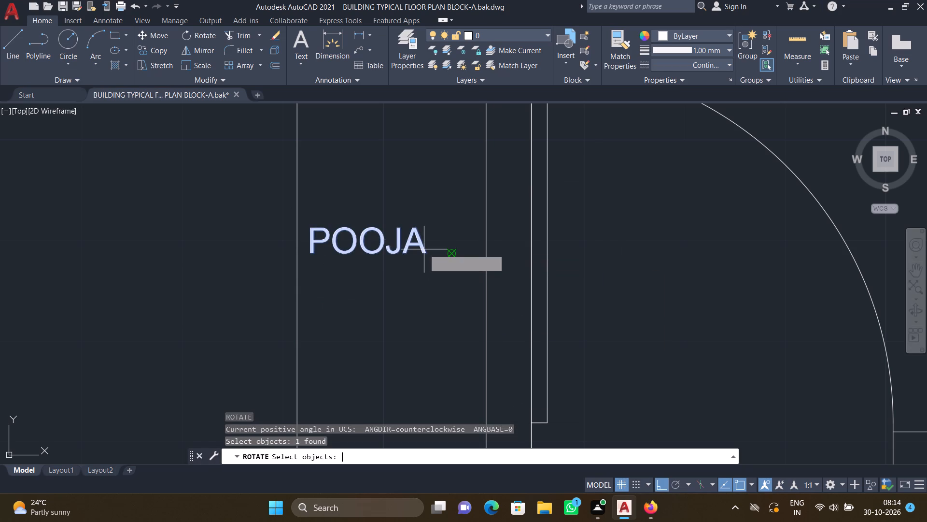
left_click(368, 231)
scroll(364, 201, "down", 1)
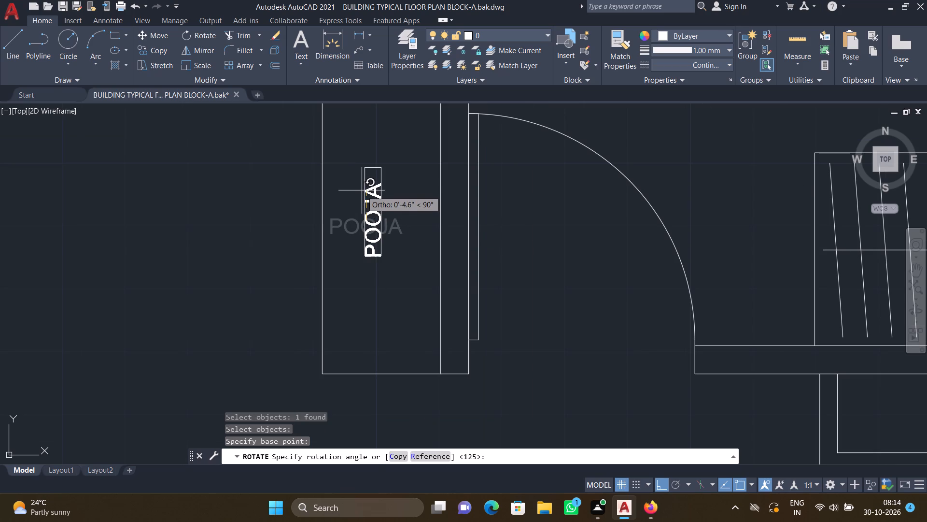
left_click(362, 188)
Add the multiline label BEDROOM-2 with 11'0"*12'0" on the second line, between the right bedroom's bed and wardrobe.
scroll(378, 178, "down", 3)
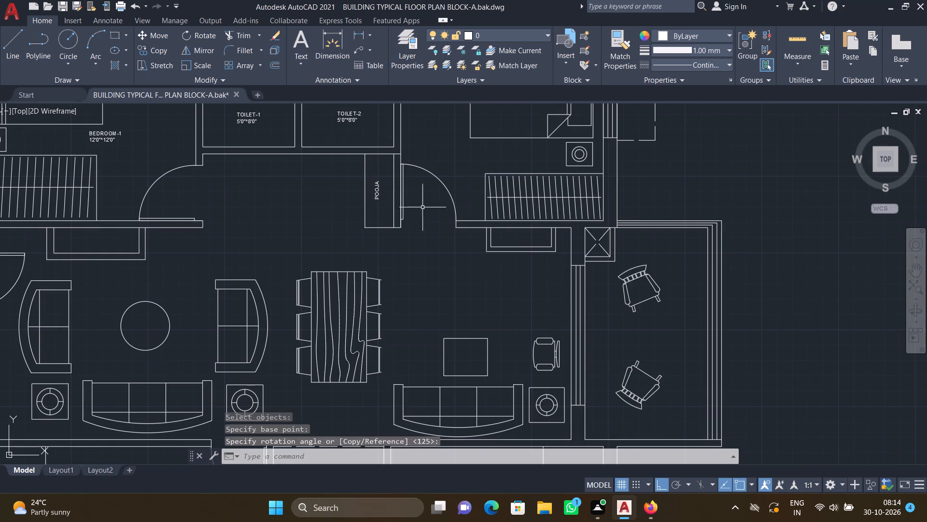
middle_click_drag(439, 208, 368, 292)
scroll(375, 252, "down", 2)
scroll(374, 224, "up", 2)
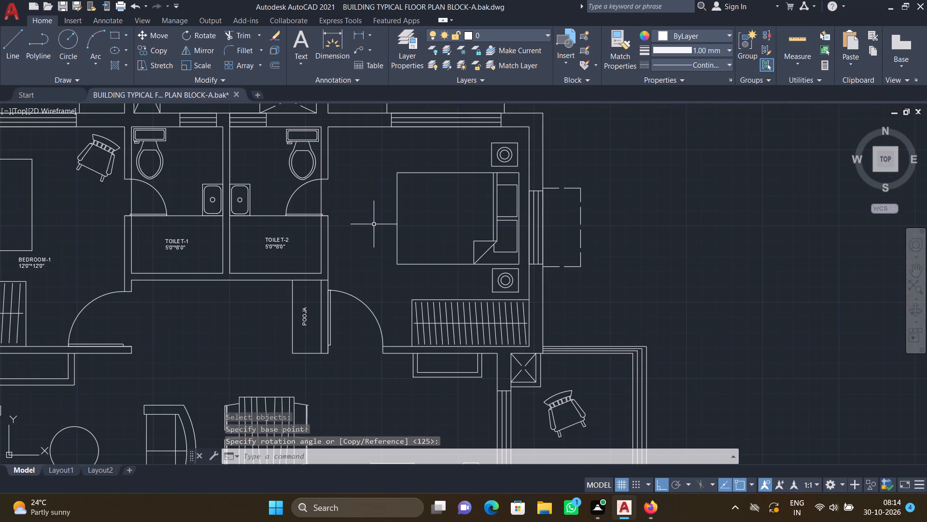
type("MT")
key("Return")
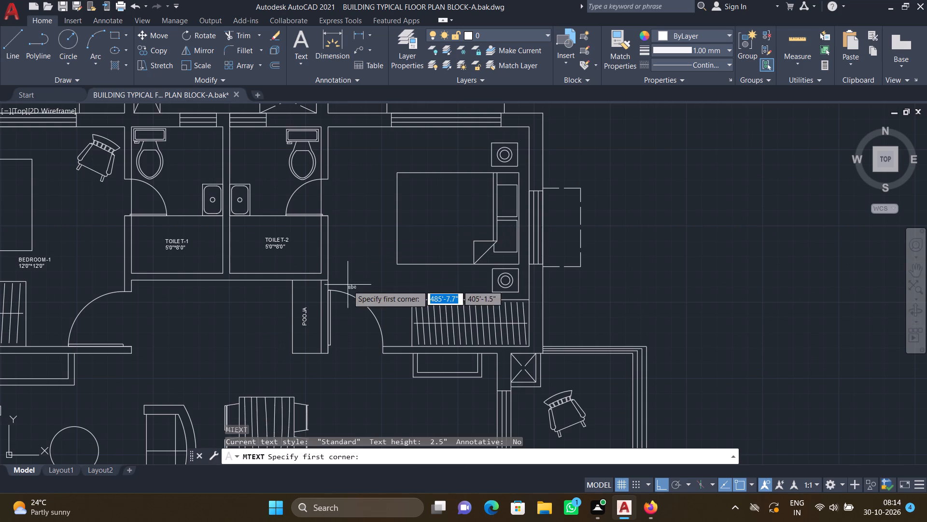
middle_click_drag(334, 233, 322, 201)
middle_click_drag(315, 190, 310, 182)
left_click(334, 282)
middle_click_drag(322, 274, 269, 207)
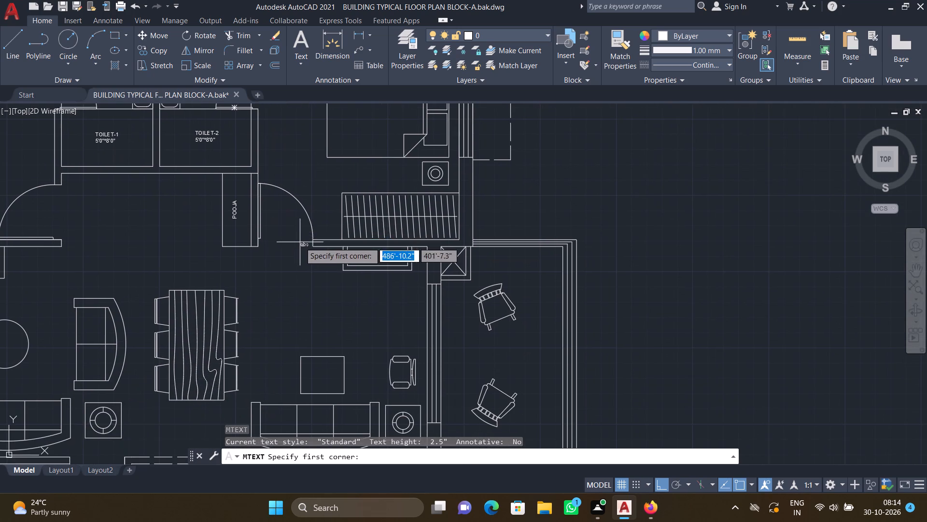
scroll(318, 174, "up", 3)
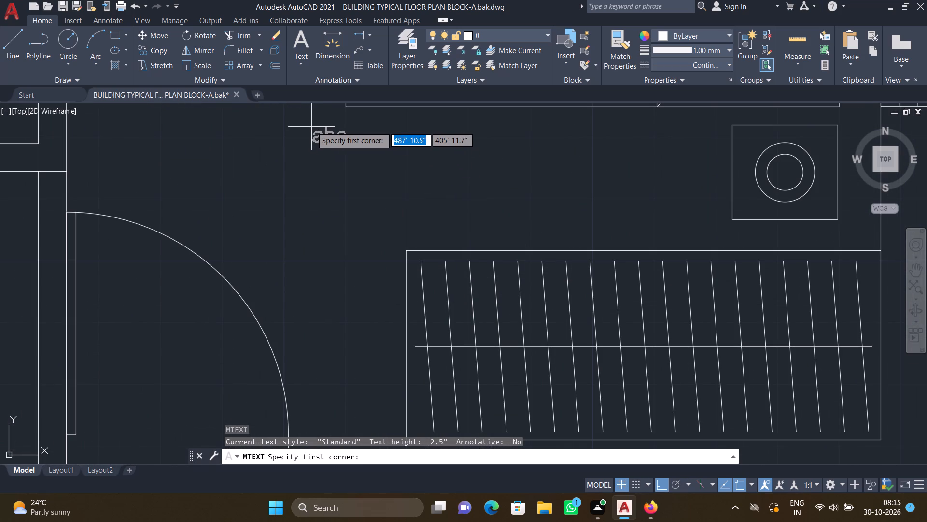
left_click_drag(308, 129, 311, 136)
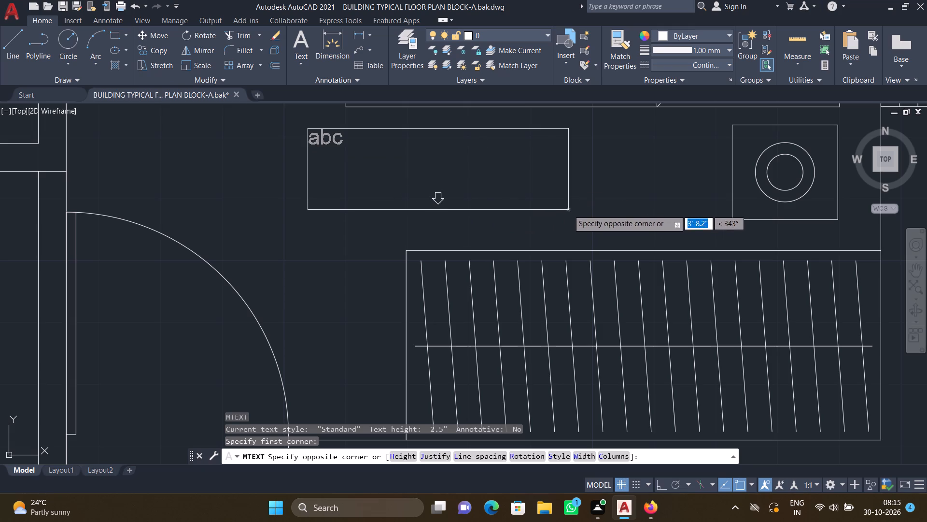
left_click(568, 210)
type("BEDR")
type("OOM-2")
key("Return")
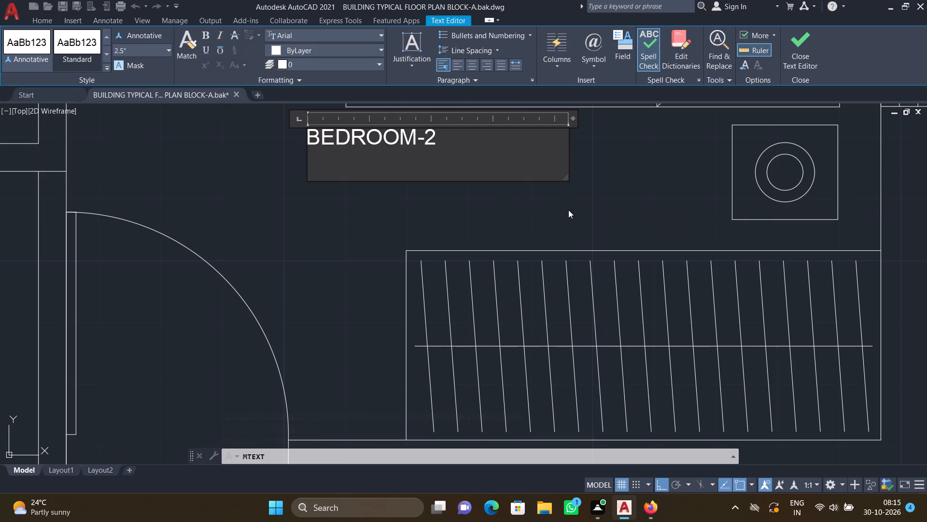
type("11'")
type("0\"*")
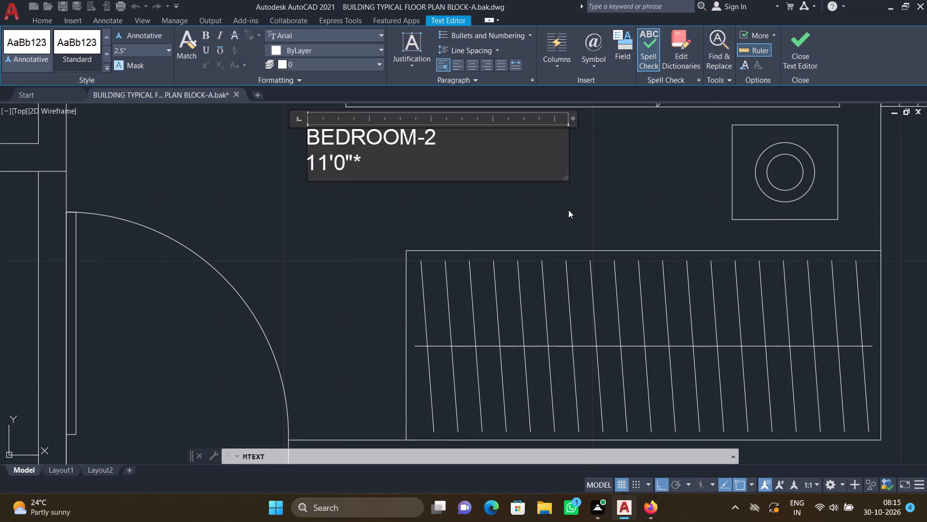
type("12'")
type("0\"")
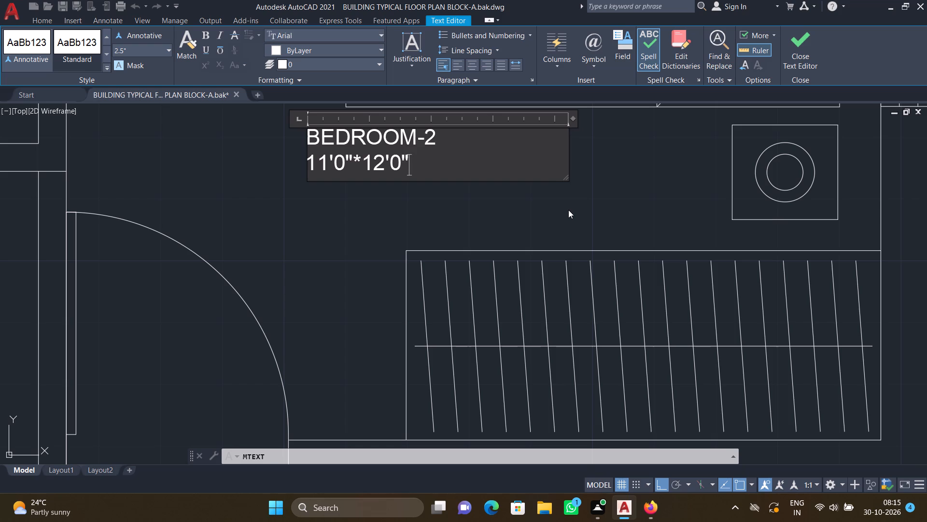
key("Return")
key("Escape")
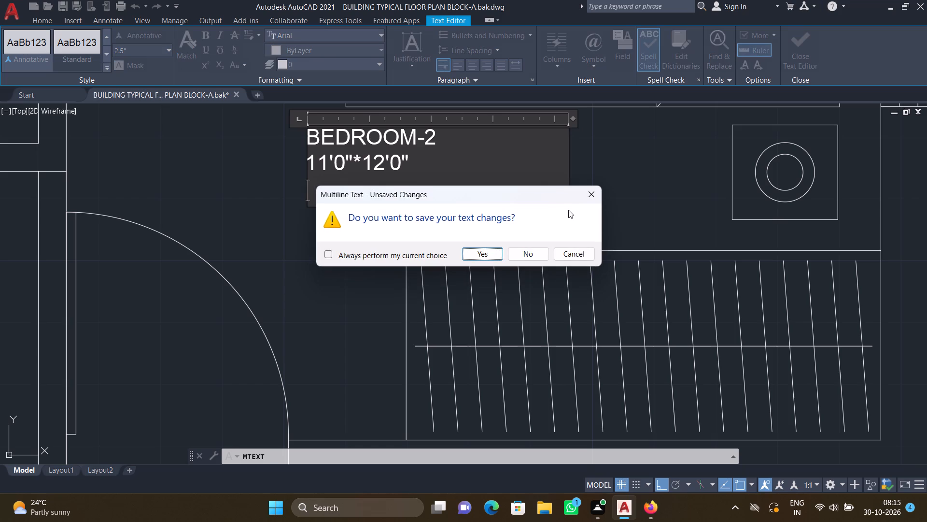
left_click(480, 257)
Add the multiline label DRAWING with 12'7"*11'6" on the second line, above the round table in the right unit's sitting area.
scroll(427, 228, "down", 4)
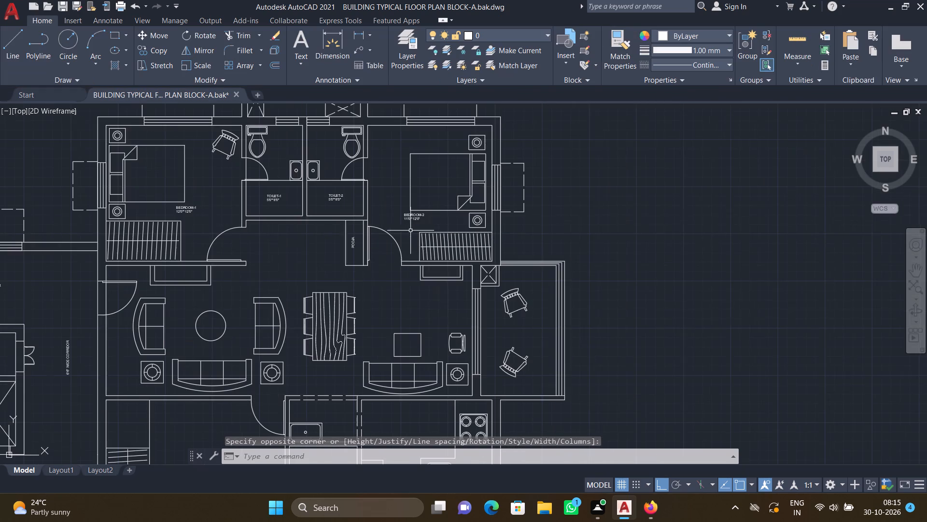
middle_click_drag(378, 258, 445, 233)
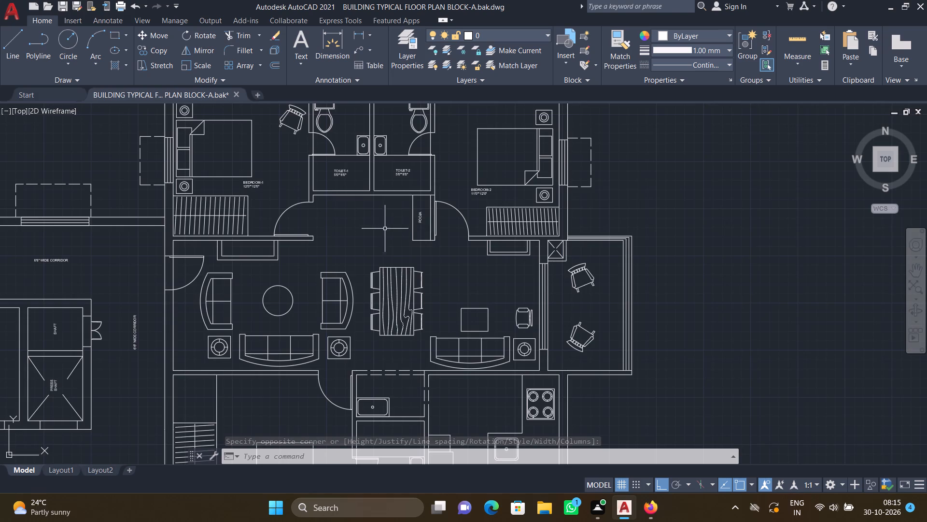
scroll(362, 232, "down", 1)
middle_click_drag(326, 245, 393, 213)
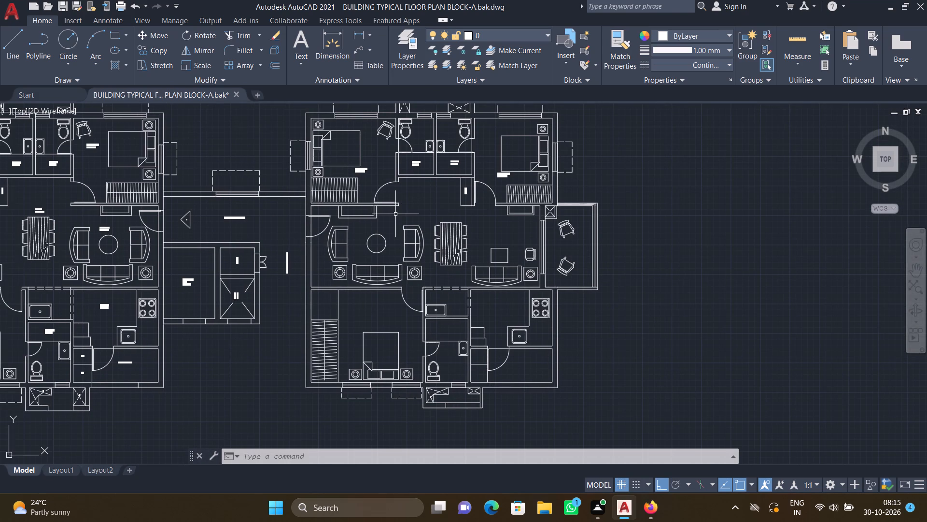
scroll(370, 227, "up", 3)
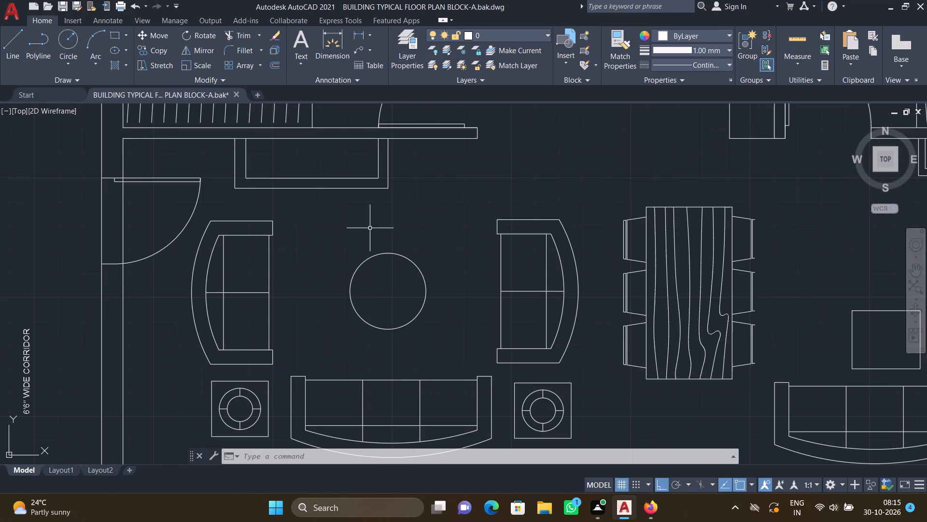
type("MT")
key("Return")
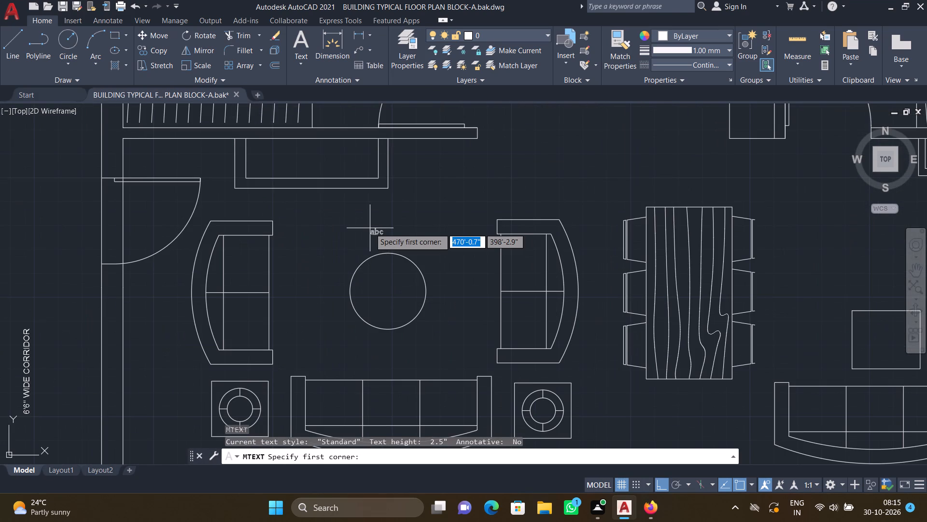
scroll(315, 220, "up", 1)
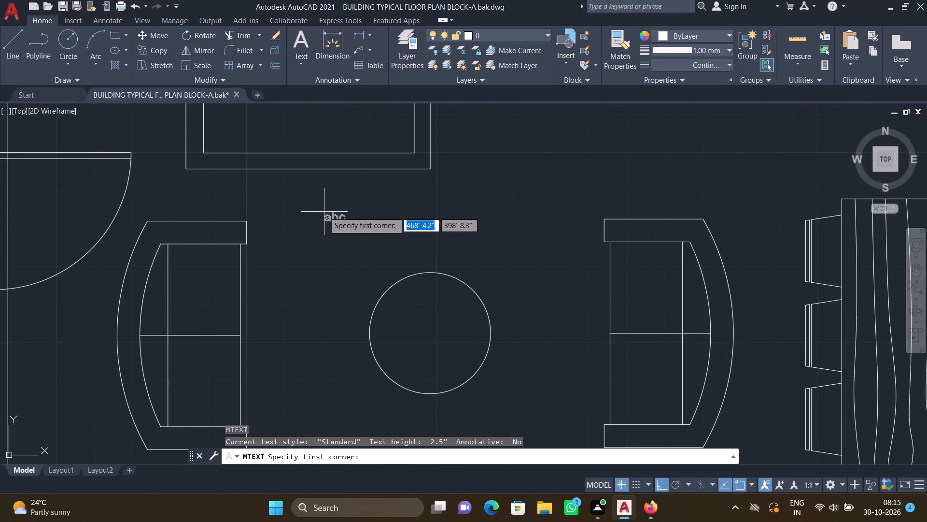
left_click(323, 208)
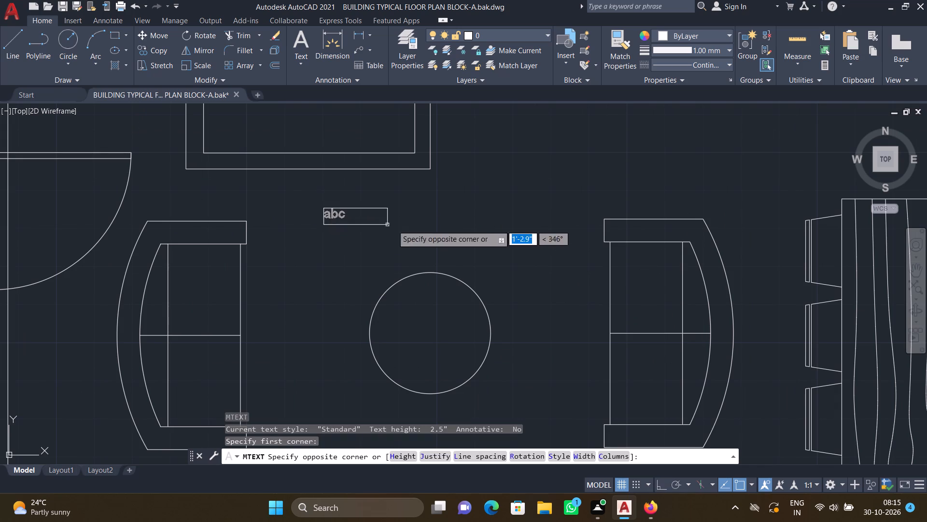
left_click(531, 260)
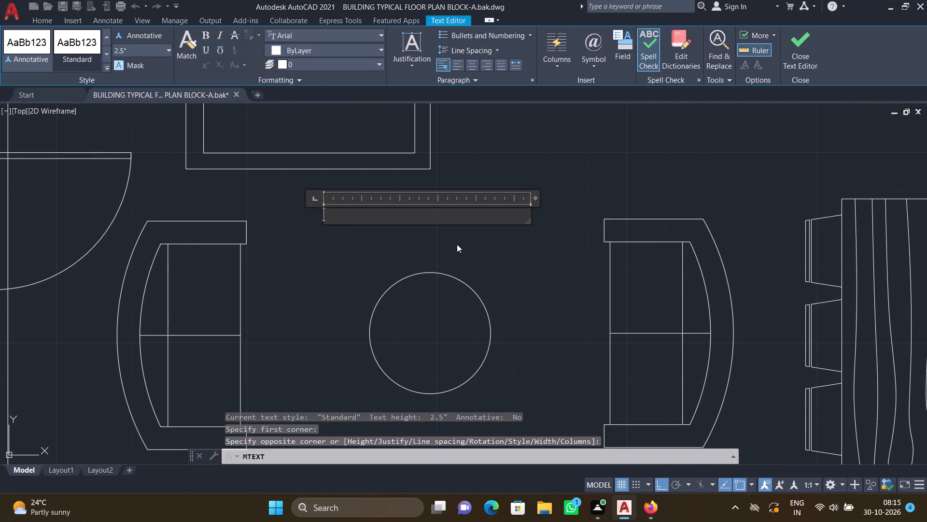
type("DRAW")
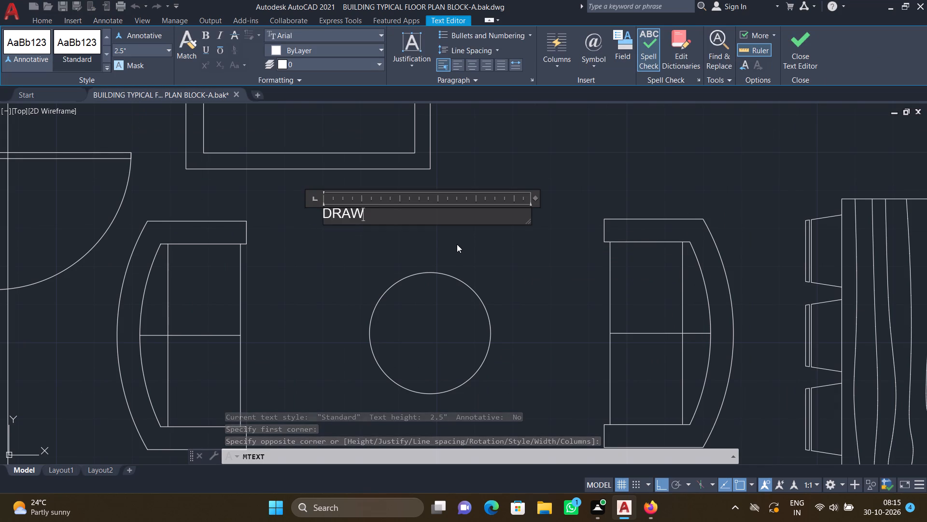
type("ING")
key("Return")
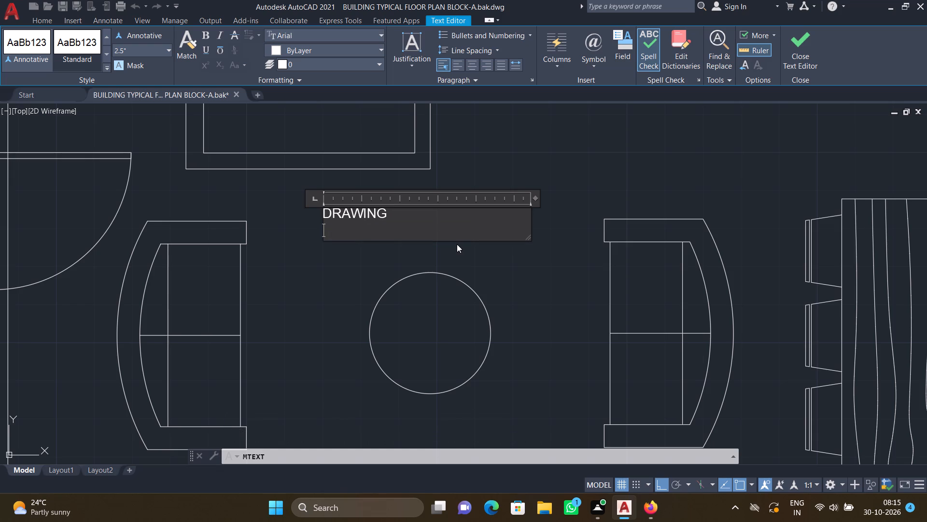
type("12'")
key("7")
type("\"*")
type("11'")
key("6")
key("shift+quotedbl")
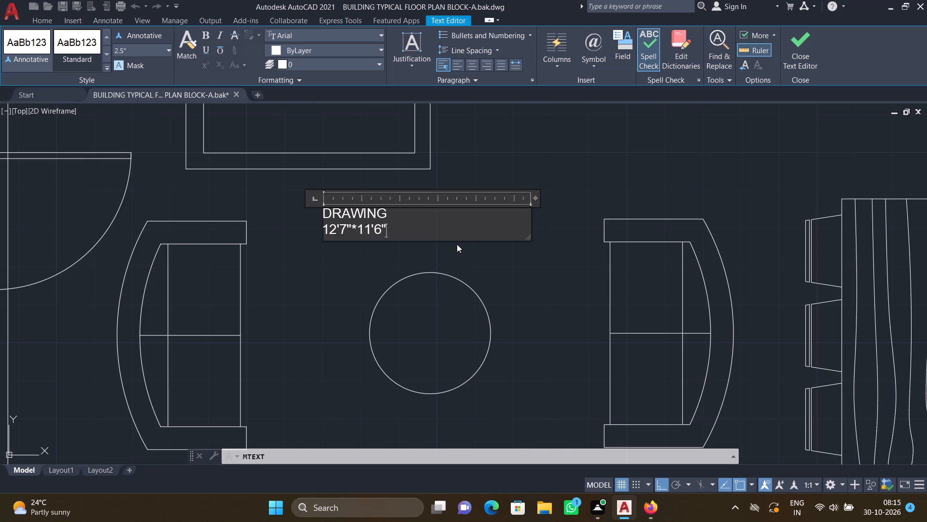
key("Return")
key("Escape")
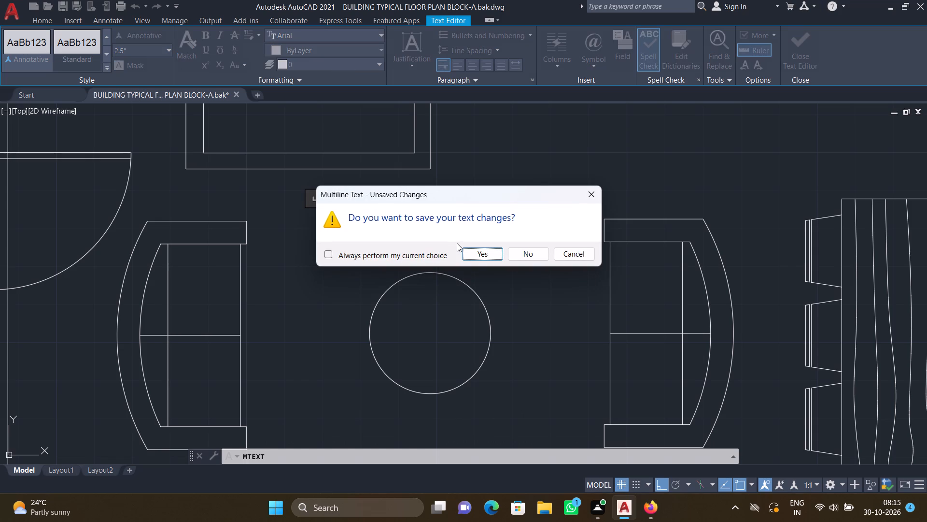
left_click(494, 255)
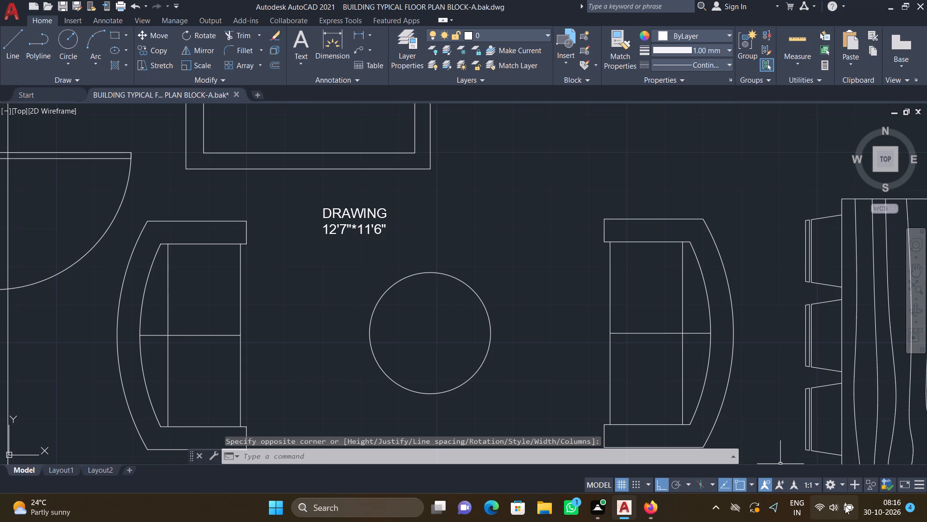
Move the DRAWING label horizontally about 1'-6" with ortho on, centring it above the round table in the right unit.
scroll(492, 296, "down", 1)
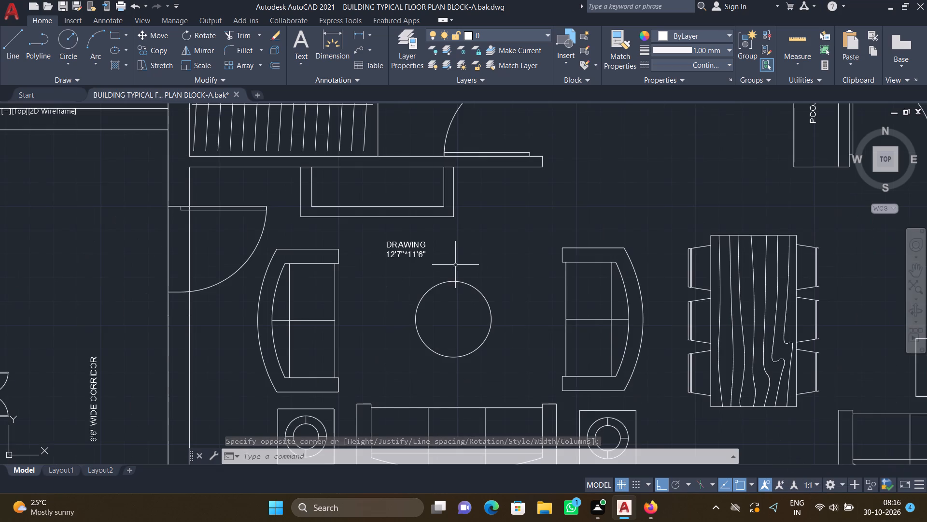
middle_click_drag(431, 254, 356, 235)
scroll(364, 237, "up", 2)
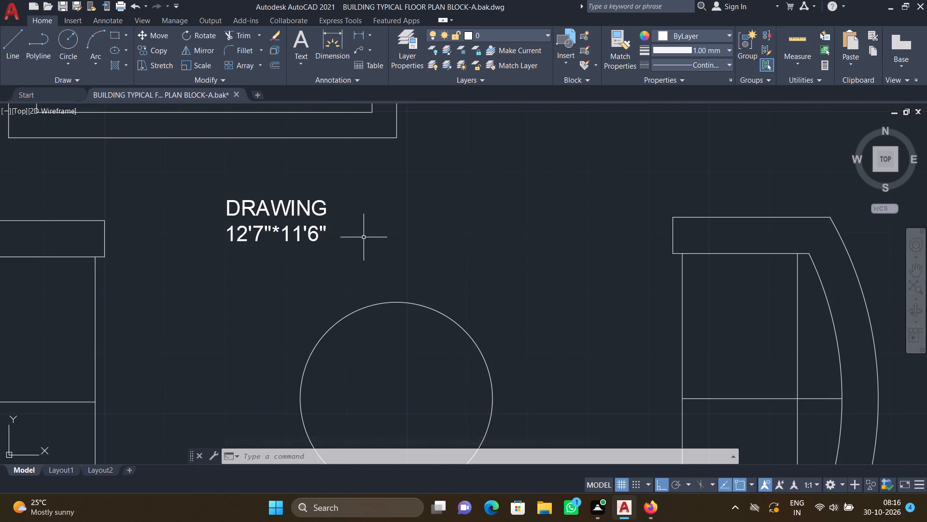
key("m")
key("Return")
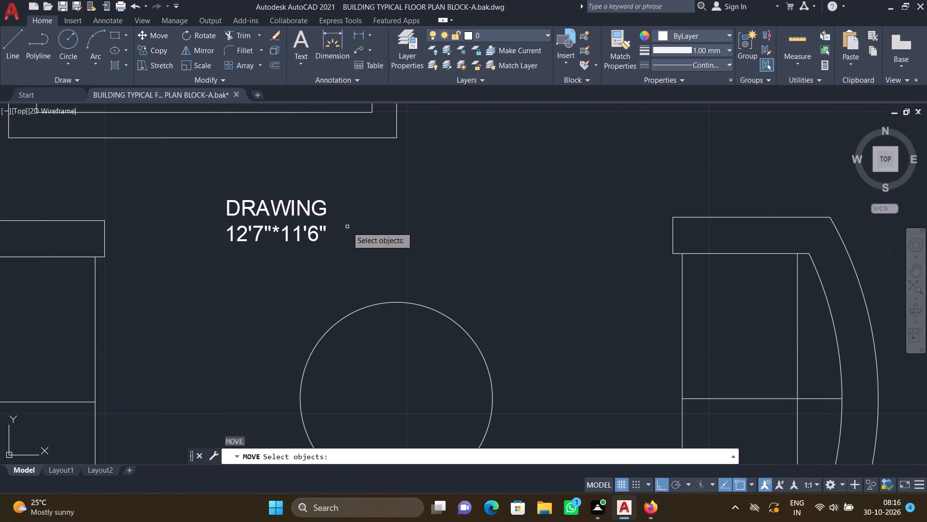
left_click(314, 209)
key("Return")
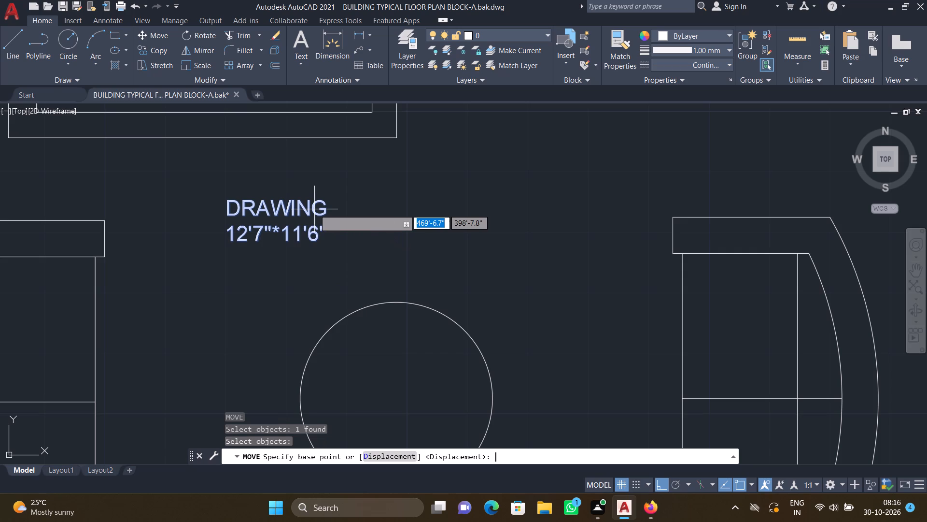
left_click(227, 202)
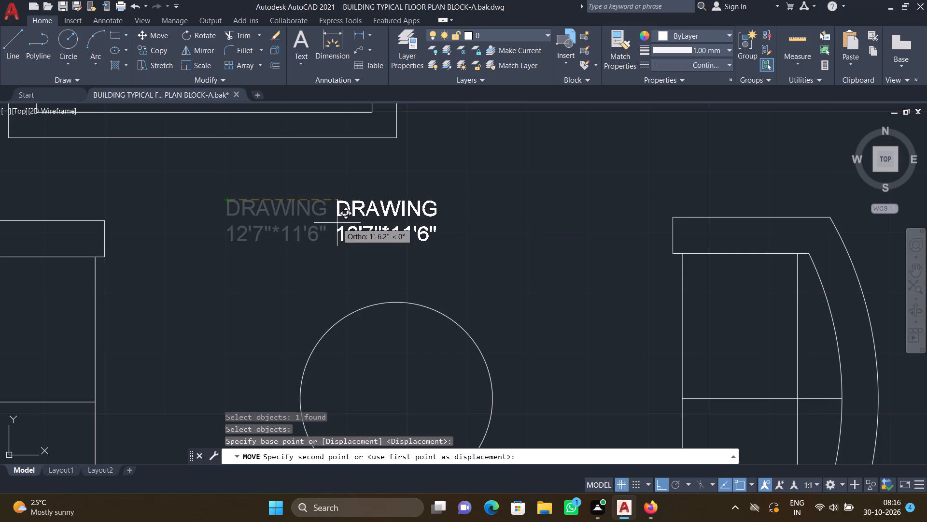
left_click(337, 223)
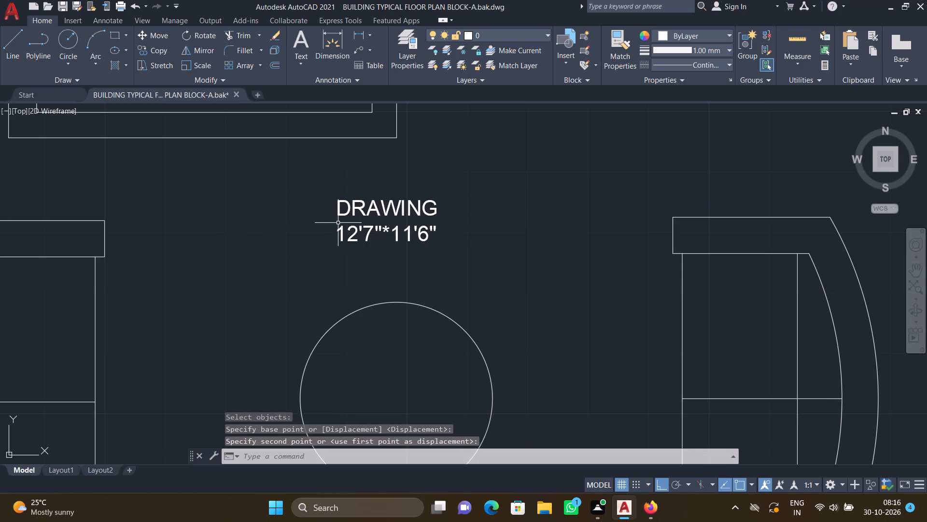
Add the multiline label DINING with 10'0"*15'6" on the second line, above the right unit's dining table.
scroll(474, 264, "down", 1)
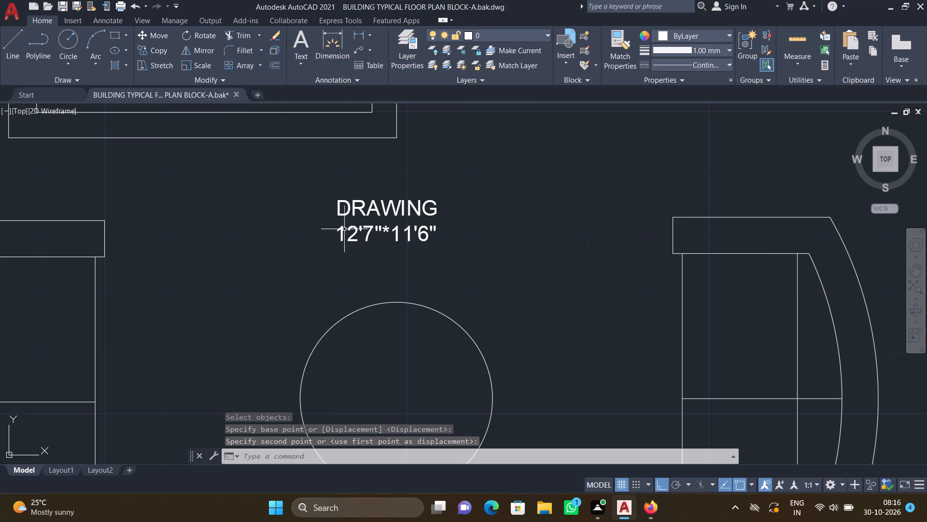
scroll(657, 344, "down", 1)
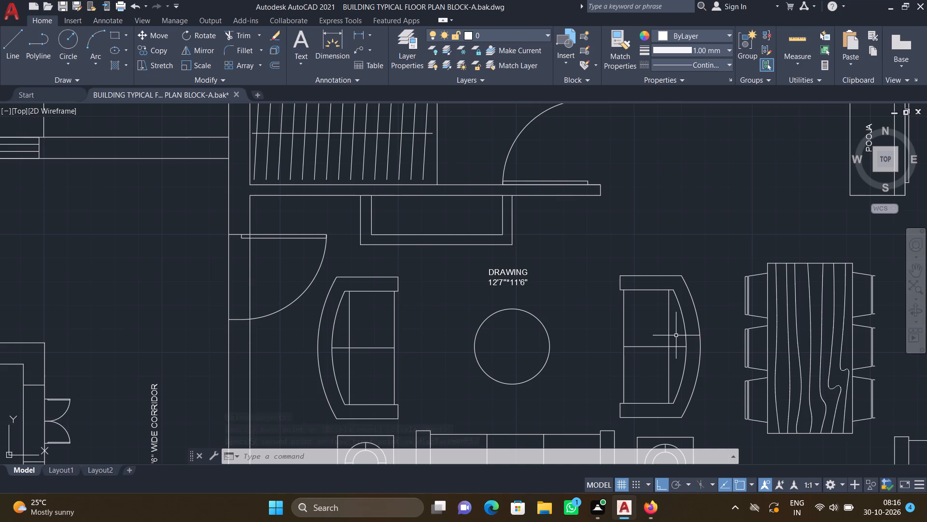
type("MT")
key("Return")
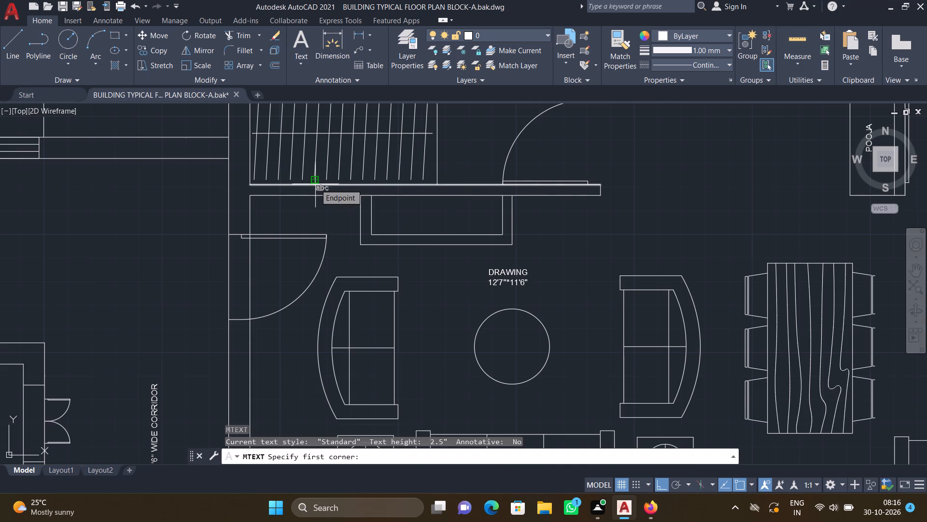
scroll(341, 190, "down", 2)
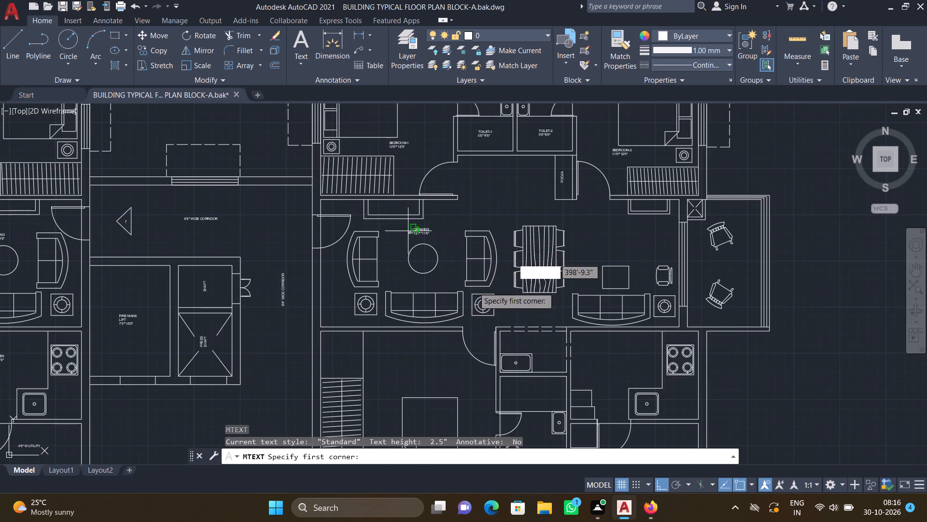
middle_click_drag(445, 283, 344, 260)
scroll(423, 182, "up", 2)
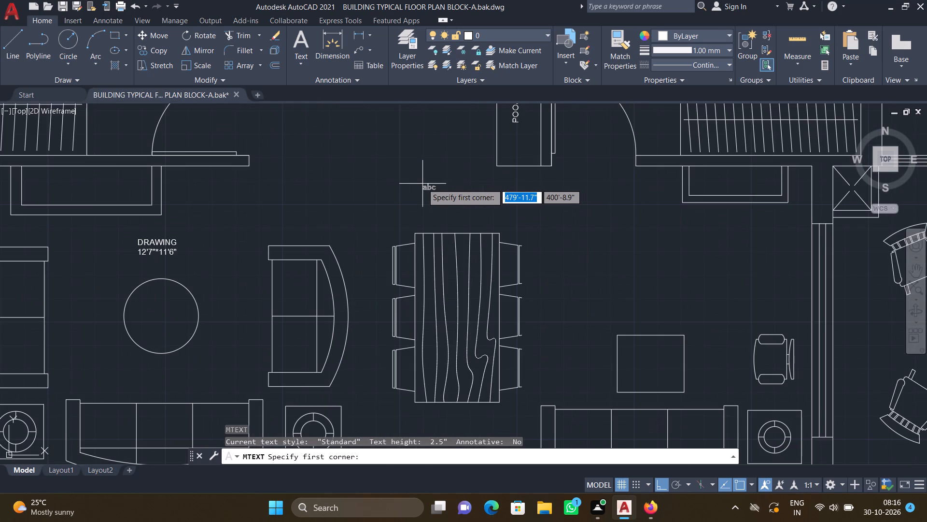
scroll(422, 177, "up", 2)
left_click_drag(407, 198, 410, 203)
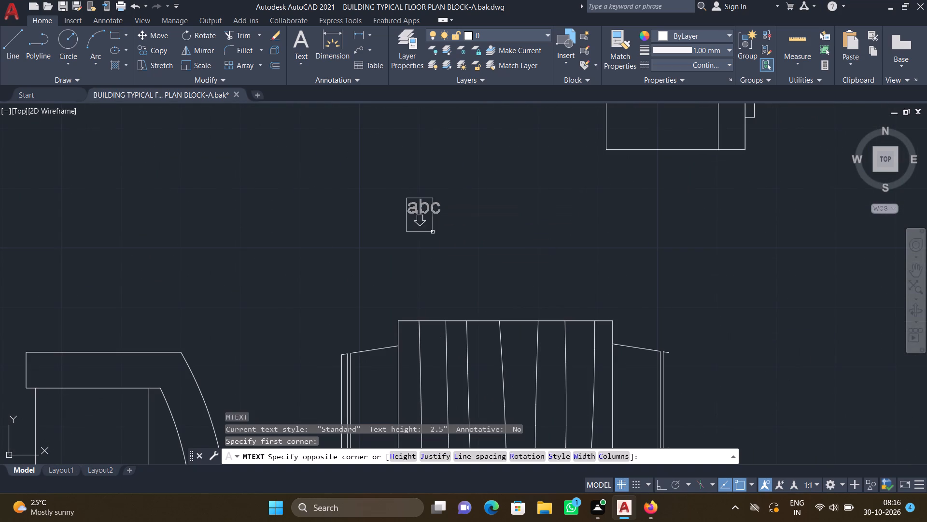
left_click(577, 269)
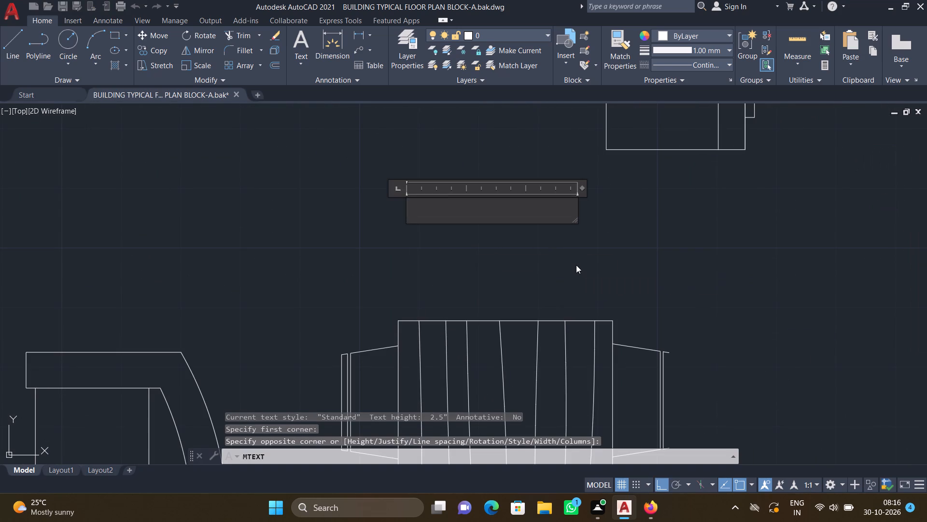
type("DINING")
key("Return")
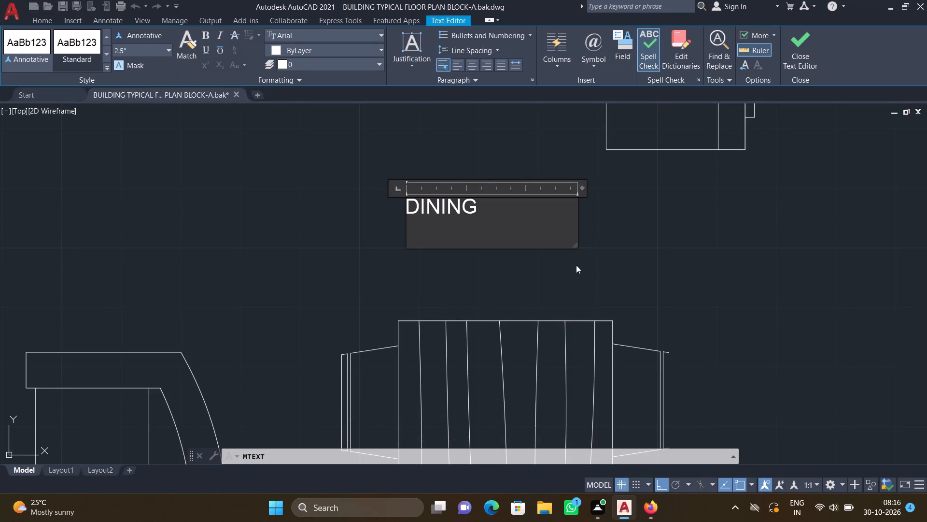
type("10'")
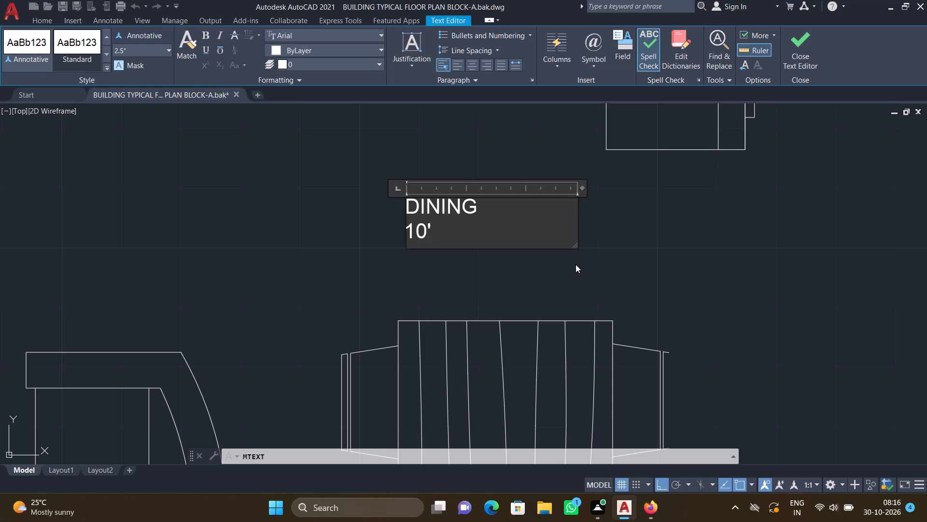
type("0\"*")
type("15'")
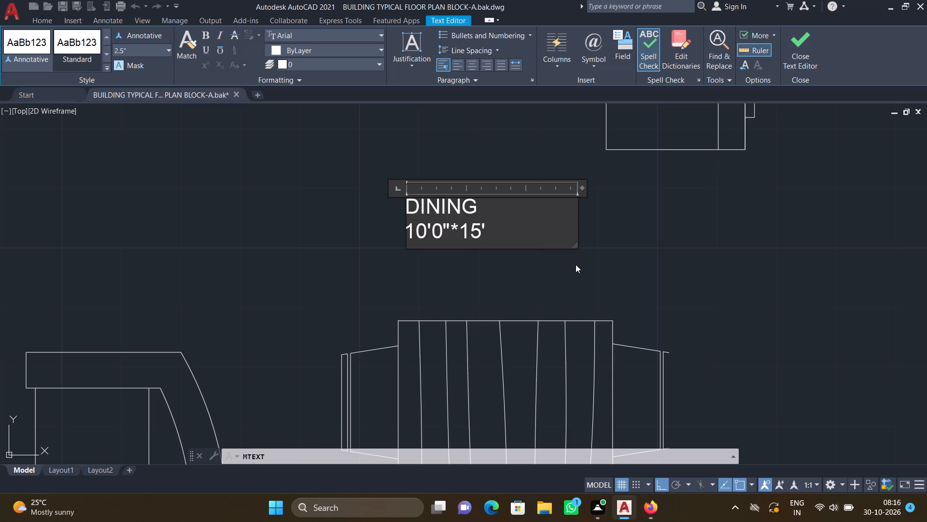
type("6\"")
key("Return")
key("Escape")
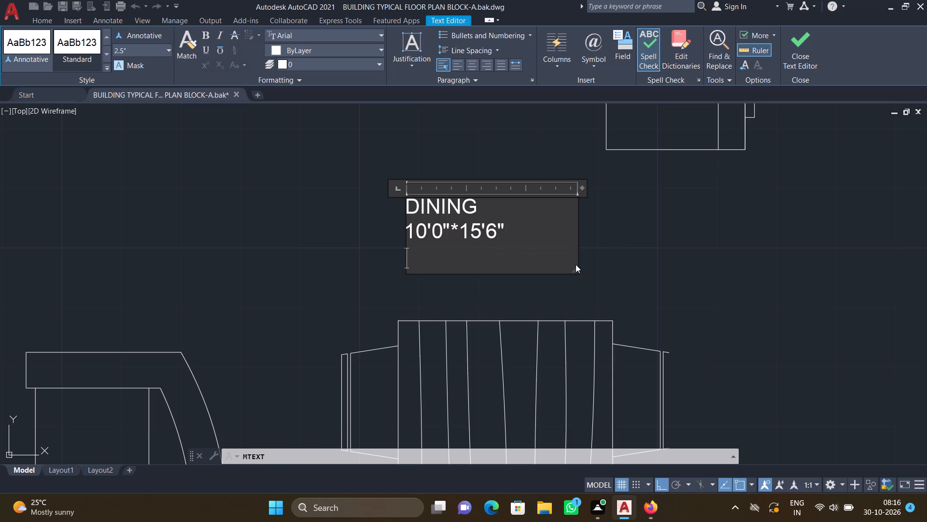
left_click(487, 254)
Move the DINING label down closer to the dining table's top edge, with ortho switched off.
scroll(487, 254, "down", 1)
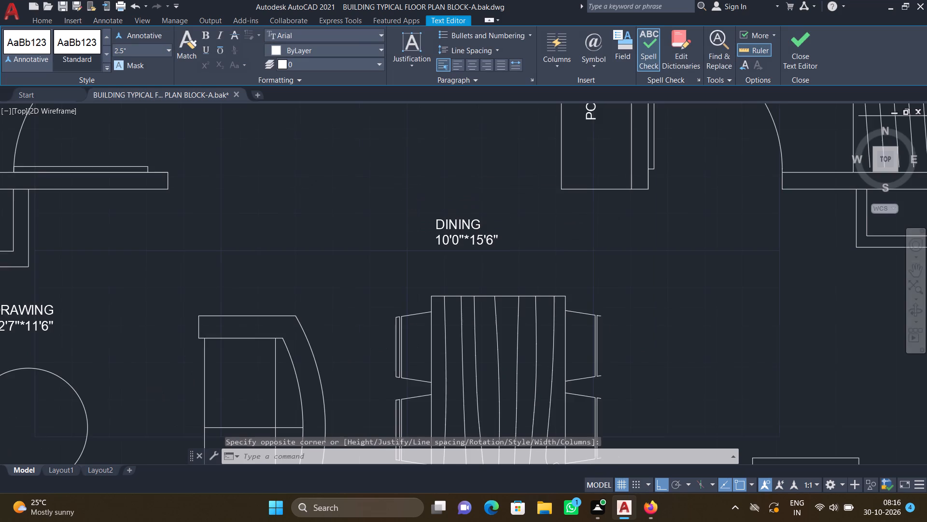
scroll(487, 254, "down", 1)
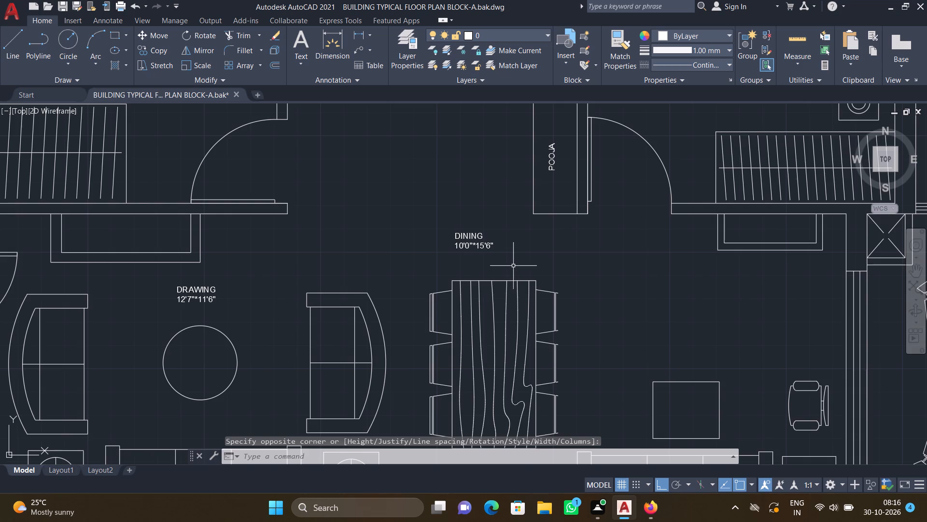
middle_click_drag(497, 267, 432, 265)
key("m")
key("Return")
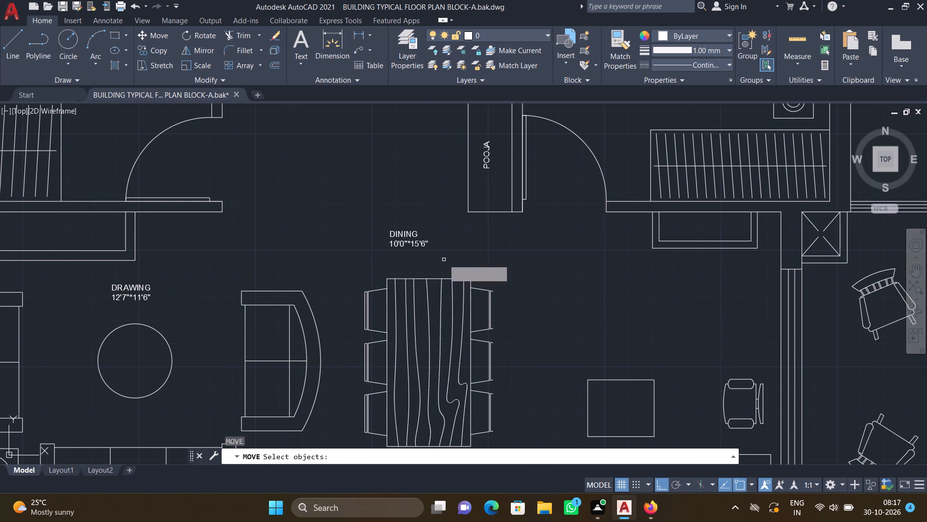
scroll(423, 251, "up", 1)
left_click(422, 241)
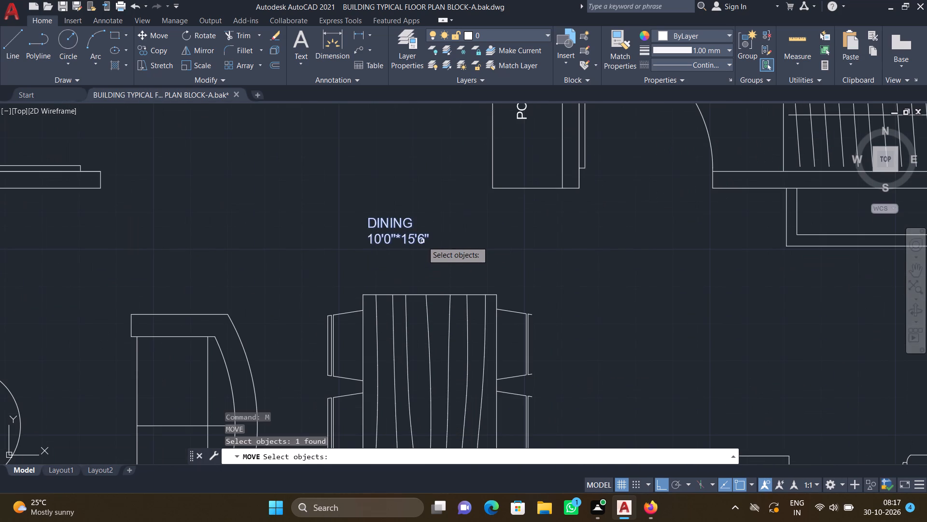
key("Return")
scroll(395, 214, "up", 2)
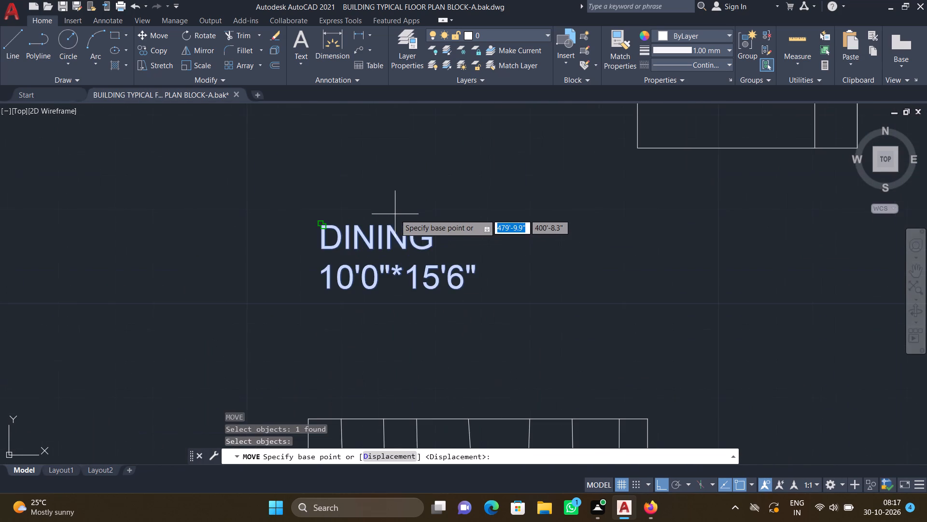
left_click(387, 227)
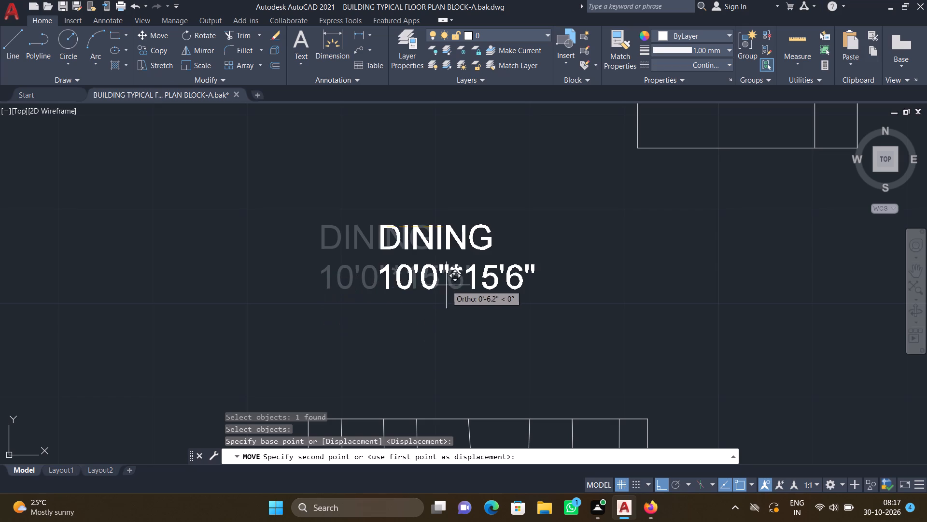
key("F8")
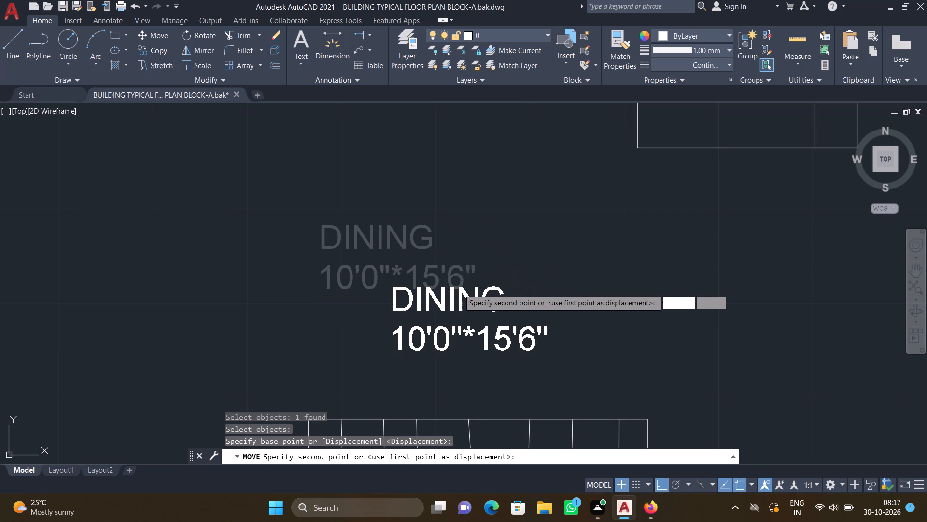
left_click(439, 299)
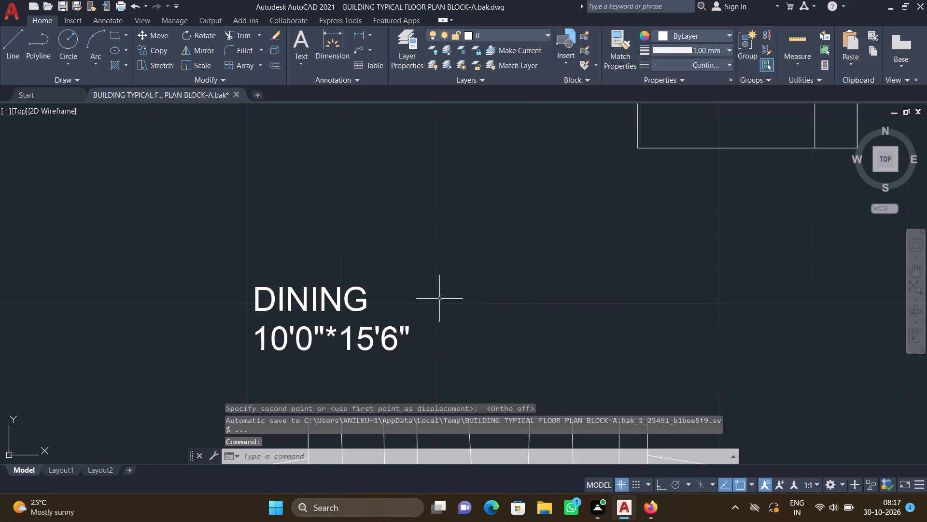
Move the DINING label about 1'-1" sideways so it sits centred above the dining table.
scroll(440, 293, "down", 2)
middle_click_drag(414, 309, 422, 277)
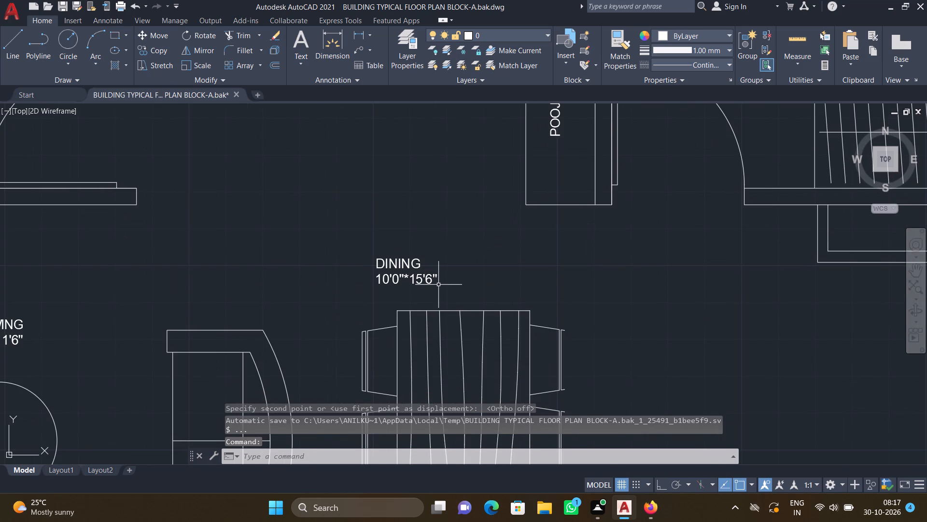
key("m")
key("Return")
scroll(439, 285, "up", 1)
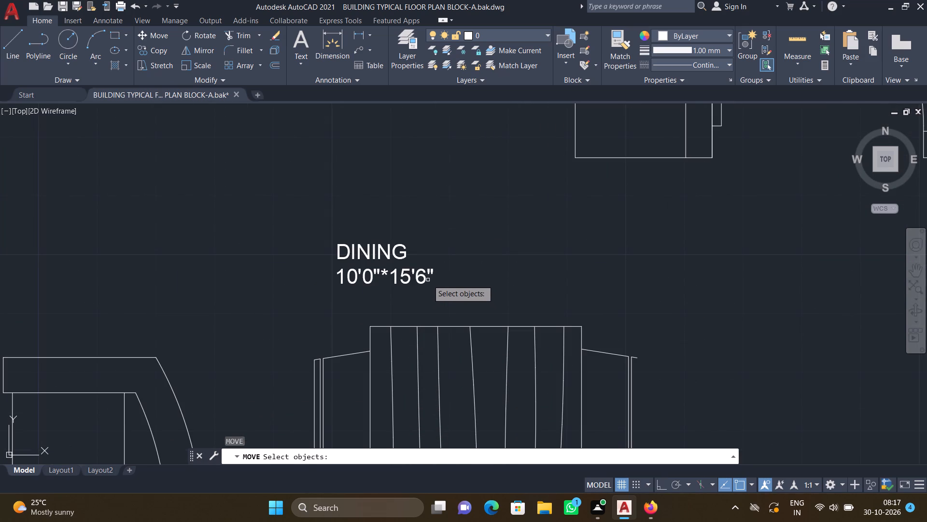
left_click(428, 279)
left_click(403, 269)
key("Return")
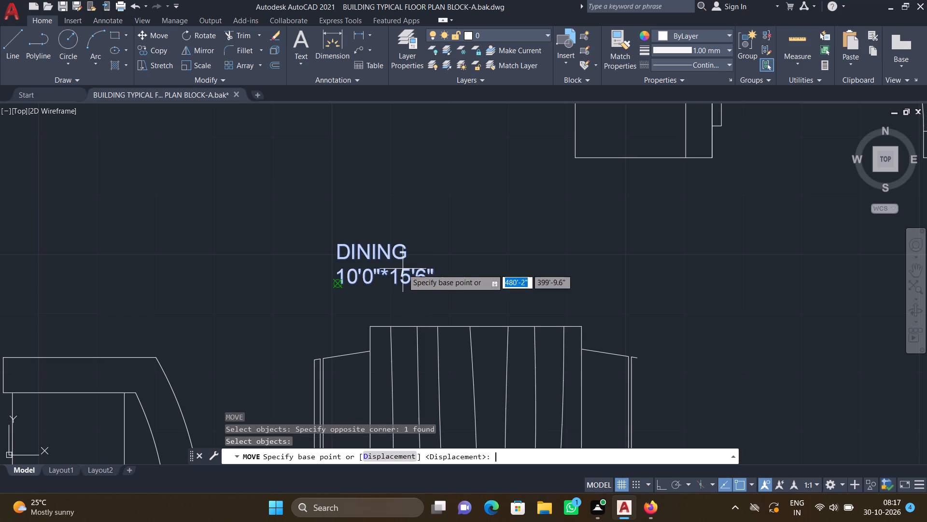
left_click(362, 245)
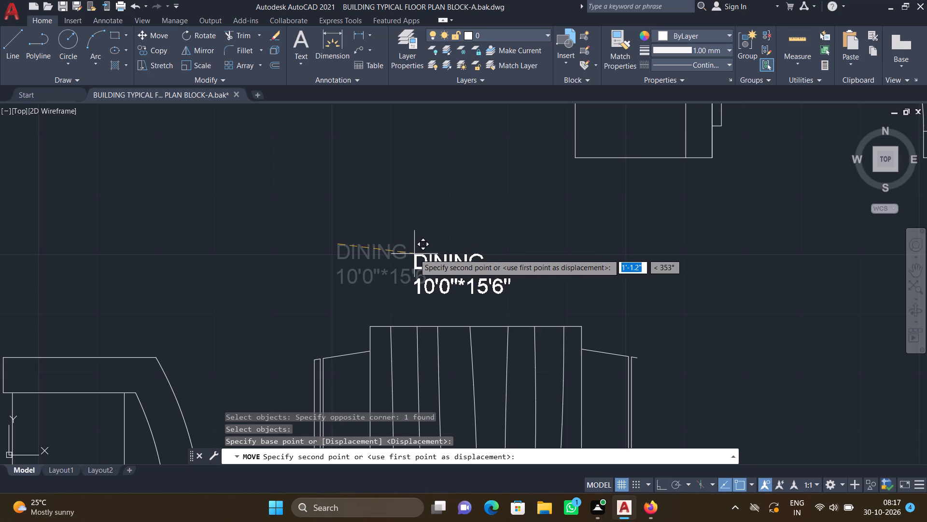
left_click(414, 254)
Add the multiline label LIVING with 10'2"*11'6" on the second line, above the square centre table in the right unit's living area.
scroll(449, 257, "down", 3)
middle_click_drag(466, 291, 332, 275)
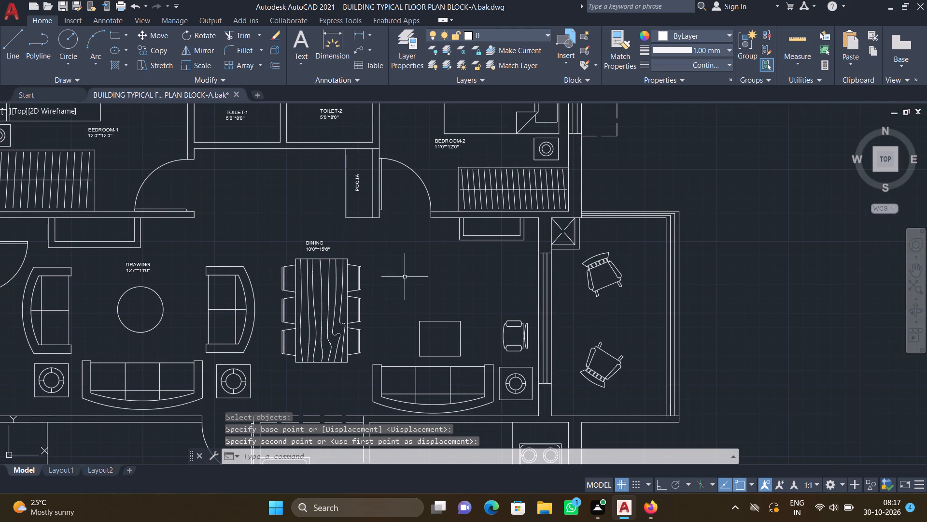
type("MT")
key("Return")
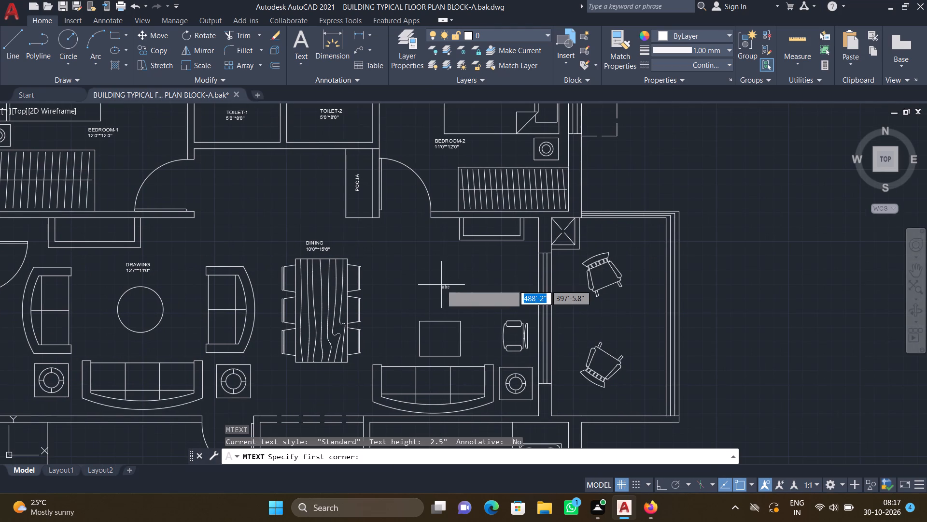
middle_click_drag(434, 309, 392, 263)
scroll(392, 248, "up", 1)
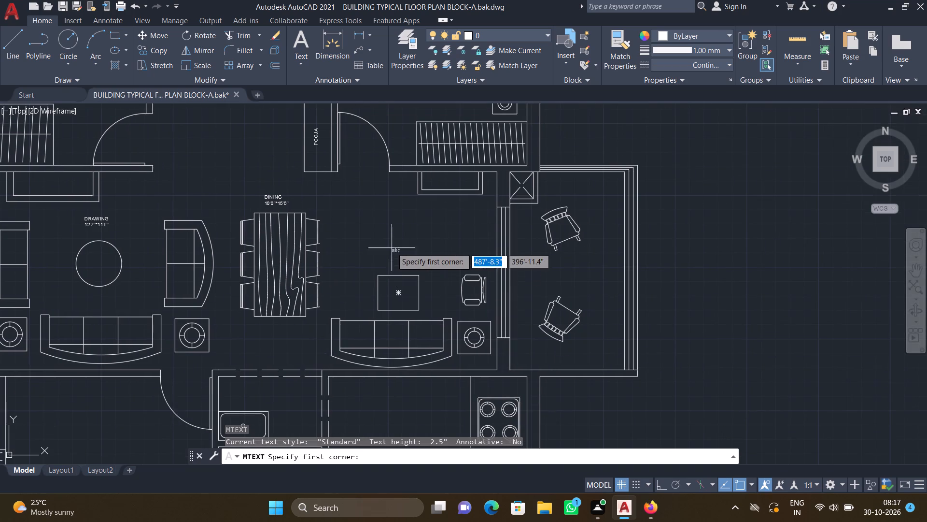
scroll(392, 248, "up", 1)
left_click_drag(382, 210, 388, 216)
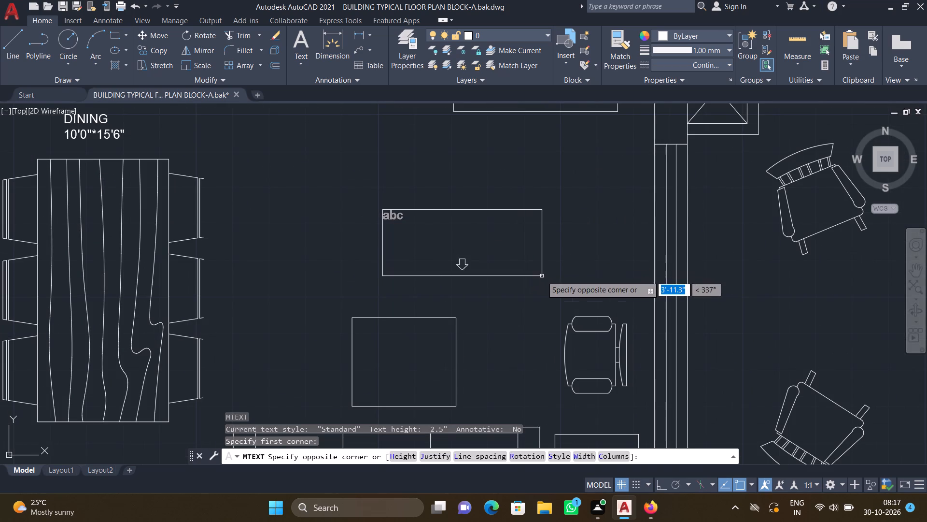
left_click(542, 276)
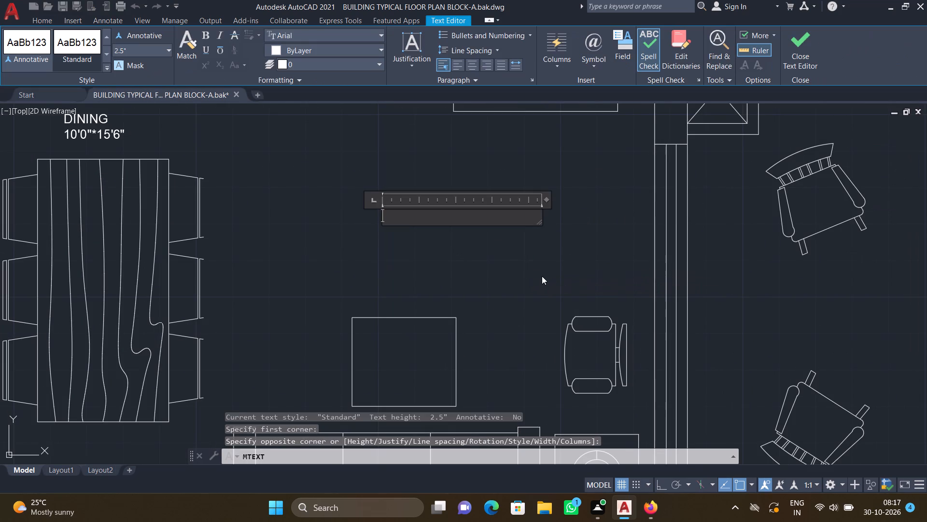
type("LIVING")
key("Return")
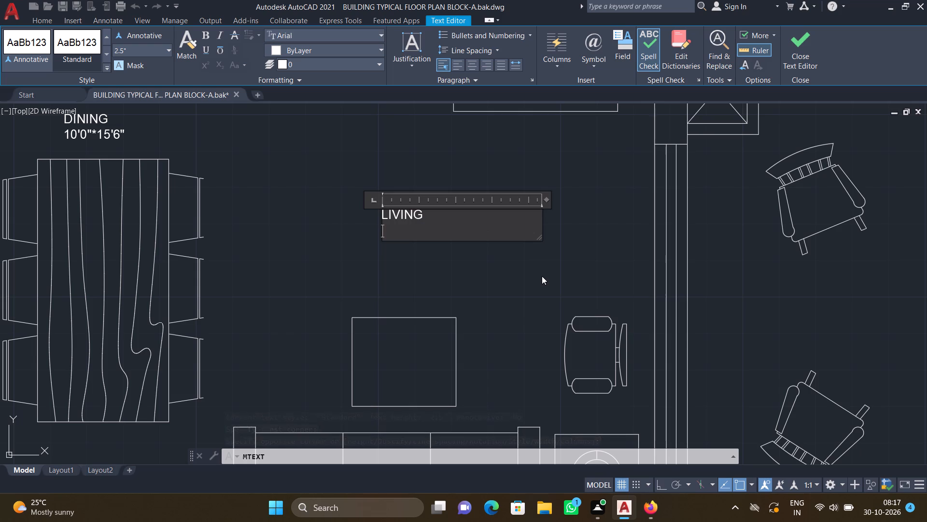
type("10'2\"*")
type("11'")
key("6")
key("shift+quotedbl")
key("Return")
key("Escape")
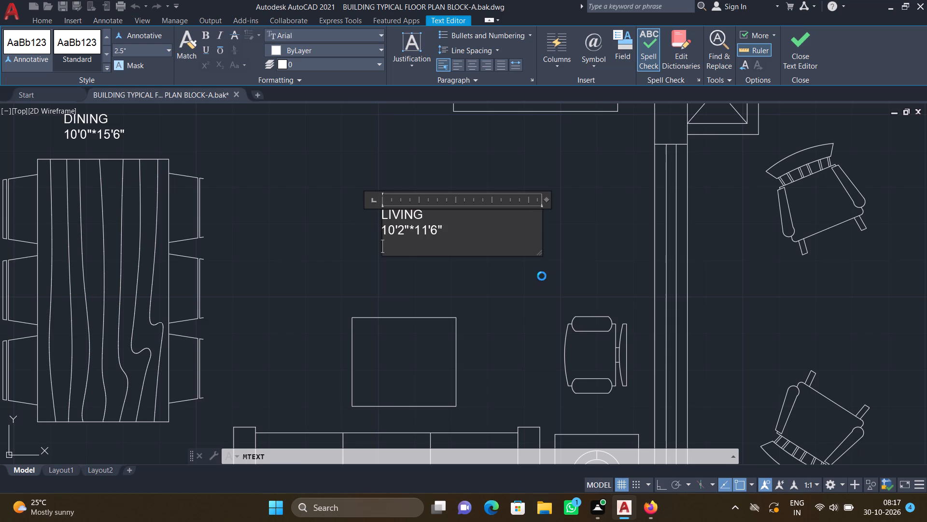
left_click(492, 255)
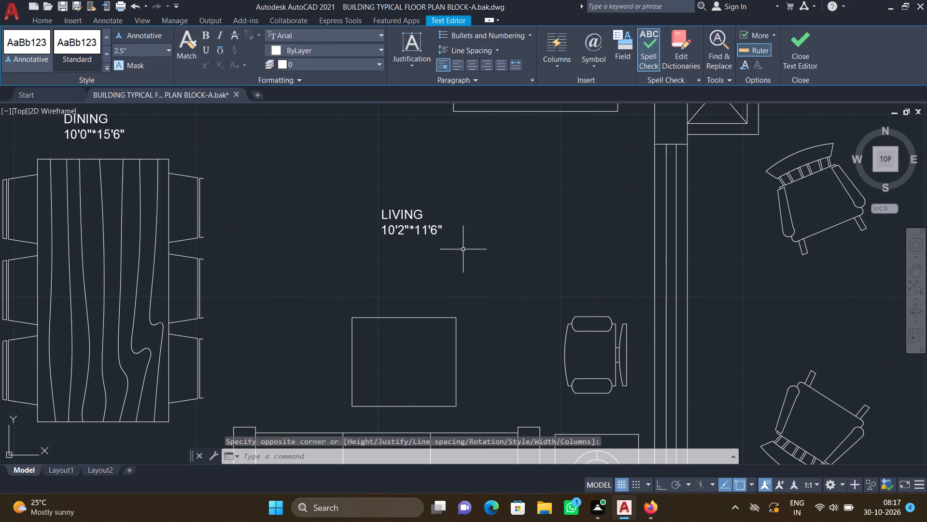
Move the LIVING label down so it sits centred just above the square centre table.
key("m")
key("Return")
scroll(437, 239, "up", 1)
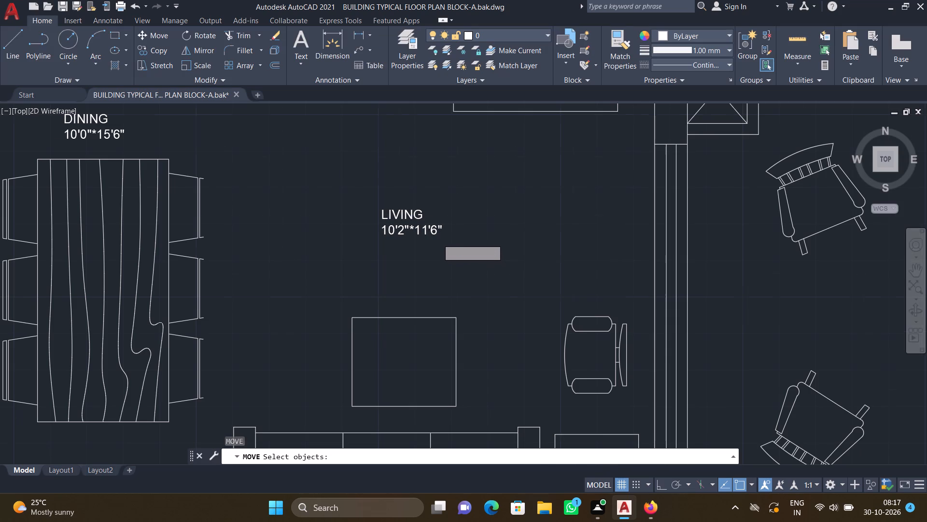
scroll(437, 239, "up", 1)
left_click(429, 225)
key("Return")
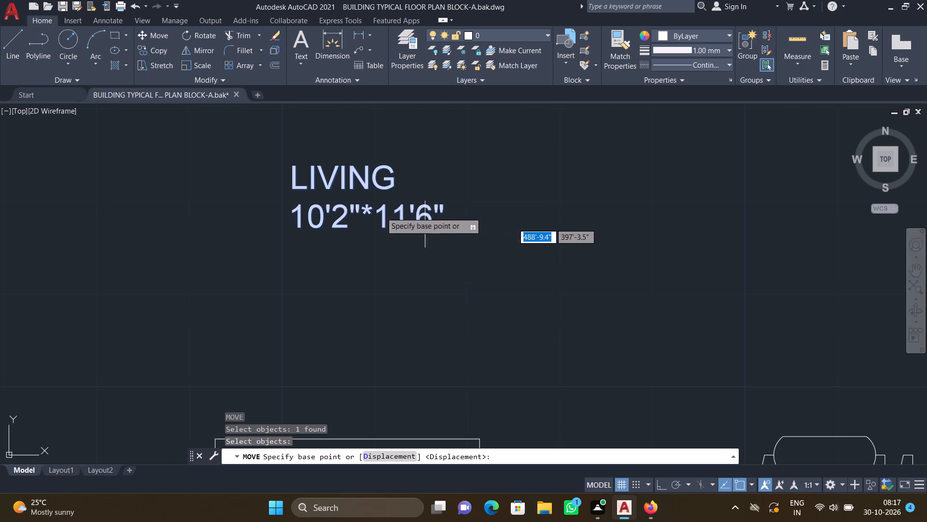
left_click_drag(293, 169, 301, 175)
scroll(378, 209, "down", 2)
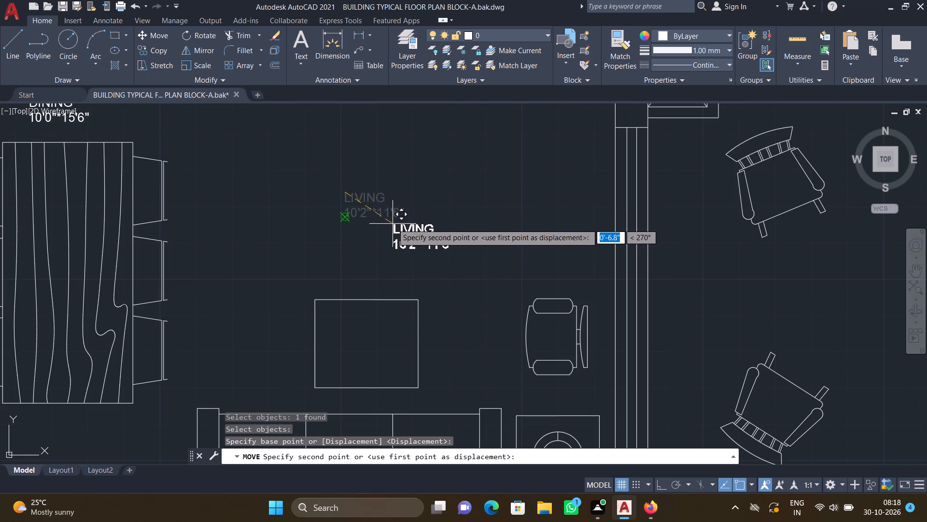
left_click(347, 235)
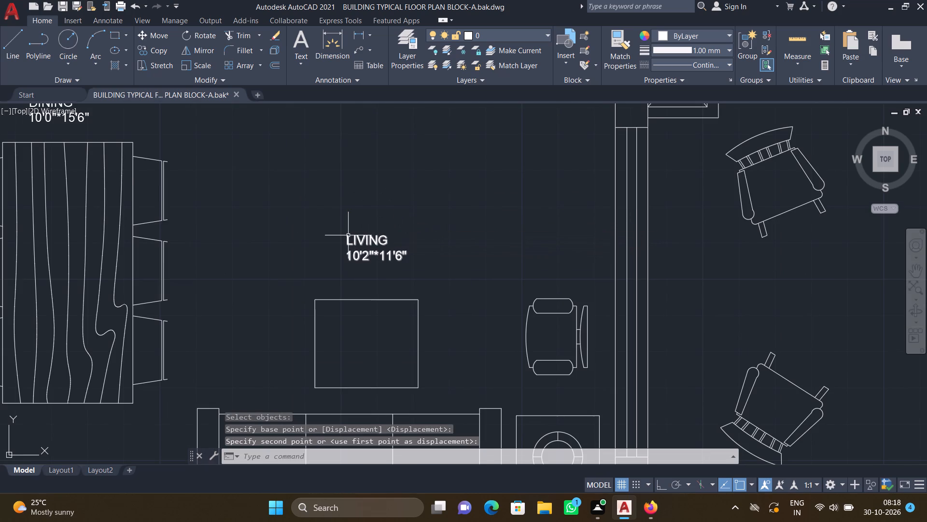
Add the multiline label D in the tall, narrow crossed duct outside Toilet-1 of the right unit.
scroll(348, 235, "down", 5)
middle_click_drag(372, 245, 330, 241)
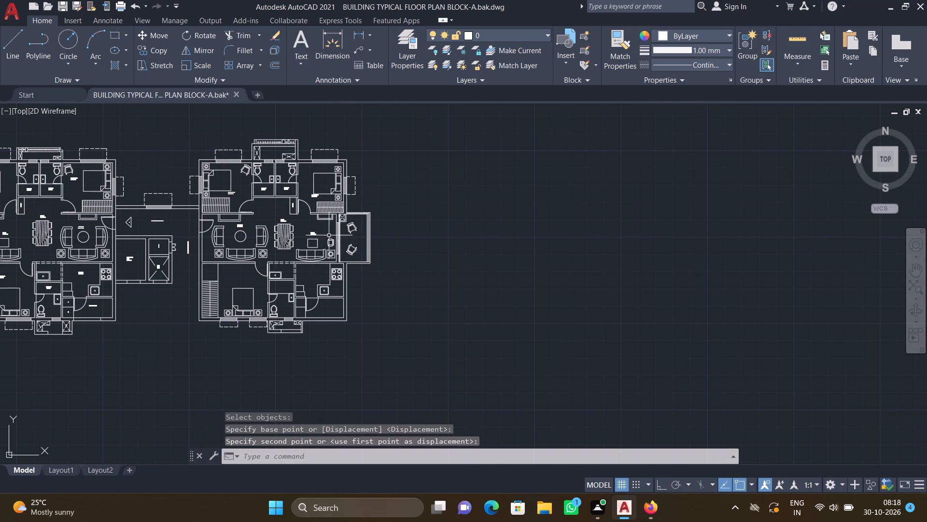
scroll(282, 147, "up", 2)
scroll(339, 194, "up", 1)
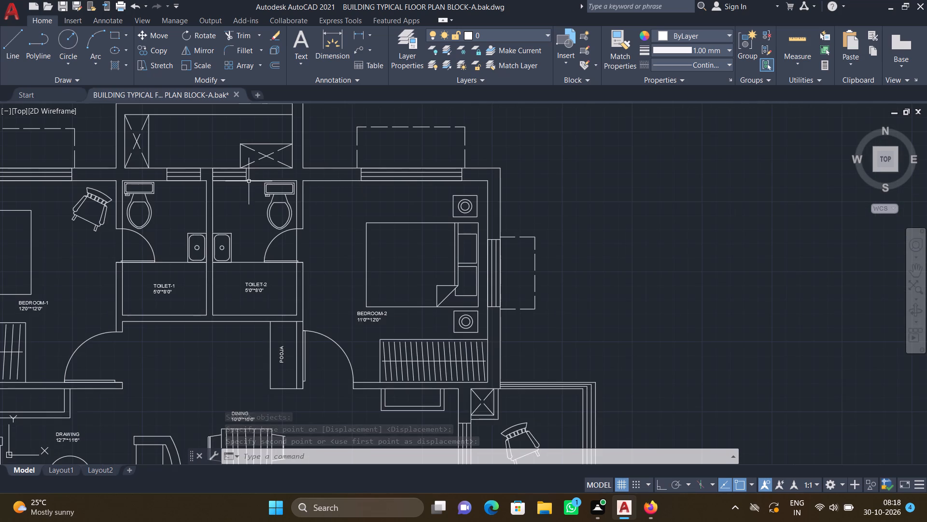
middle_click_drag(255, 174, 376, 224)
scroll(253, 188, "up", 2)
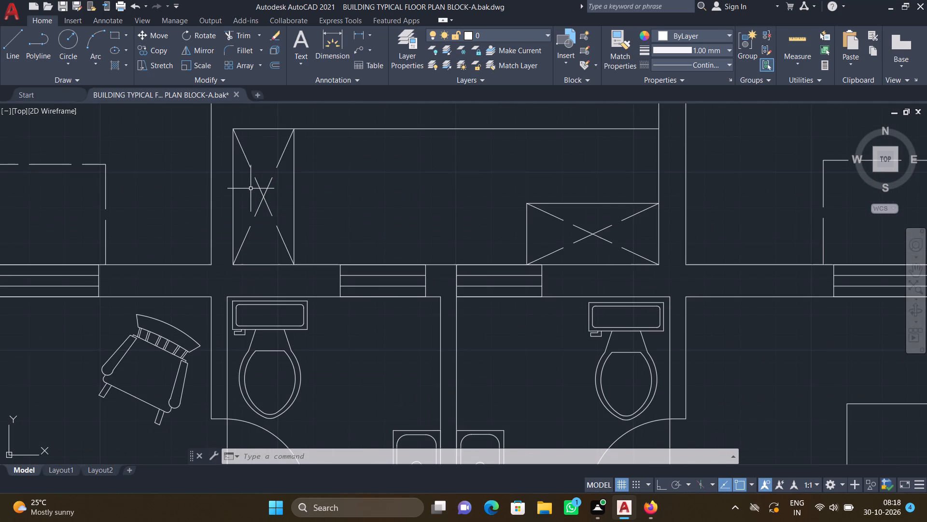
type("MT")
key("Return")
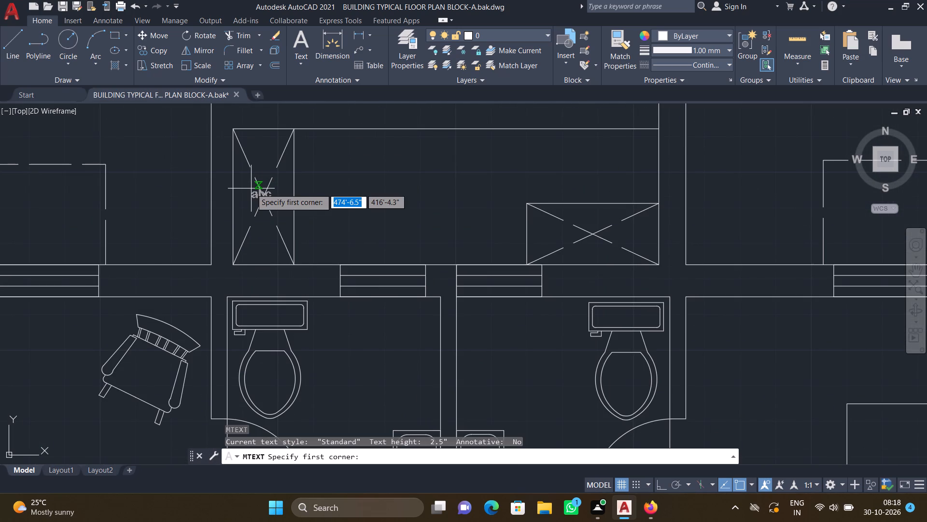
scroll(261, 187, "up", 6)
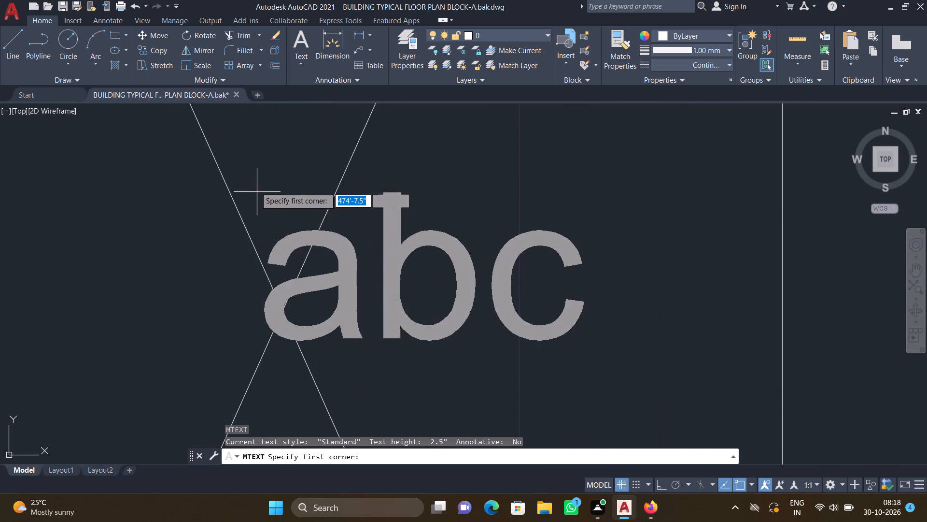
left_click(249, 165)
left_click(296, 223)
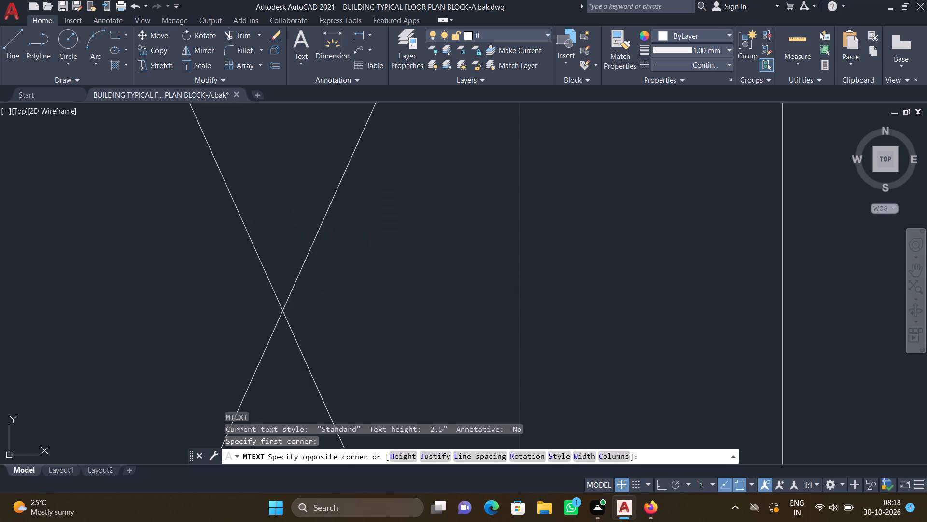
key("d")
key("Return")
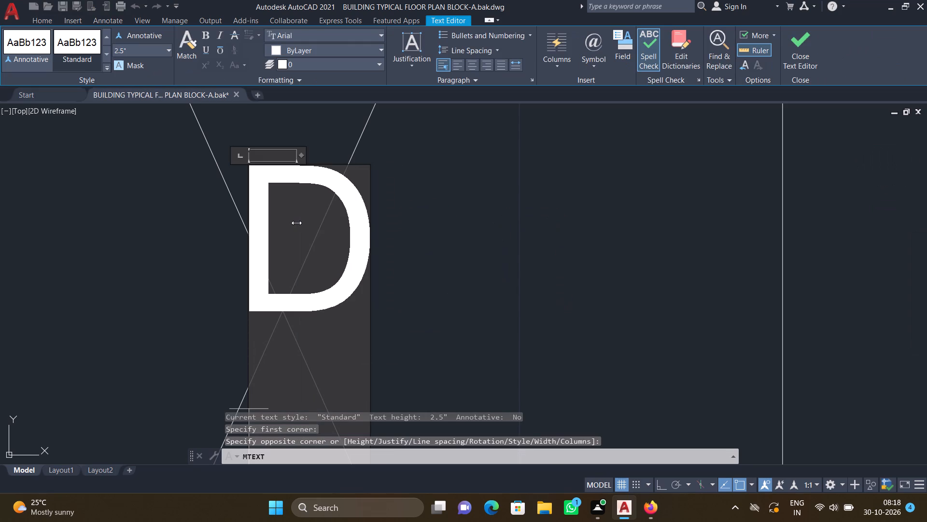
key("Escape")
left_click(493, 255)
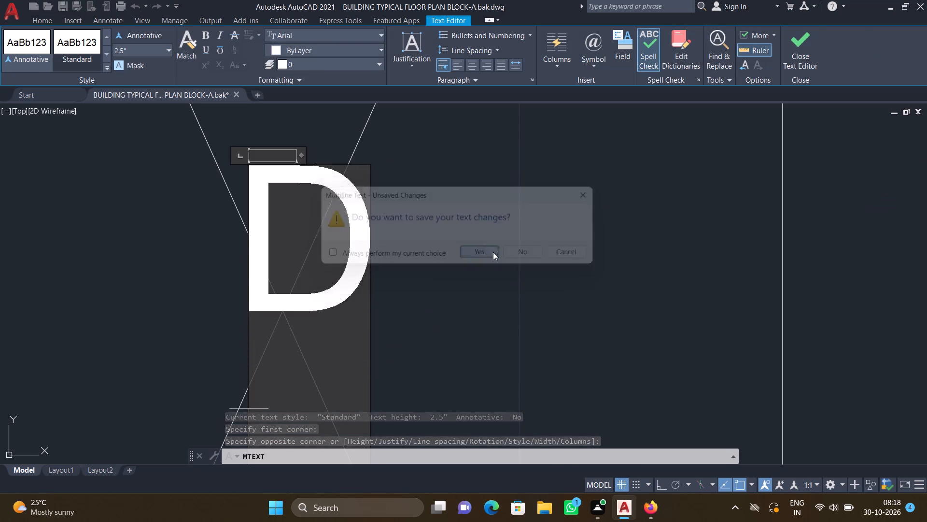
Move the D label up about 2.2" so it sits between the diagonals, above their crossing in the tall duct.
scroll(486, 251, "down", 2)
middle_click_drag(428, 239, 451, 274)
key("m")
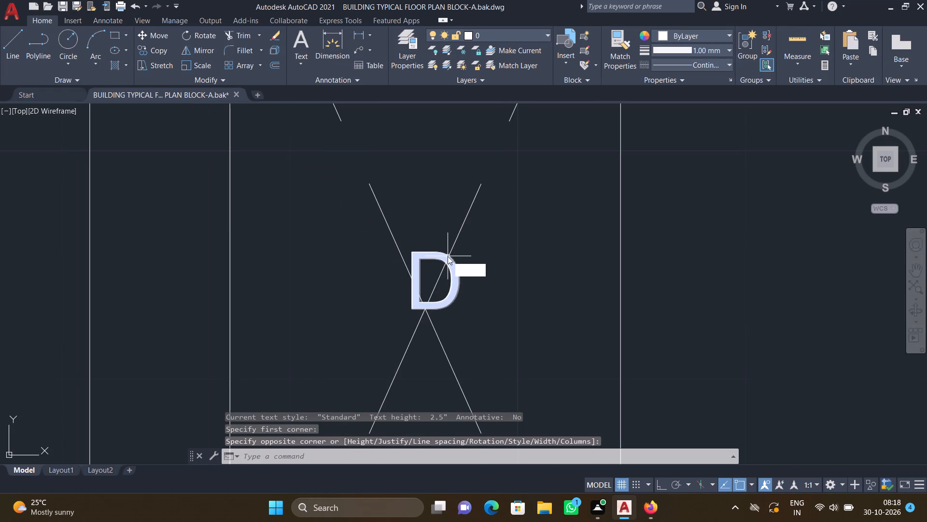
key("Return")
scroll(445, 254, "up", 2)
left_click(431, 250)
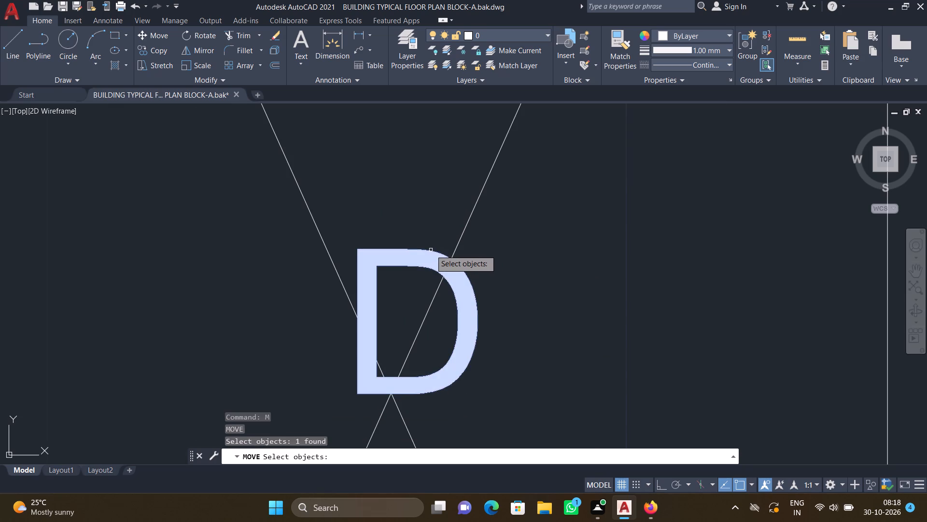
key("Return")
left_click(360, 250)
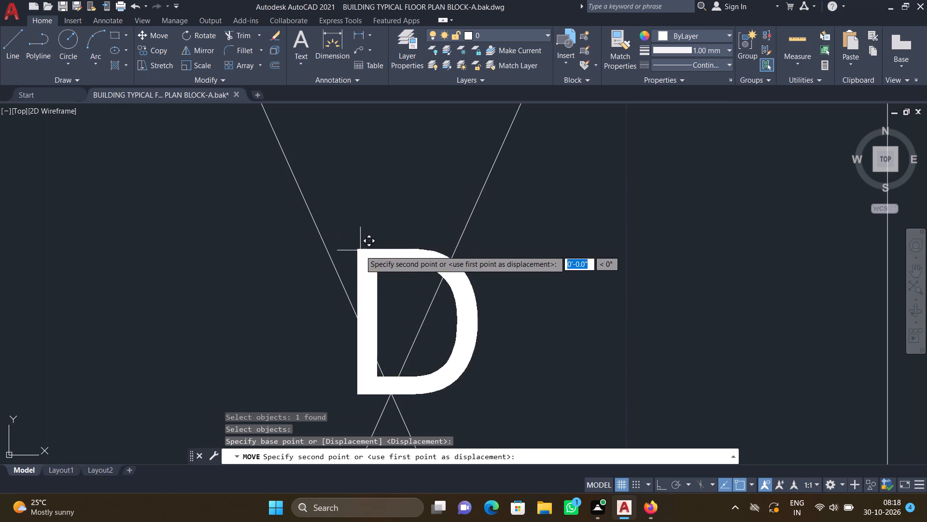
left_click(347, 125)
Add the multiline label D in the wide crossed duct outside Toilet-2 of the right unit.
scroll(358, 174, "down", 5)
middle_click_drag(416, 288, 347, 274)
scroll(349, 276, "down", 3)
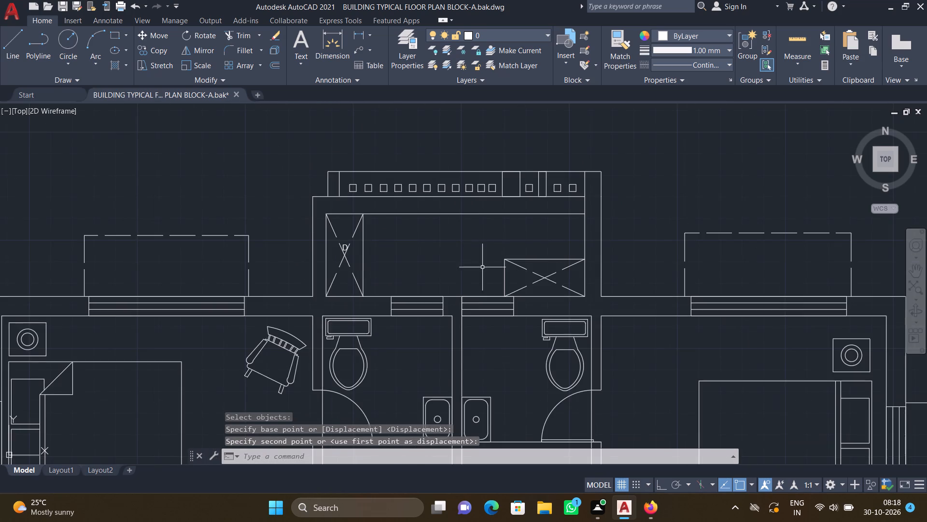
middle_click_drag(477, 265, 345, 243)
scroll(420, 257, "up", 3)
type("MT")
key("Return")
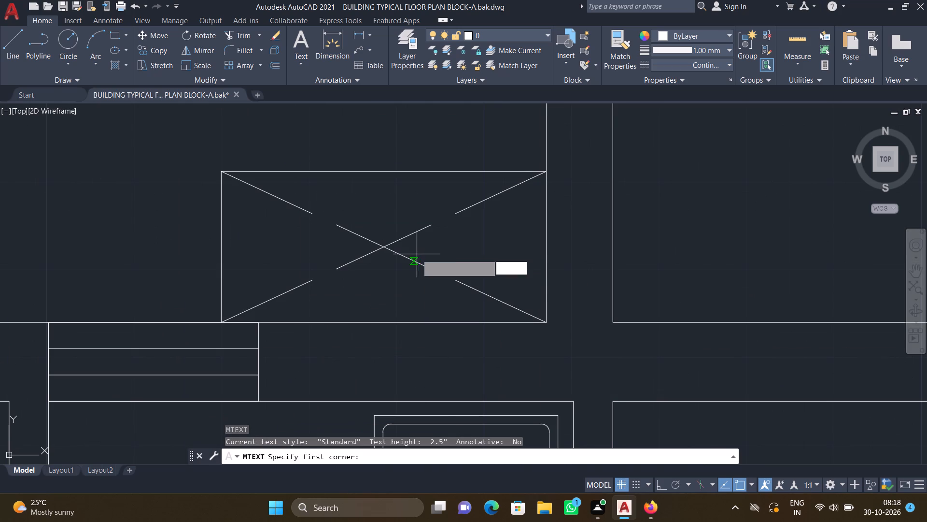
scroll(380, 232, "up", 2)
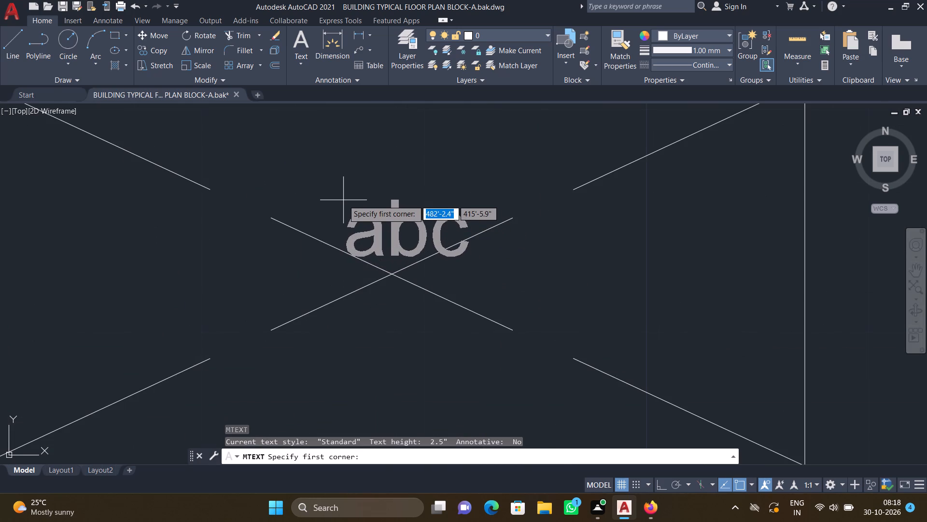
scroll(343, 200, "up", 1)
left_click_drag(341, 181, 349, 192)
left_click(482, 261)
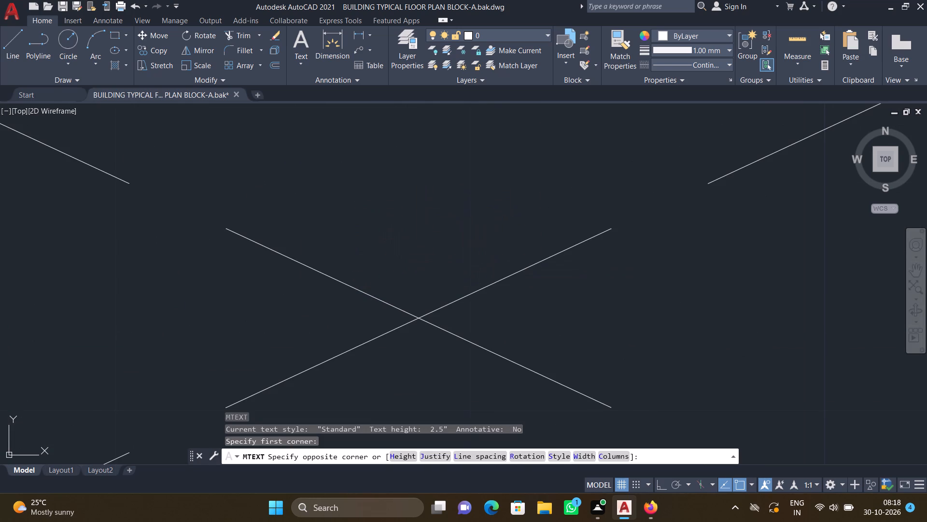
key("d")
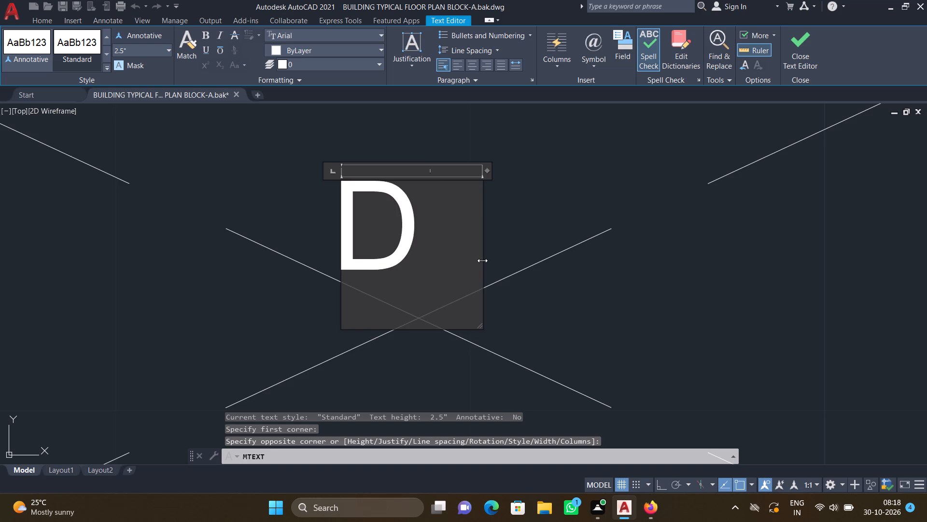
key("Return")
key("Escape")
left_click(476, 252)
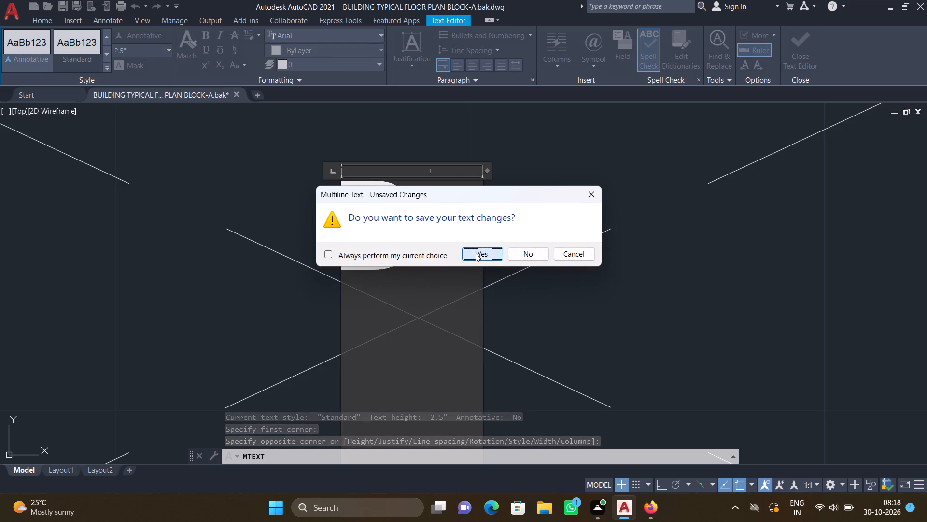
Move the D label in the wide duct outside Toilet-2 so it sits centred just above the diagonals' crossing.
scroll(424, 250, "down", 2)
middle_click_drag(413, 248, 472, 271)
scroll(477, 270, "up", 2)
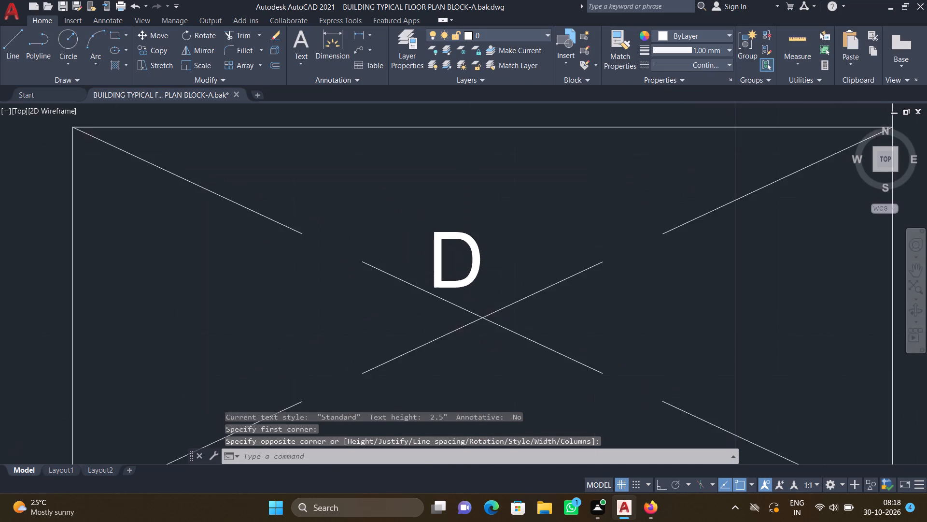
key("m")
key("Return")
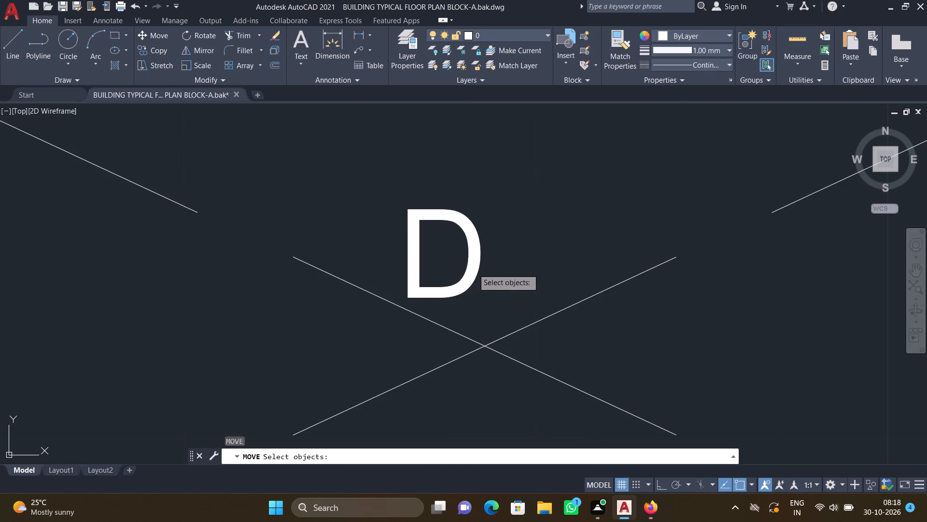
left_click(462, 223)
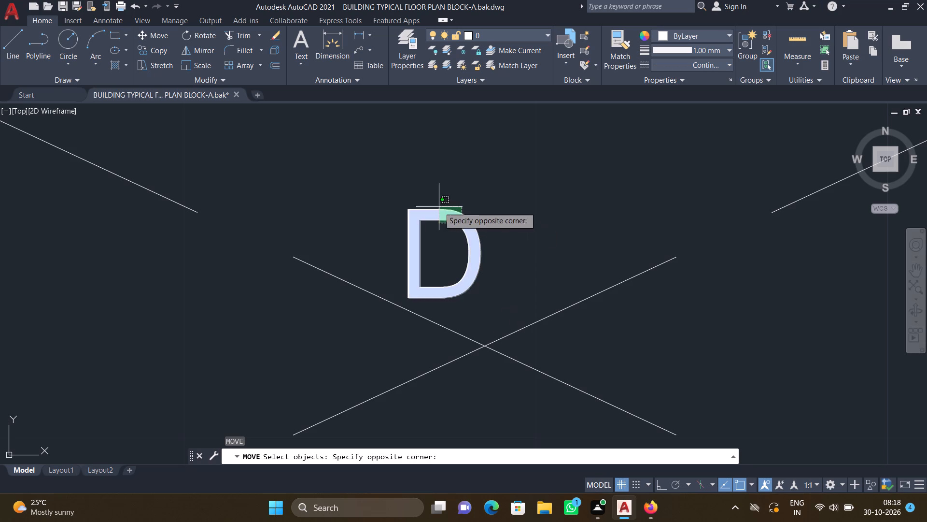
left_click(439, 207)
key("Return")
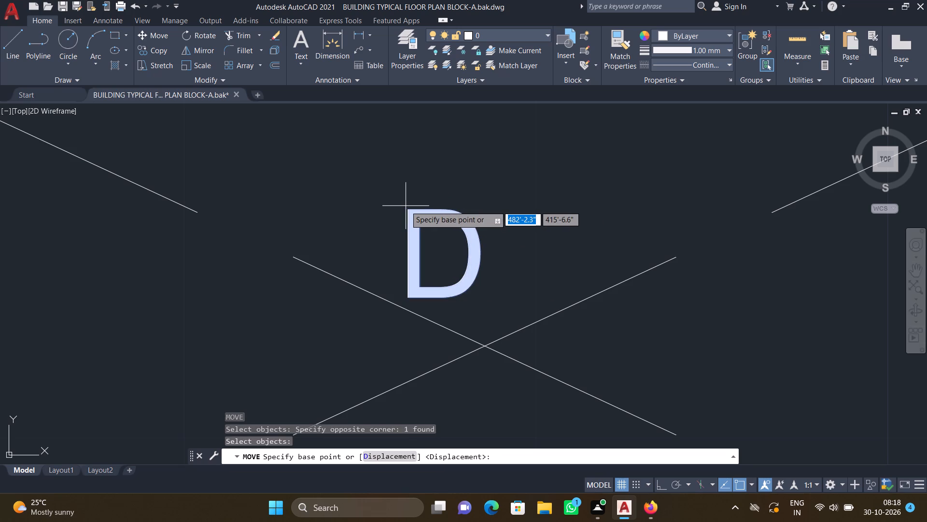
left_click(406, 206)
left_click(455, 227)
Add the multiline label D in the central gap of the small crossed duct at the right unit's balcony corner.
scroll(492, 271, "down", 2)
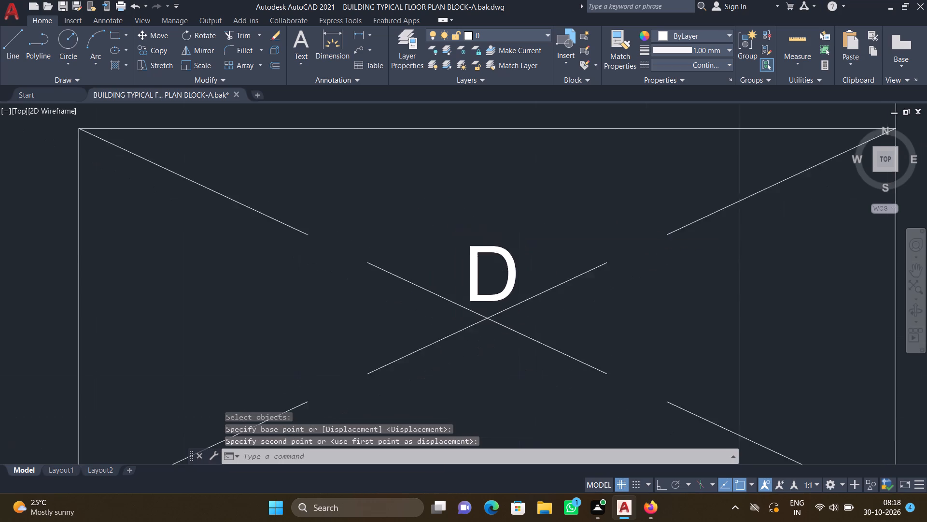
scroll(480, 290, "down", 3)
middle_click_drag(502, 319, 454, 245)
scroll(458, 247, "down", 2)
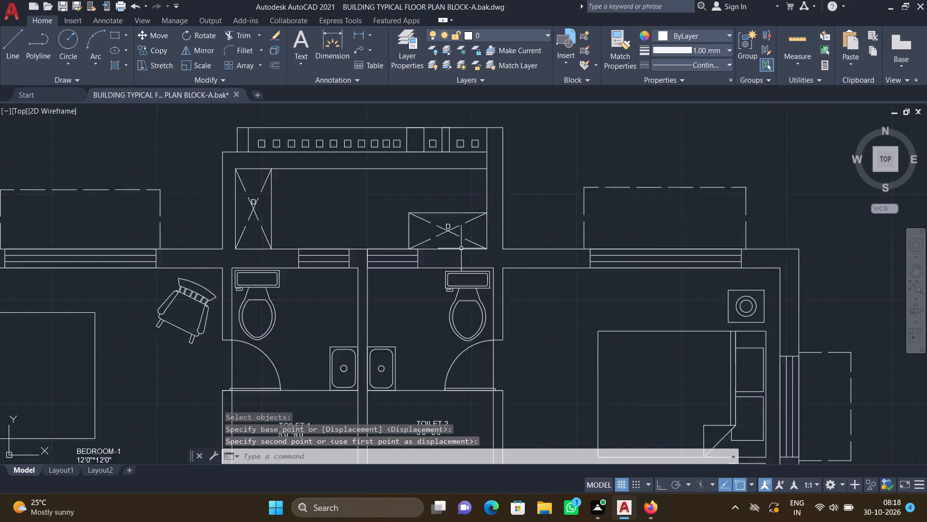
scroll(466, 249, "down", 1)
middle_click_drag(486, 326, 430, 284)
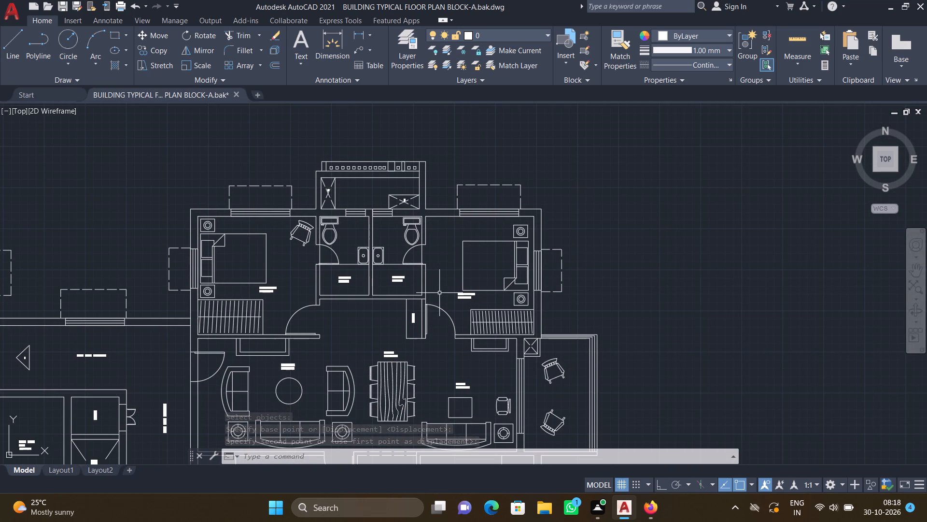
scroll(439, 293, "down", 1)
middle_click_drag(464, 335, 431, 293)
scroll(463, 291, "up", 6)
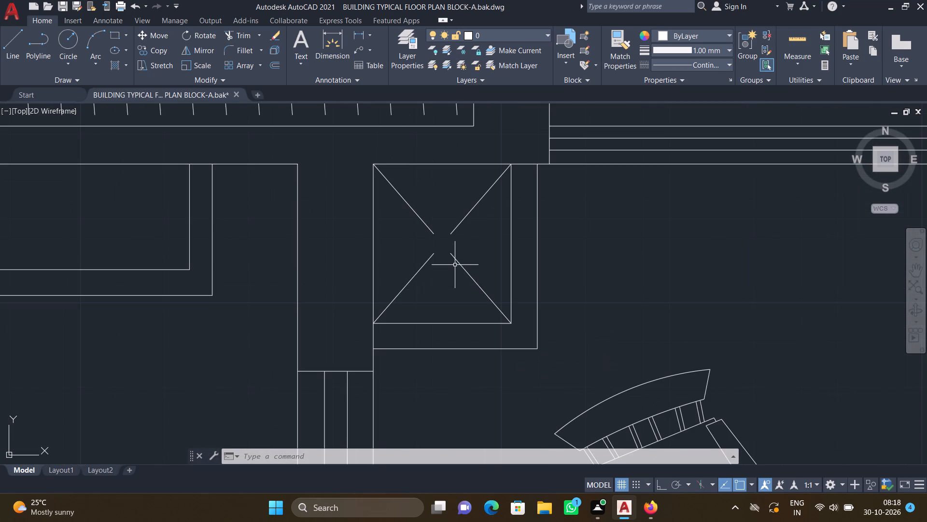
type("MT")
key("Return")
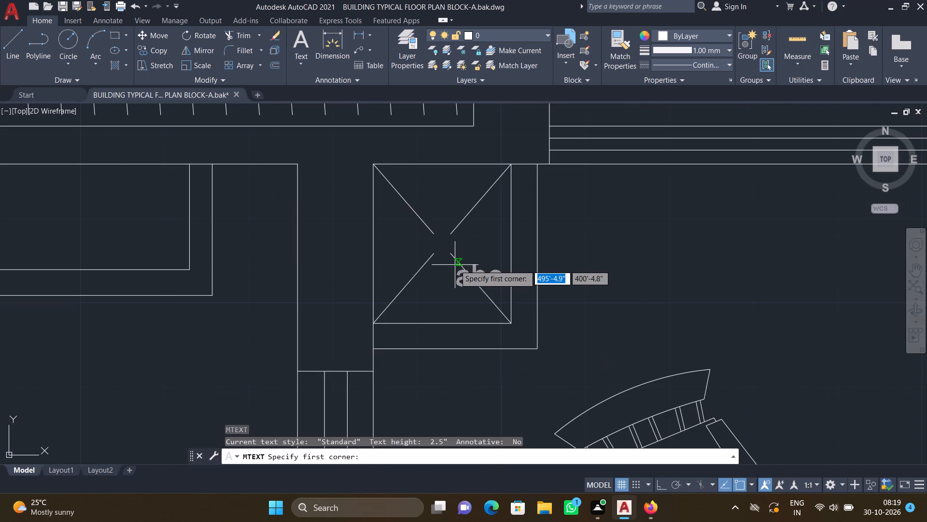
scroll(444, 233, "up", 2)
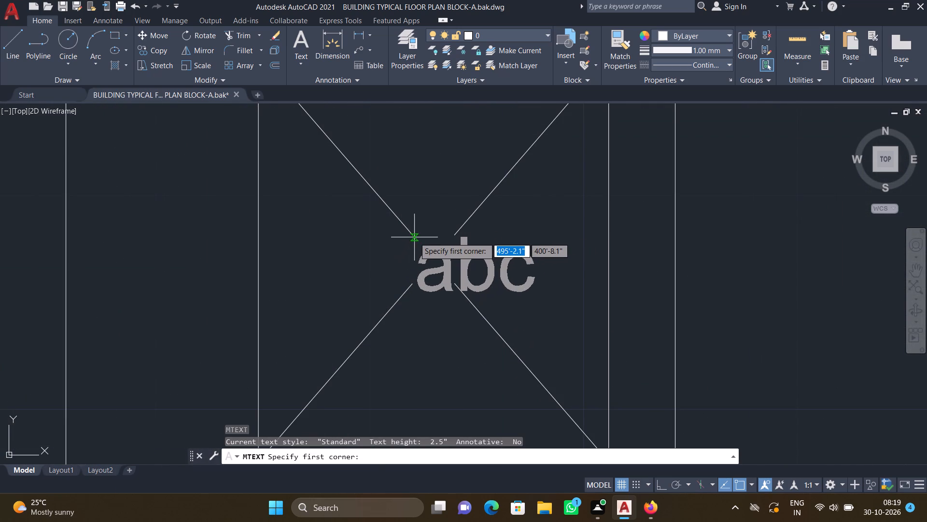
left_click(415, 237)
left_click(460, 289)
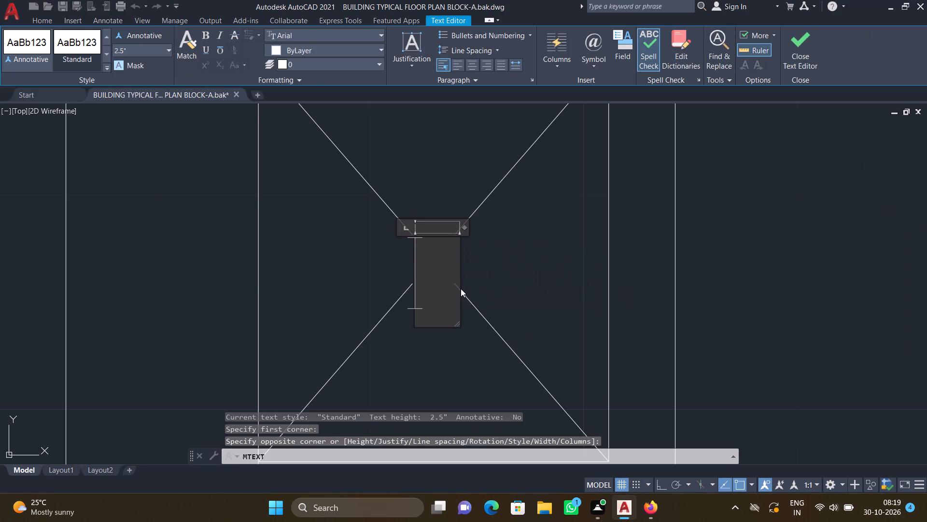
key("d")
key("Return")
key("Escape")
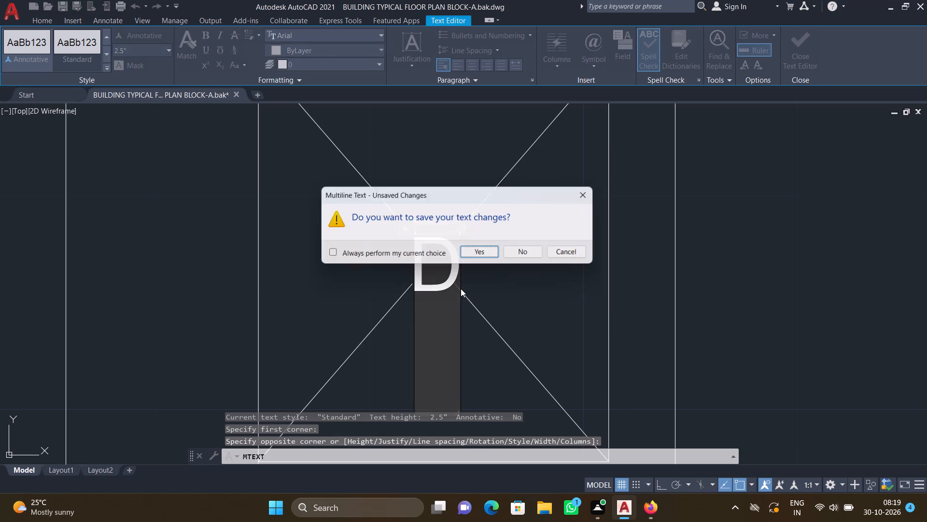
left_click(482, 252)
Add the multiline label 6'8" WIDE BALCONY between the two chairs in the right unit's balcony.
scroll(480, 248, "down", 4)
scroll(424, 276, "down", 1)
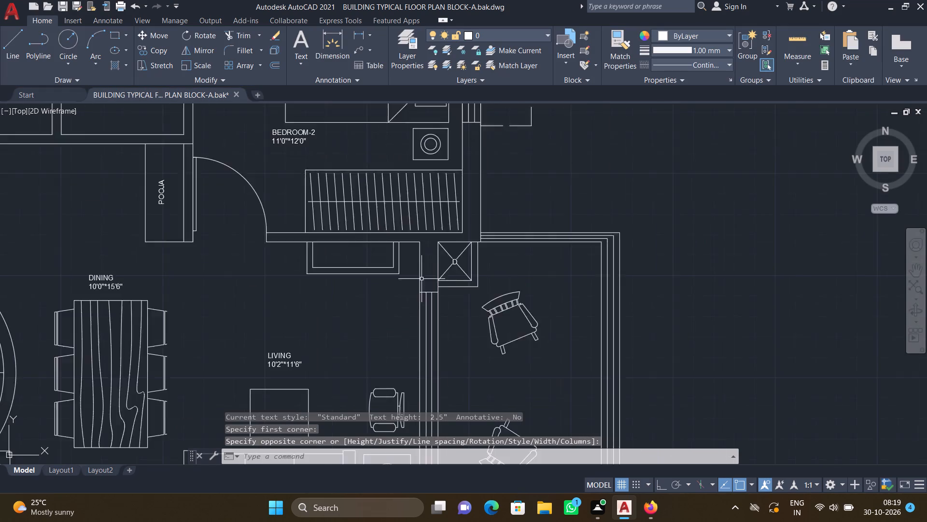
scroll(421, 279, "down", 2)
middle_click_drag(379, 296, 411, 267)
scroll(477, 291, "down", 1)
scroll(484, 291, "up", 2)
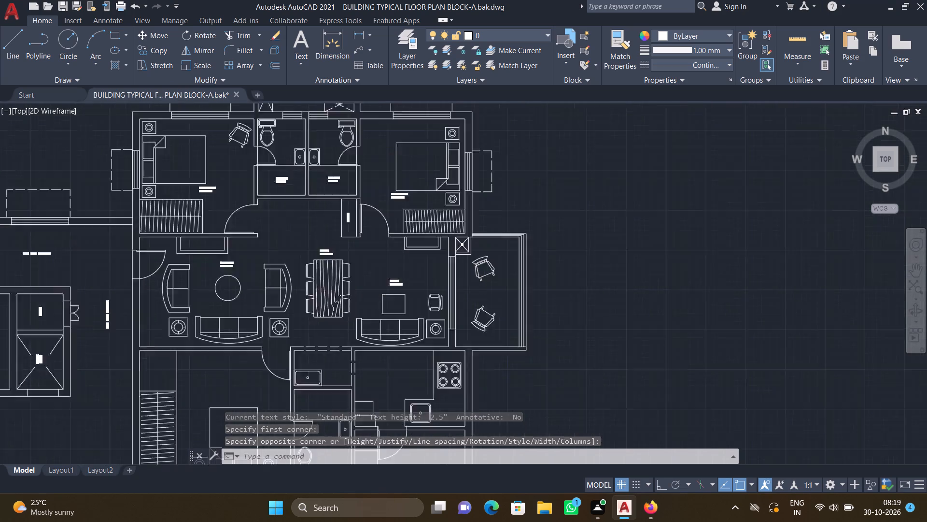
scroll(485, 291, "up", 2)
type("MT")
key("Return")
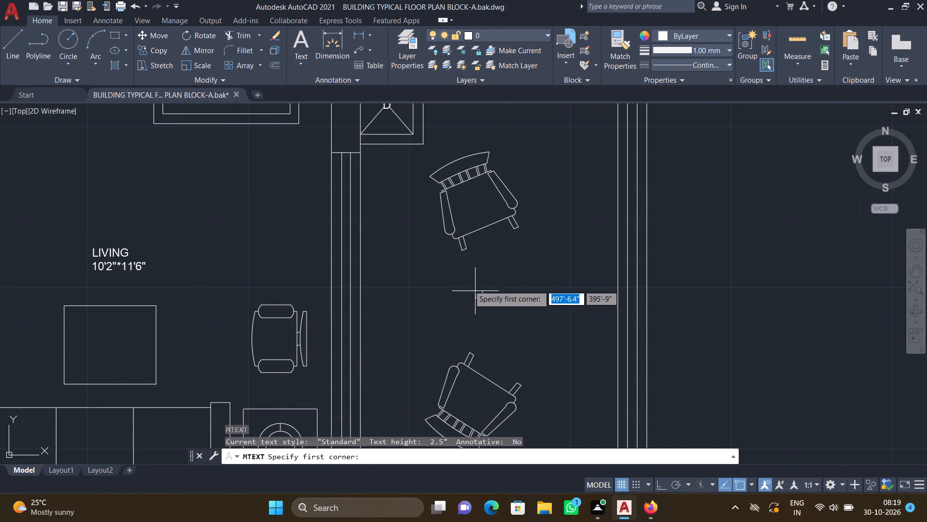
scroll(442, 292, "up", 1)
left_click_drag(391, 286, 398, 290)
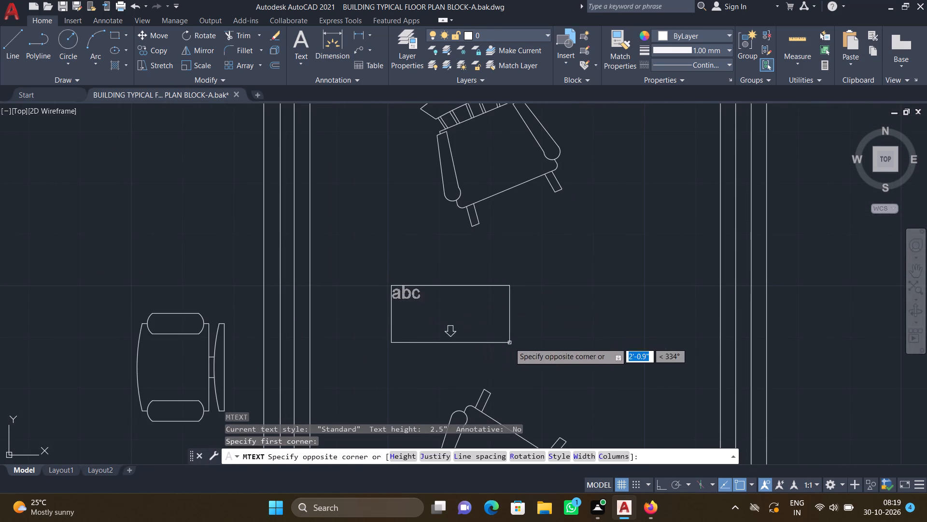
middle_click_drag(479, 319, 435, 264)
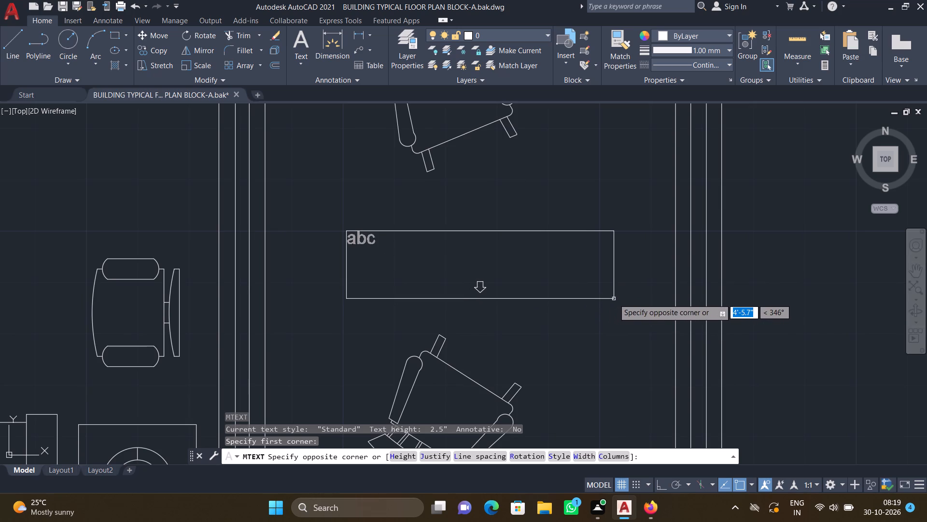
left_click(614, 298)
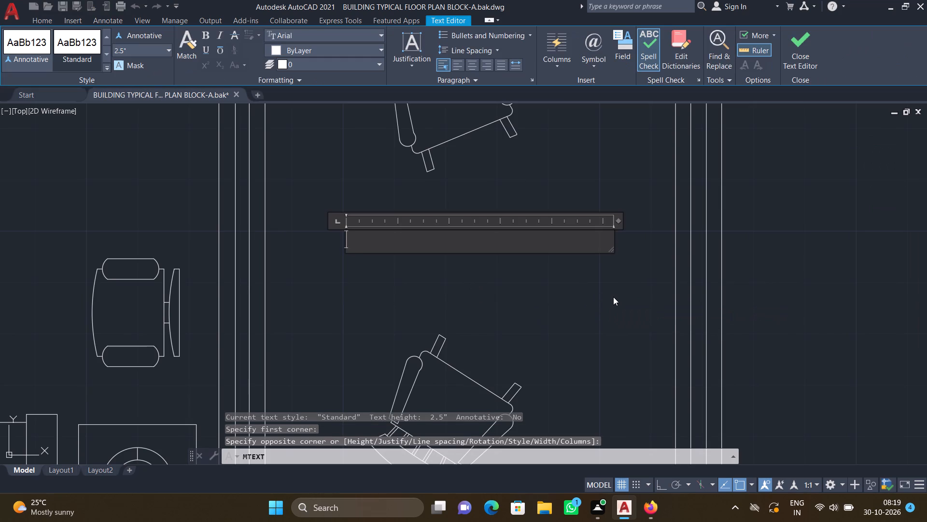
type("6'")
type("8\"")
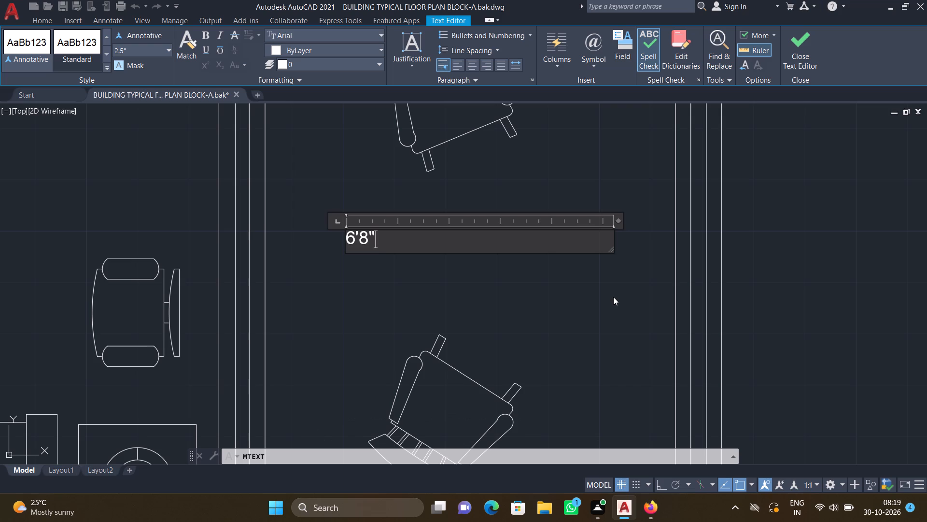
key("space")
type("WIDE")
key("space")
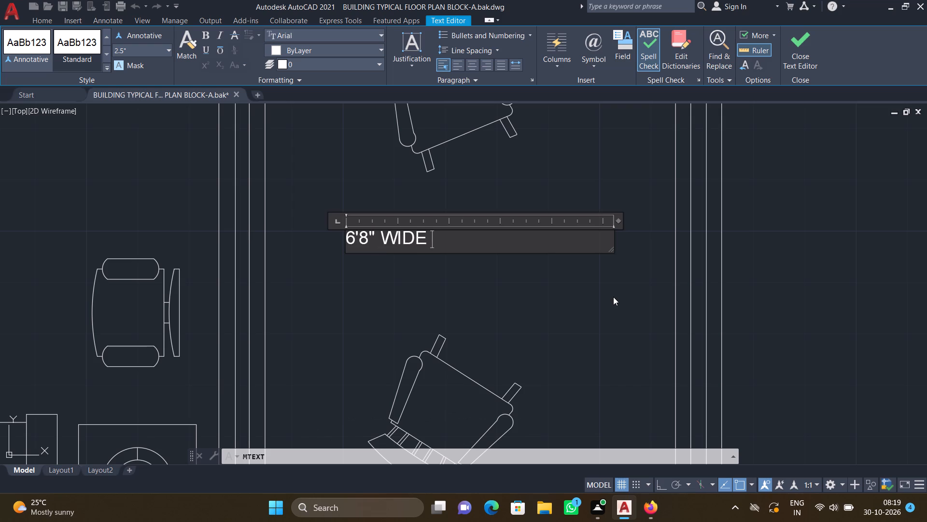
type("BALCONY")
key("Return")
key("Escape")
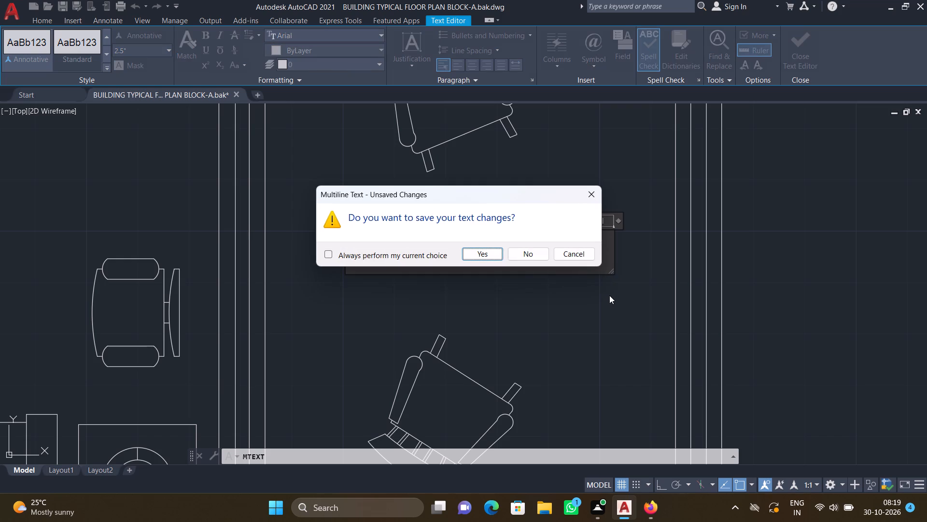
left_click(485, 255)
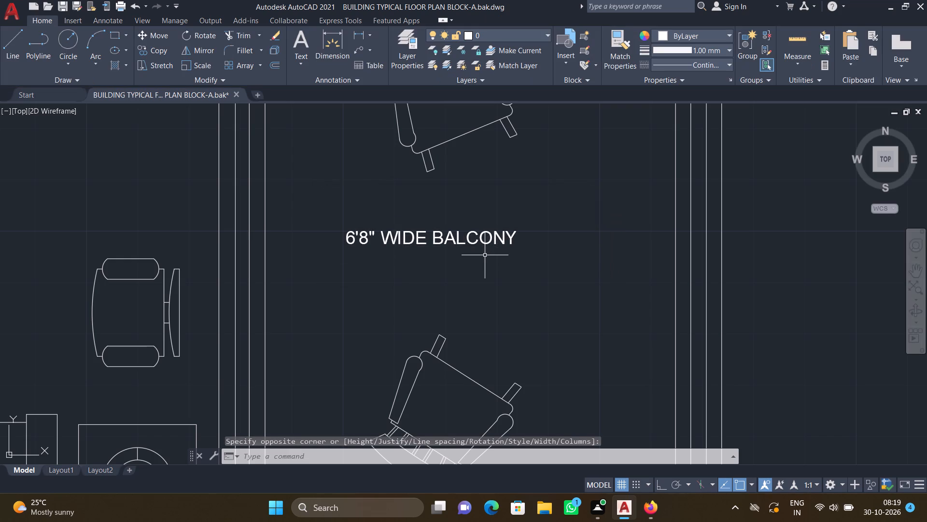
Rotate the 6'8" WIDE BALCONY label 90° about its starting end so it reads vertically upward.
type("RO")
key("Return")
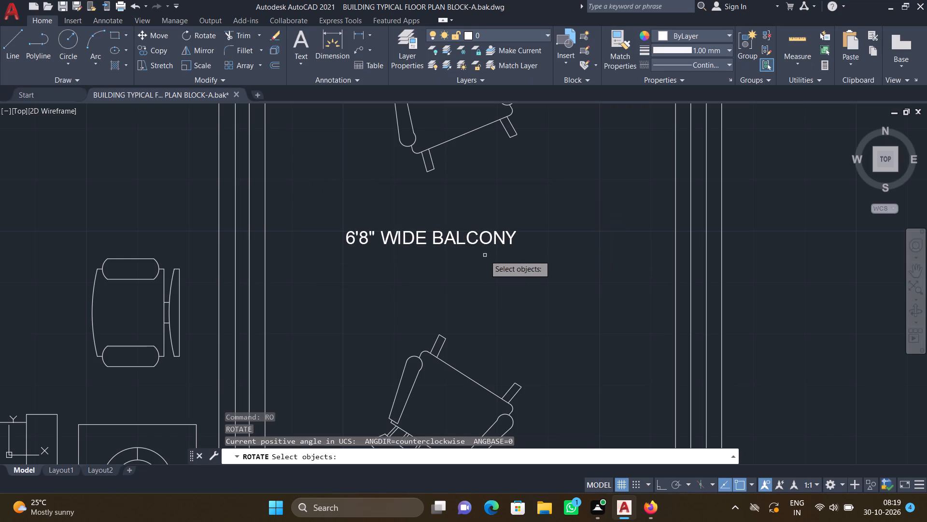
key("F8")
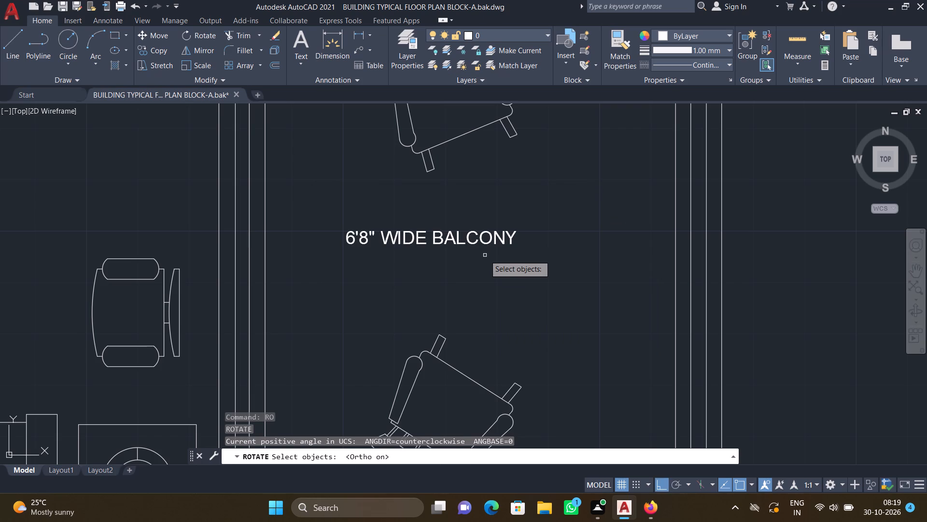
left_click(506, 234)
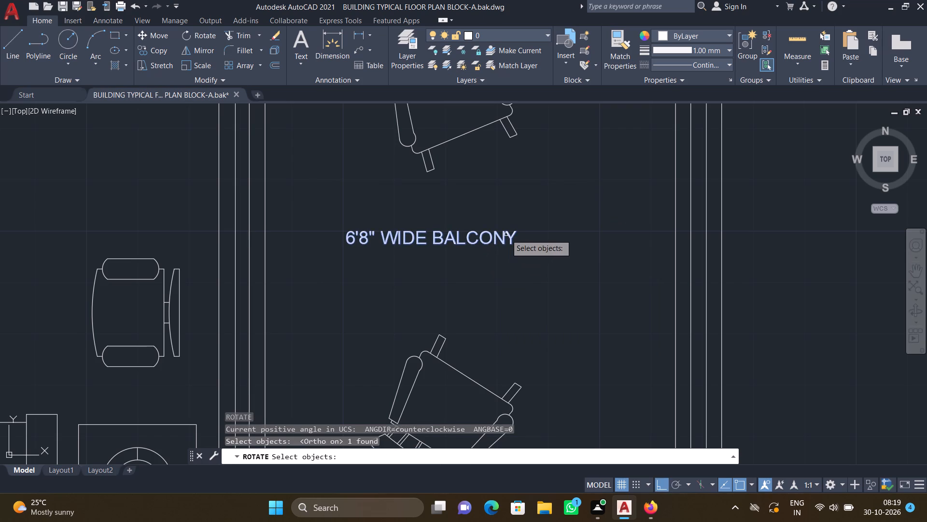
key("Return")
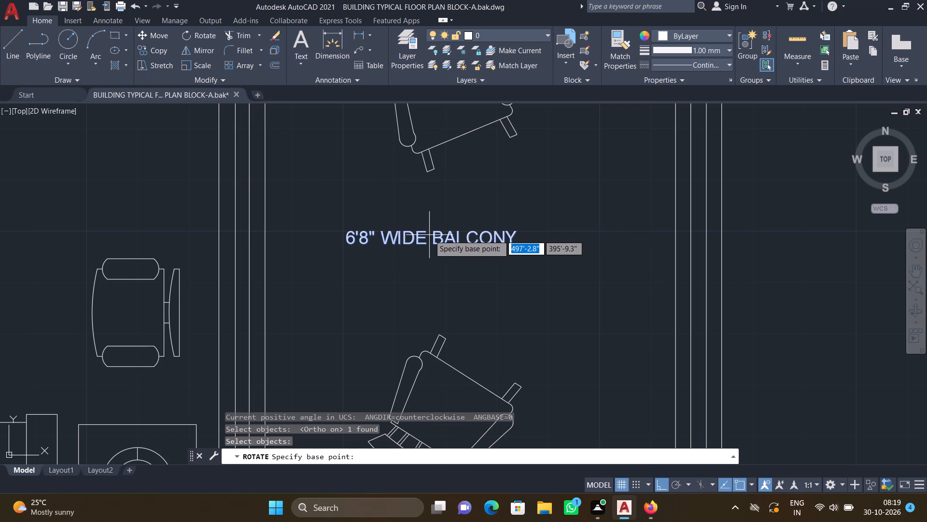
left_click(354, 234)
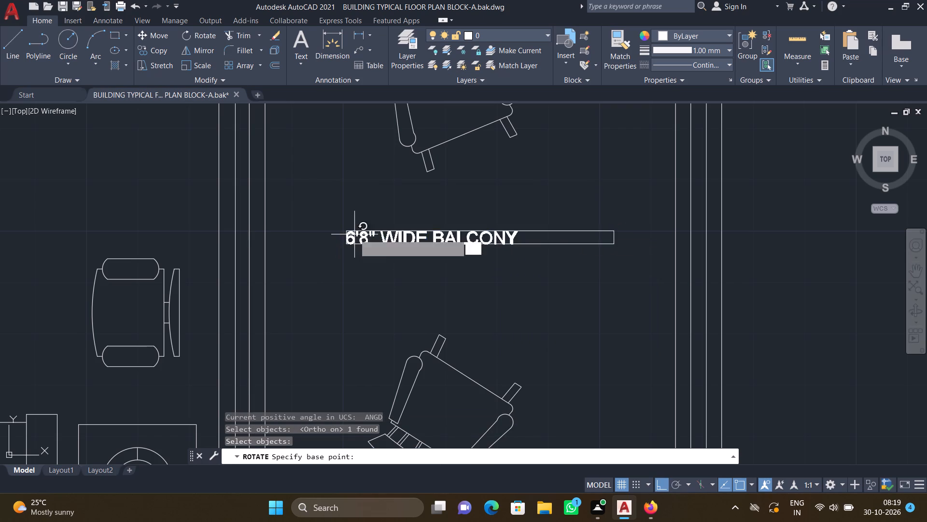
left_click(335, 194)
Move the vertical balcony label into the clear space between the two chairs and the outer railing, roughly midway along the chairs.
scroll(354, 192, "down", 3)
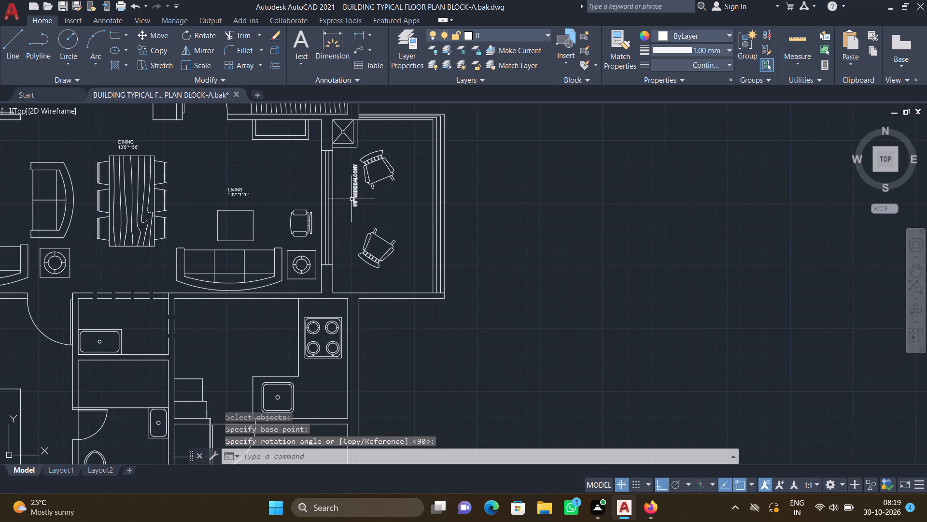
middle_click_drag(354, 202, 407, 222)
scroll(420, 229, "up", 2)
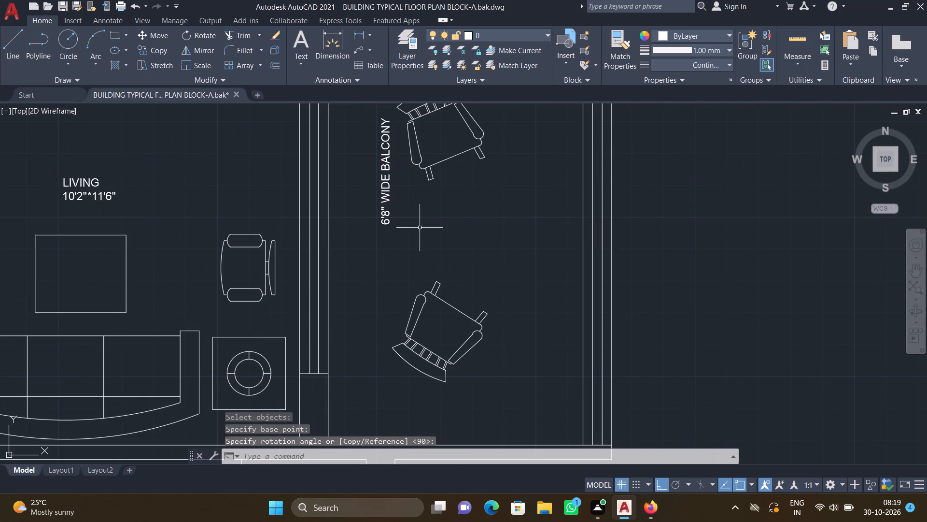
key("m")
key("Return")
left_click(384, 221)
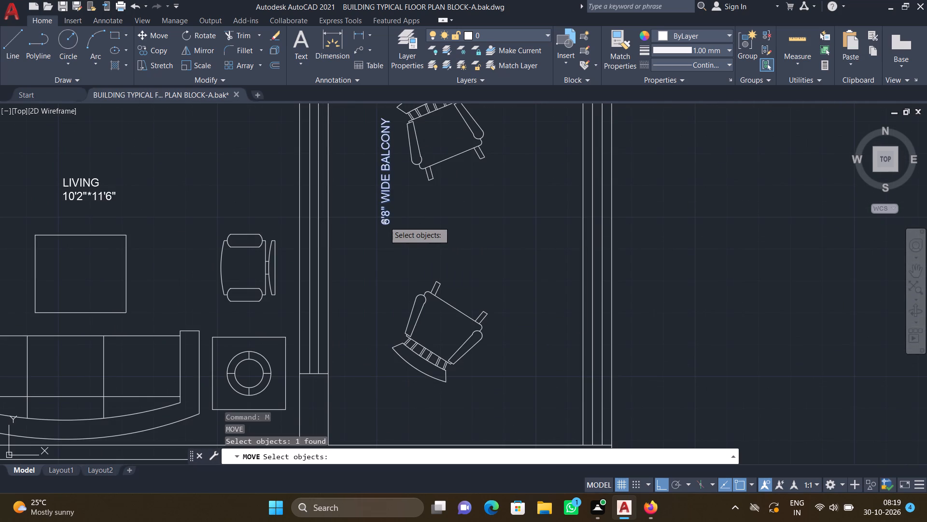
key("Return")
scroll(378, 230, "up", 1)
left_click(390, 222)
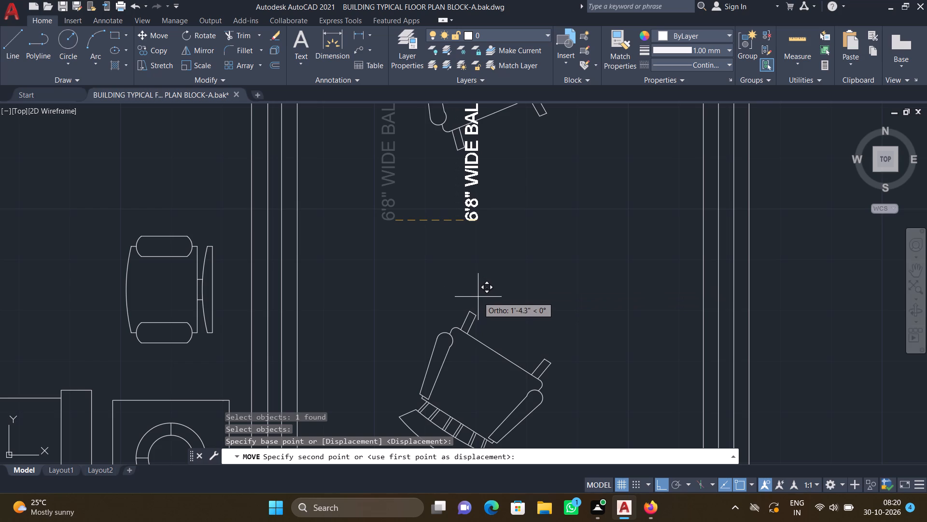
key("F8")
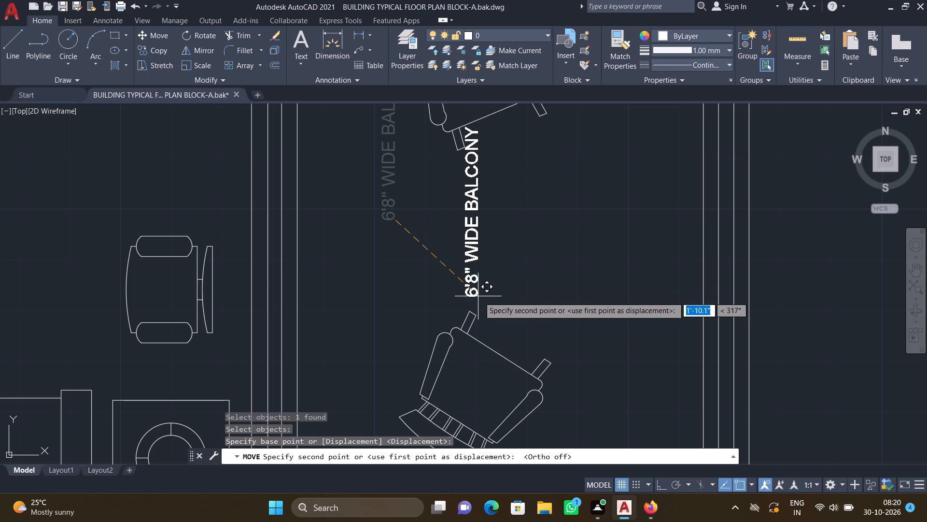
scroll(502, 307, "down", 1)
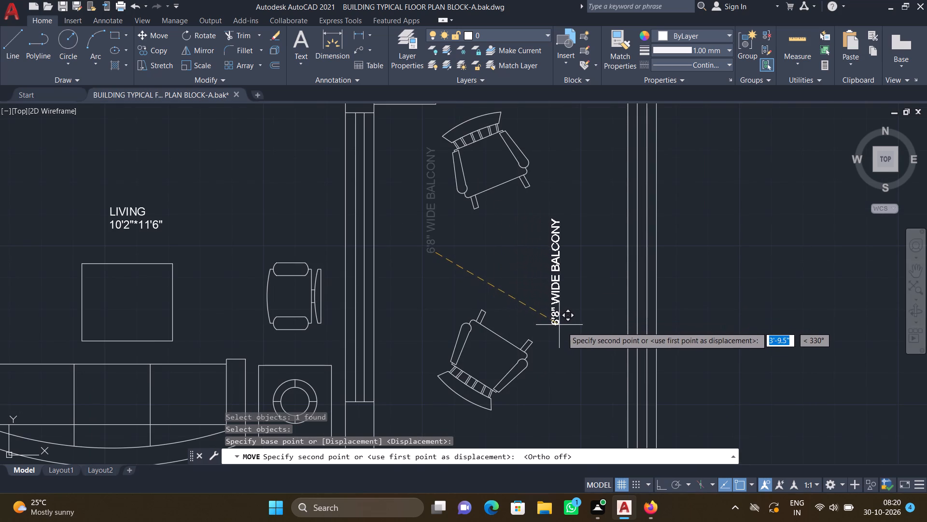
left_click(554, 318)
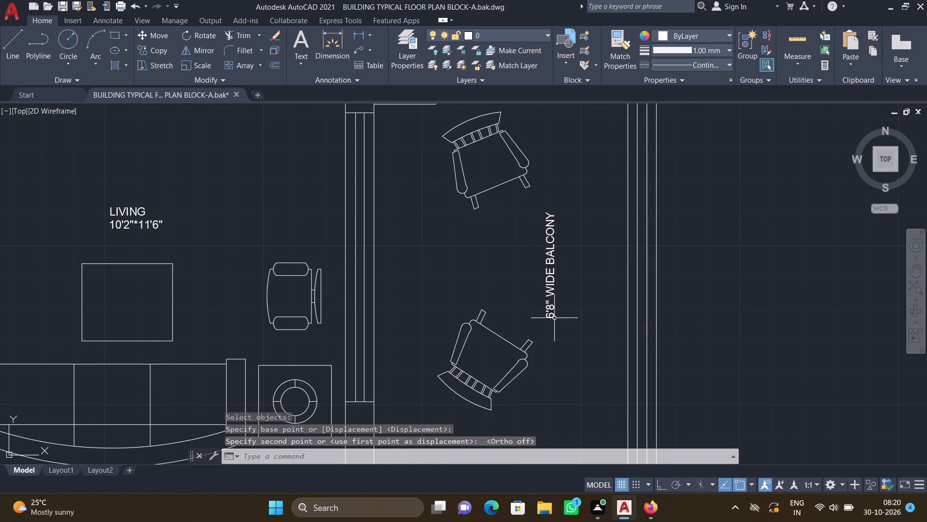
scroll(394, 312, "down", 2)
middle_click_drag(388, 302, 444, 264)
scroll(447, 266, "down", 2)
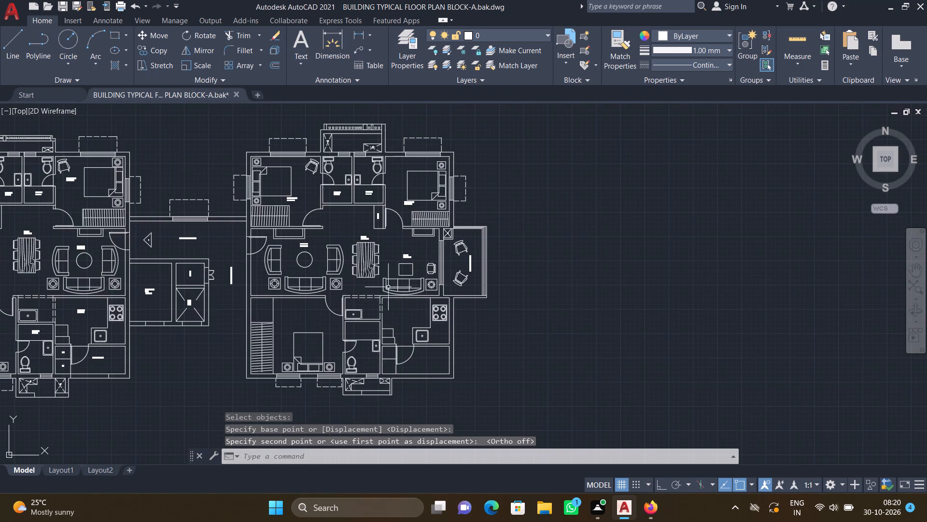
Draw two concentric circles centred on the vertical edge above the right unit's lower bedroom wardrobe, the outer about 1'-1.6" in radius.
middle_click_drag(305, 311, 460, 279)
scroll(454, 283, "up", 2)
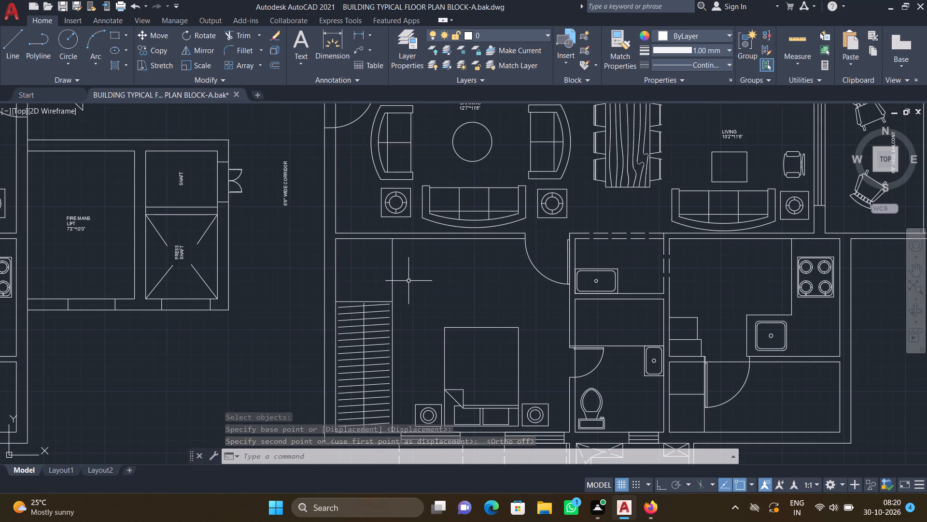
key("c")
key("Return")
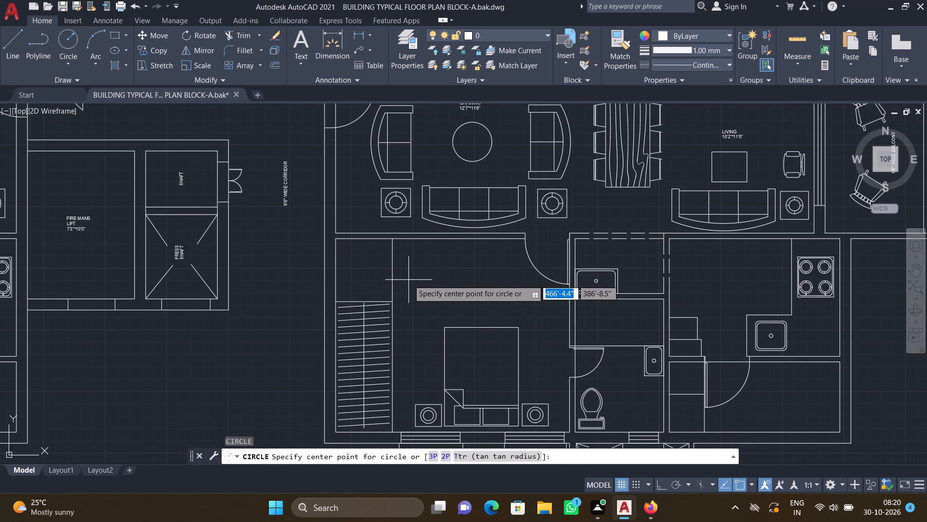
scroll(396, 270, "up", 2)
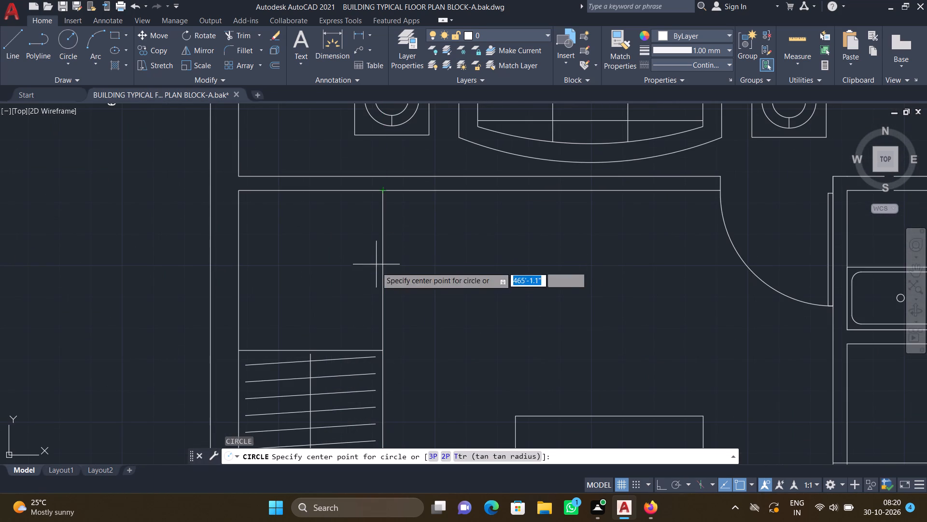
left_click(382, 264)
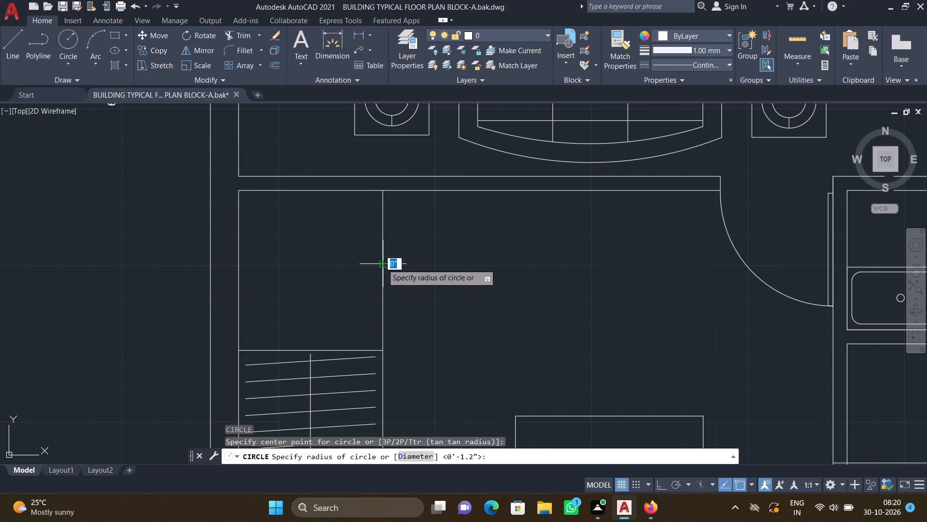
scroll(397, 303, "up", 1)
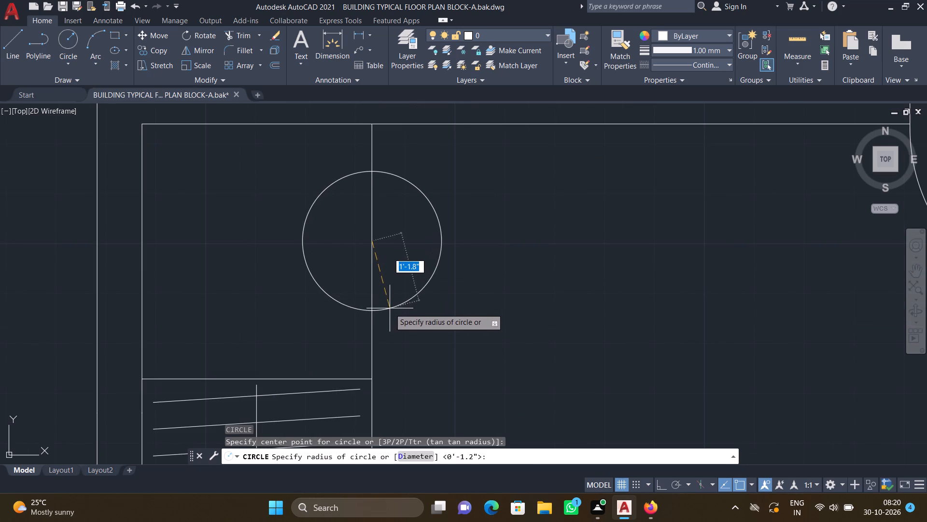
left_click(388, 307)
key("c")
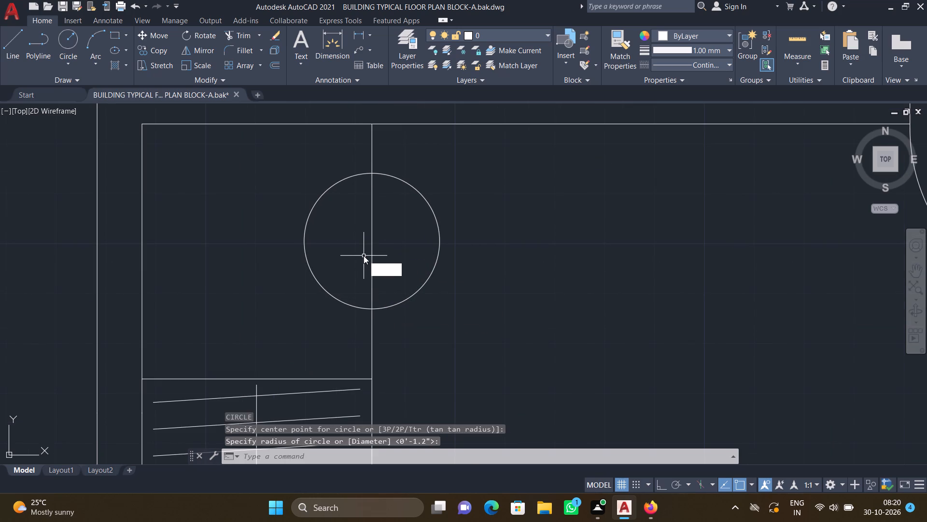
key("Return")
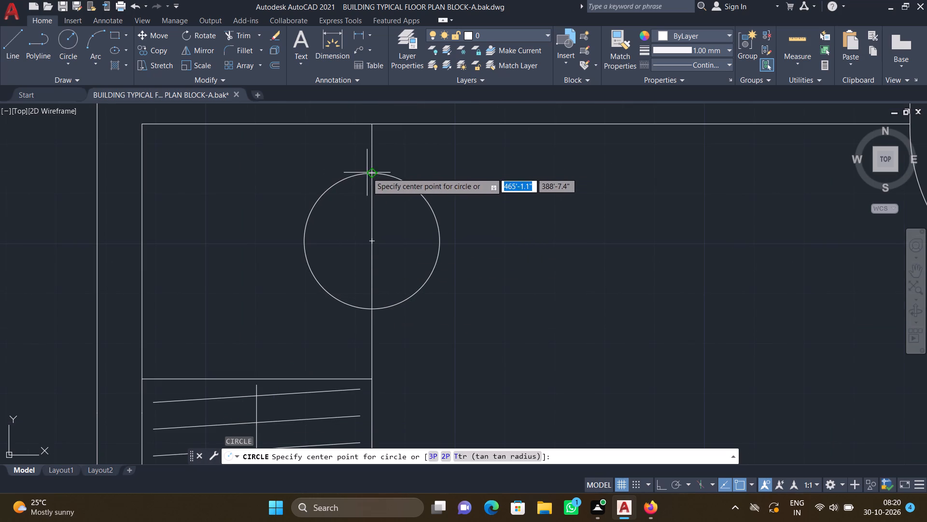
left_click(371, 241)
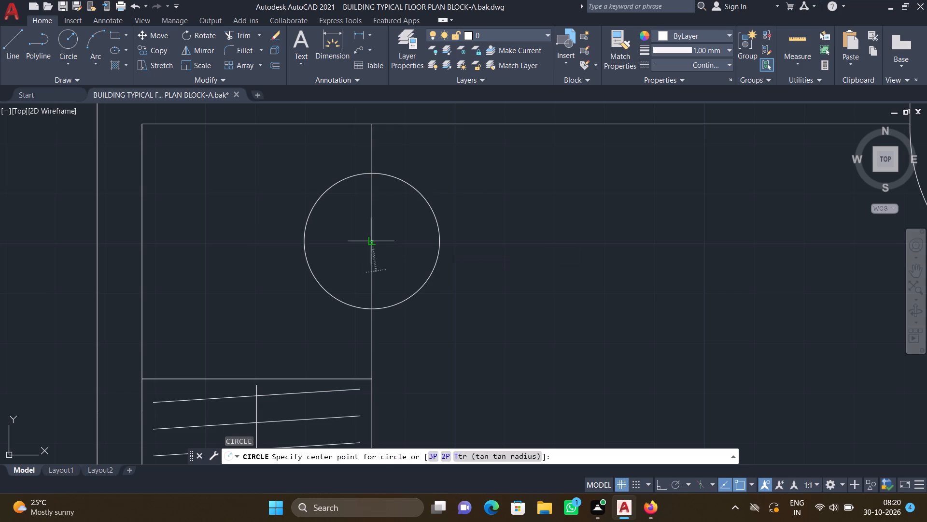
left_click(372, 284)
scroll(373, 249, "down", 2)
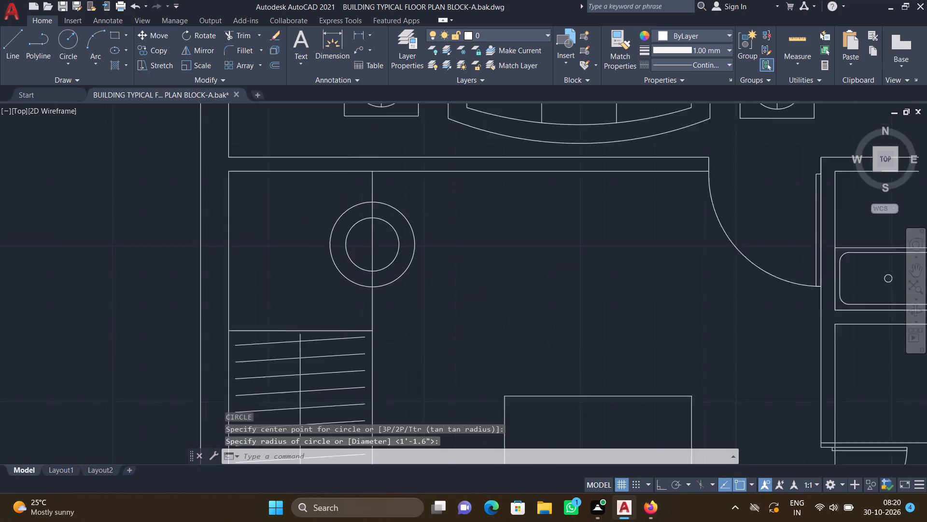
Trim off the halves of both circles lying inside the rectangular counter space above the wardrobe.
scroll(373, 249, "down", 1)
scroll(367, 248, "up", 3)
type("TR")
key("Return")
left_click(366, 246)
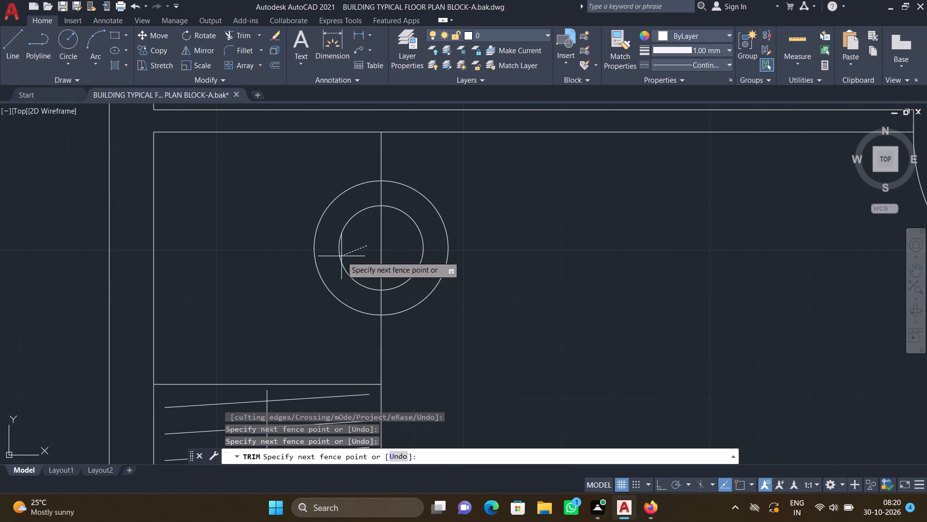
left_click(303, 282)
key("Return")
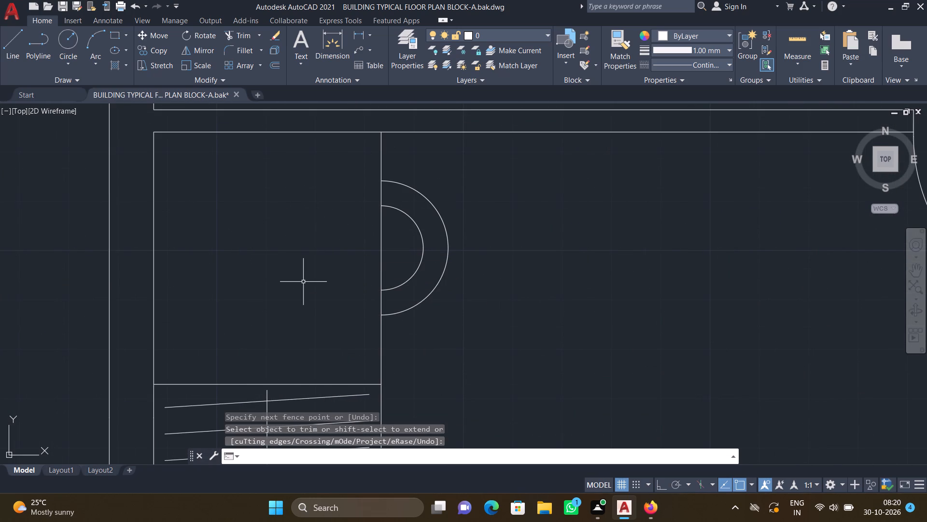
Add the two-line multiline label M.BEDROOM 15'10"*13'1" in the open space above the bed.
scroll(305, 275, "down", 3)
middle_click_drag(353, 323, 286, 261)
scroll(346, 223, "up", 2)
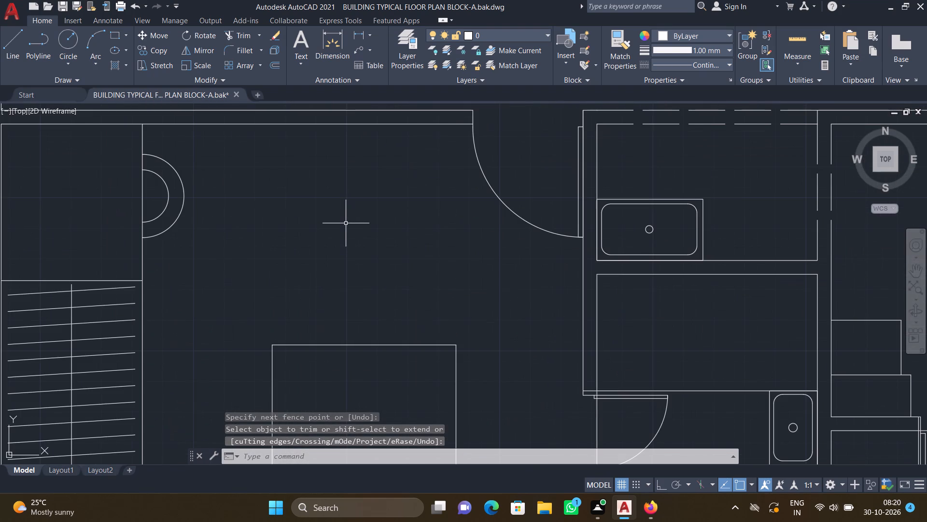
type("MT")
key("Return")
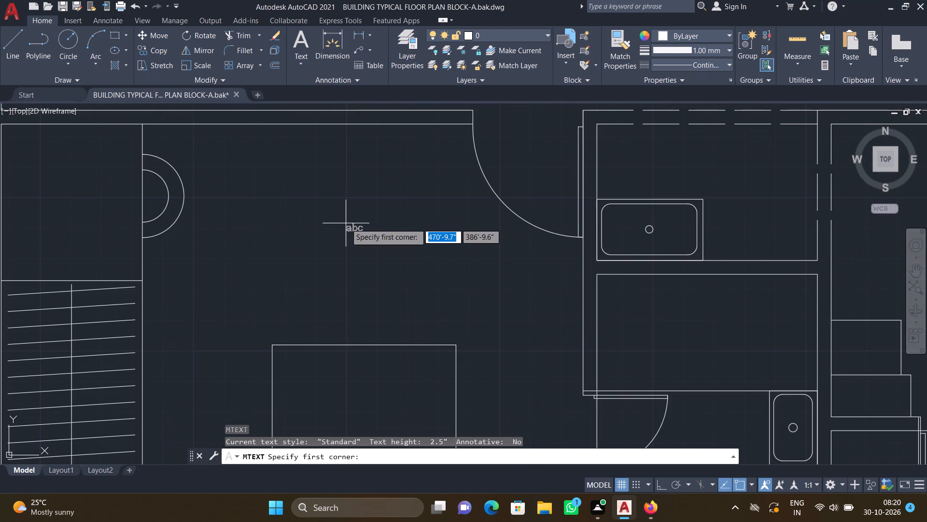
left_click(252, 232)
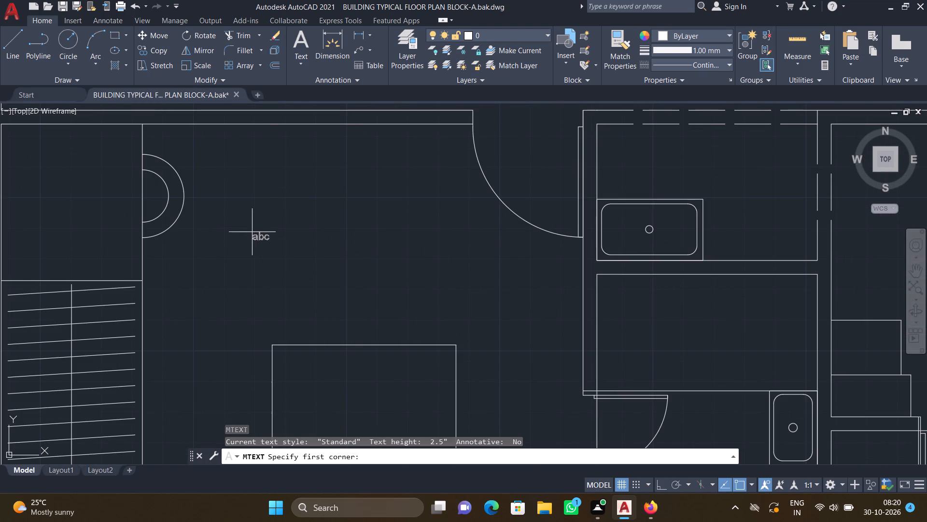
left_click(476, 305)
key("m")
key("period")
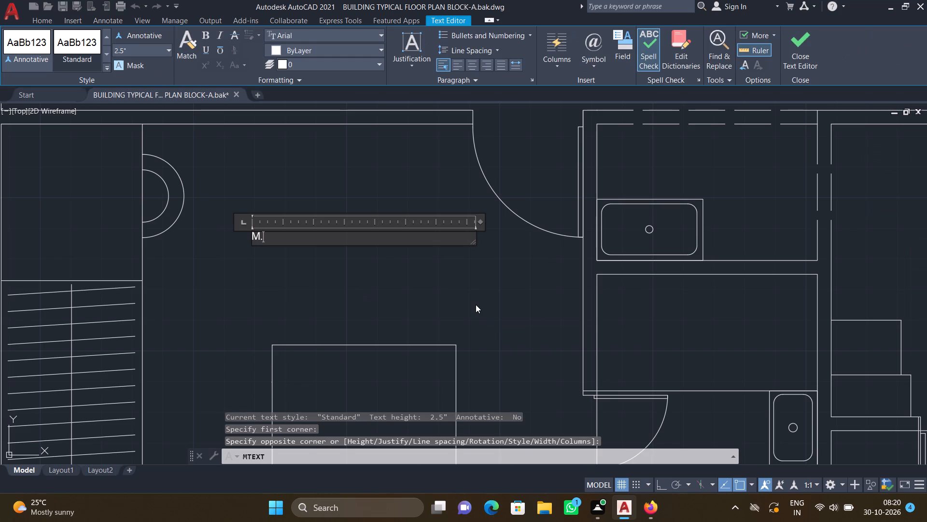
type("BEDROOM")
key("Return")
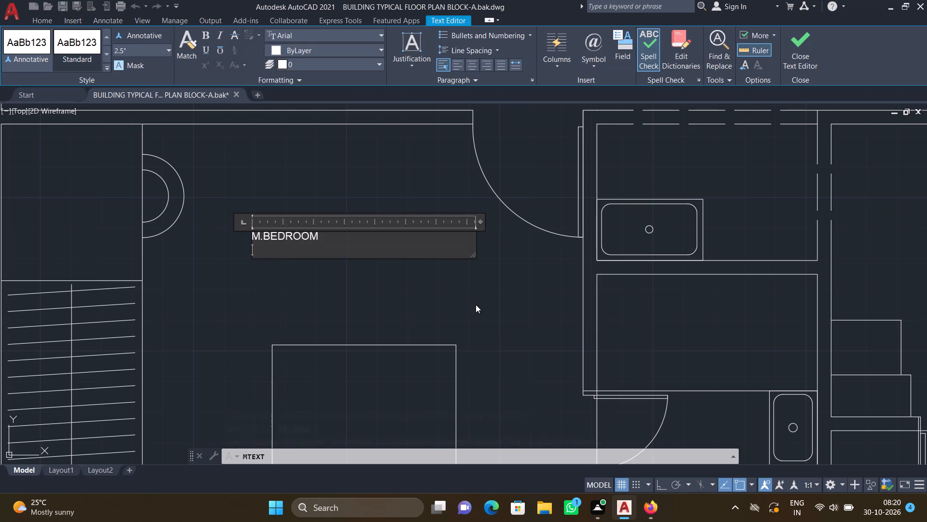
type("15'")
type("10")
type("\"*")
type("13'")
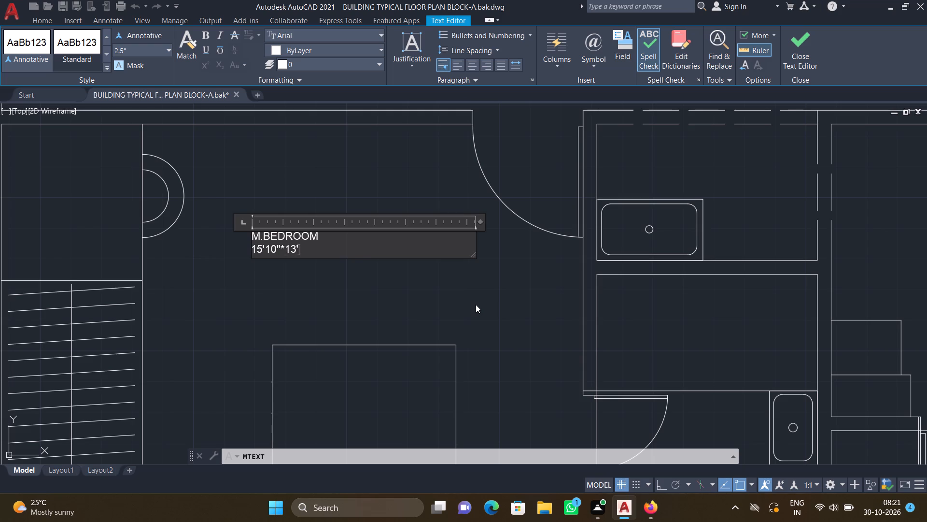
type("1\"")
key("Return")
key("Escape")
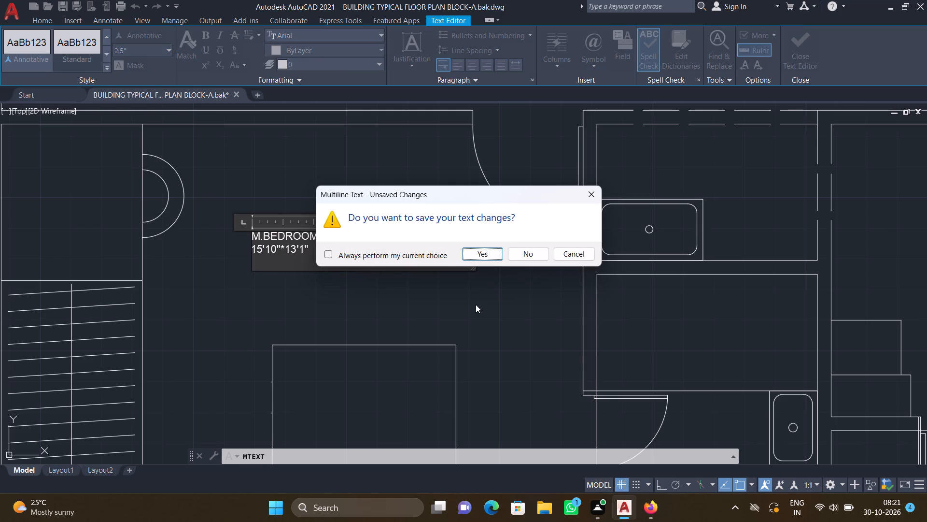
left_click(481, 258)
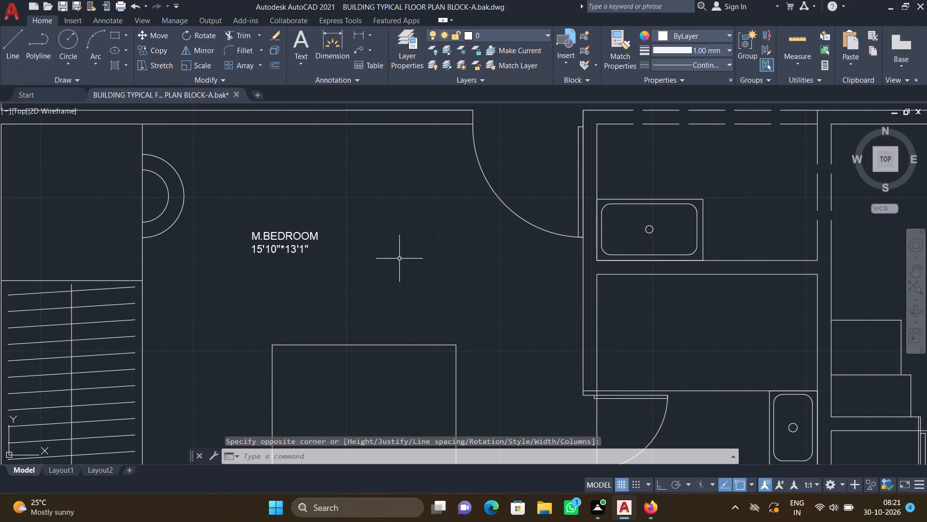
Move the M.BEDROOM label closer to the bed, roughly centred above its head-to-foot axis.
key("m")
key("Return")
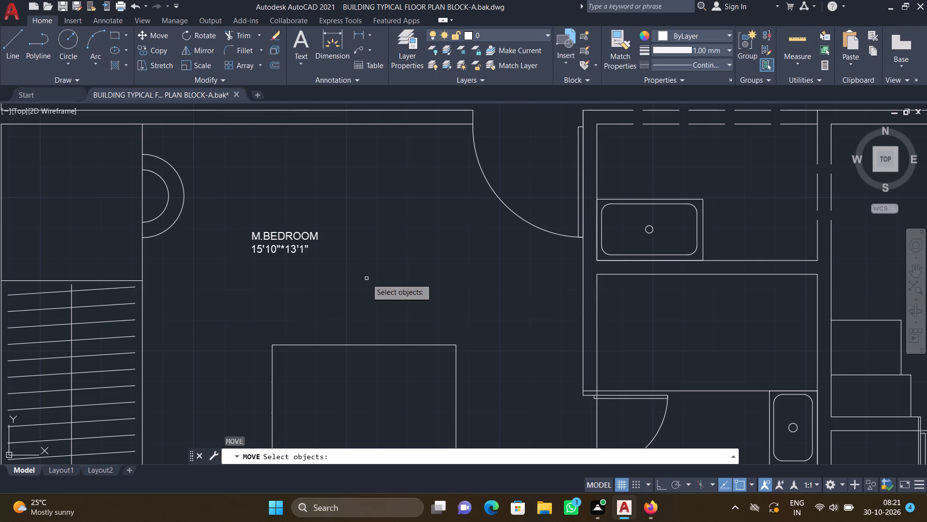
left_click(313, 239)
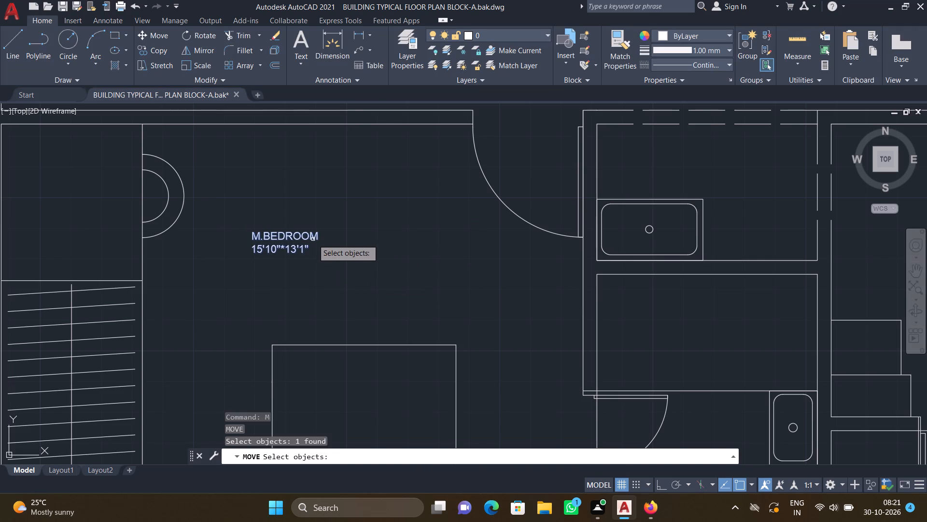
key("Return")
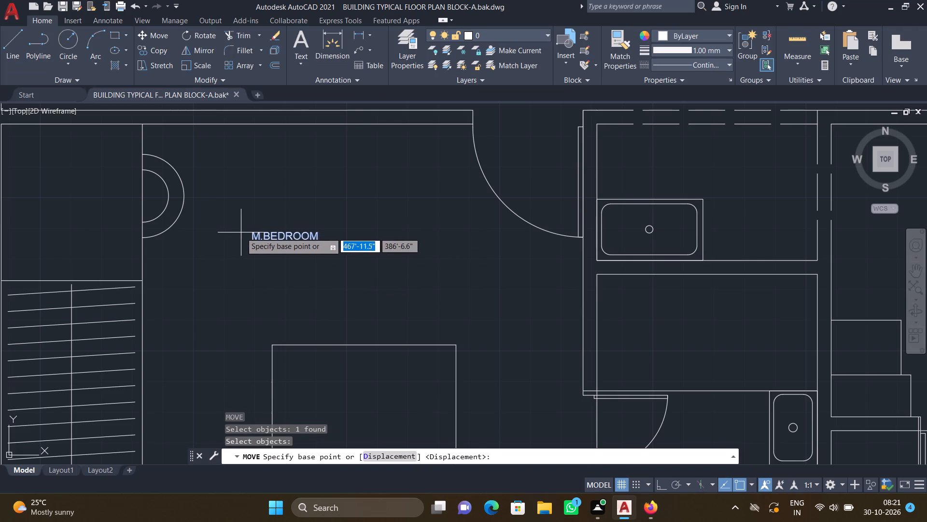
left_click(253, 230)
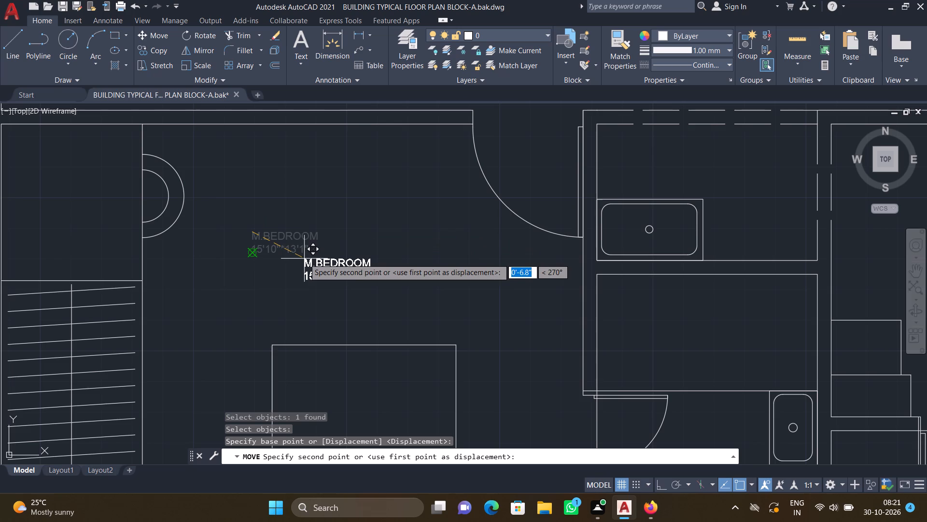
left_click(312, 270)
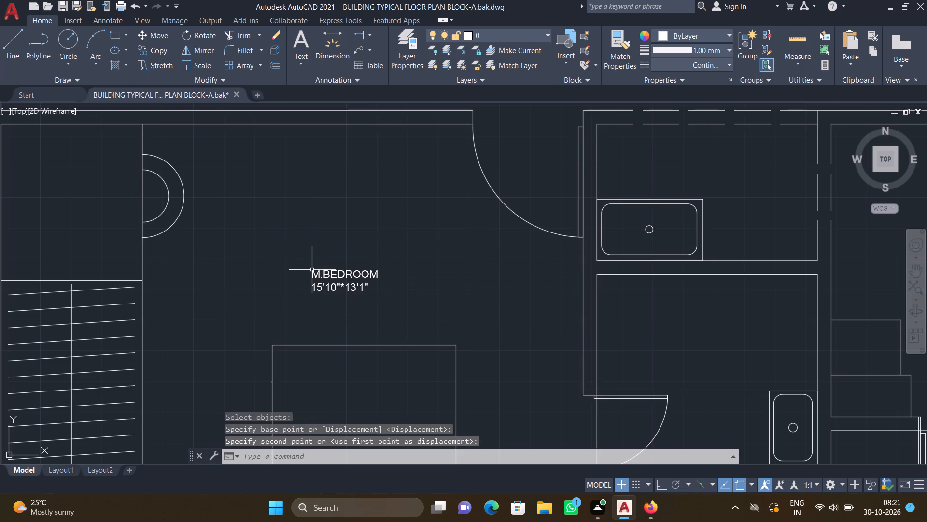
Add the two-line multiline label M.TOILET 6'0"*9'0" in the upper part of the right unit's master toilet, above its washbasin.
scroll(310, 269, "down", 4)
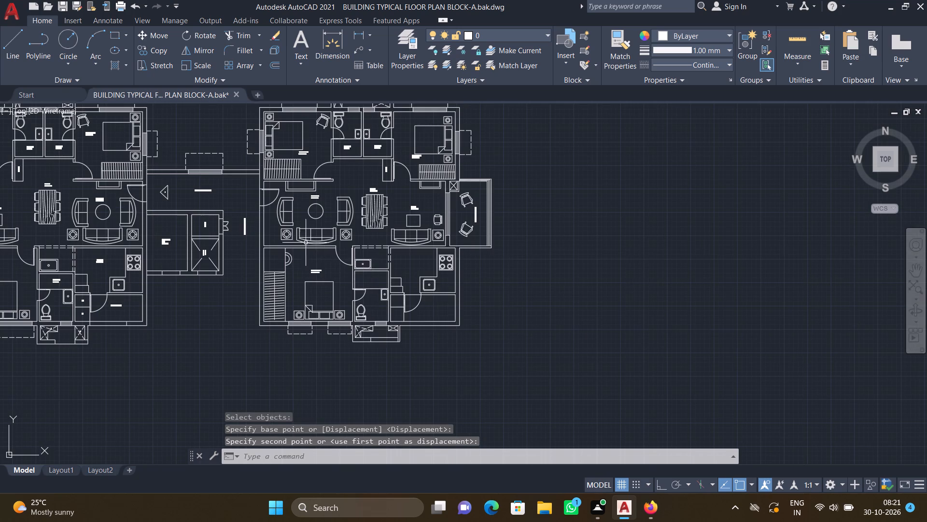
middle_click_drag(324, 297, 266, 232)
scroll(337, 219, "up", 3)
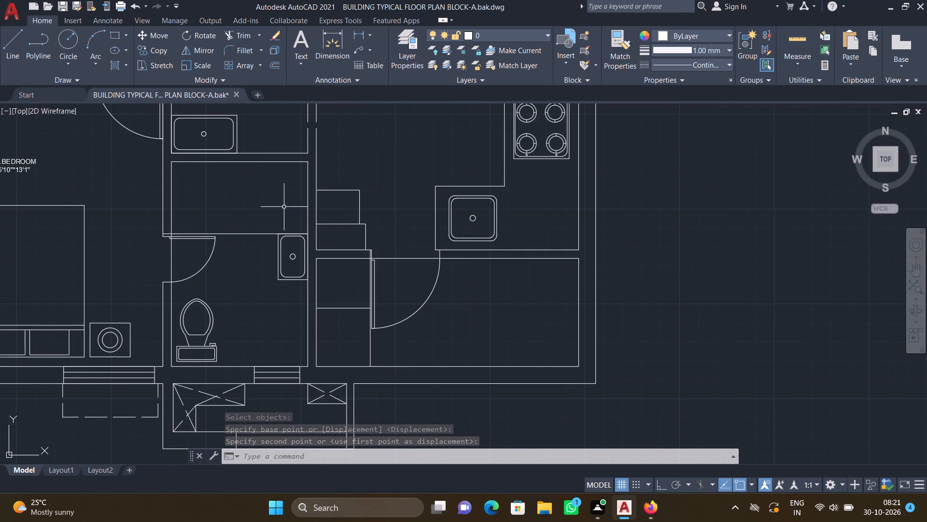
middle_click_drag(270, 208, 366, 253)
type("MT")
key("Return")
middle_click_drag(358, 247, 358, 248)
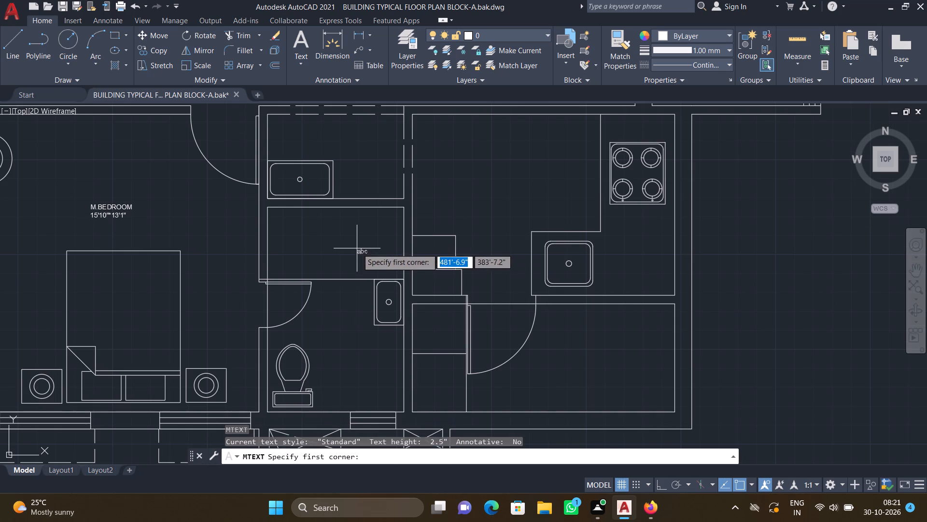
middle_click_drag(358, 248, 409, 239)
scroll(352, 219, "up", 1)
left_click_drag(326, 214, 326, 215)
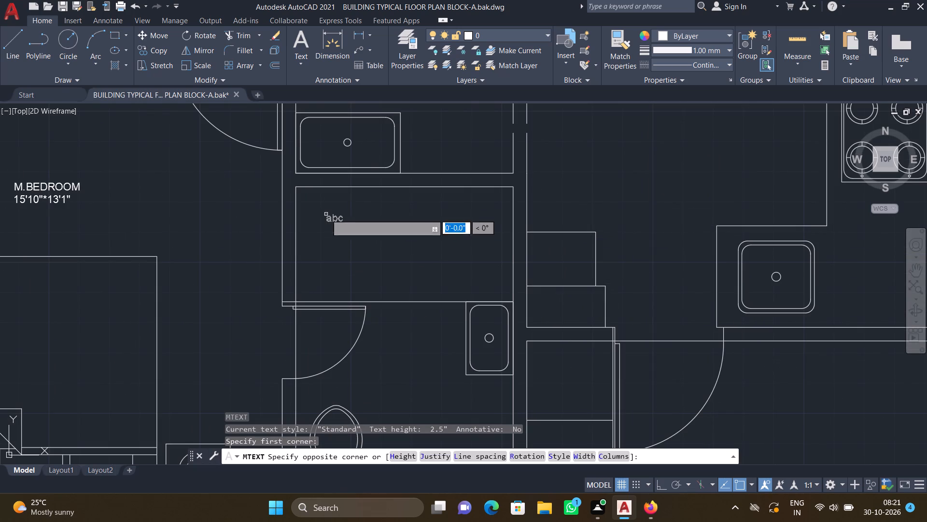
left_click_drag(326, 215, 329, 219)
scroll(481, 270, "up", 1)
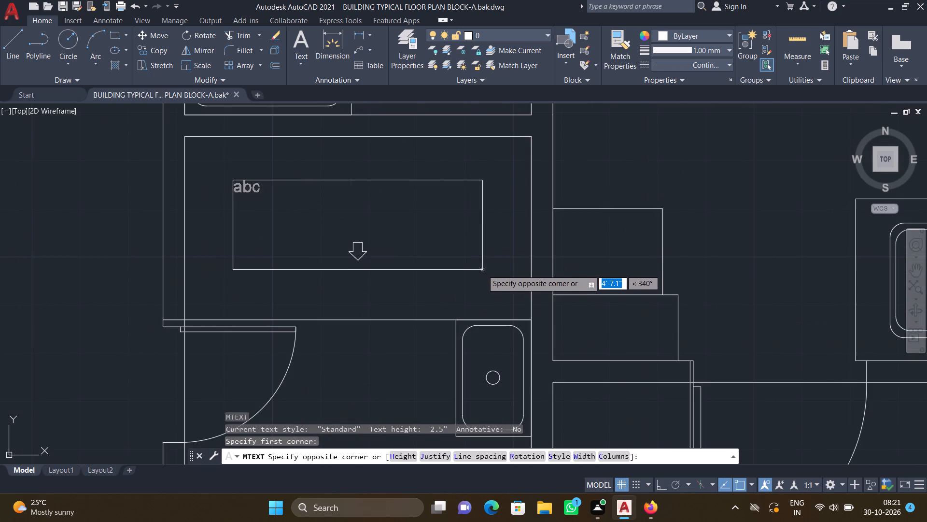
left_click(483, 269)
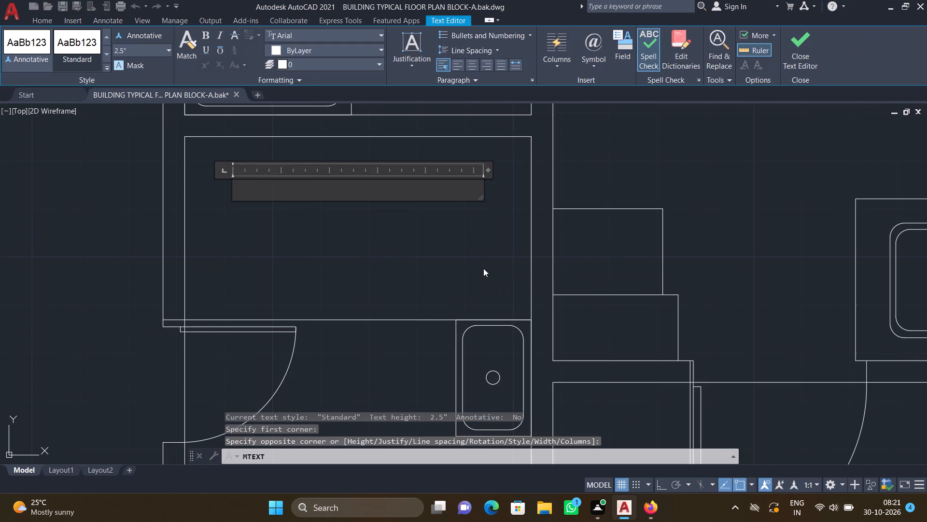
type("M.TOILET")
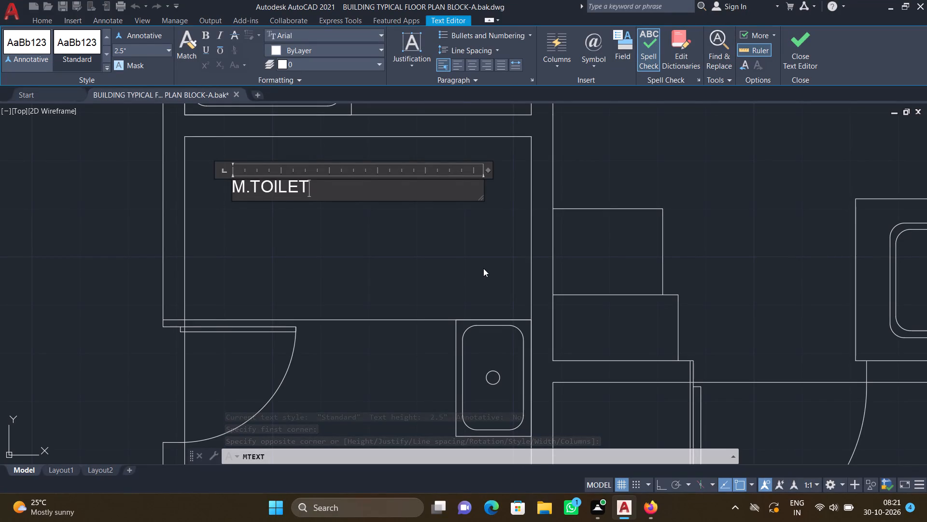
key("Return")
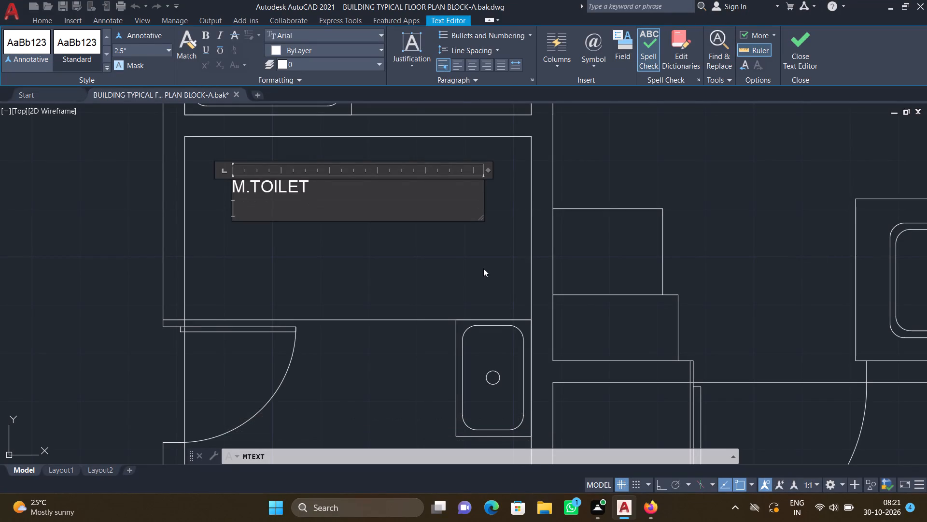
type("6'")
type("0\"")
key("asterisk")
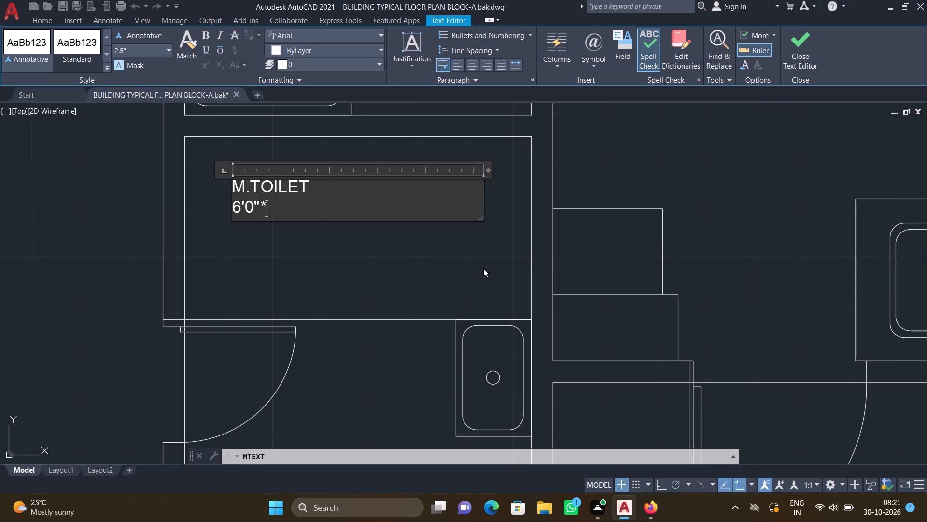
type("9'")
type("0\"")
key("Return")
key("Escape")
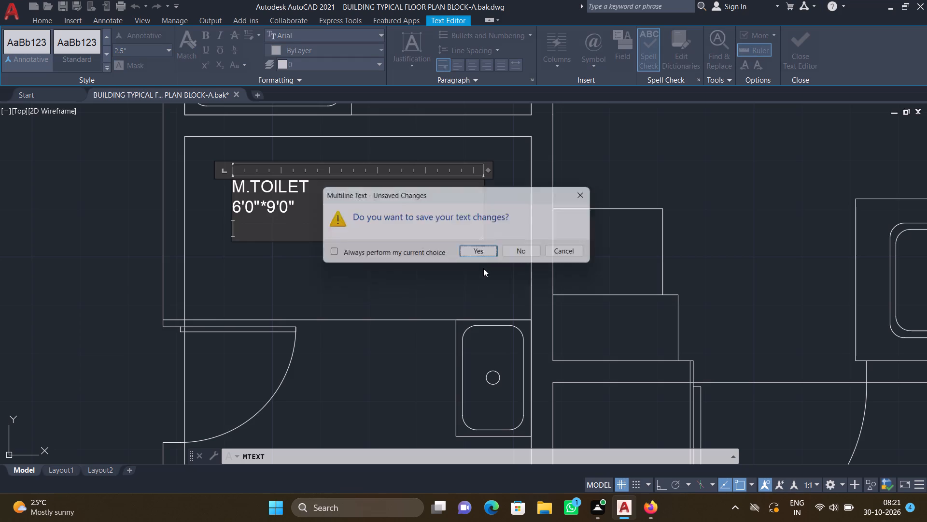
left_click(474, 249)
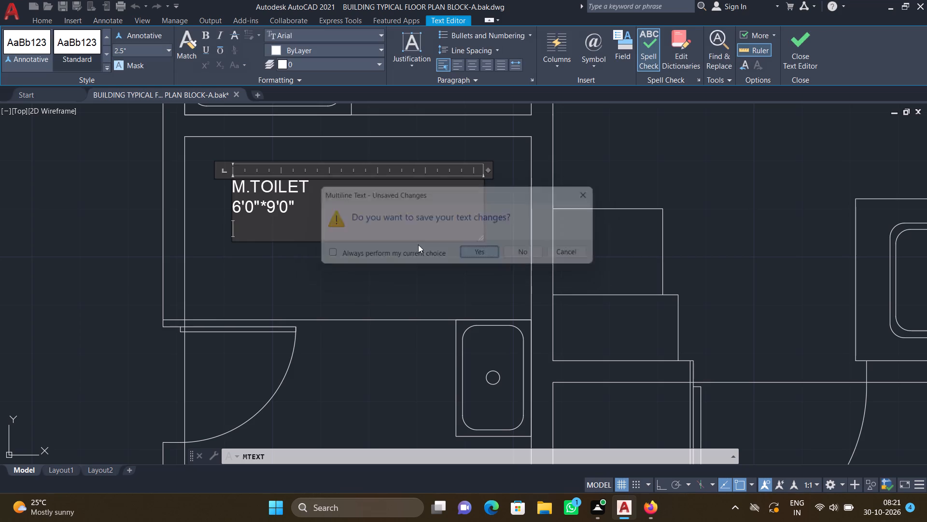
Move the M.TOILET label to roughly the centre of the rectangular area above the toilet door and washbasin.
key("m")
key("Return")
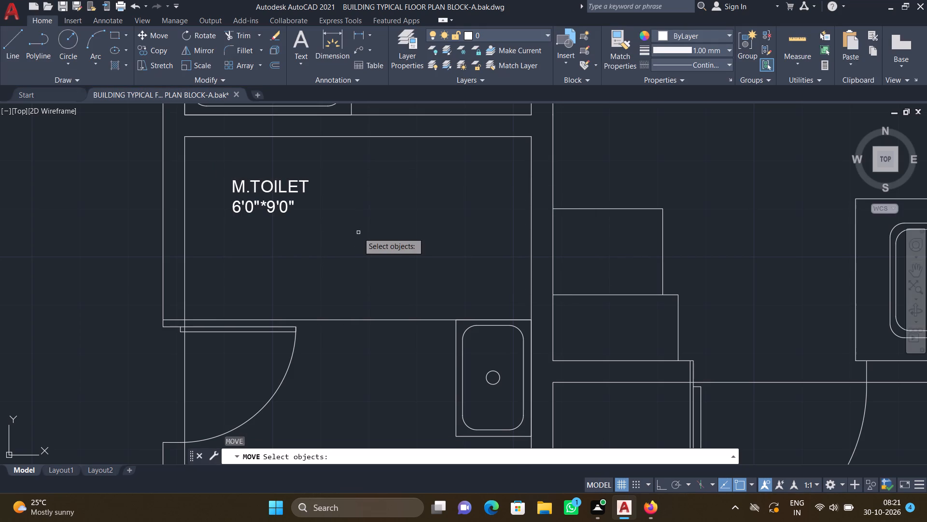
left_click(302, 184)
key("Return")
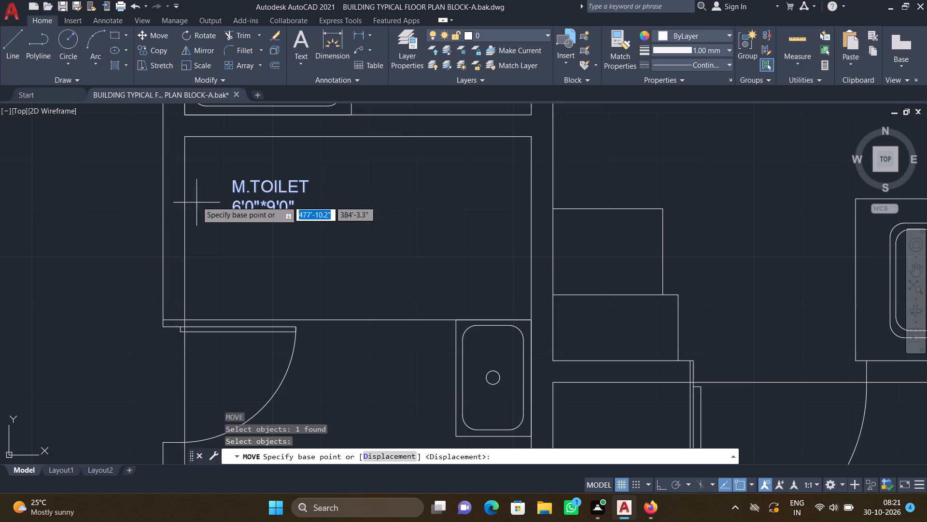
left_click(232, 184)
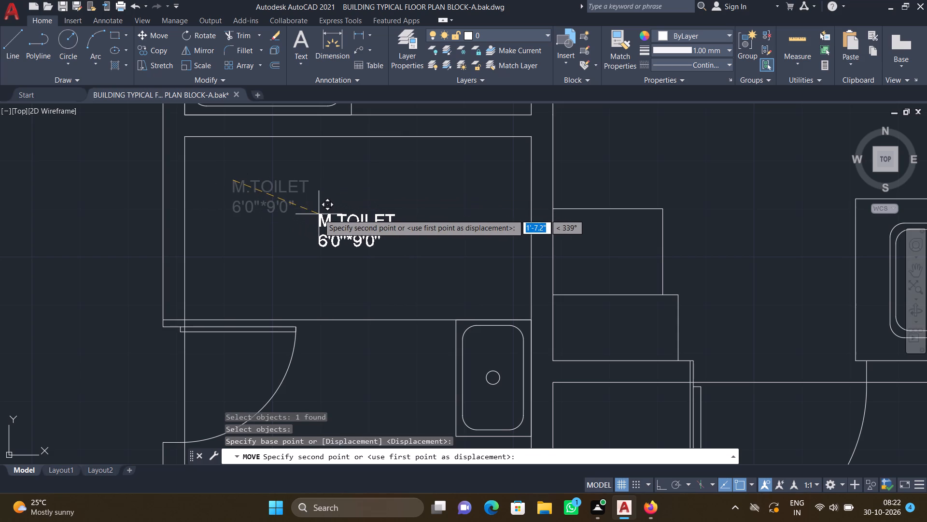
left_click(319, 214)
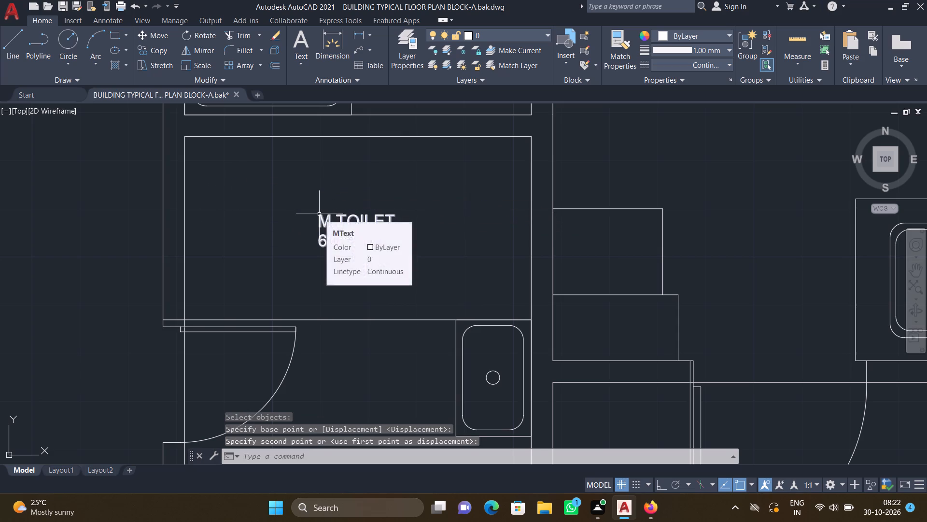
Add the two-line multiline label KITCHEN 11'8"*7'8" in the right unit's kitchen, in the open floor beside the hob counter.
scroll(331, 223, "down", 3)
middle_click_drag(347, 238, 286, 234)
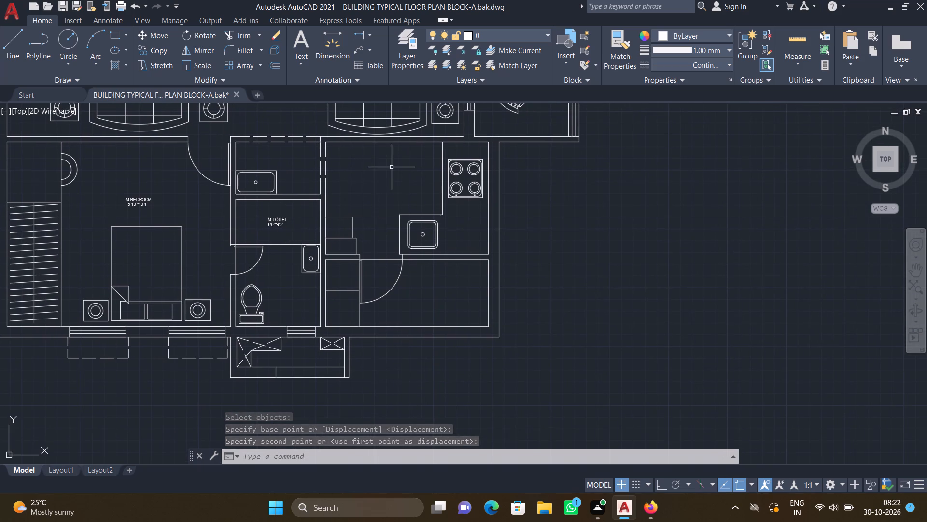
scroll(392, 169, "up", 1)
type("MT")
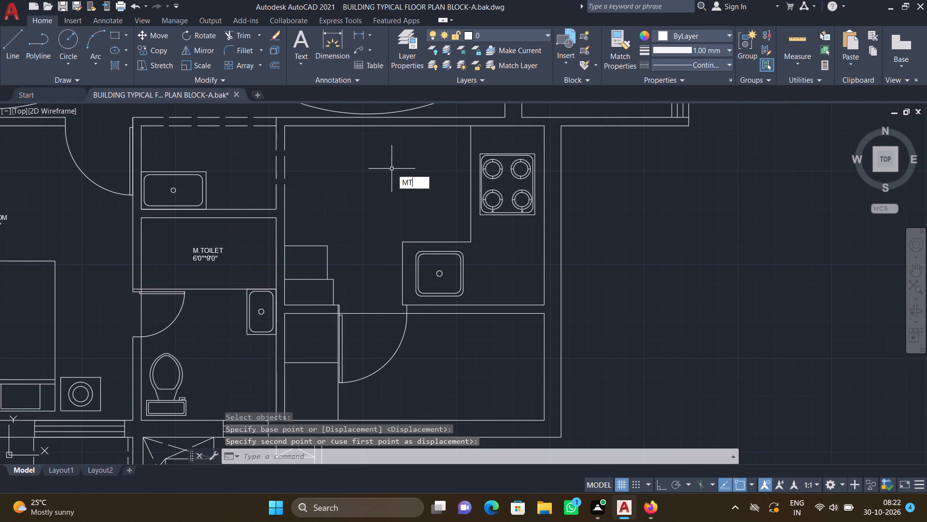
key("Return")
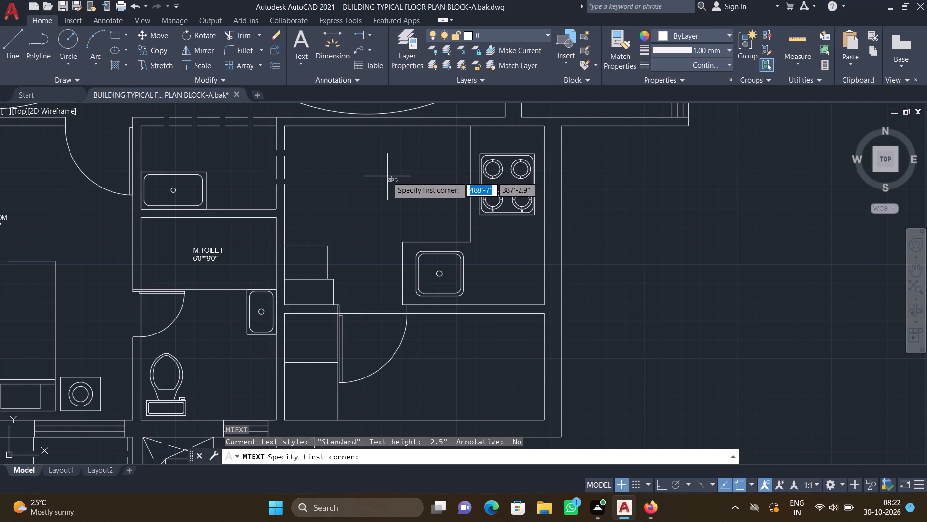
left_click(332, 168)
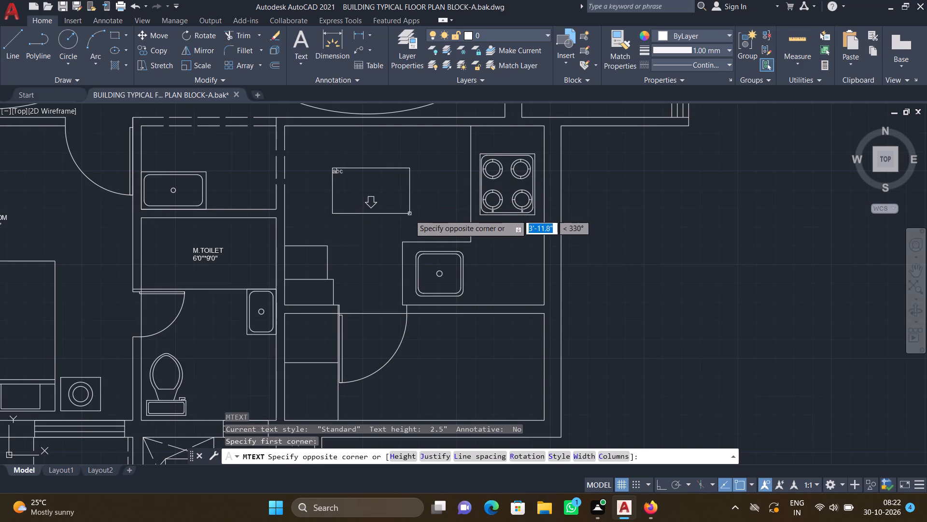
left_click(434, 217)
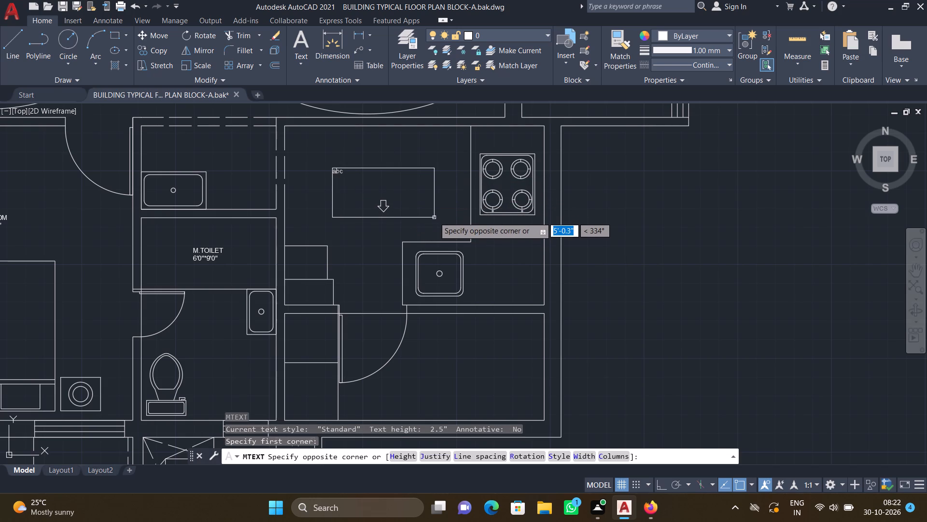
type("KITC")
type("HEN")
key("Return")
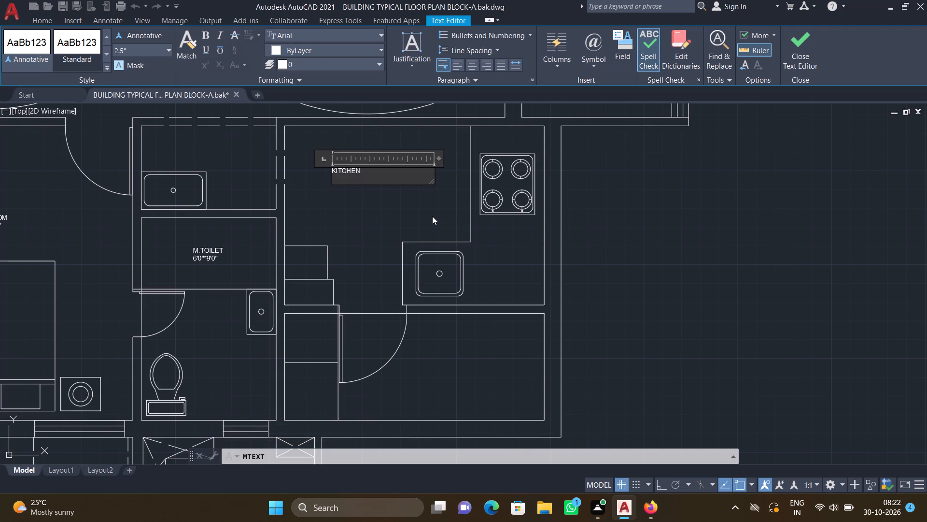
type("11'")
key("8")
type("\"*")
type("7'")
key("8")
key("shift+quotedbl")
key("Return")
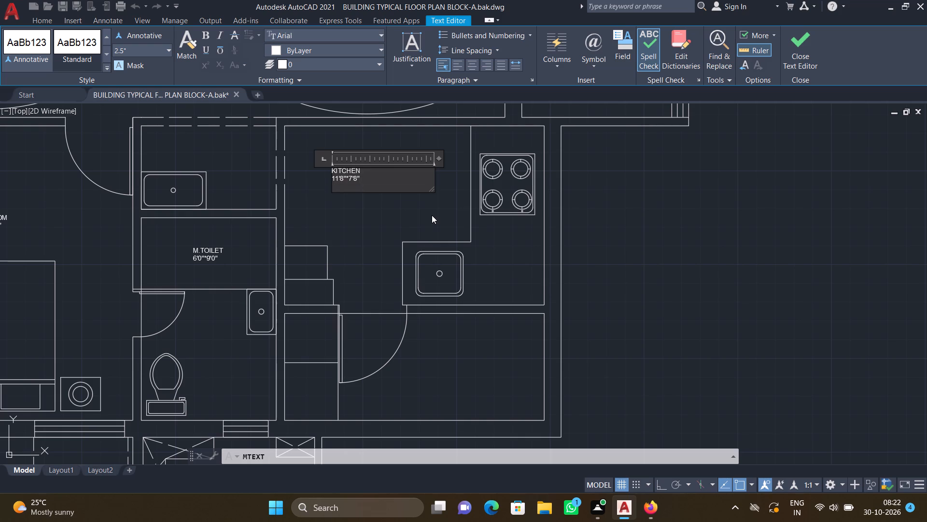
key("Escape")
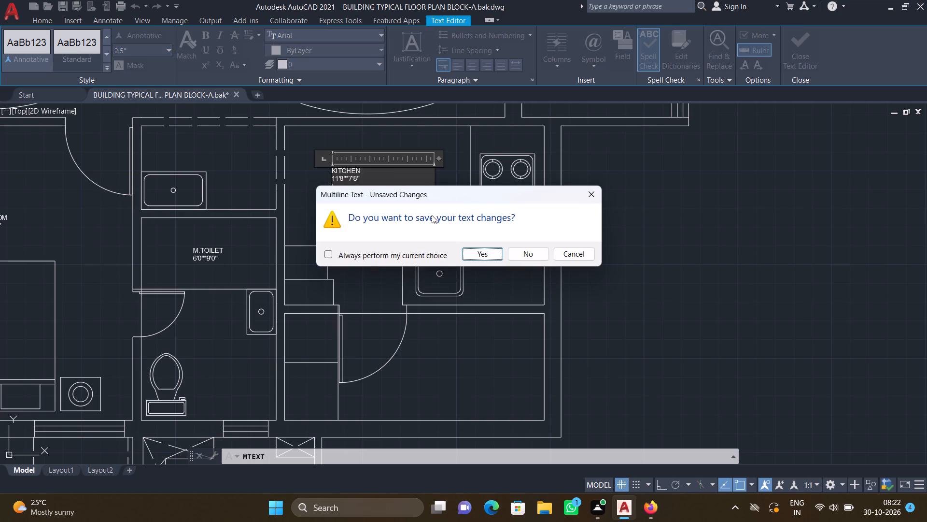
left_click(476, 251)
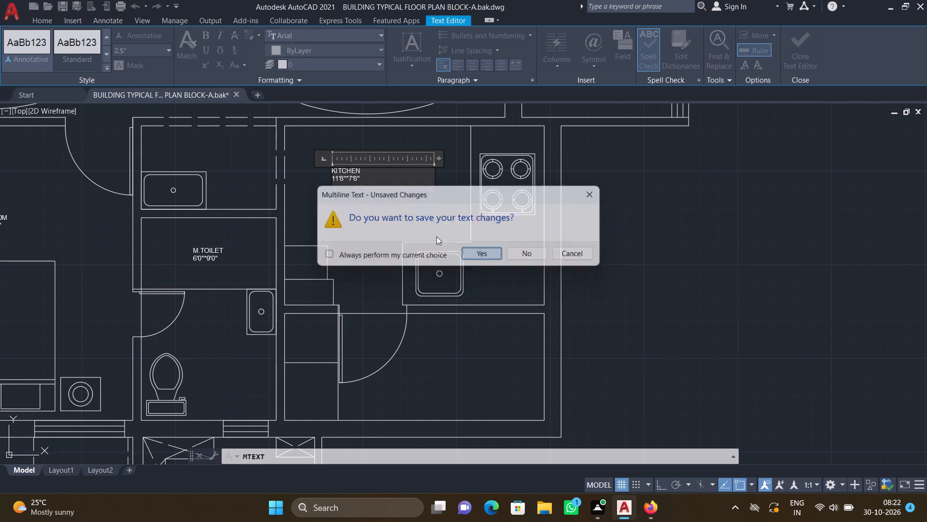
Move the KITCHEN label slightly towards the hob, near the middle of the kitchen's open floor.
scroll(365, 184, "up", 2)
key("m")
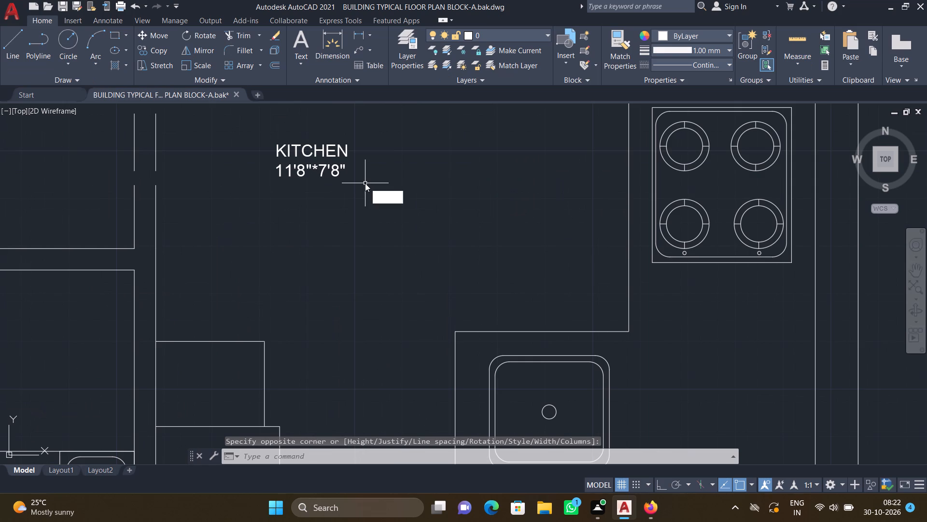
key("Return")
scroll(367, 178, "down", 2)
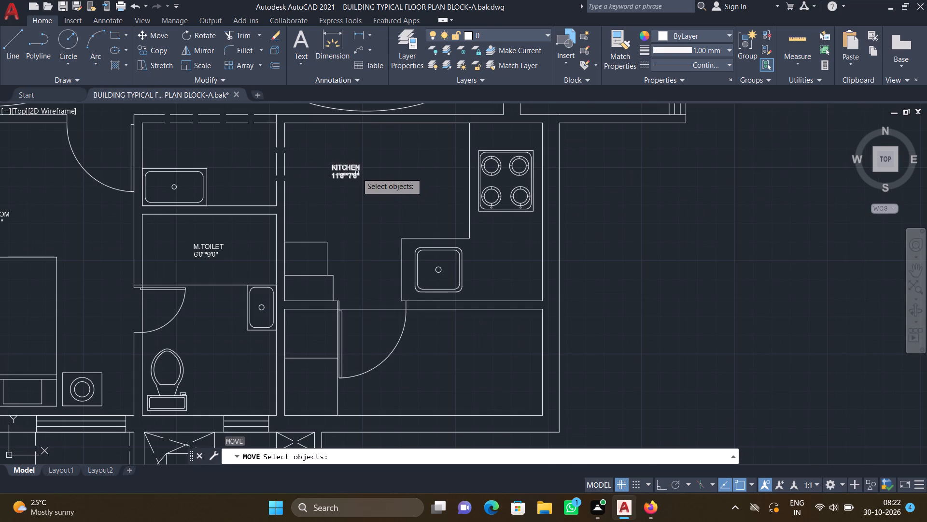
left_click(357, 172)
key("Return")
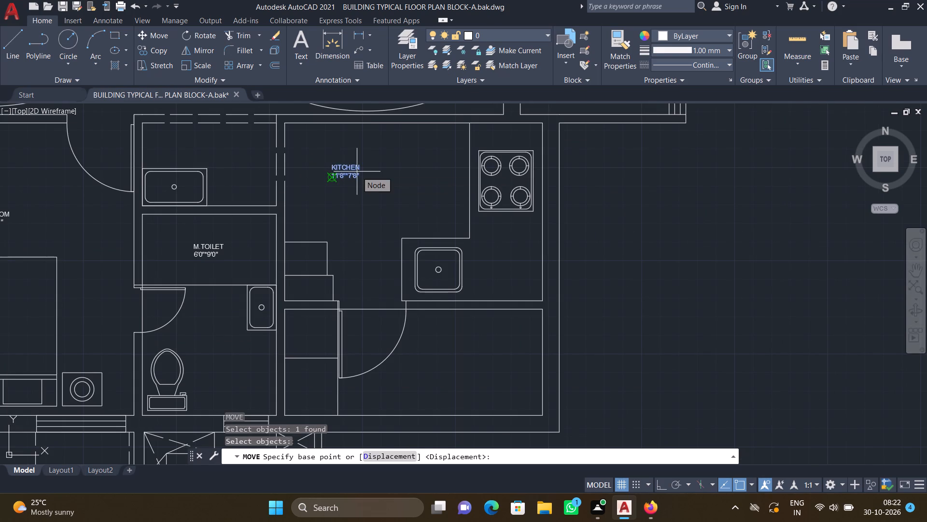
scroll(341, 164, "up", 1)
left_click(323, 166)
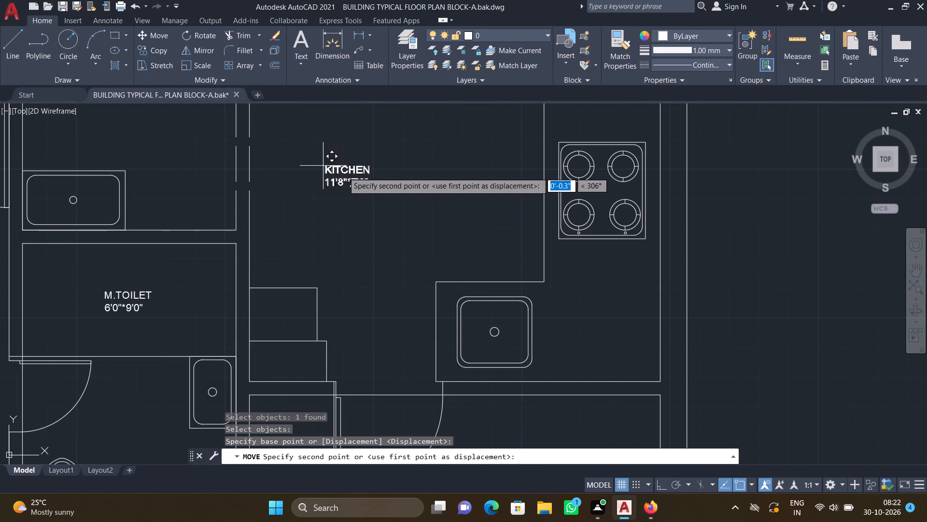
left_click(378, 174)
scroll(346, 188, "down", 2)
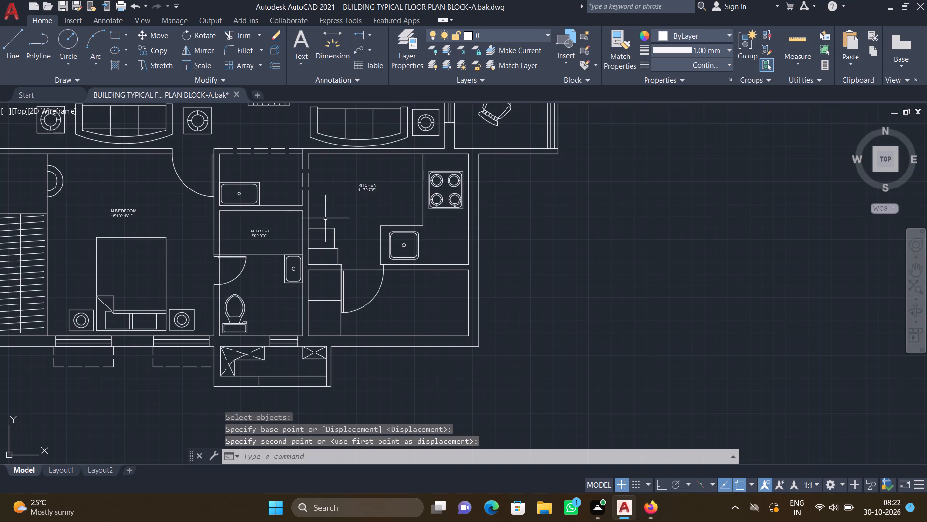
Add the multiline label 4'9" W UTILITY in the right unit's utility room below the kitchen, beside the door swing.
middle_click_drag(331, 268, 365, 188)
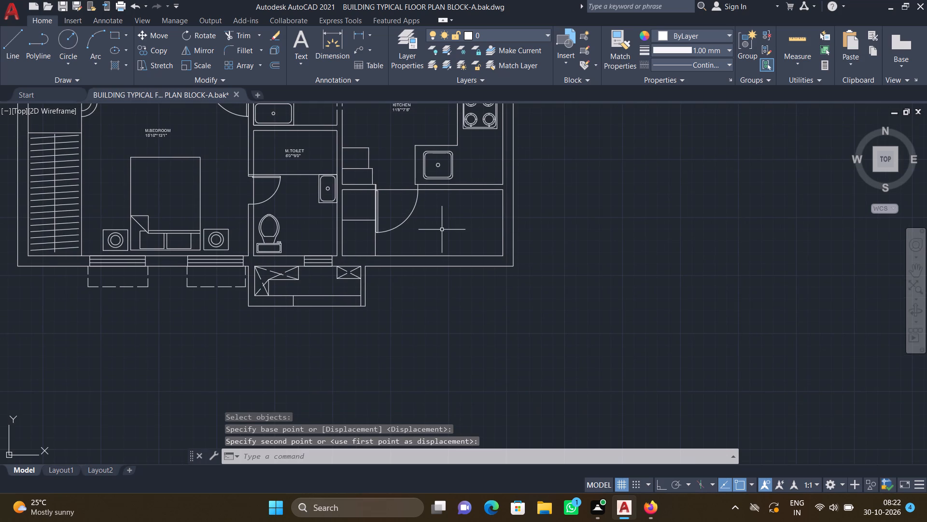
scroll(437, 235, "up", 2)
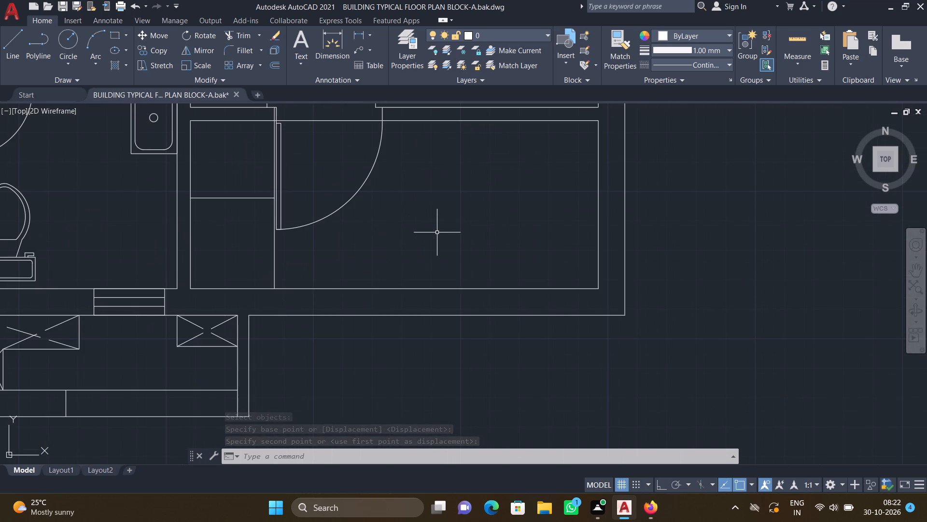
type("MT")
key("Return")
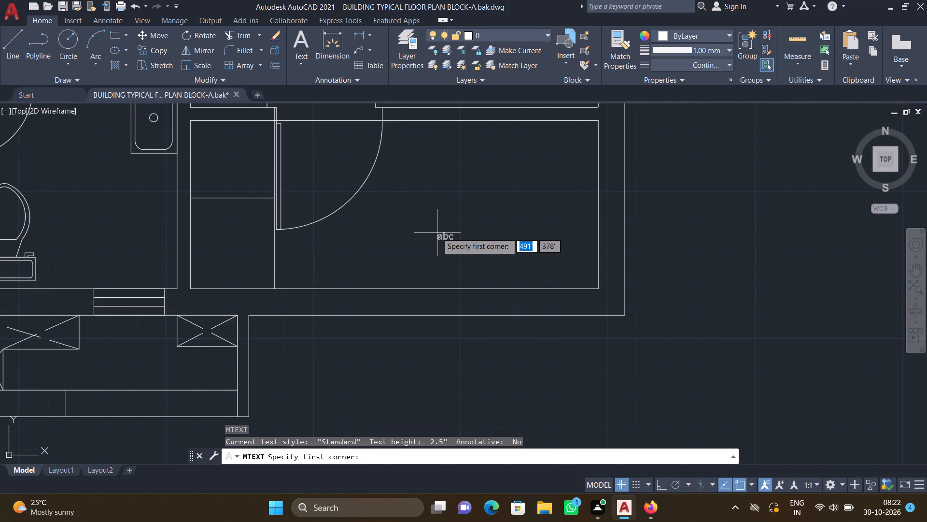
scroll(383, 193, "up", 1)
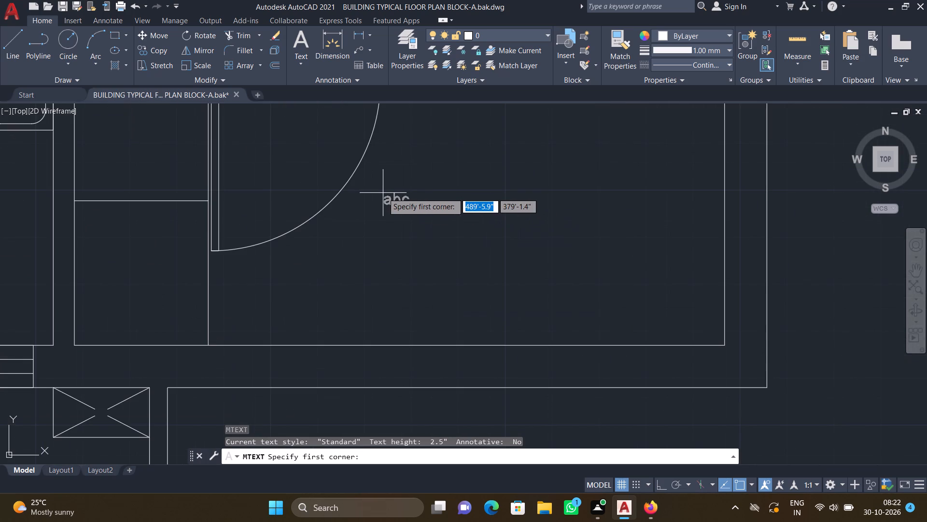
left_click(379, 188)
scroll(485, 237, "down", 1)
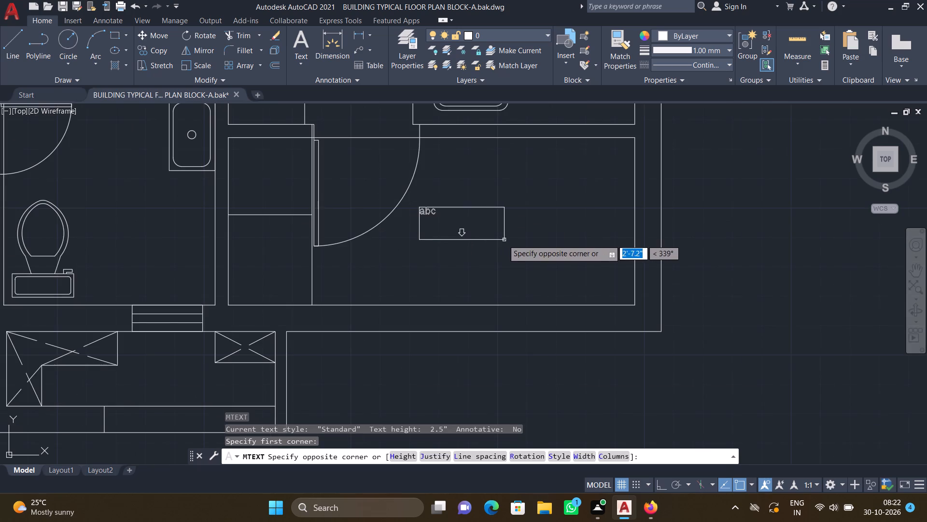
middle_click_drag(489, 244, 429, 266)
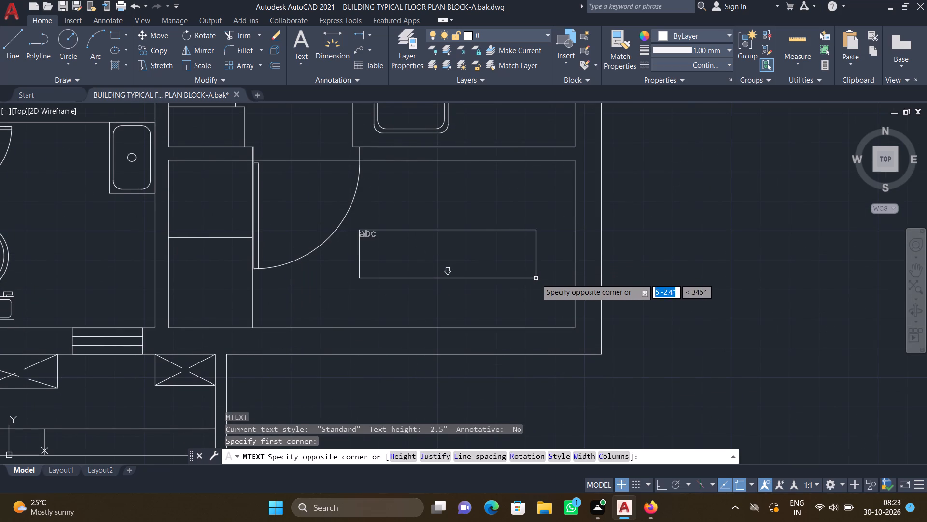
left_click(536, 278)
type("4'")
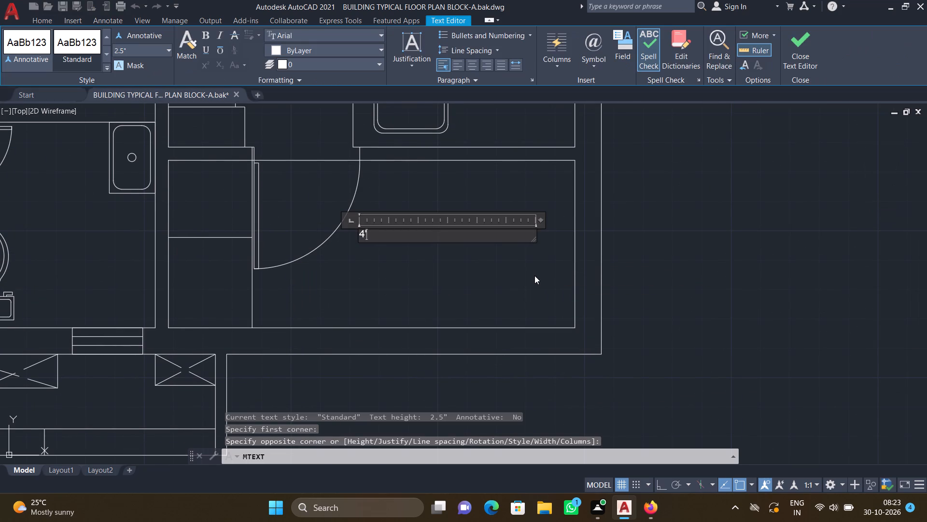
key("9")
key("shift+quotedbl")
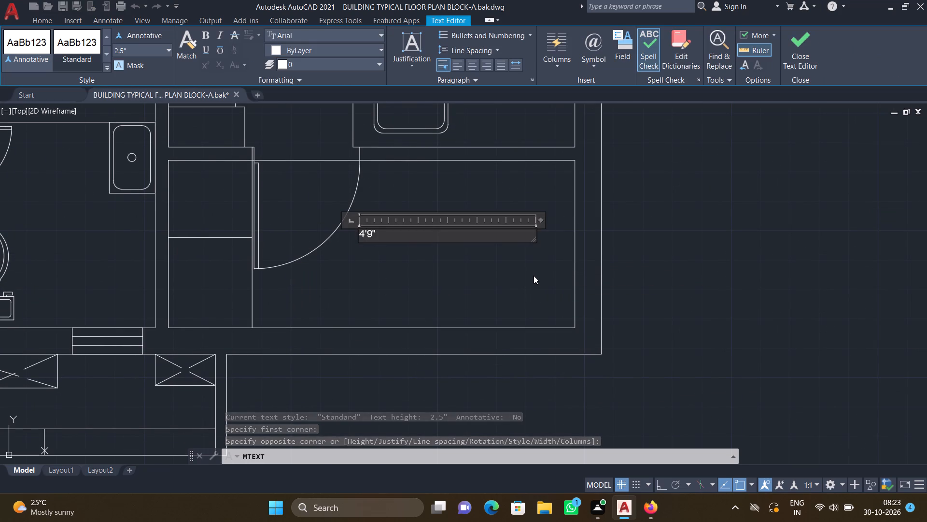
key("space")
type("W")
key("space")
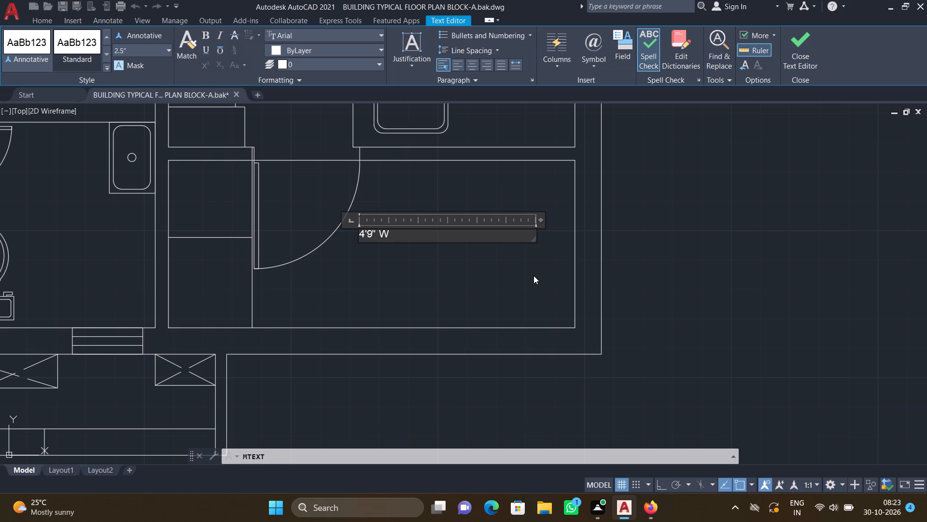
type("UTILITY")
key("Return")
key("Escape")
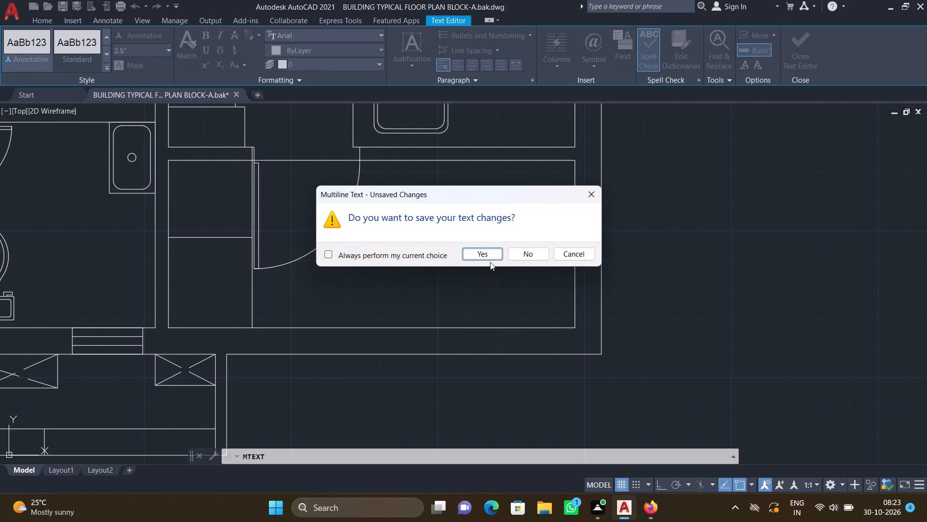
left_click(486, 255)
Move the 4'9" W UTILITY label away from the door swing, towards the middle of the utility's open floor.
scroll(440, 237, "up", 1)
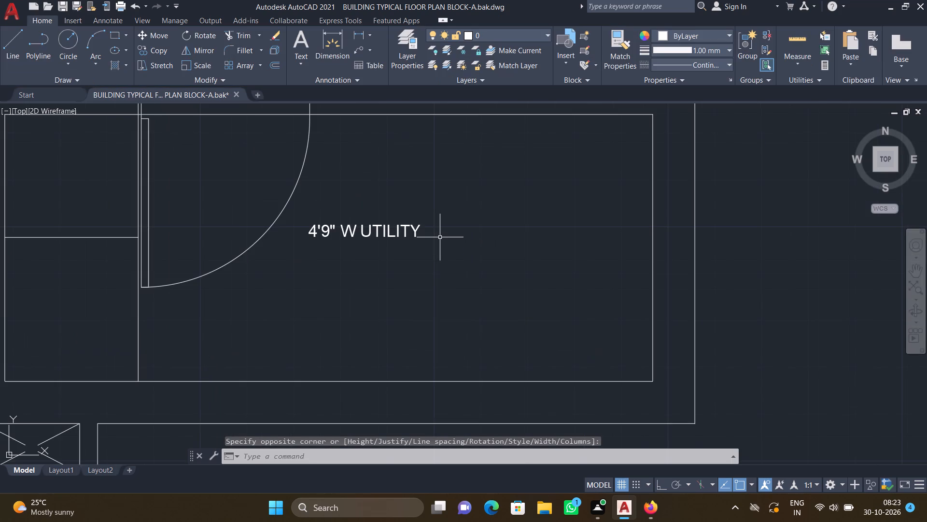
key("m")
key("Return")
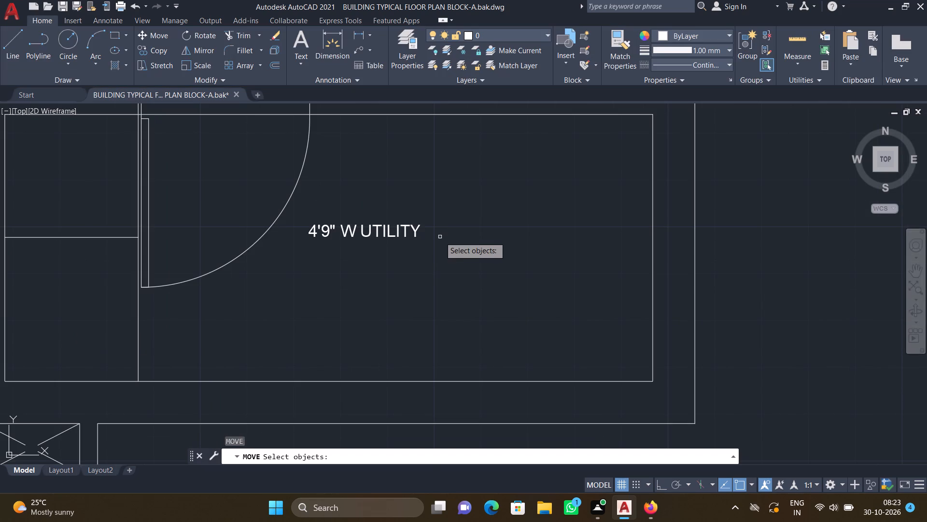
left_click(412, 226)
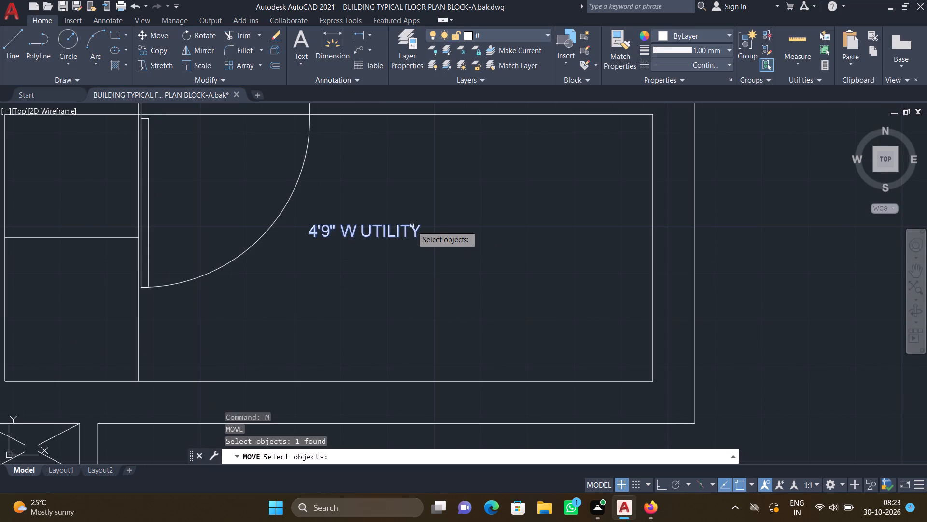
key("Return")
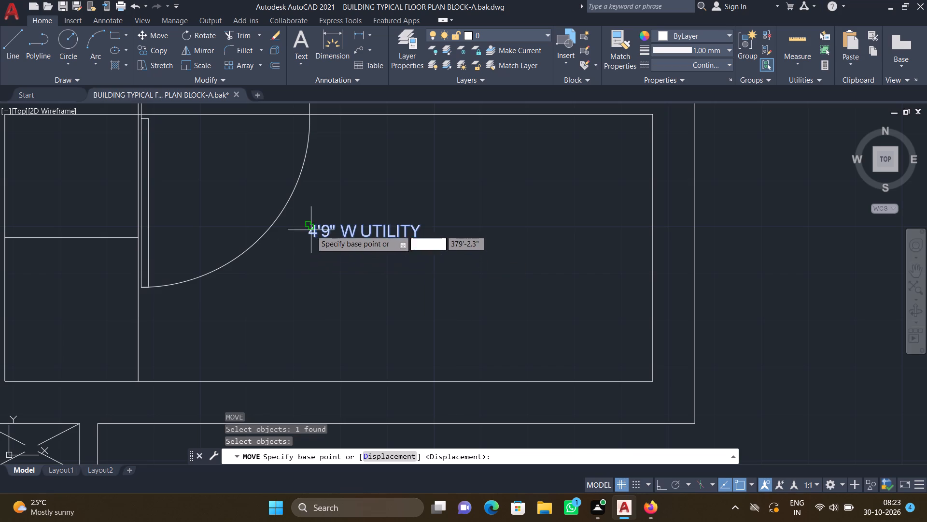
left_click(311, 229)
left_click(397, 233)
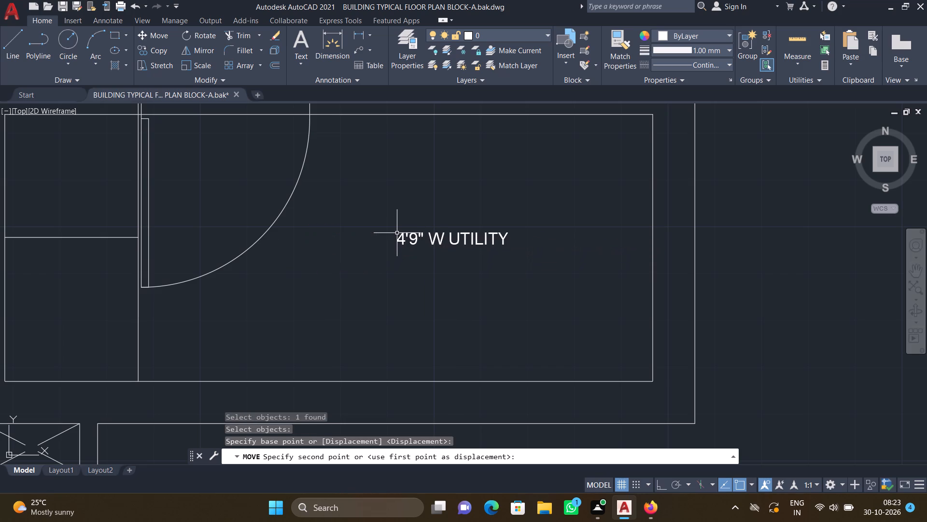
Add the multiline label wm in the upper of the two appliance boxes beside the right unit's utility door.
scroll(375, 242, "down", 3)
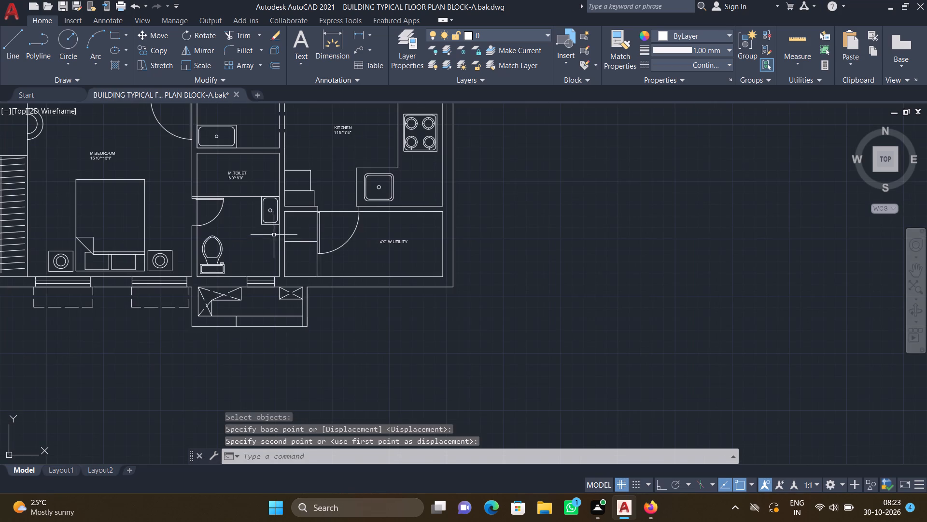
middle_click_drag(281, 227, 376, 212)
scroll(396, 212, "up", 3)
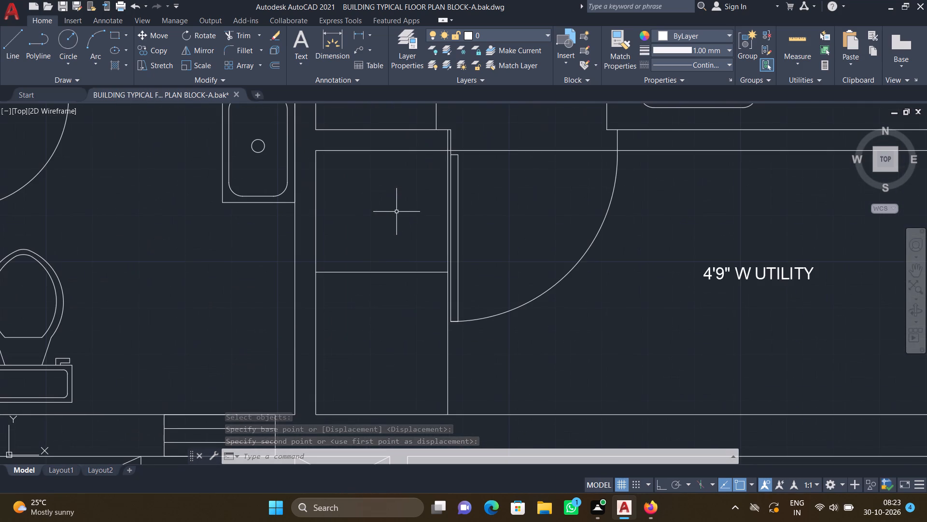
type("MT")
key("Return")
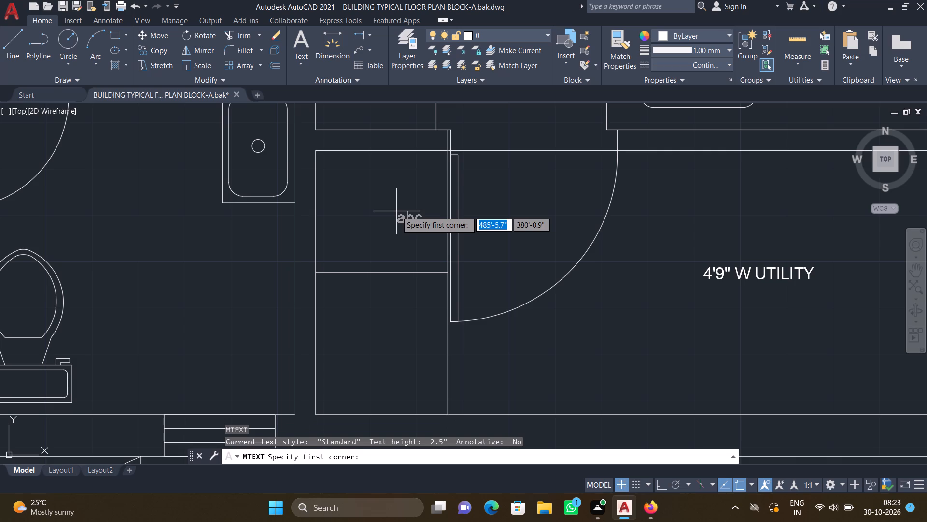
left_click(344, 203)
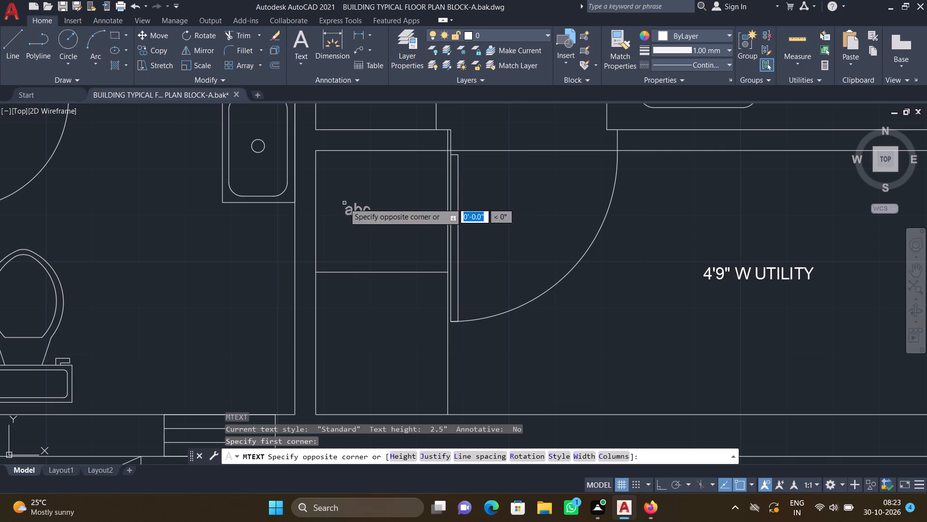
left_click(421, 233)
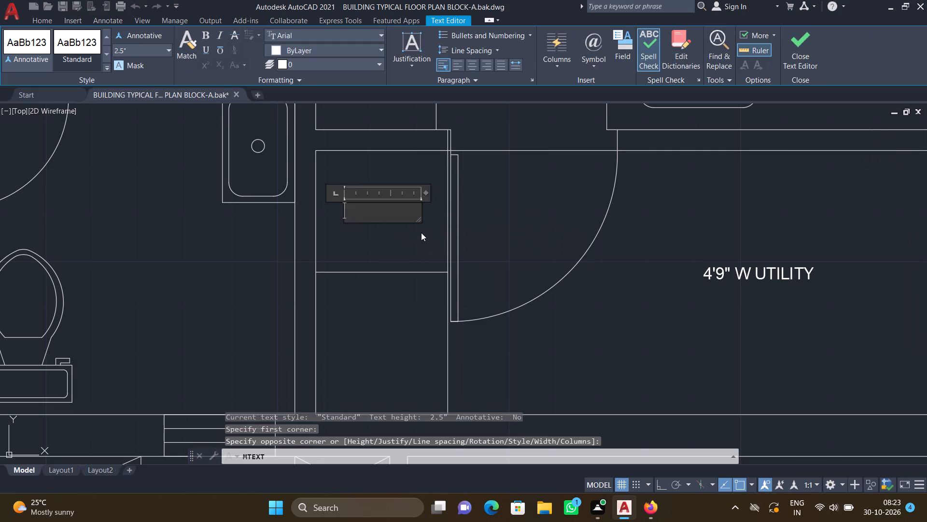
type("wm")
key("Return")
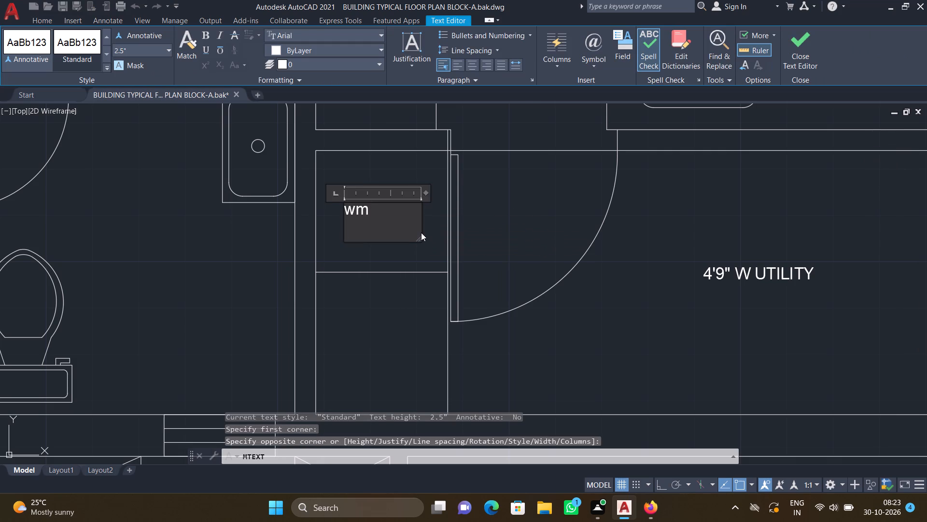
key("Escape")
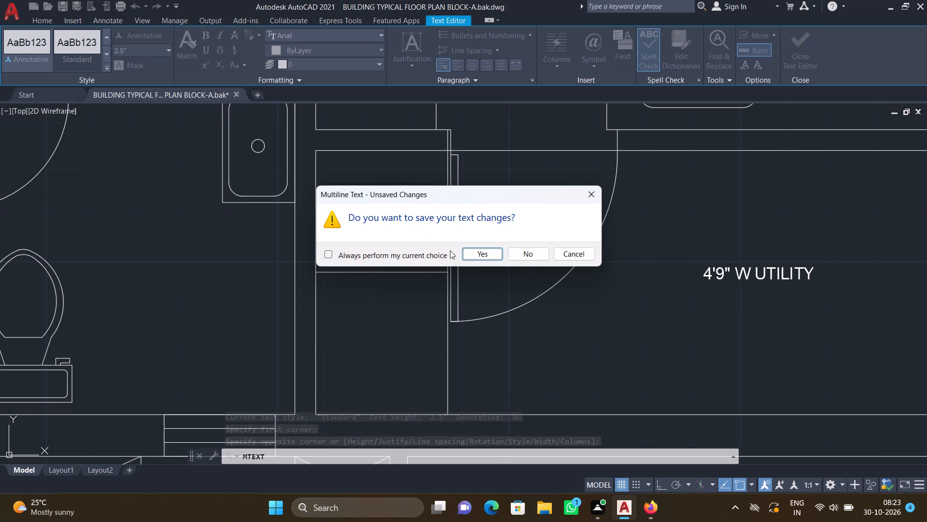
left_click(478, 255)
Move the wm label to roughly the centre of the upper appliance box in the utility.
scroll(367, 223, "up", 1)
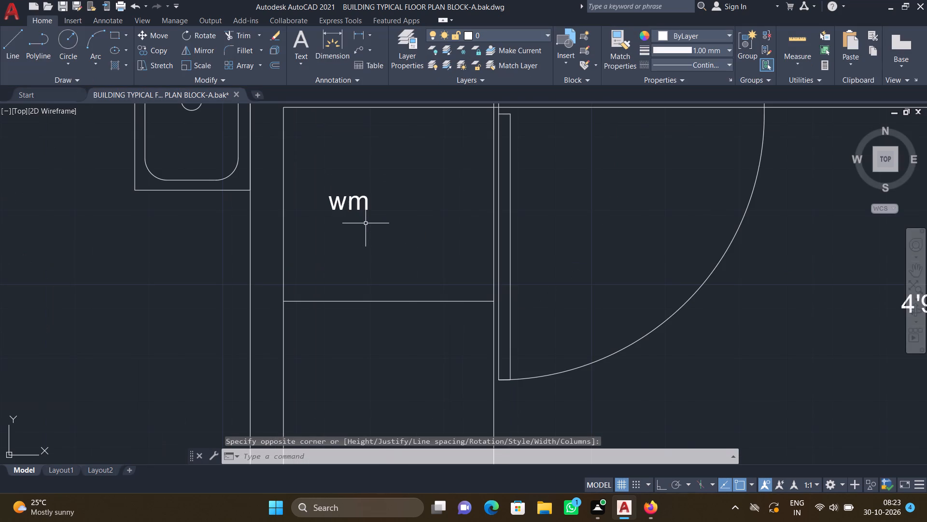
key("m")
key("Return")
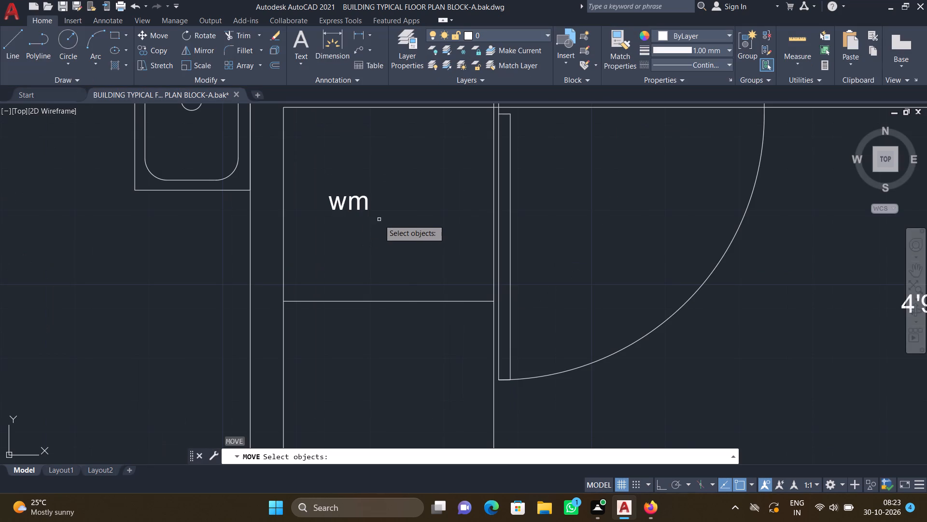
left_click(366, 205)
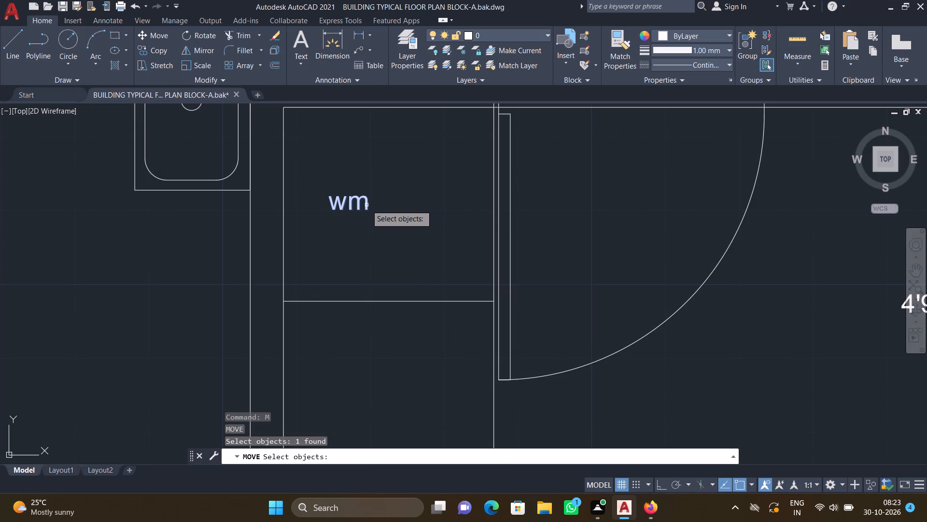
key("Return")
left_click_drag(329, 195, 334, 196)
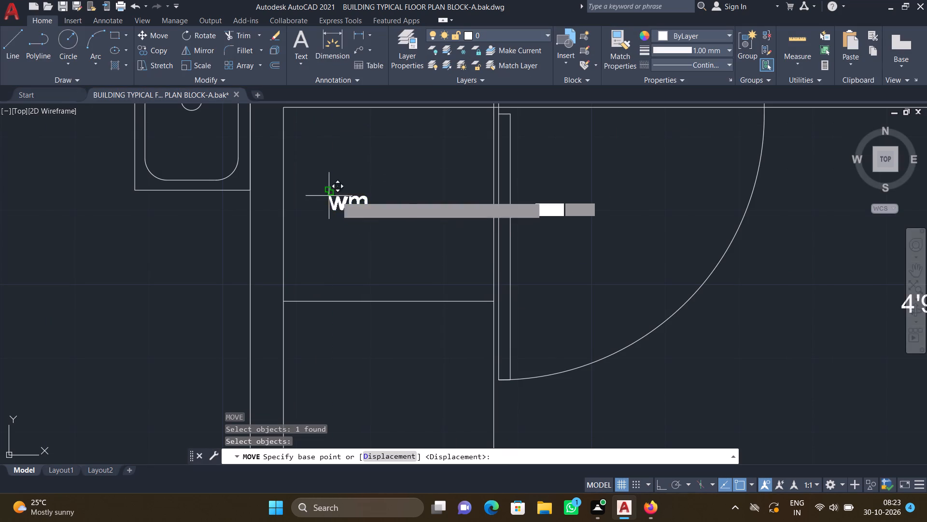
left_click(374, 206)
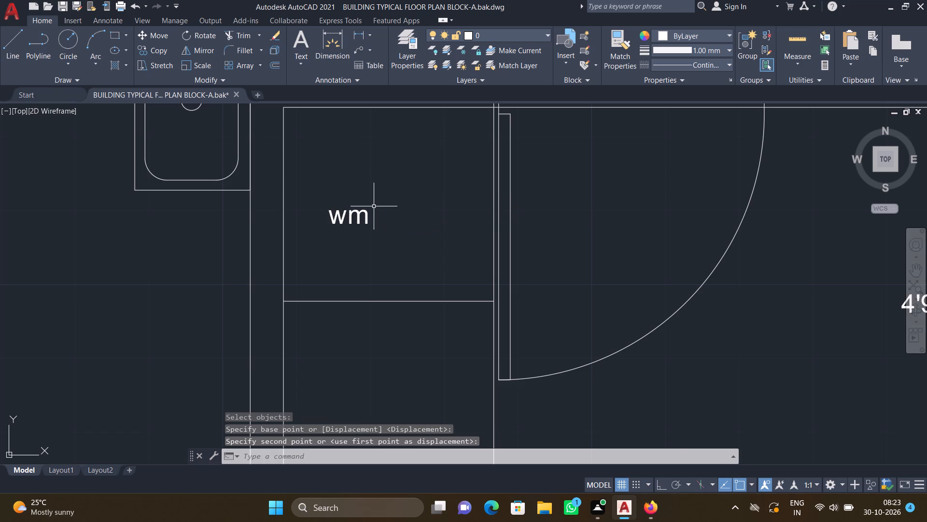
scroll(371, 230, "up", 1)
key("m")
key("Return")
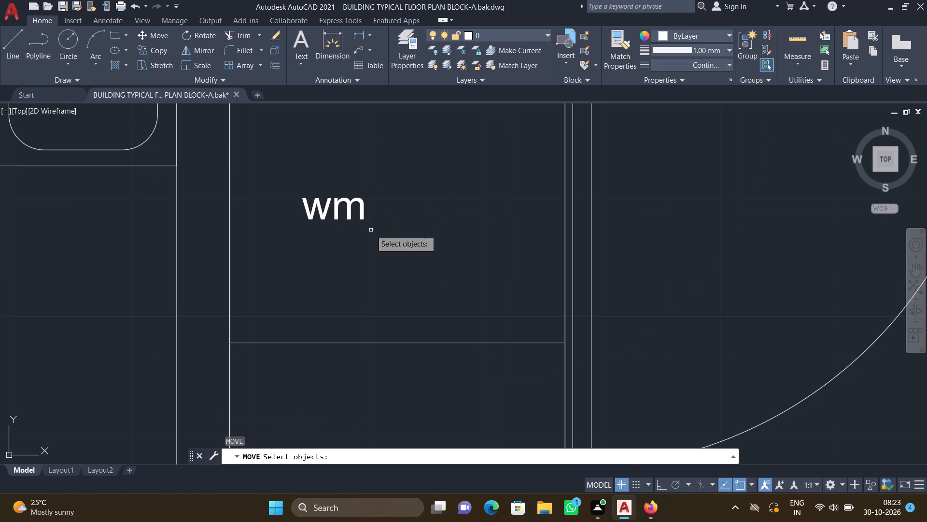
left_click(361, 214)
key("Return")
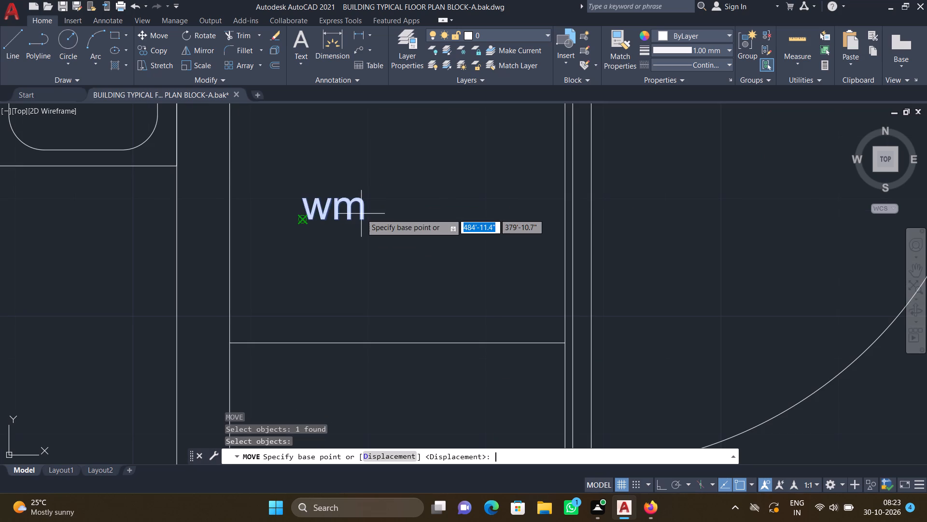
left_click(306, 195)
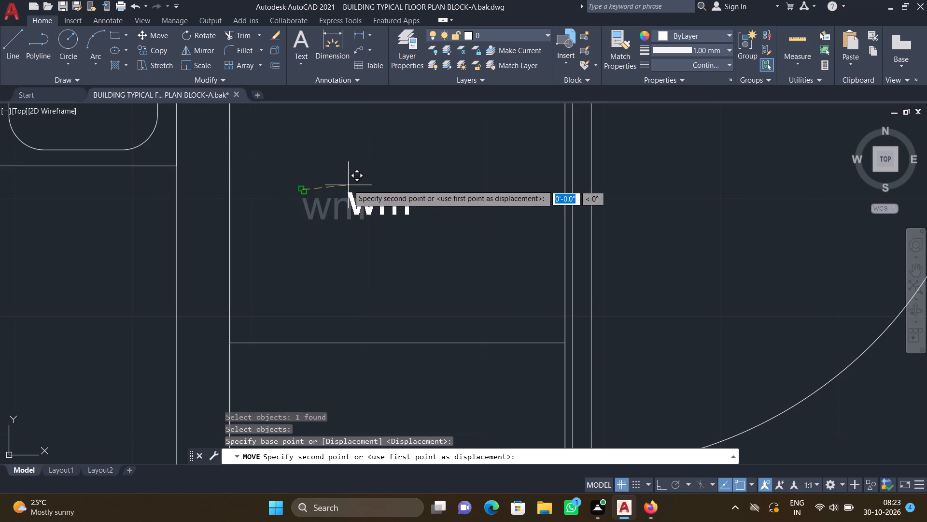
left_click(360, 176)
Add the multiline label dw in the lower of the two appliance boxes beside the right unit's utility door.
scroll(367, 177, "down", 3)
middle_click_drag(378, 231, 396, 193)
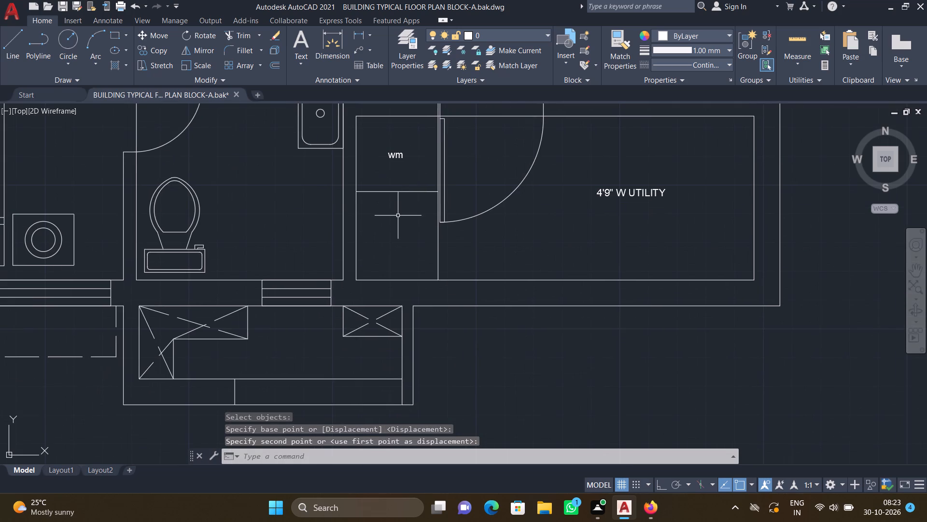
scroll(397, 217, "up", 2)
type("mt")
key("Return")
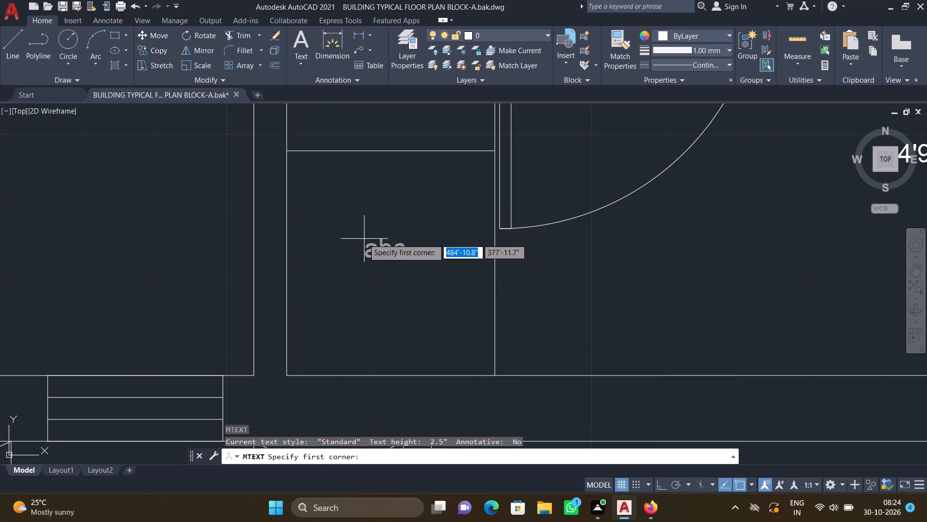
left_click(349, 233)
left_click(431, 289)
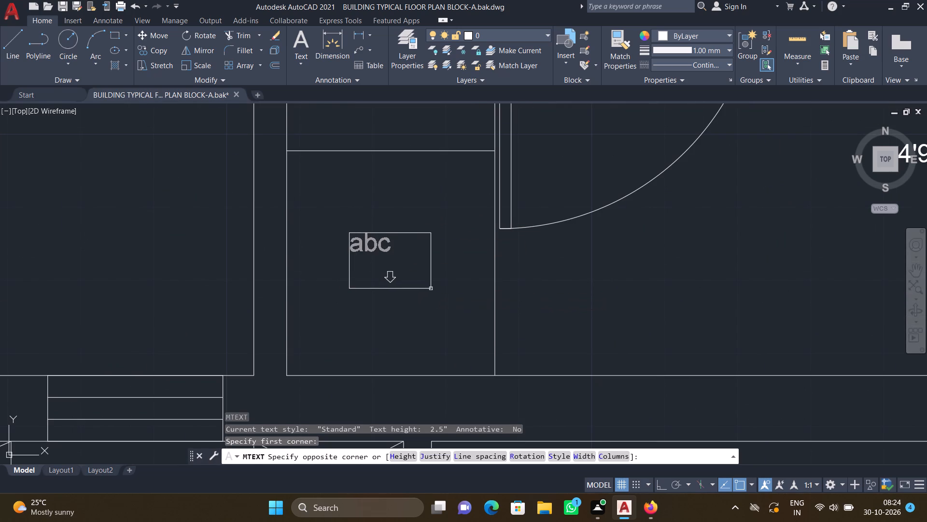
type("dw")
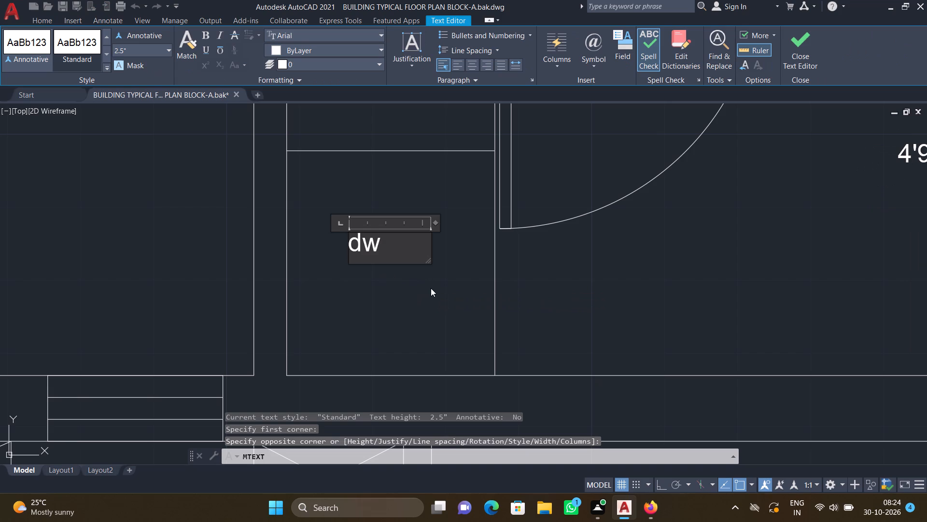
key("Return")
key("Escape")
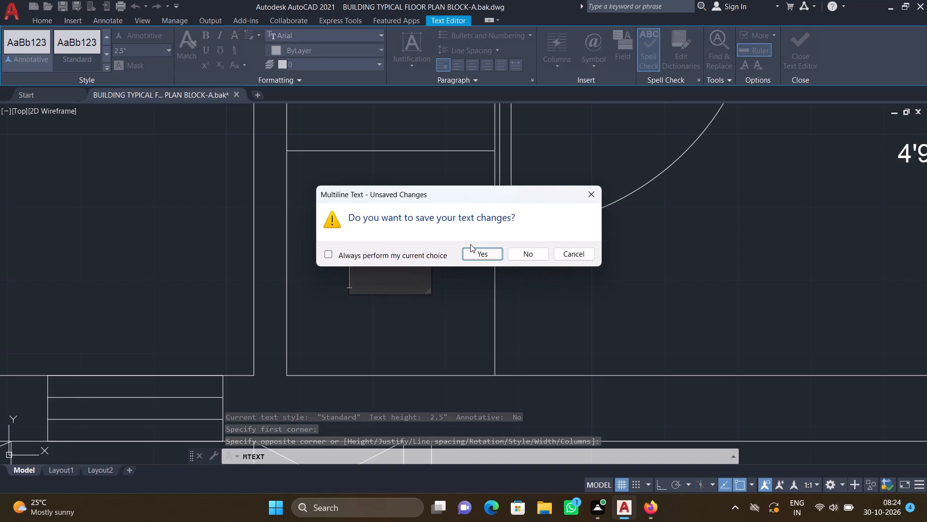
left_click(475, 251)
Move the dw label to roughly the centre of the lower appliance box, readjusting its position once.
scroll(380, 247, "up", 1)
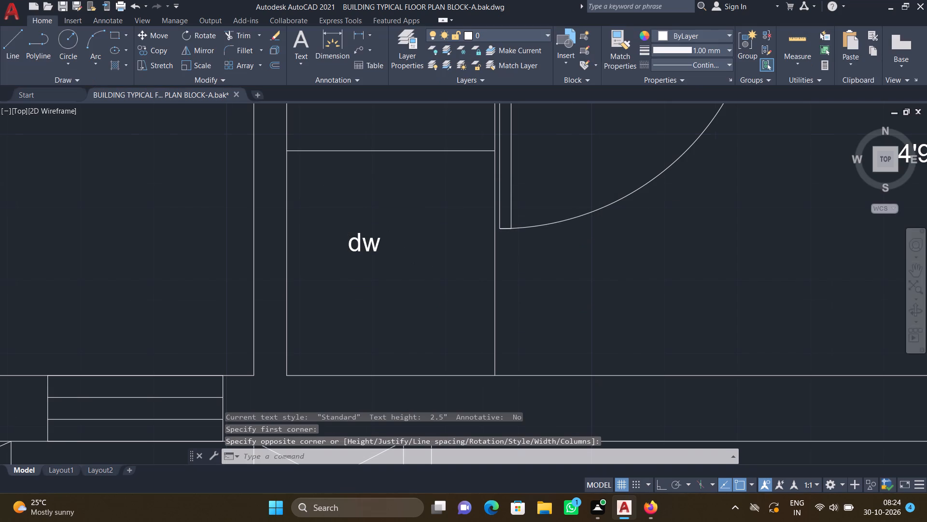
key("m")
key("Return")
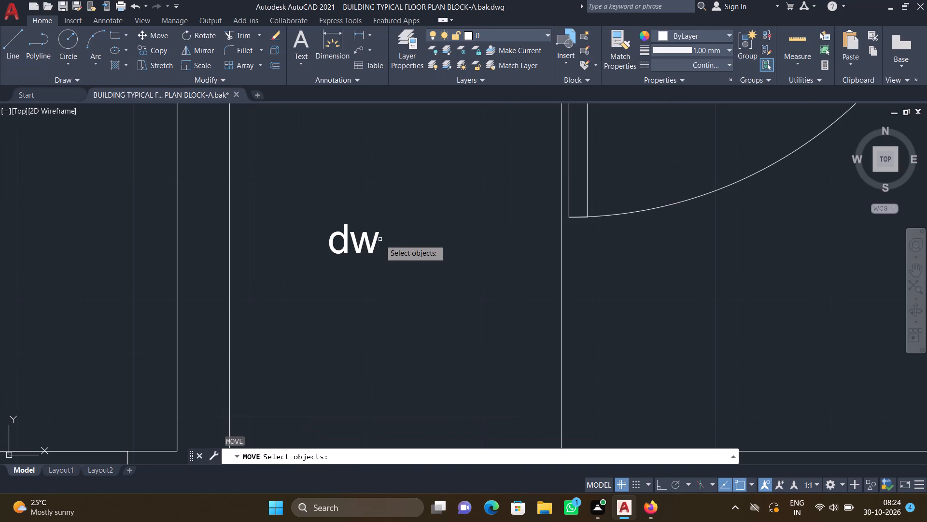
left_click(378, 237)
key("Return")
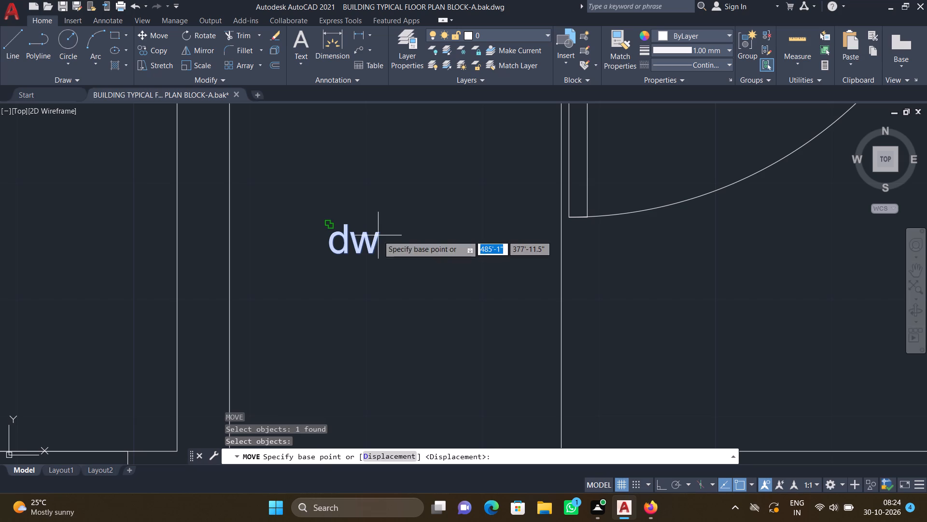
left_click(349, 227)
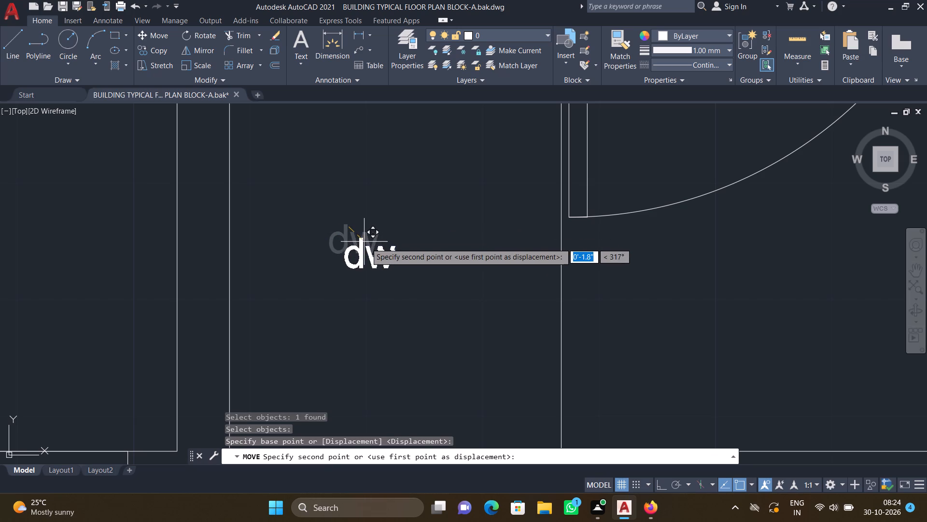
left_click(383, 250)
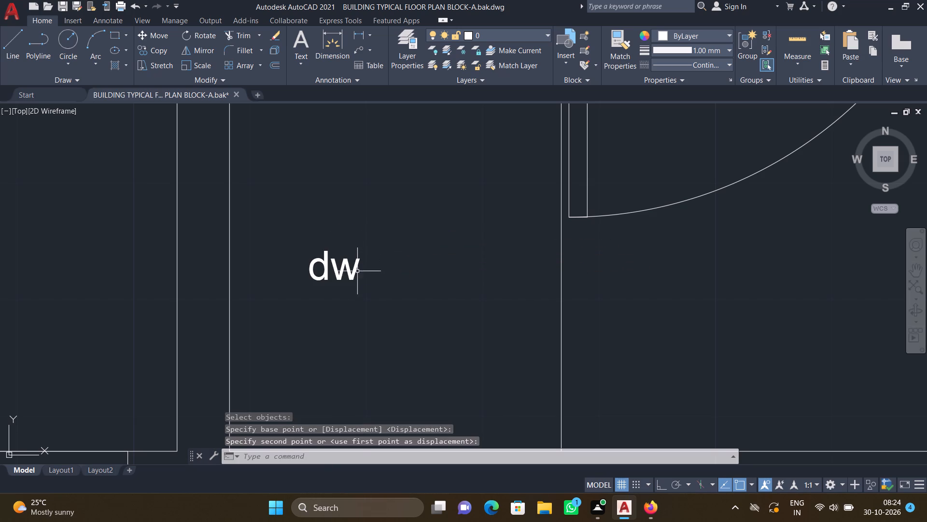
scroll(370, 218, "down", 1)
key("m")
key("Return")
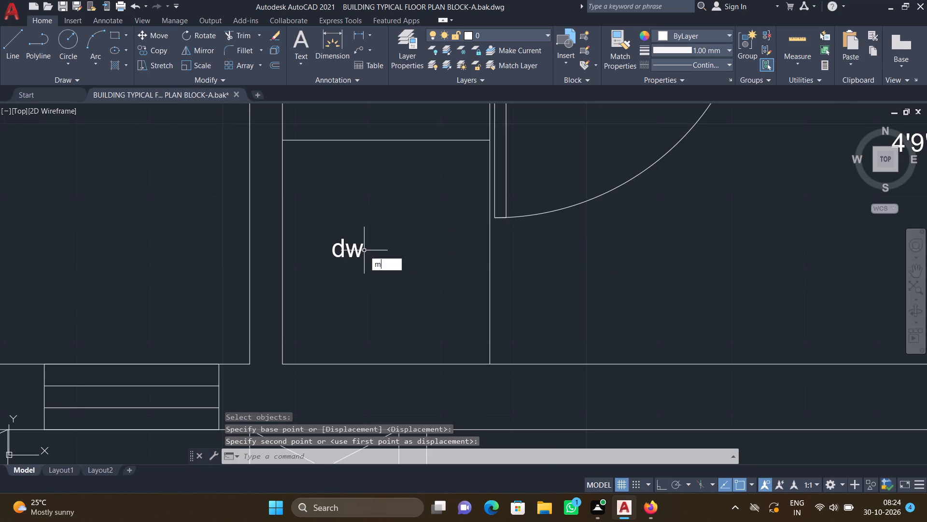
scroll(358, 259, "up", 1)
left_click(358, 254)
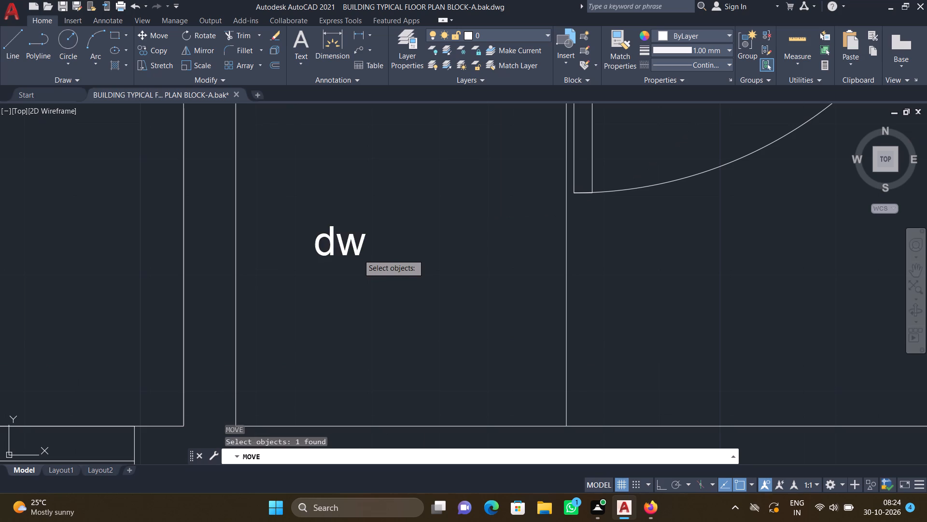
key("Return")
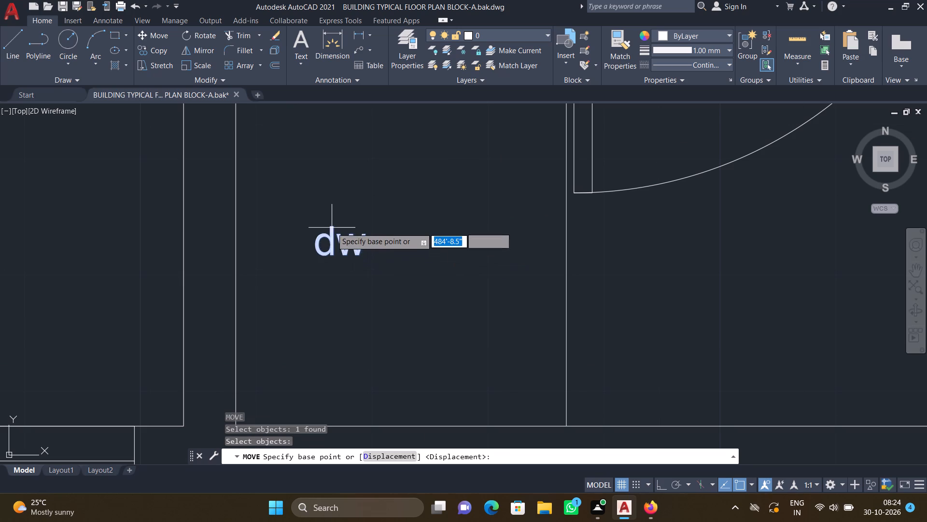
left_click(332, 228)
left_click(384, 216)
Add the multiline label D in the horizontal arm of the crossed L-shaped duct below the right unit's M.TOILET.
scroll(384, 216, "down", 1)
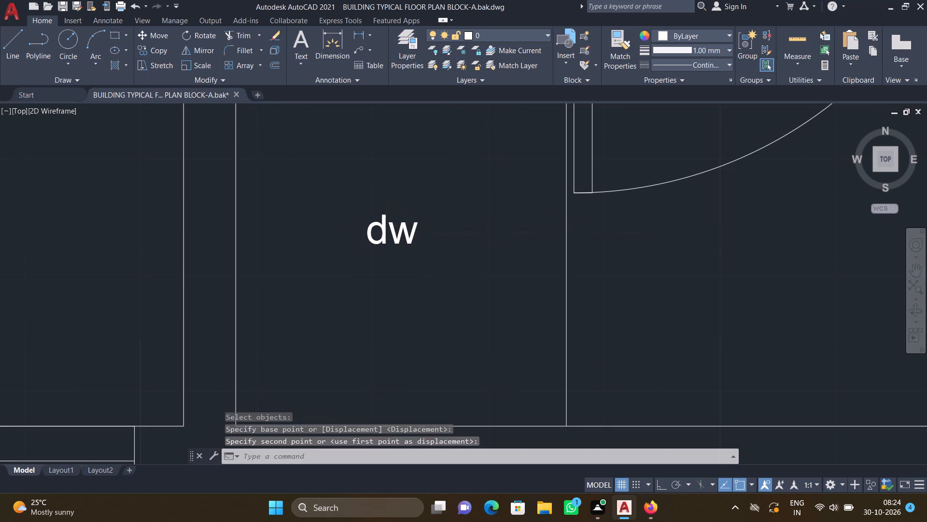
scroll(384, 216, "down", 2)
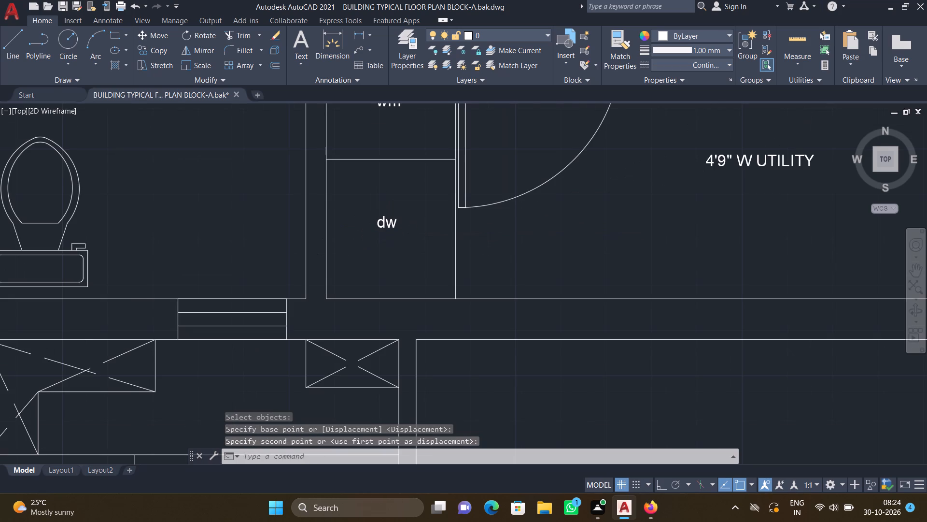
scroll(384, 215, "down", 2)
middle_click_drag(327, 247, 407, 254)
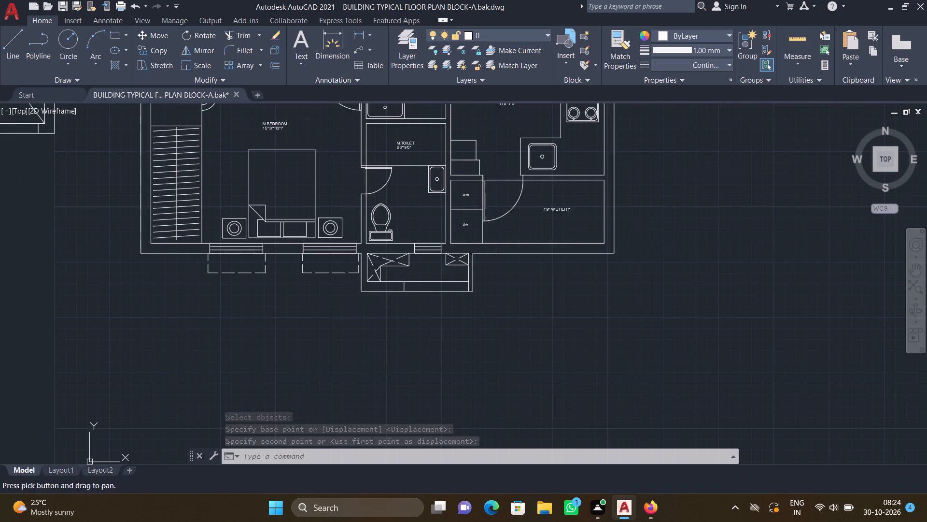
scroll(386, 261, "up", 4)
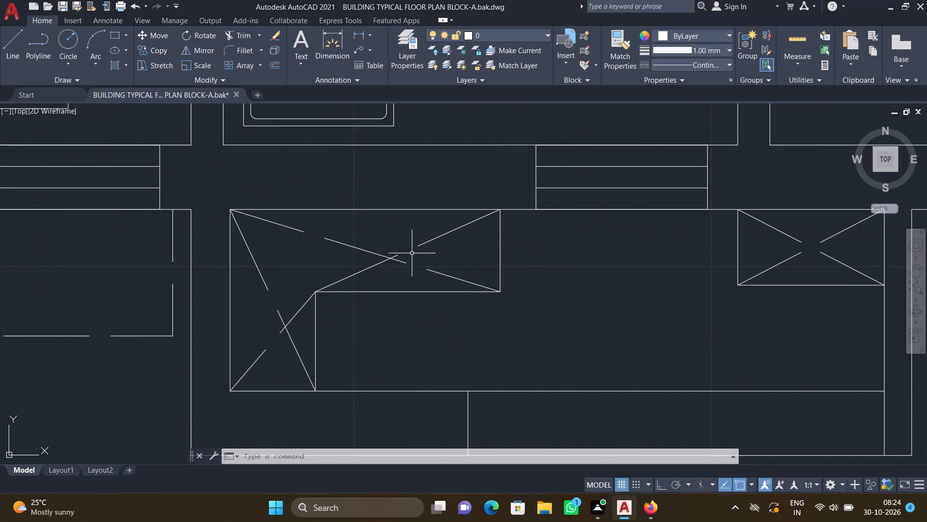
scroll(411, 253, "up", 1)
type("mt")
key("Return")
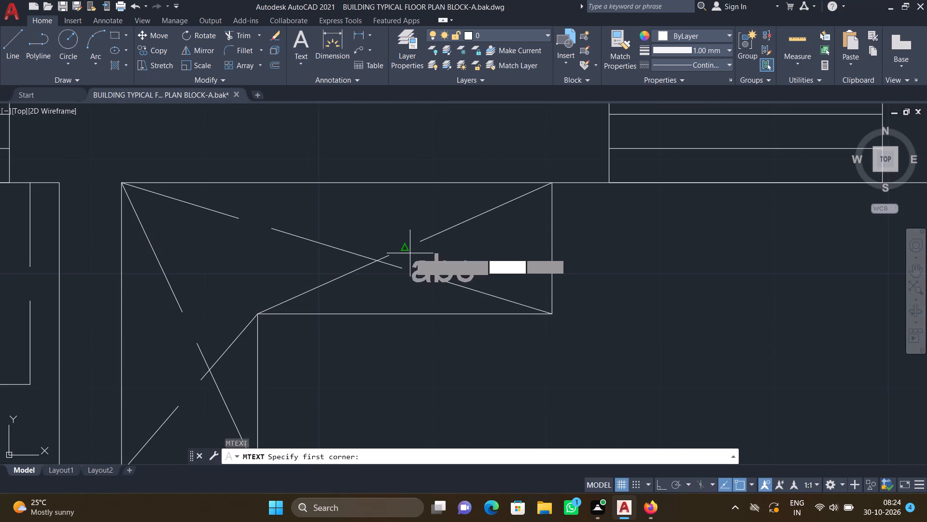
scroll(381, 231, "up", 2)
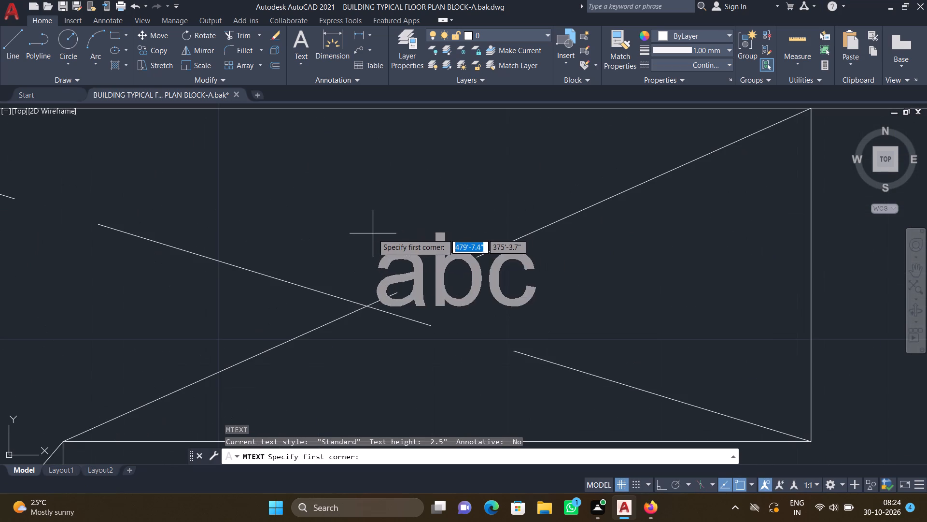
left_click_drag(331, 238, 334, 243)
left_click(398, 285)
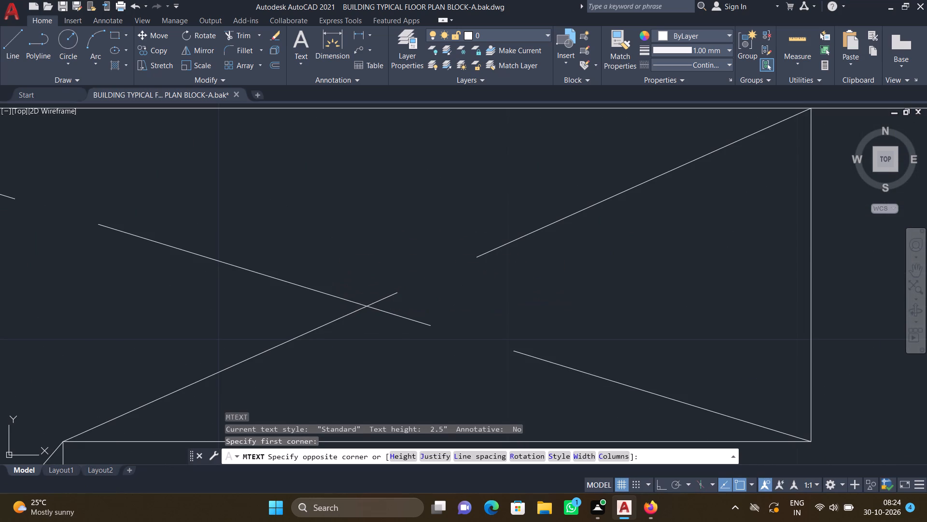
key("d")
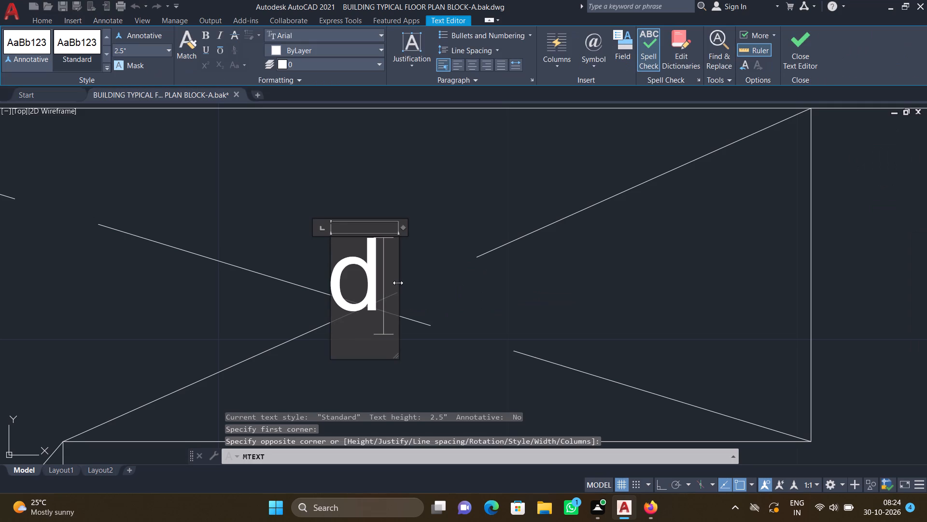
key("BackSpace")
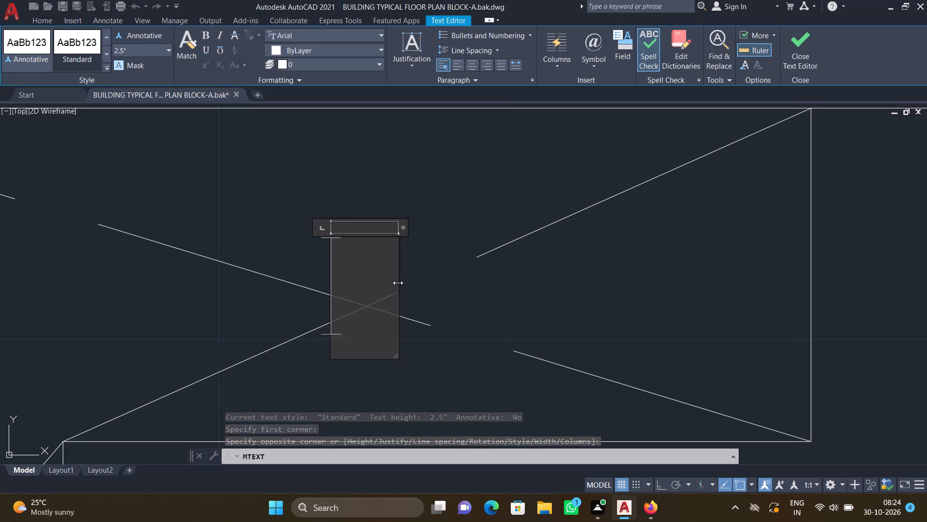
key("d")
key("Return")
key("Escape")
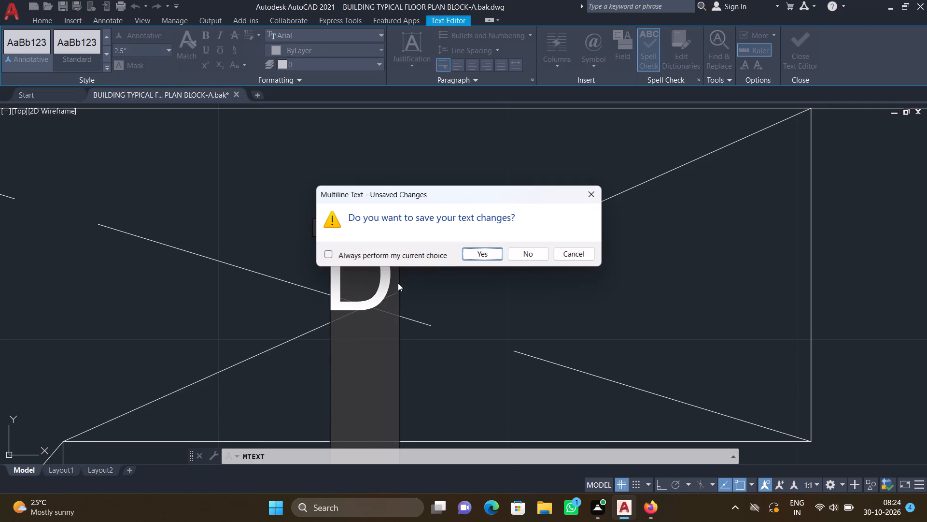
left_click(465, 252)
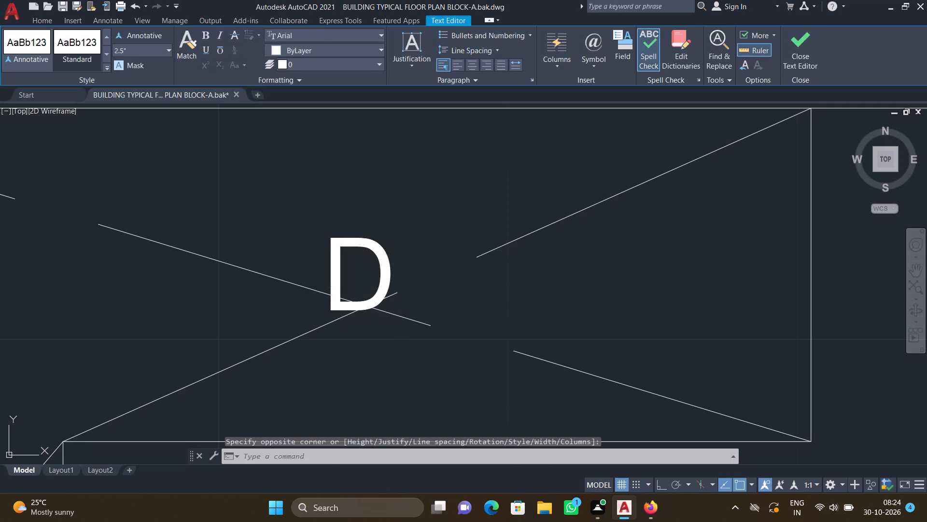
Move the D label slightly up, clear of the point where the L-shaped duct's dashed diagonals cross.
scroll(460, 252, "down", 2)
scroll(420, 257, "up", 2)
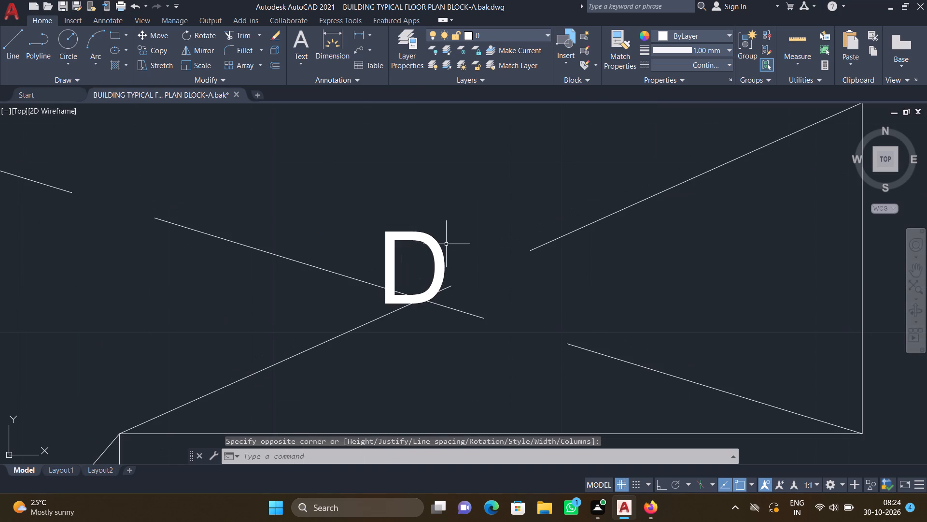
key("m")
key("Return")
left_click(446, 244)
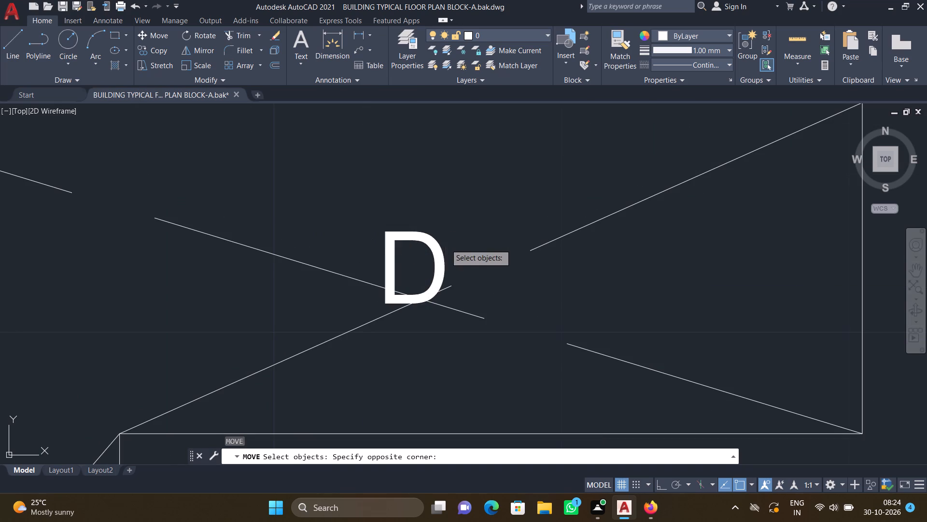
left_click(350, 218)
key("Return")
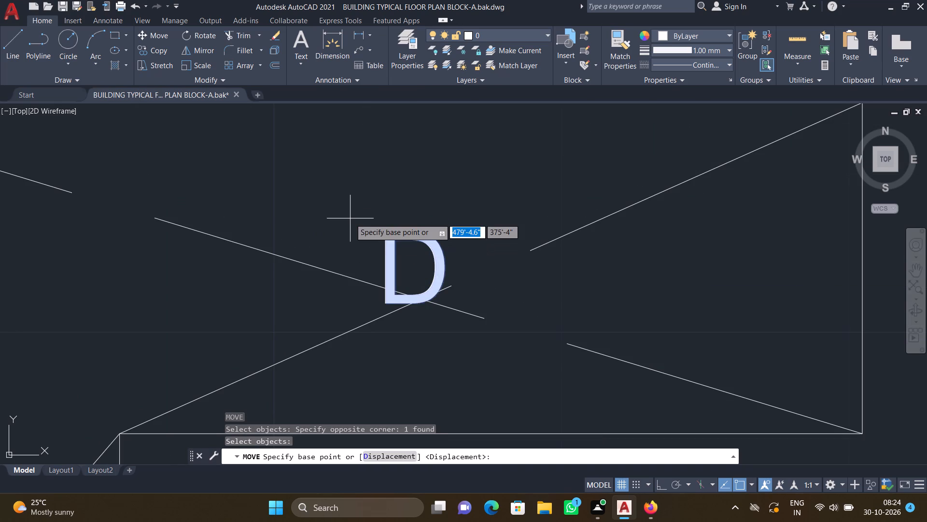
left_click(387, 232)
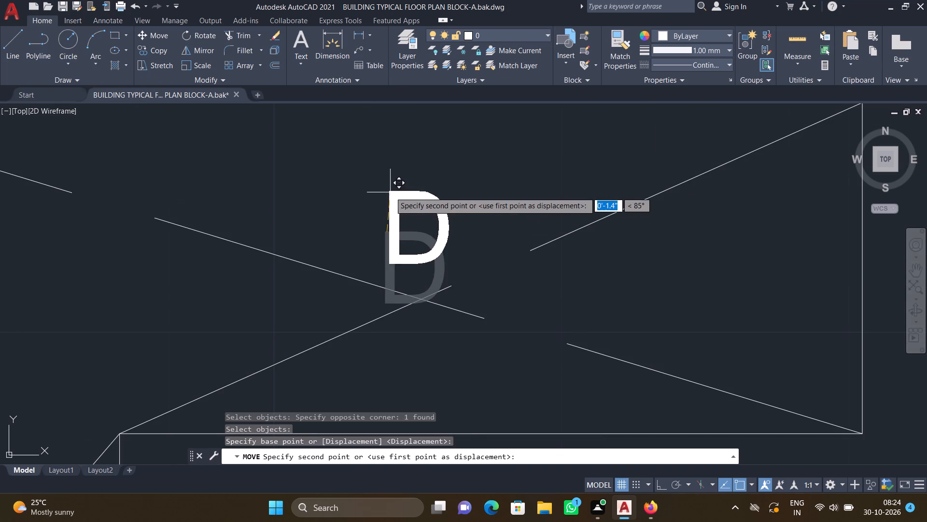
left_click(390, 191)
Add the multiline label D in the central gap of the small crossed rectangular duct below the right unit's utility appliance boxes.
scroll(392, 196, "down", 4)
middle_click_drag(428, 253, 304, 251)
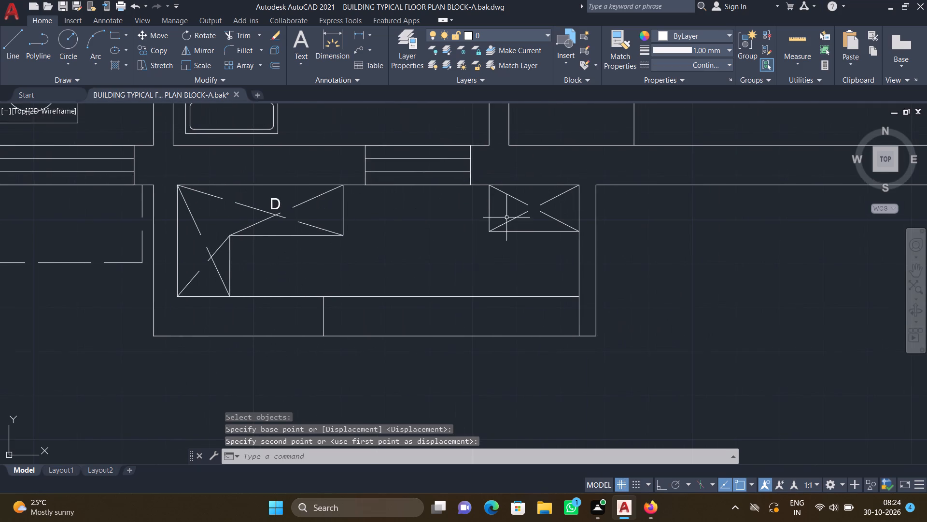
middle_click_drag(479, 221, 375, 244)
scroll(435, 232, "up", 3)
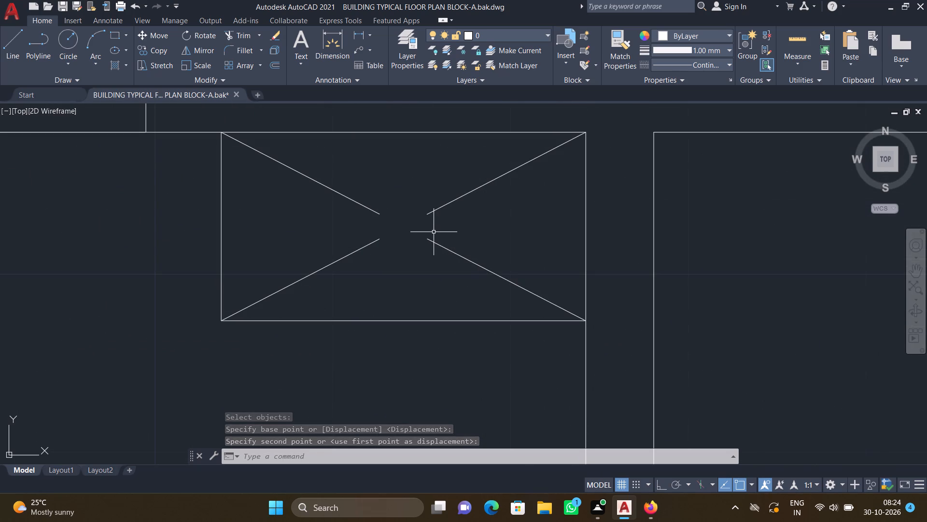
type("MT")
key("Return")
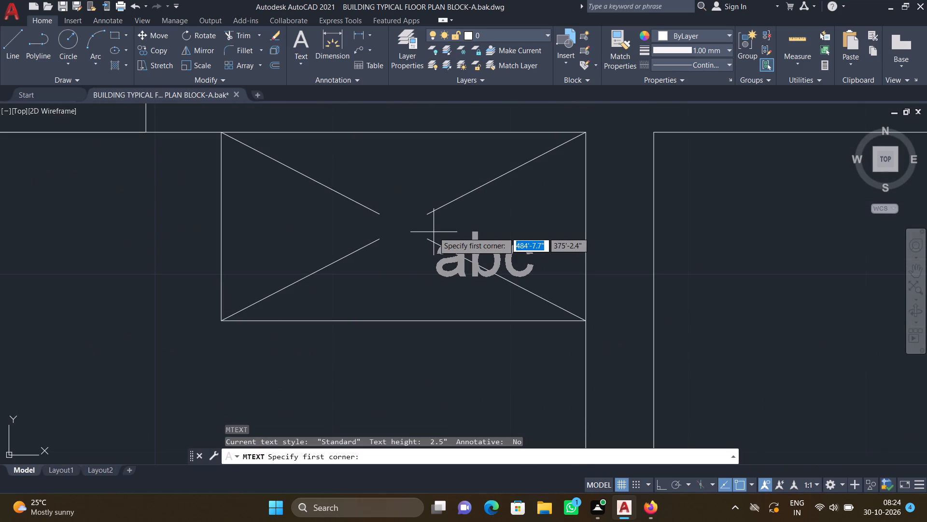
scroll(393, 227, "up", 2)
left_click_drag(367, 202, 368, 208)
left_click(477, 282)
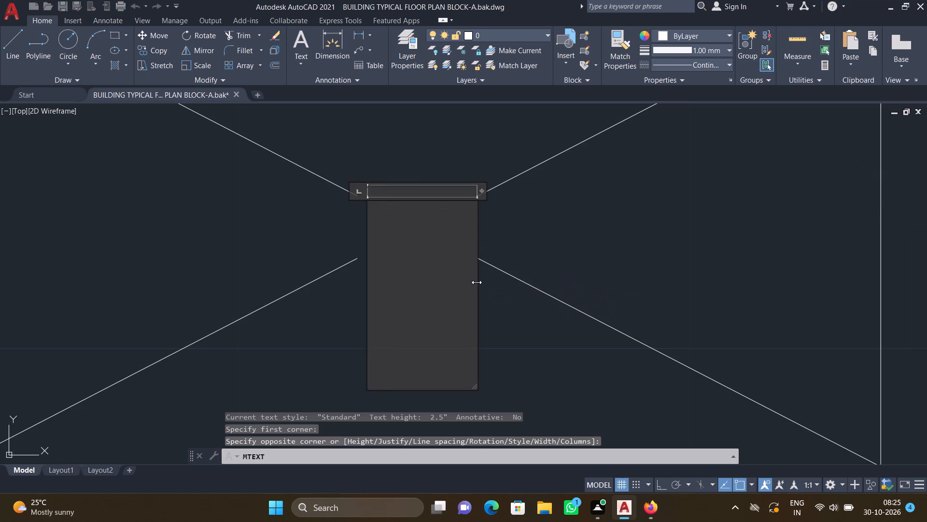
key("d")
key("Return")
key("Escape")
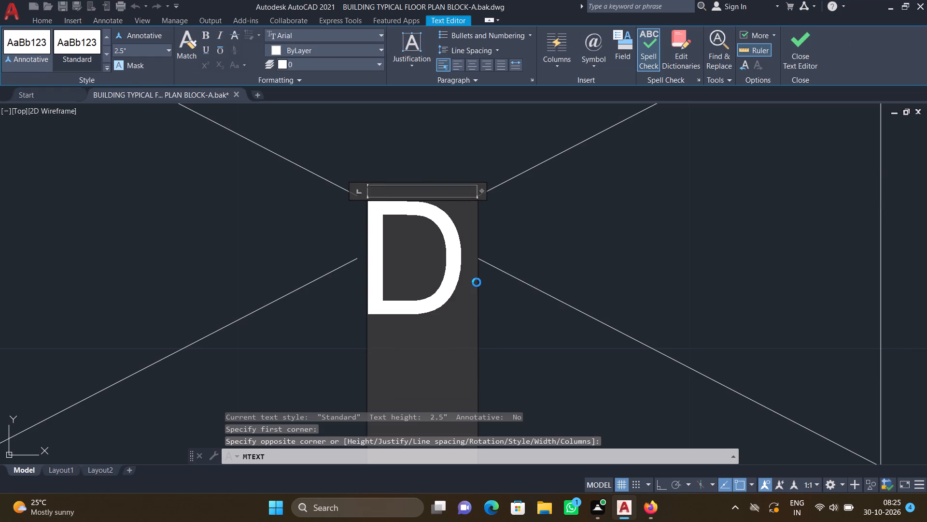
left_click(479, 249)
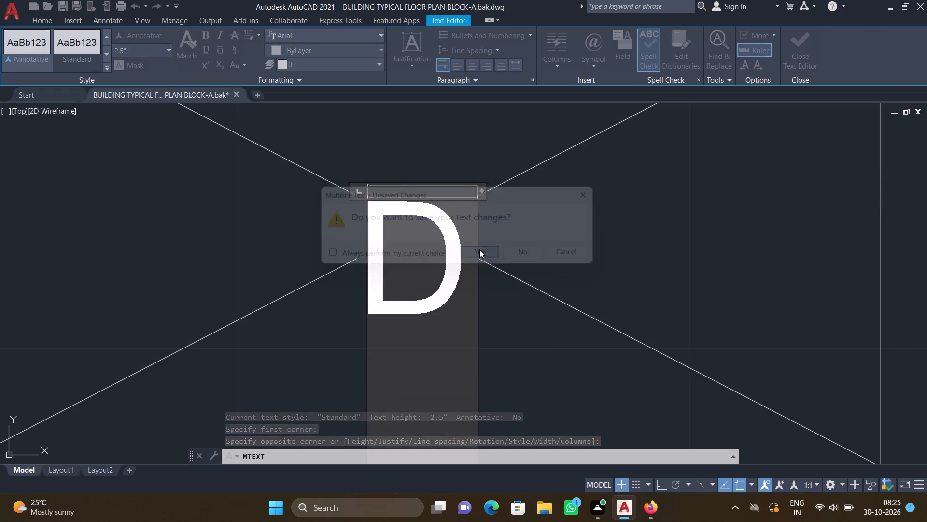
scroll(441, 245, "down", 4)
scroll(426, 232, "up", 2)
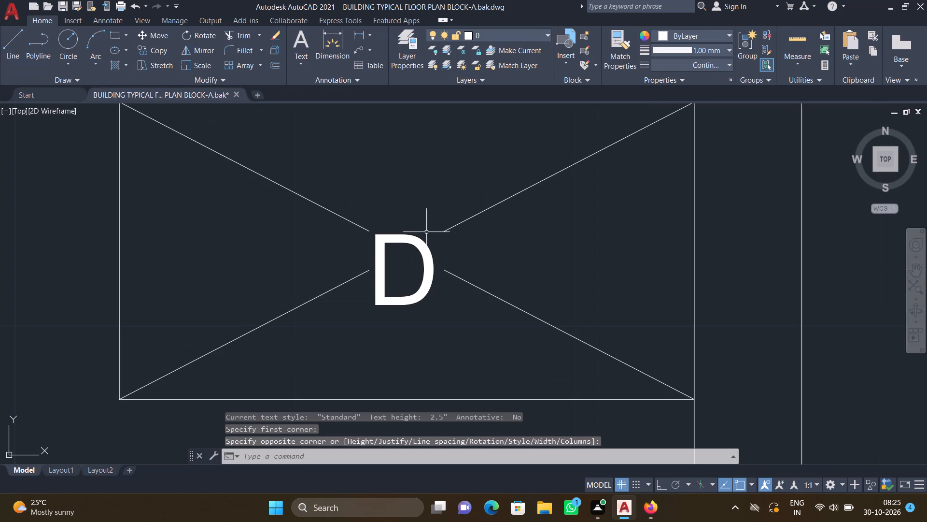
Move the D label in the small crossed rectangular duct slightly up and across, towards the central gap between its diagonals.
key("m")
key("Return")
left_click(420, 240)
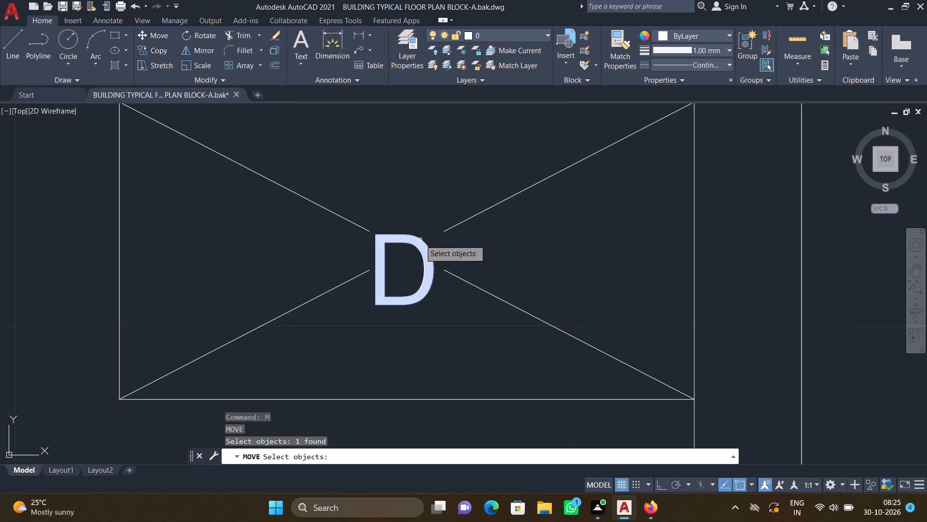
key("Return")
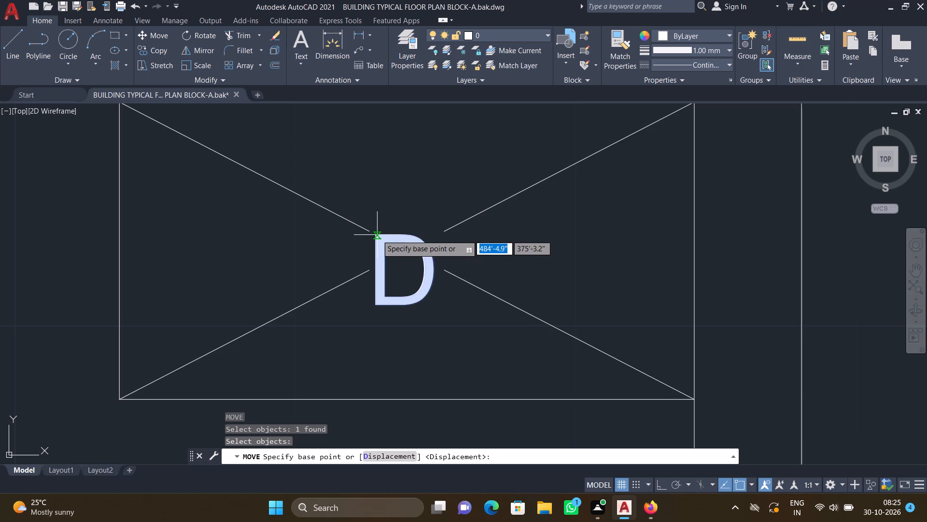
left_click(377, 235)
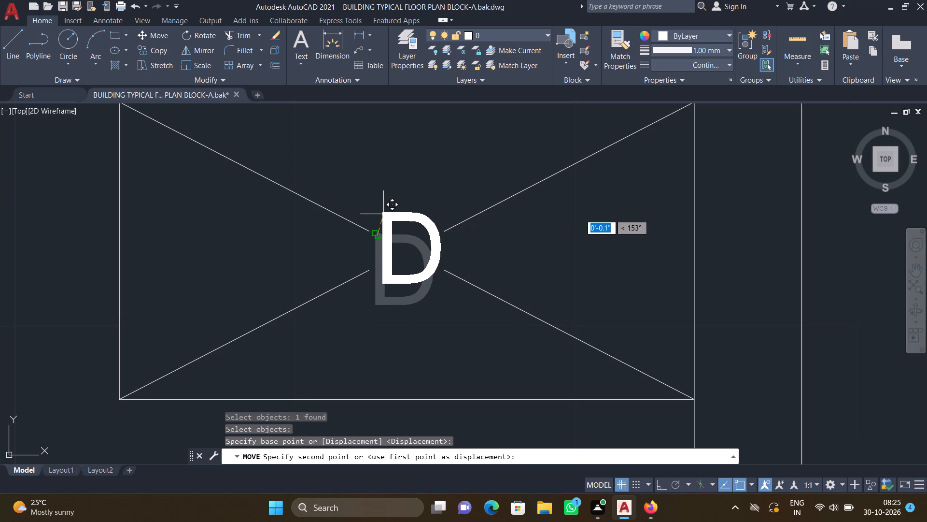
left_click(383, 214)
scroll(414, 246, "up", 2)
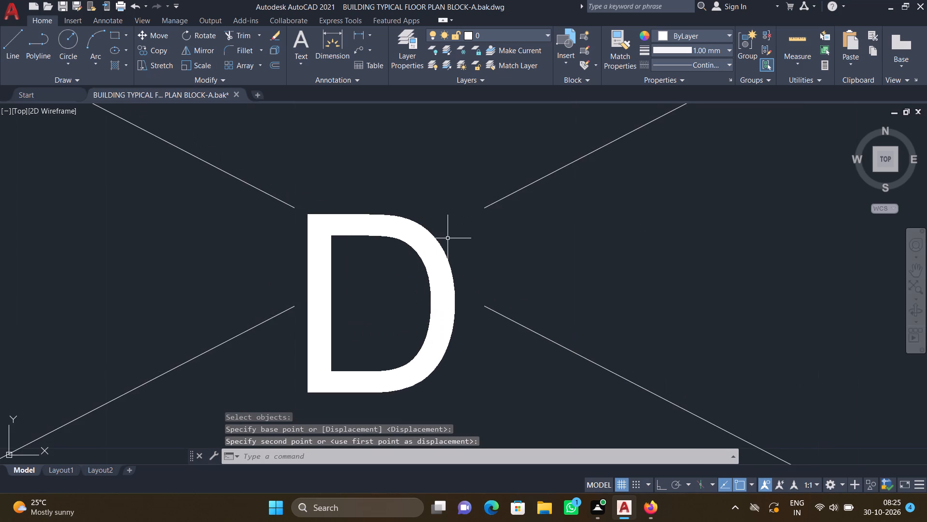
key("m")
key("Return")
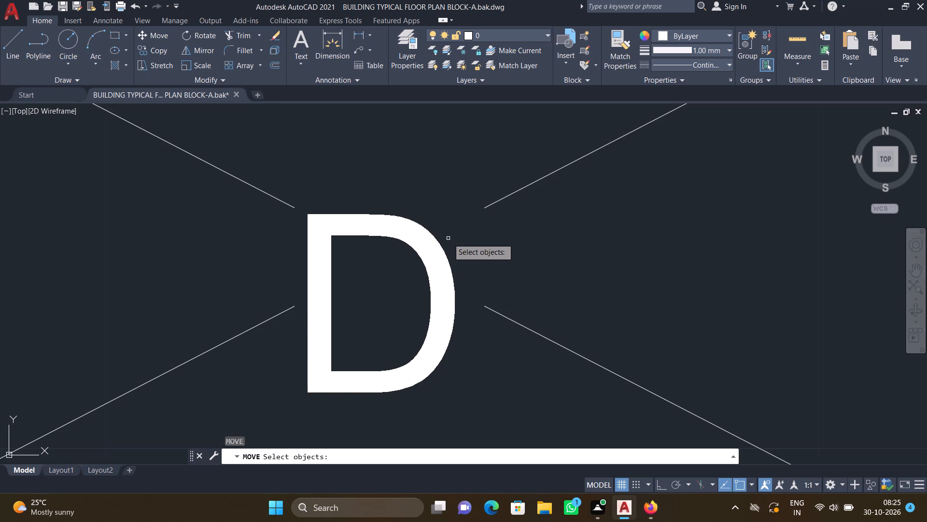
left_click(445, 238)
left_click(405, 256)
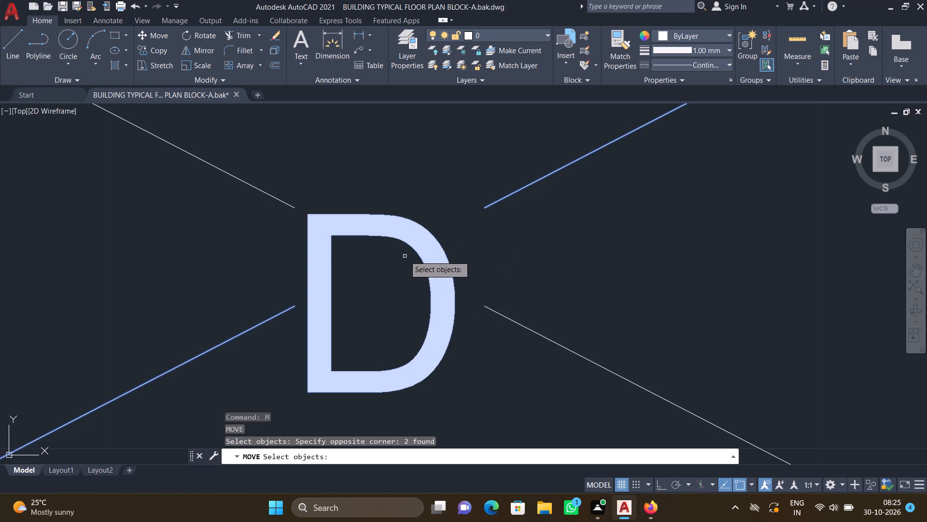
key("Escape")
Move the same D label slightly further up to centre it in the gap between the rectangular duct's diagonals.
key("m")
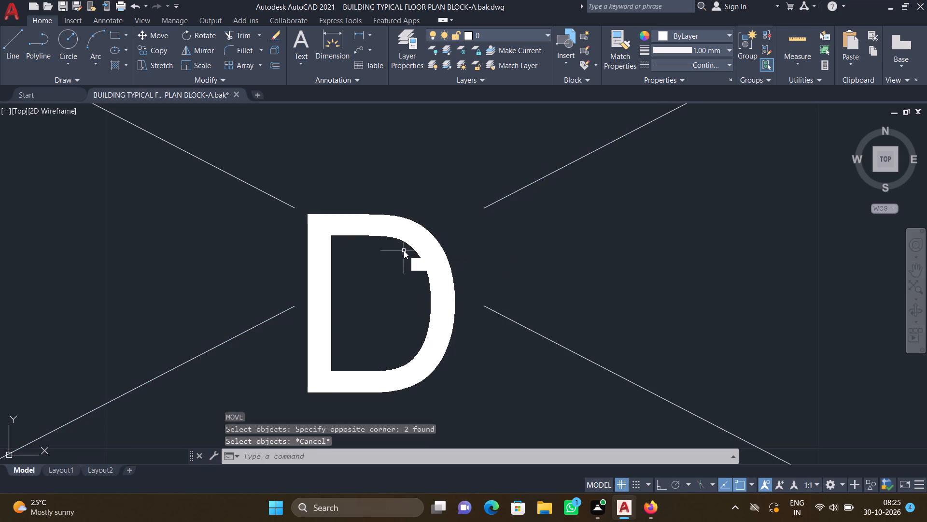
key("Return")
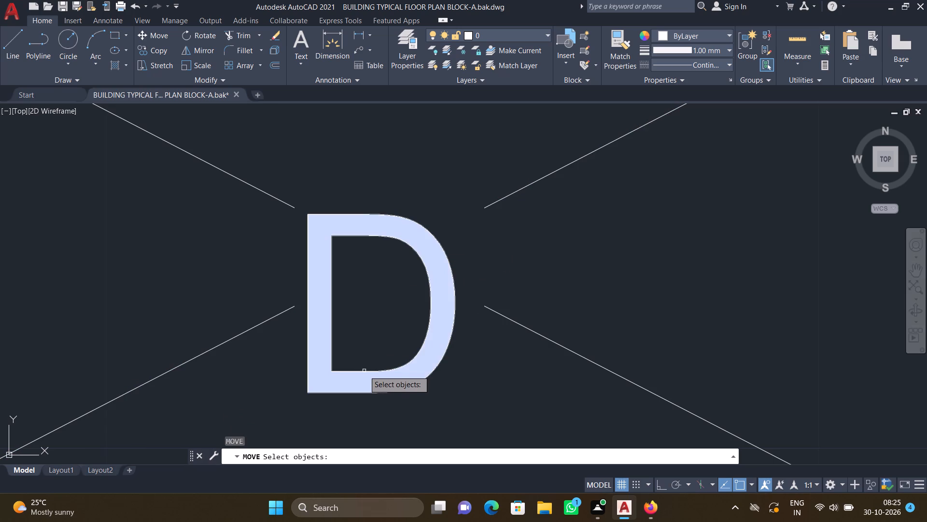
left_click(364, 371)
key("Return")
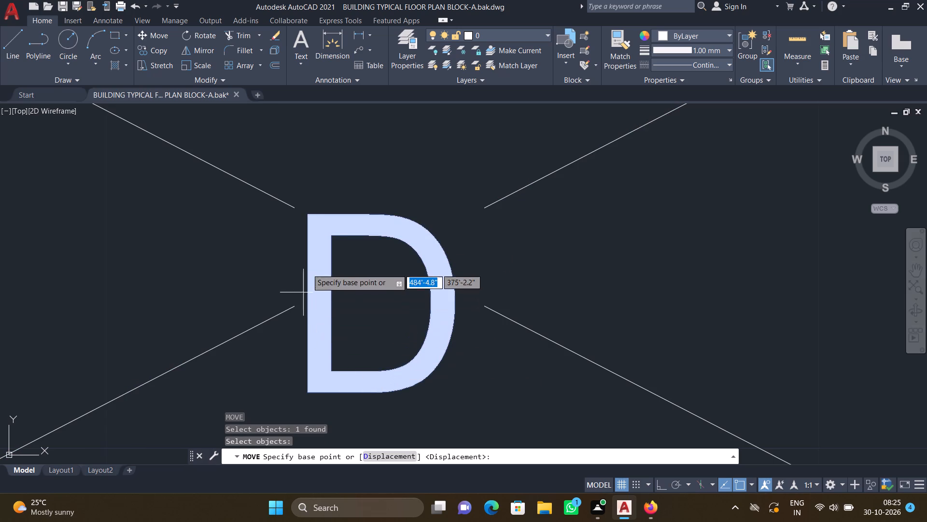
left_click(308, 211)
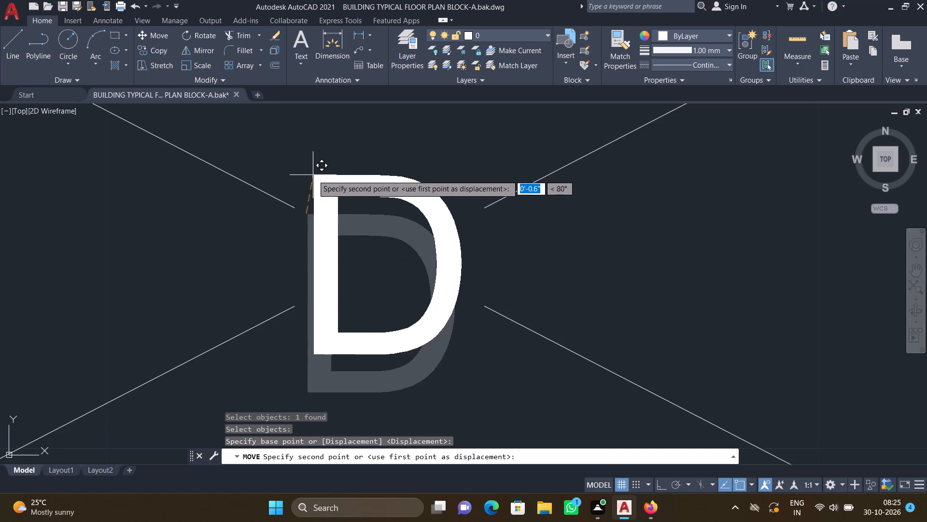
left_click(312, 174)
Review the labels and layout of both units and the connecting corridor across the whole floor plan.
scroll(312, 175, "down", 5)
scroll(281, 221, "down", 3)
middle_click_drag(266, 240, 315, 247)
middle_click_drag(331, 253, 340, 258)
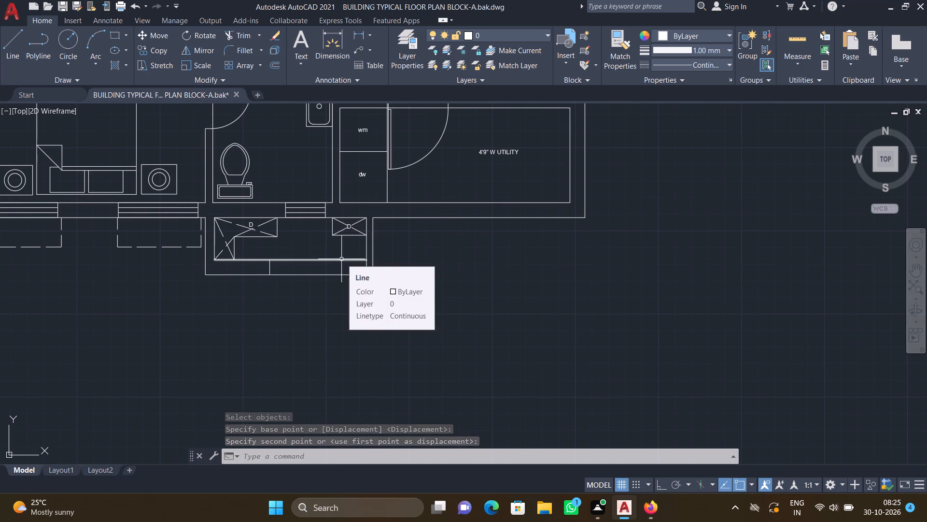
scroll(331, 255, "down", 2)
middle_click_drag(258, 253, 350, 261)
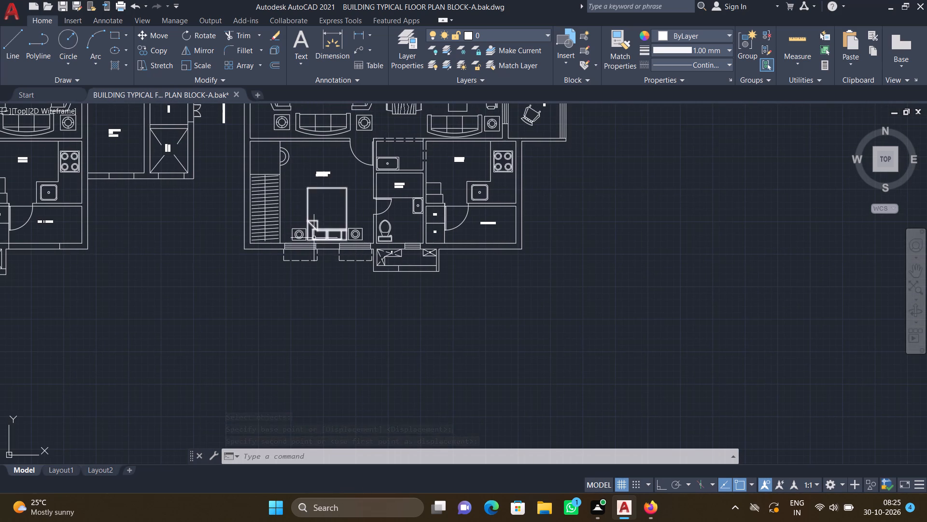
scroll(271, 224, "down", 1)
scroll(227, 227, "down", 1)
middle_click_drag(272, 189, 353, 226)
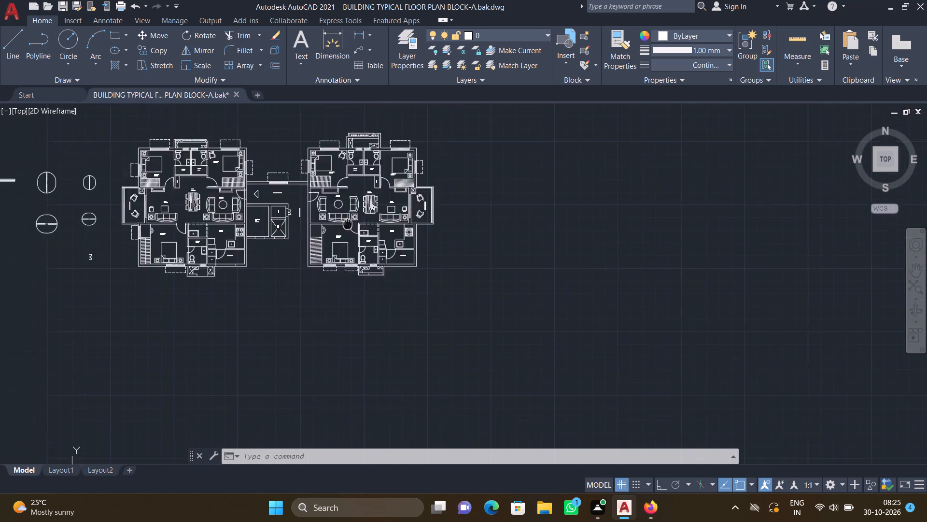
middle_click_drag(353, 226, 381, 241)
scroll(404, 192, "up", 3)
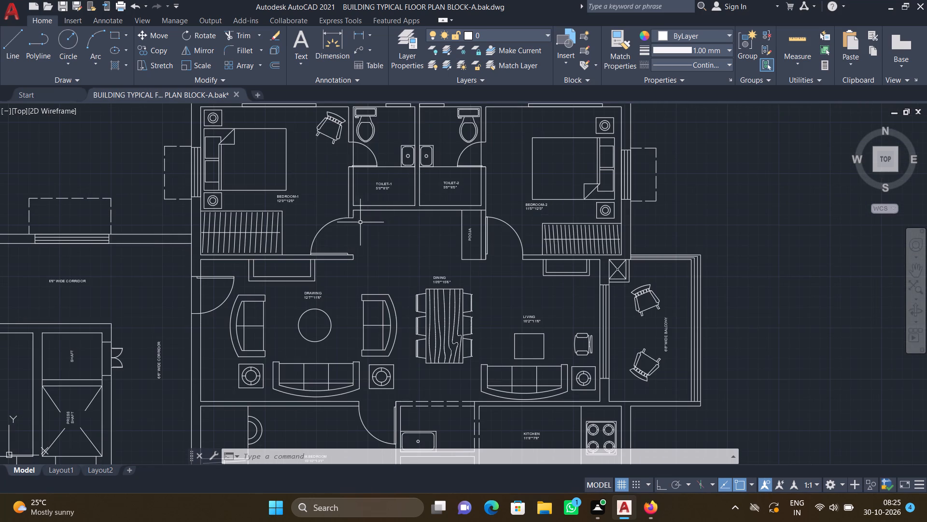
scroll(355, 225, "down", 2)
middle_click_drag(275, 238, 407, 246)
middle_click_drag(339, 352, 386, 313)
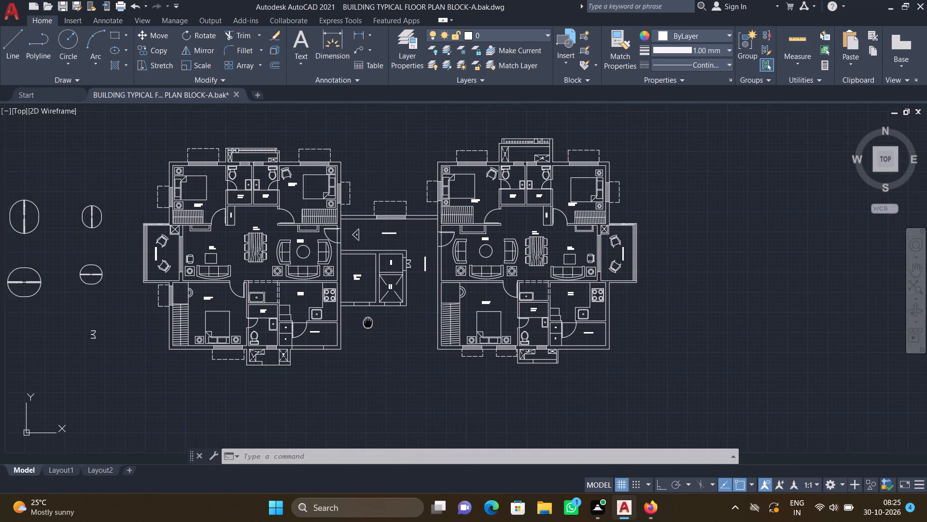
middle_click_drag(386, 313, 400, 310)
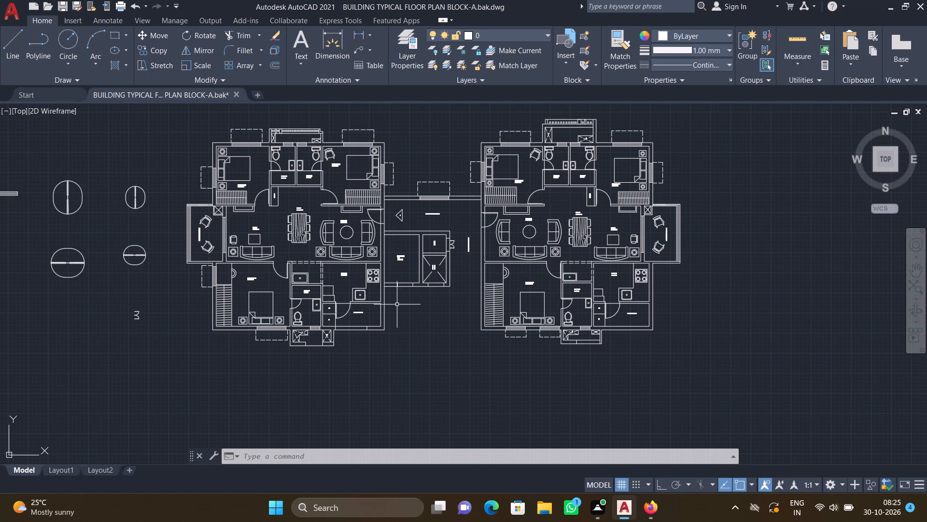
With Ortho on, draw a long vertical line straight down from the left unit's outer corner beside the 4'9" W UTILITY, well below the plan.
key("l")
key("Return")
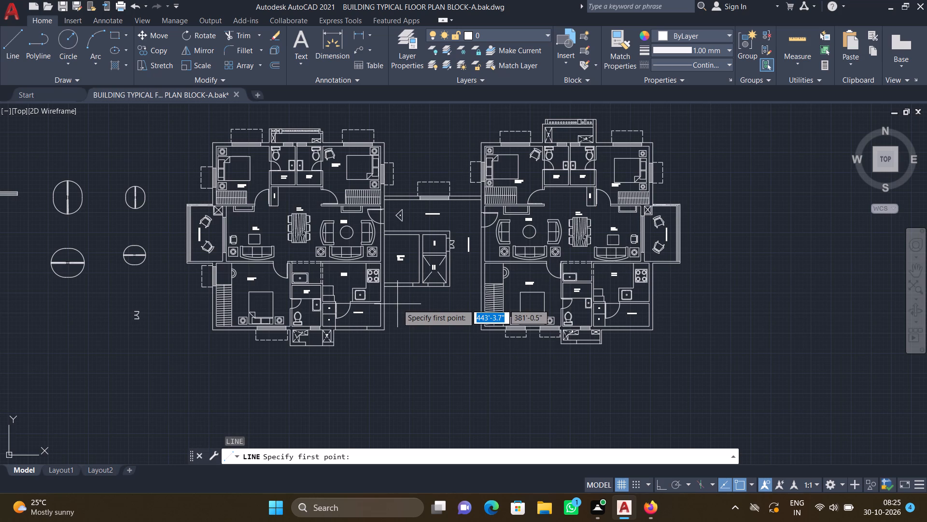
key("F8")
middle_click_drag(394, 342, 374, 292)
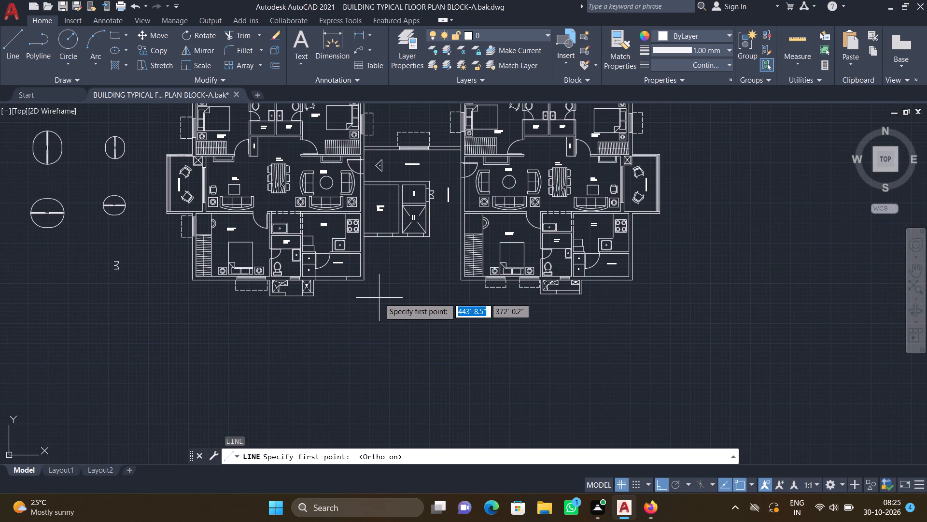
middle_click_drag(378, 322, 348, 271)
scroll(338, 261, "down", 1)
scroll(324, 237, "up", 3)
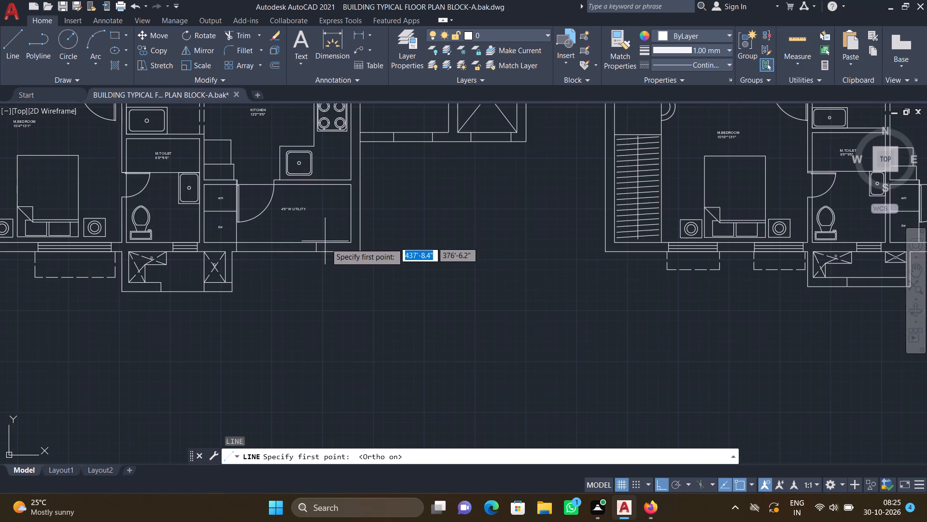
scroll(366, 261, "up", 2)
left_click_drag(347, 238, 349, 246)
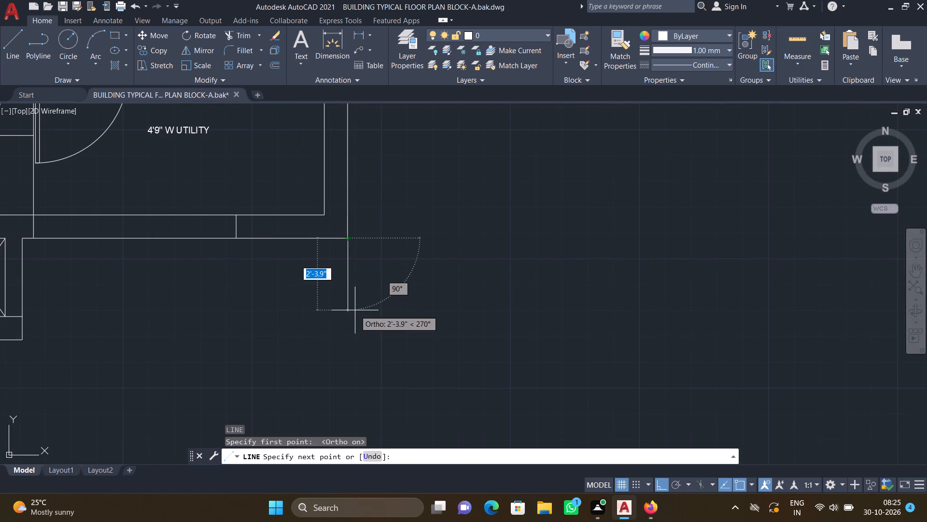
scroll(354, 326, "down", 2)
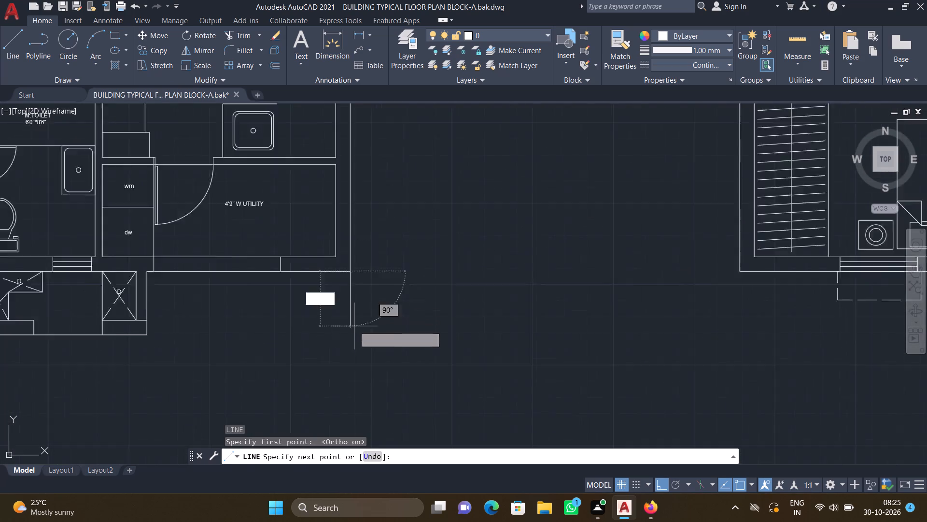
scroll(354, 326, "down", 1)
middle_click_drag(333, 354, 337, 297)
scroll(344, 302, "down", 1)
middle_click_drag(343, 353, 361, 280)
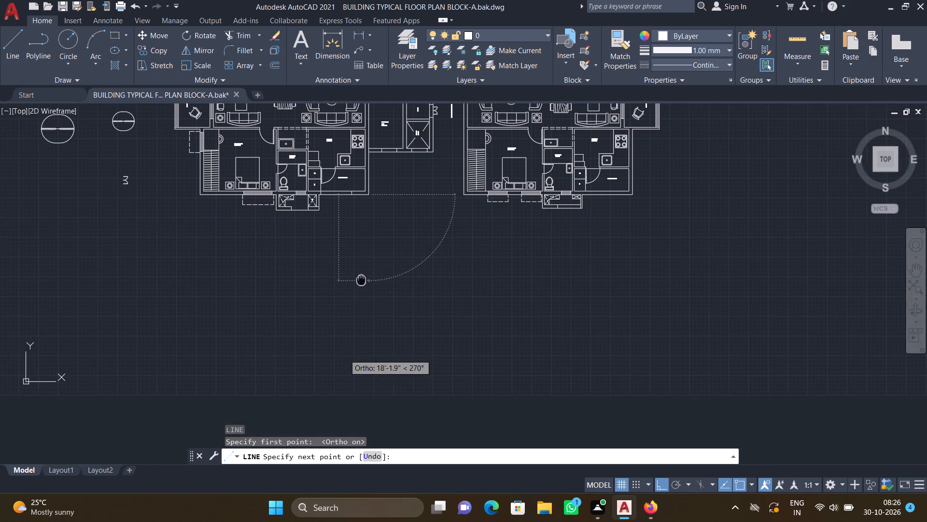
middle_click_drag(346, 307, 346, 279)
scroll(355, 282, "down", 1)
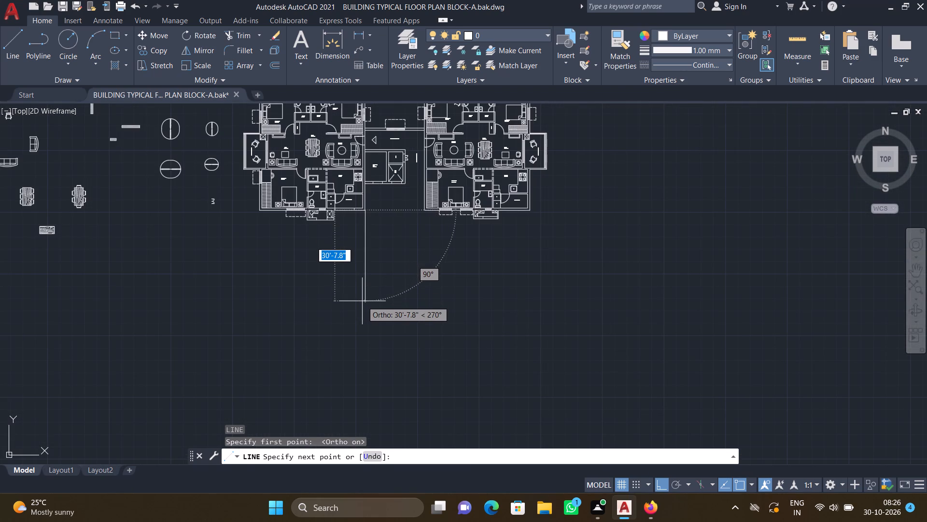
scroll(362, 302, "down", 2)
middle_click_drag(348, 344, 359, 278)
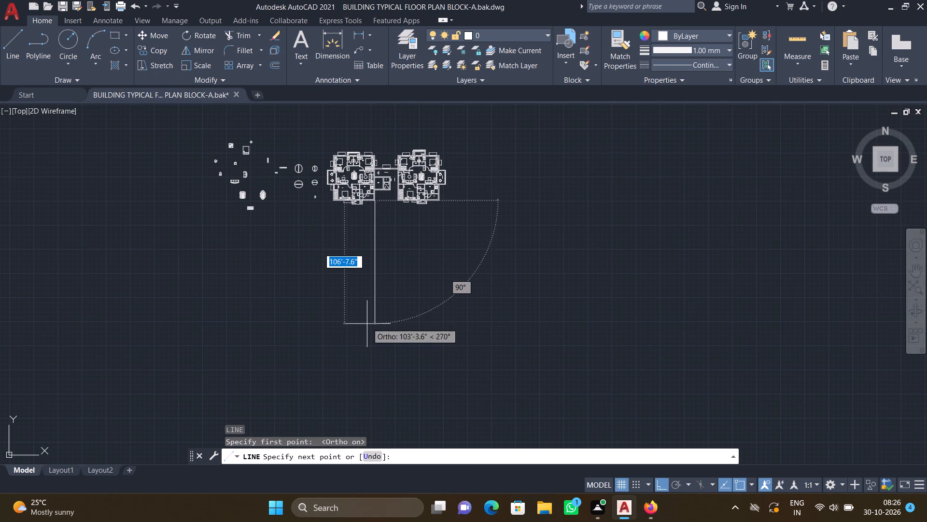
left_click(369, 307)
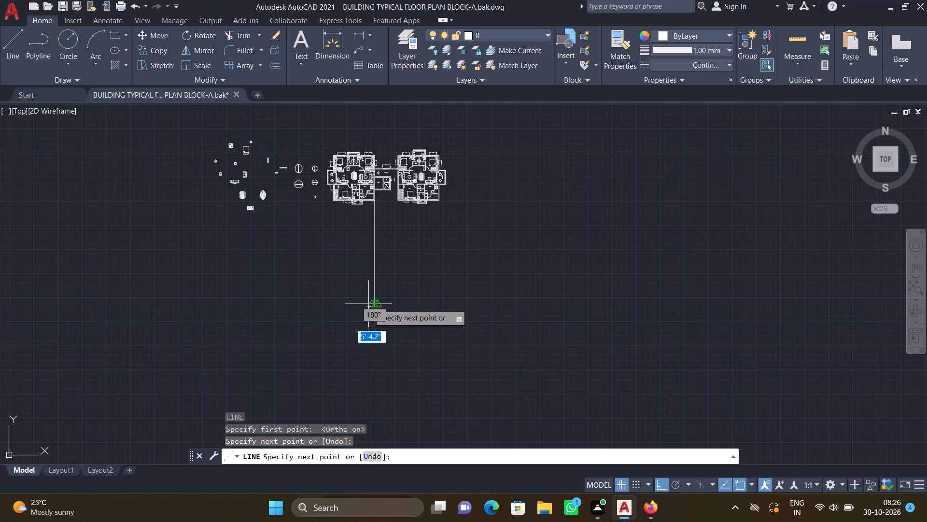
key("Return")
Offset the long vertical line 9" towards the left unit's side, in line with the utility's inner wall face.
scroll(377, 186, "up", 3)
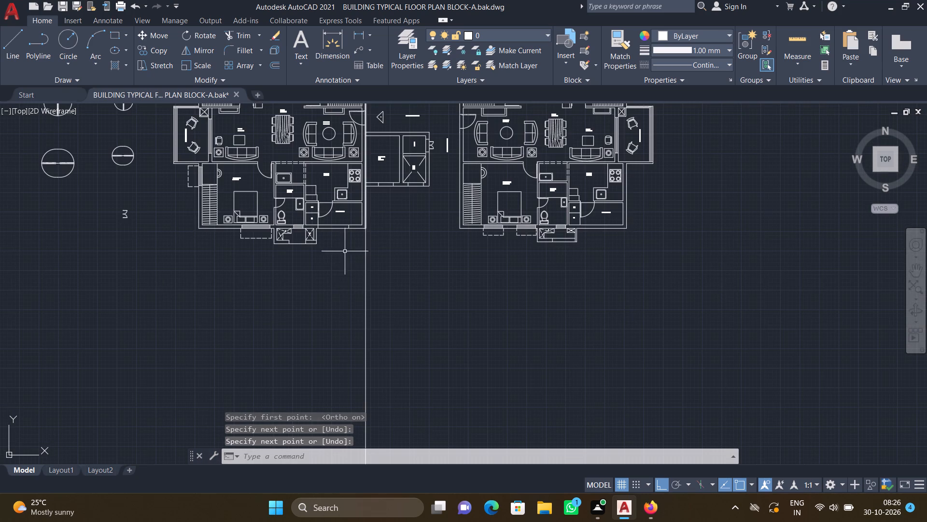
key("o")
key("Return")
key("9")
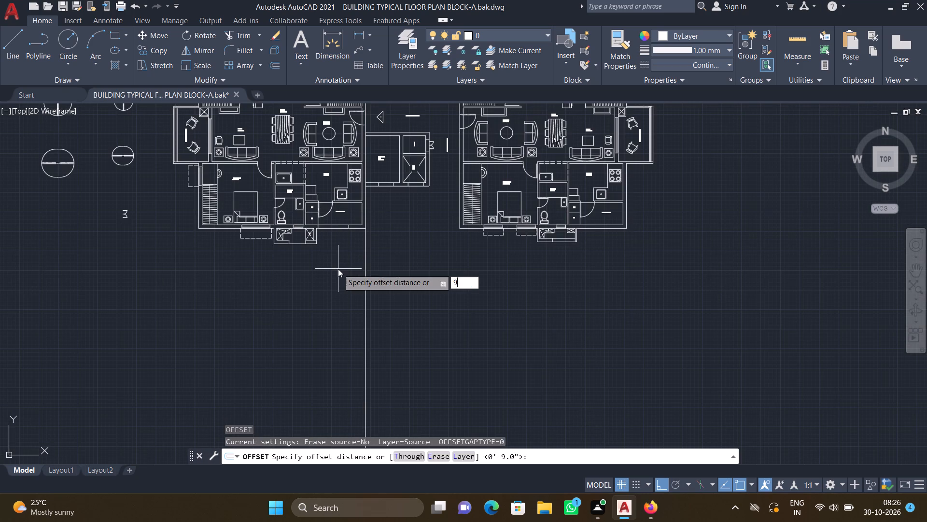
key("shift+quotedbl")
key("Return")
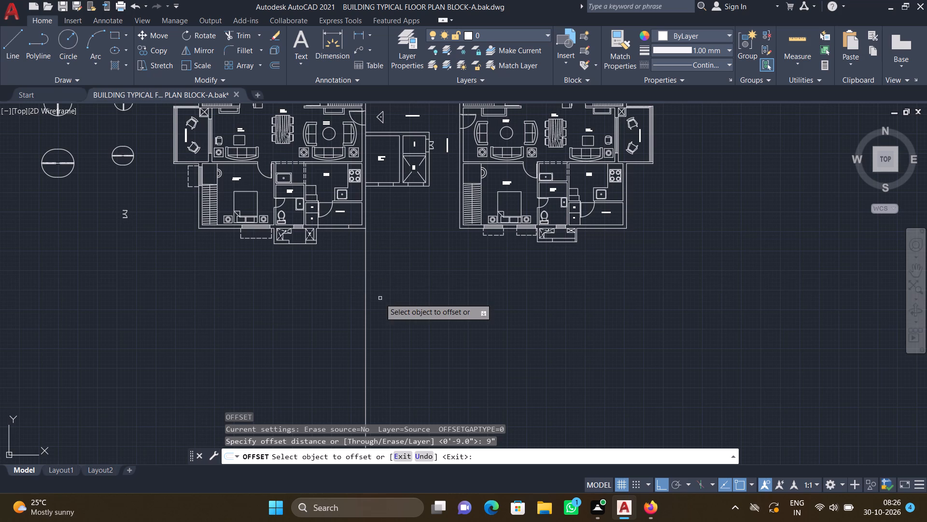
scroll(350, 283, "up", 2)
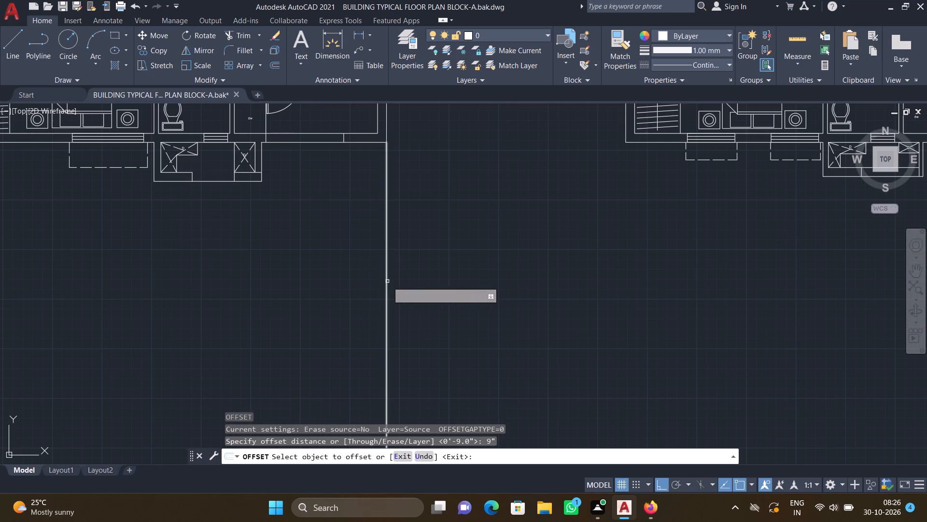
left_click(387, 281)
left_click(334, 274)
key("Return")
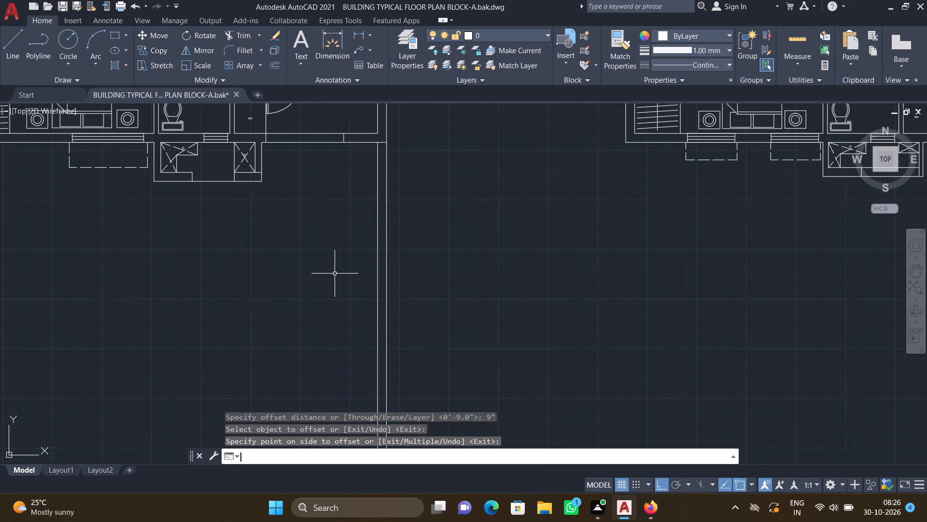
Draw a short vertical line in the corridor, facing the right unit's entrance door beside the DRAWING room.
scroll(355, 234, "down", 4)
scroll(402, 186, "up", 3)
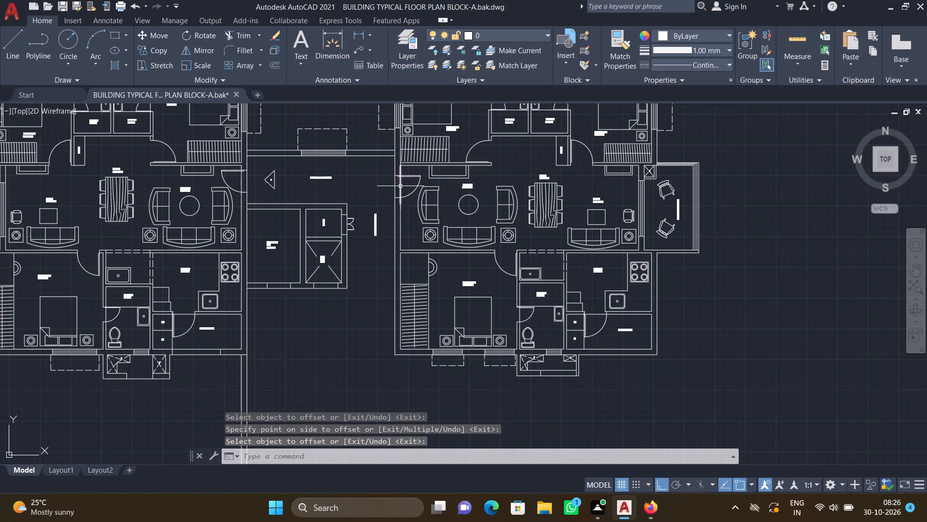
middle_click_drag(372, 193, 332, 220)
scroll(336, 209, "up", 3)
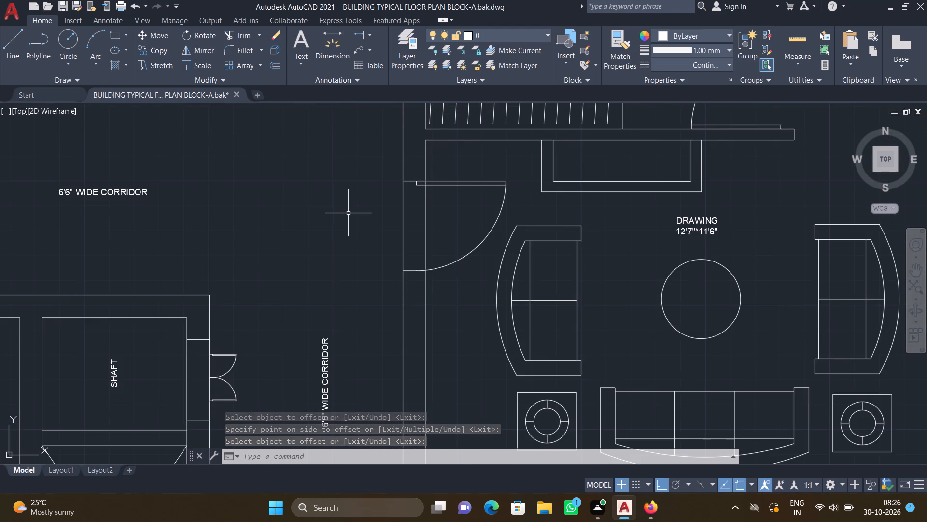
scroll(348, 213, "down", 1)
key("l")
key("Return")
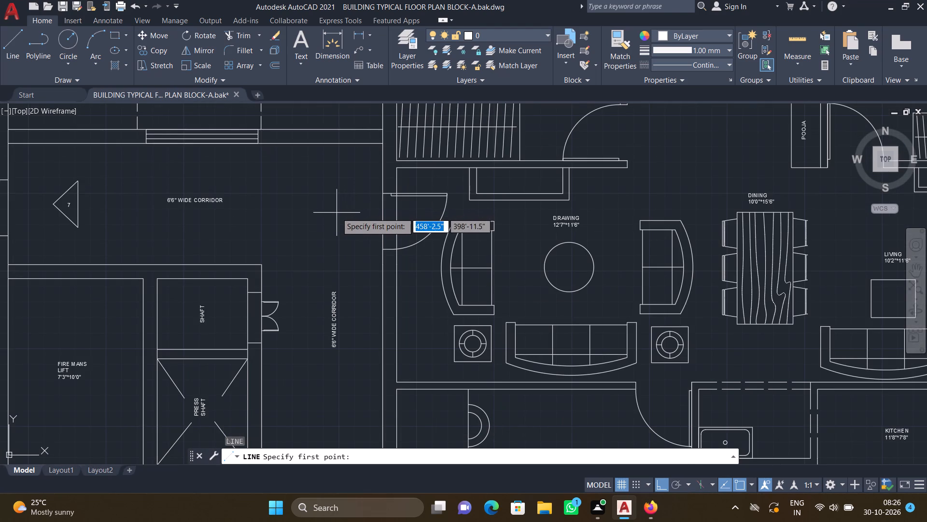
scroll(332, 203, "up", 1)
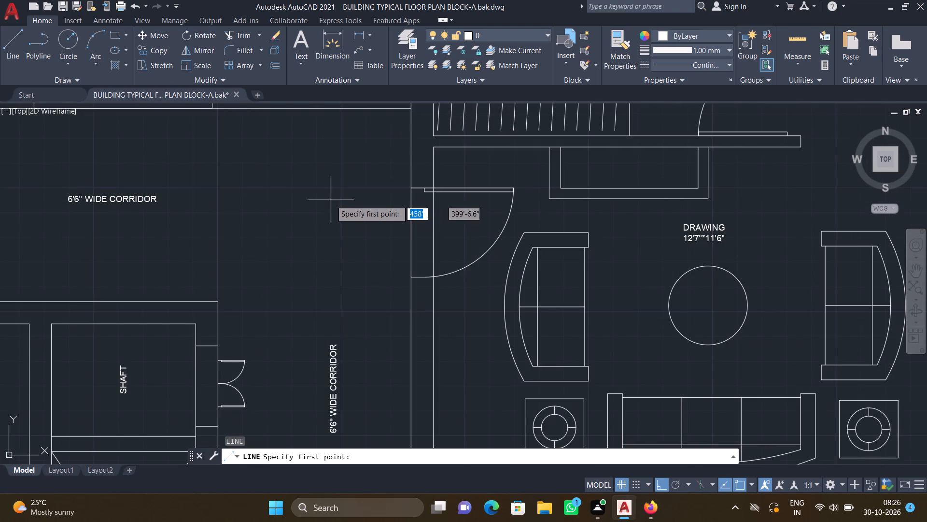
left_click(329, 198)
left_click(328, 248)
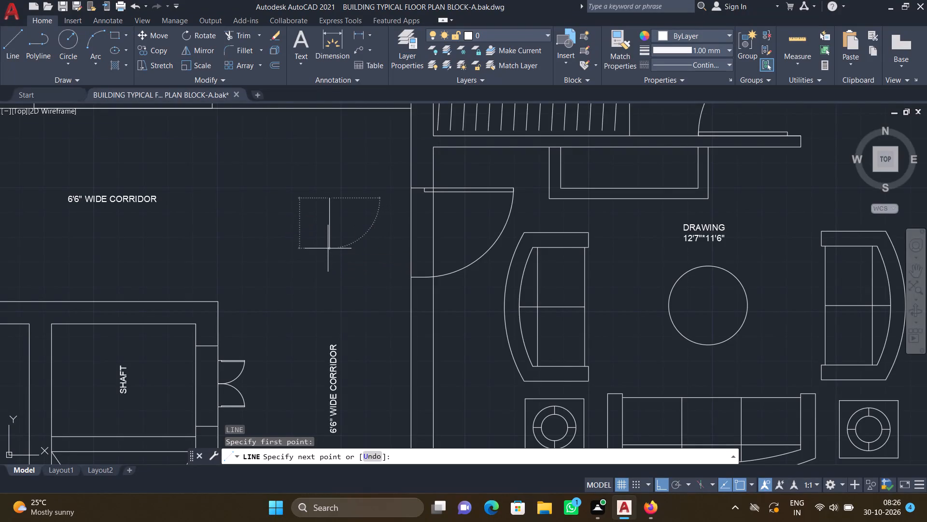
key("Return")
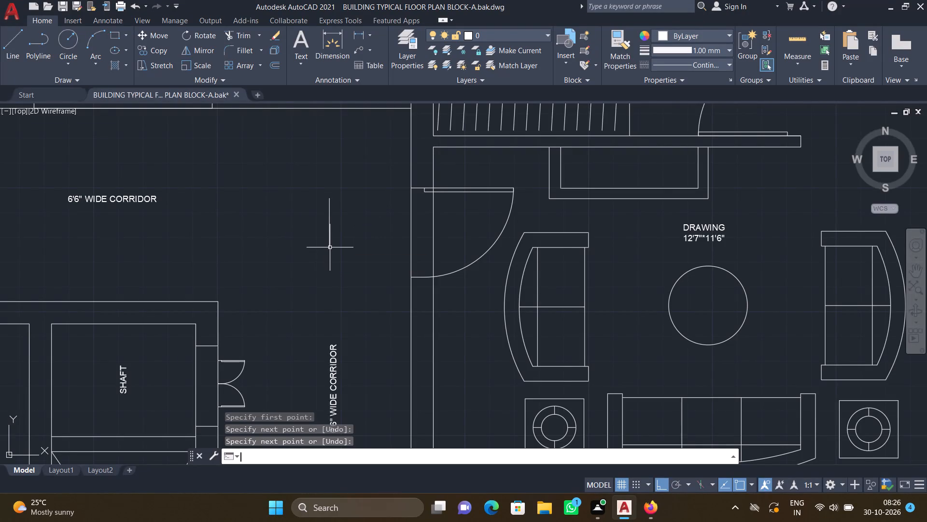
With Ortho off, draw two sloping lines from the vertical line's ends, forming a triangle with its apex about 1' out towards the entrance door.
key("F8")
key("l")
key("Return")
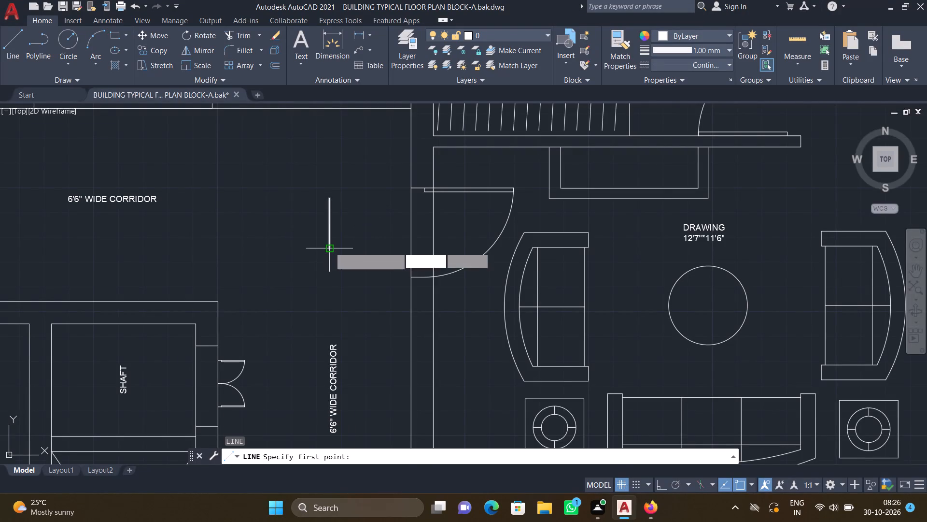
scroll(332, 195, "up", 3)
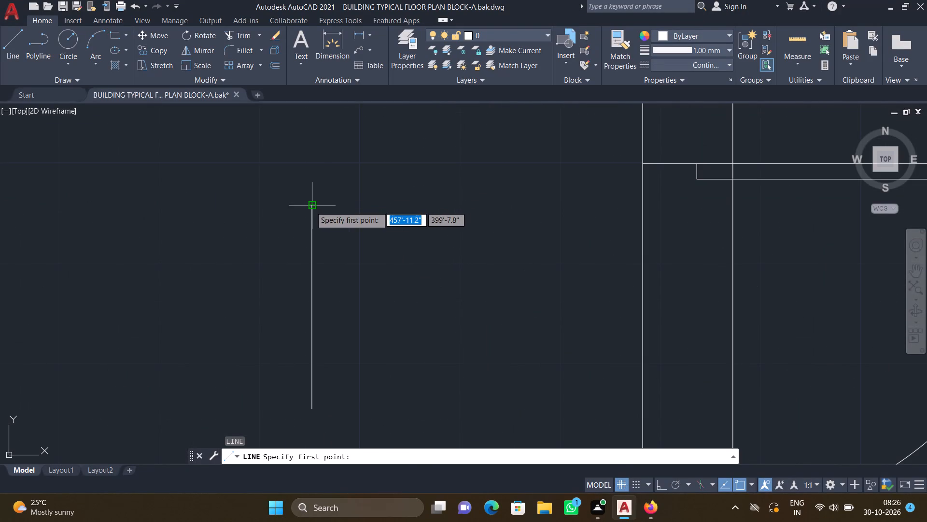
left_click(310, 206)
scroll(439, 275, "down", 1)
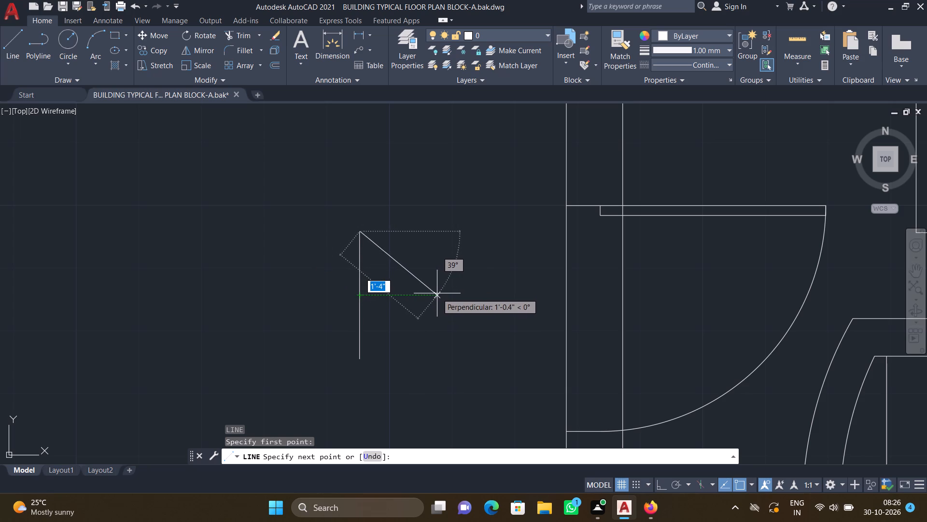
left_click(439, 296)
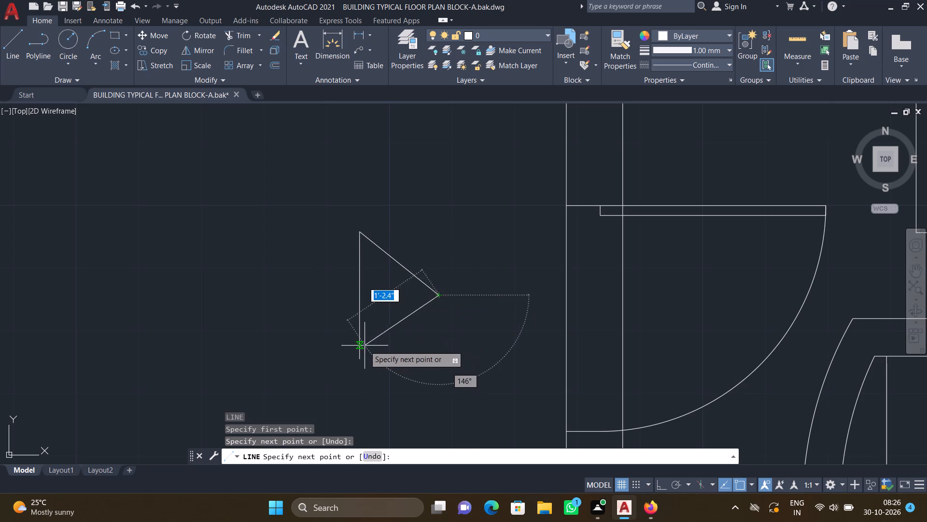
scroll(365, 349, "up", 1)
left_click(353, 365)
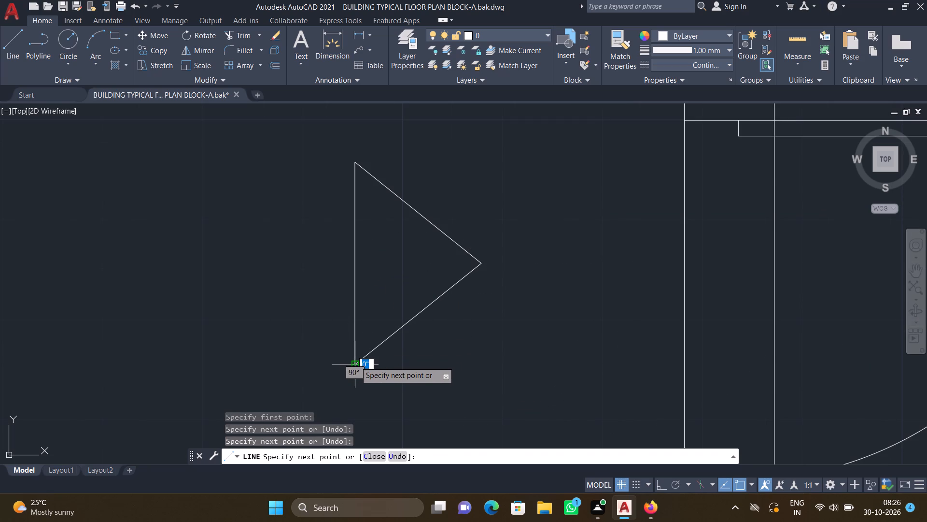
key("Return")
Add the multiline text 8 inside the new triangular entrance marker and save the text.
type("MT")
key("Return")
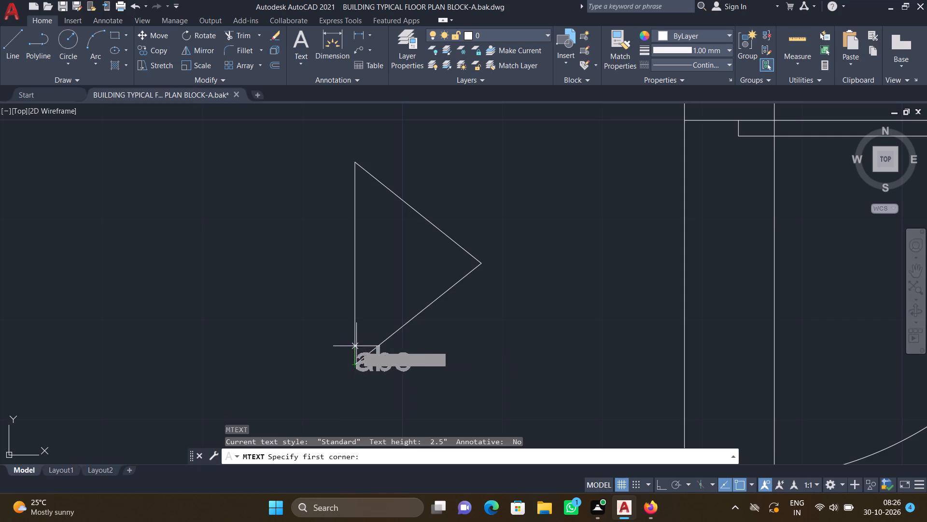
scroll(379, 265, "up", 2)
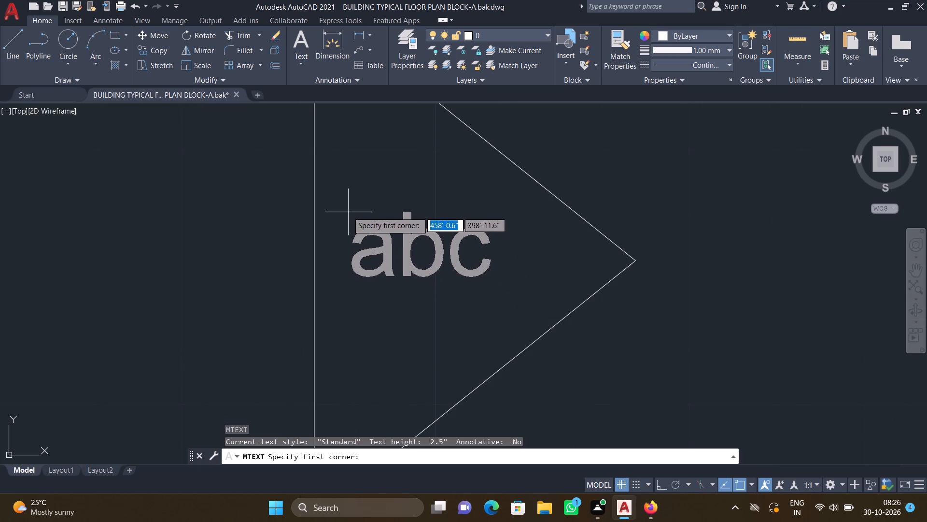
left_click(348, 211)
left_click(502, 298)
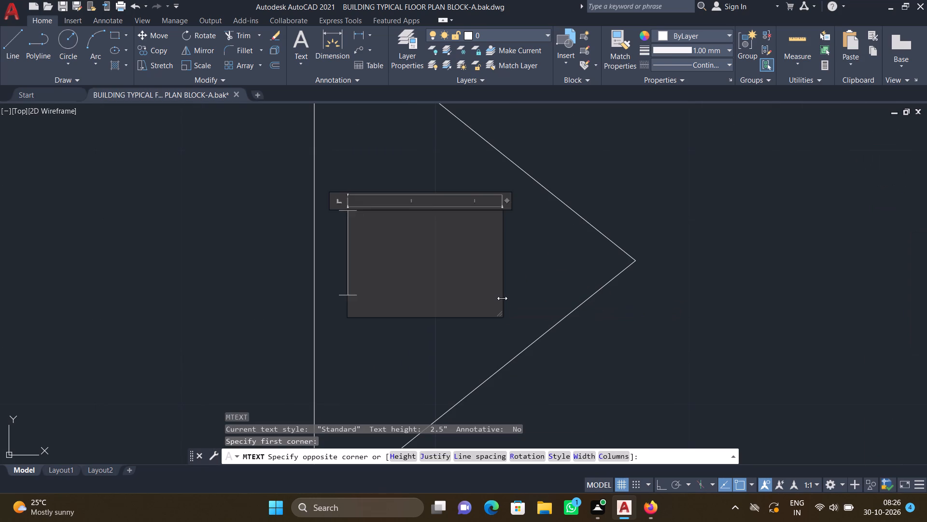
key("8")
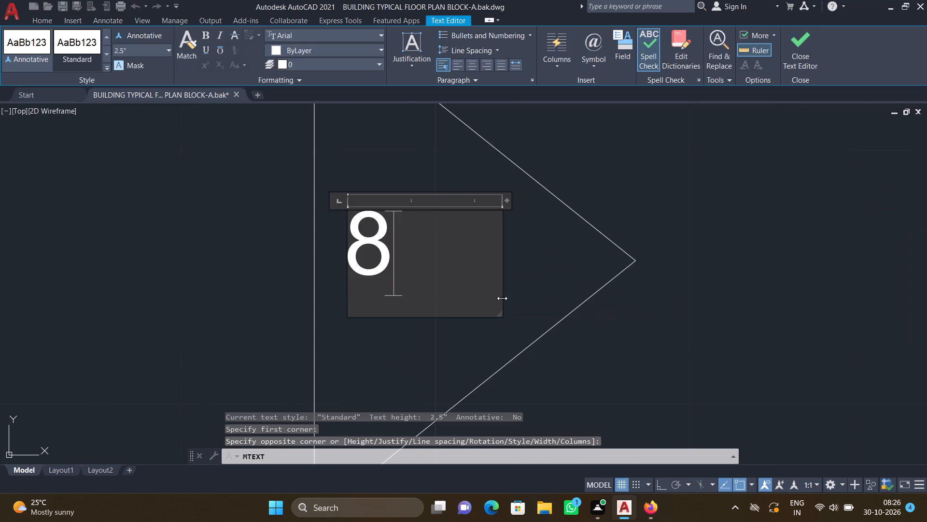
key("Return")
key("Escape")
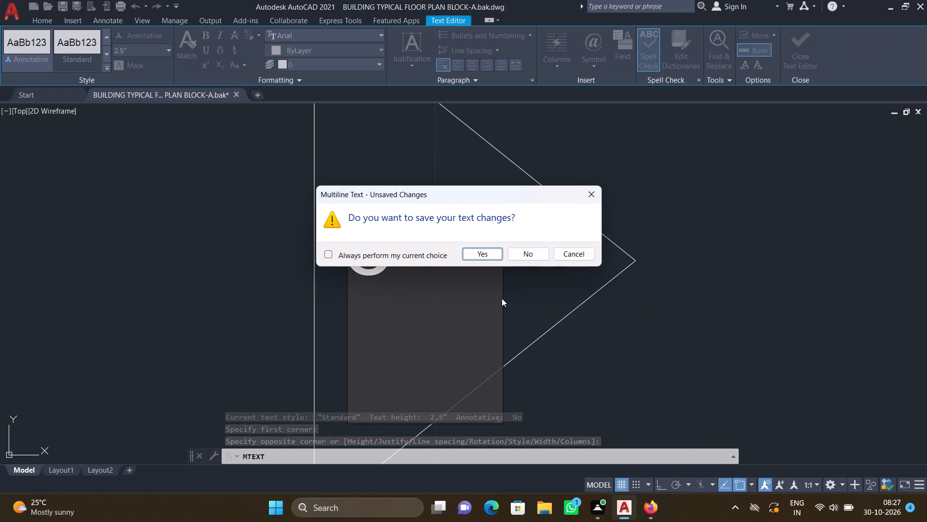
left_click(484, 254)
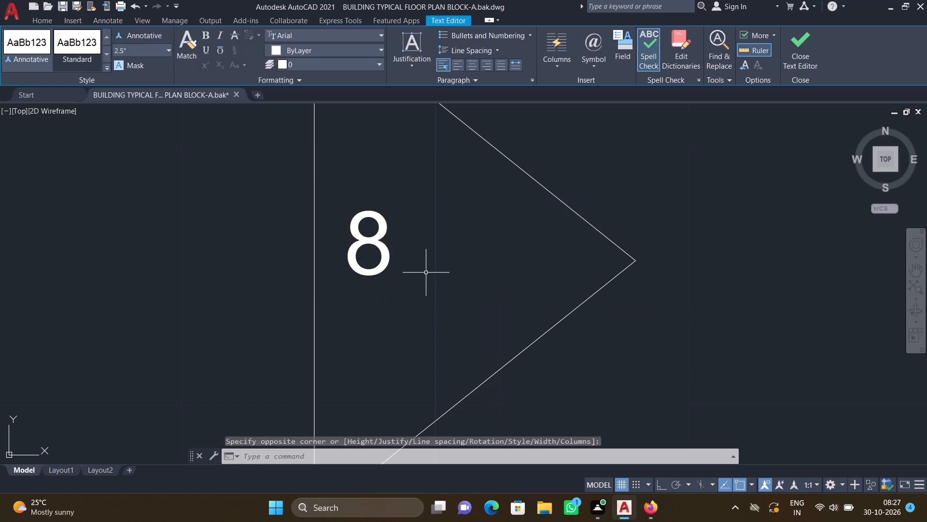
Move the 8 label away from the triangle's vertical side, towards the middle of the marker.
key("m")
key("Return")
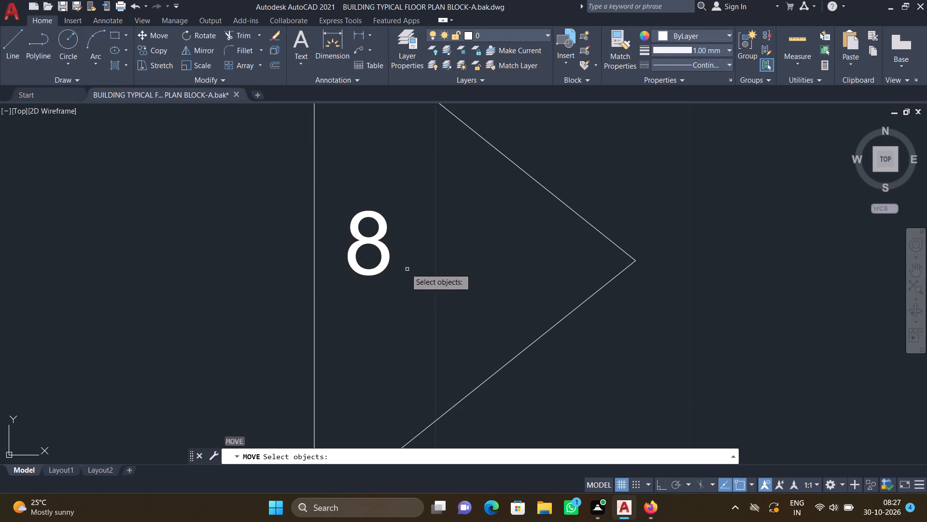
left_click(381, 259)
key("Return")
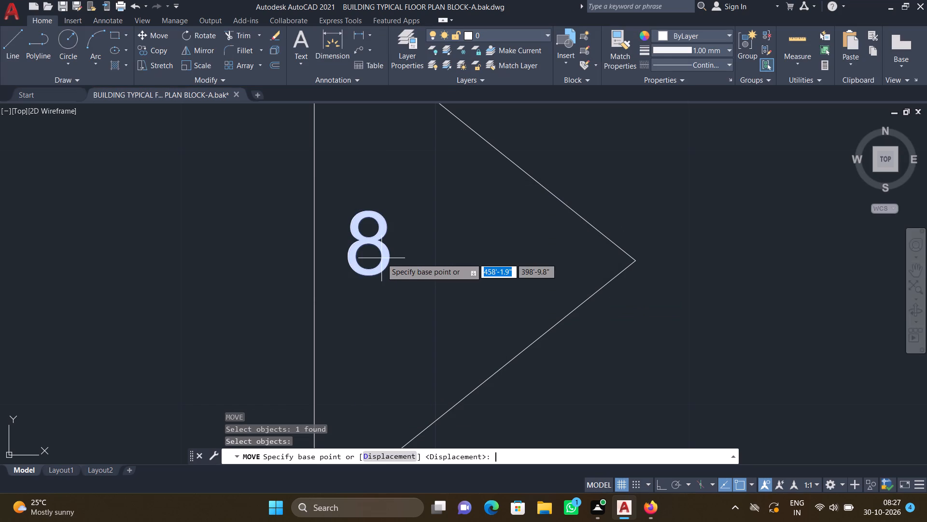
left_click(370, 210)
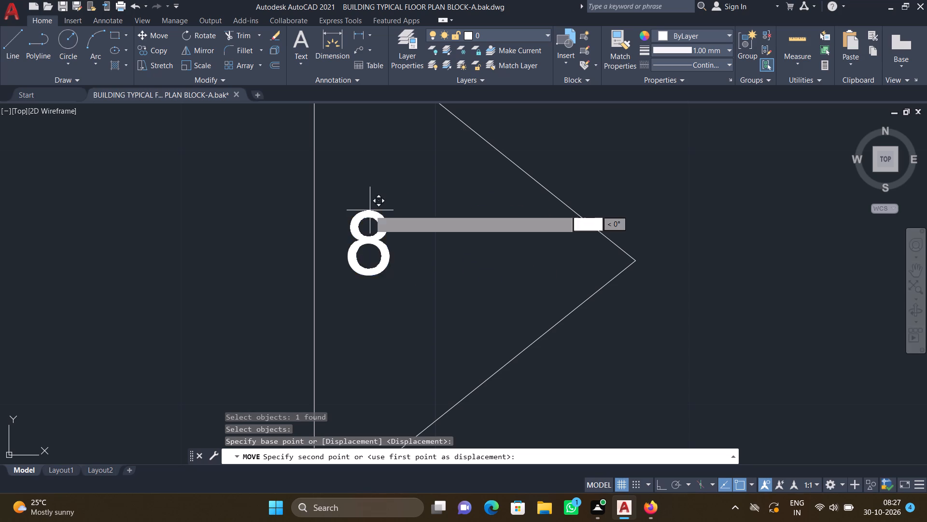
left_click(430, 214)
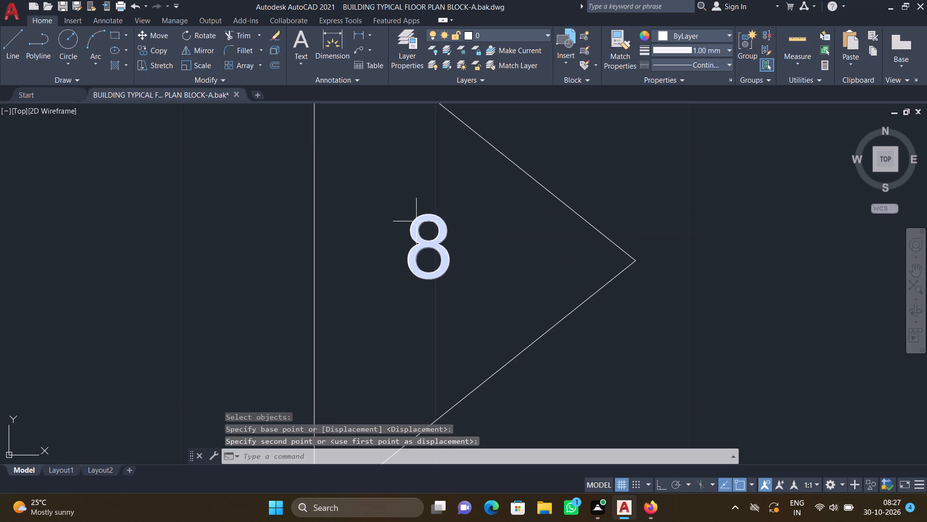
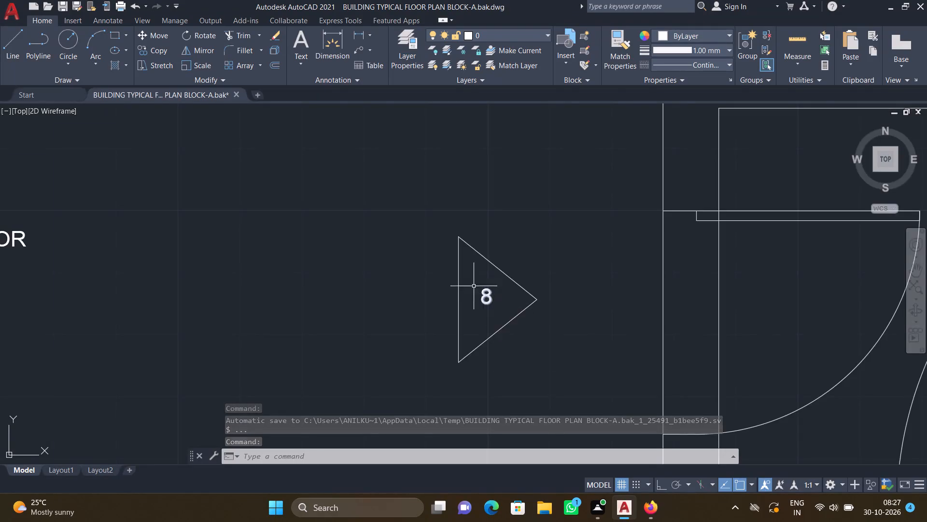
Delete the triangular marker and its number 8 beside the right-hand flat's entrance door in the corridor.
middle_click_drag(342, 292, 398, 263)
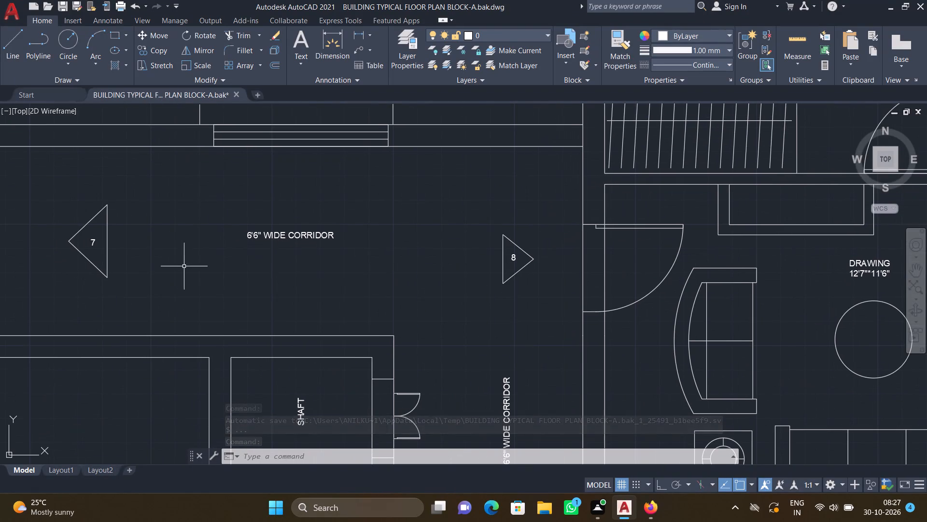
middle_click_drag(215, 263, 299, 260)
middle_click_drag(558, 274, 421, 282)
scroll(482, 273, "up", 1)
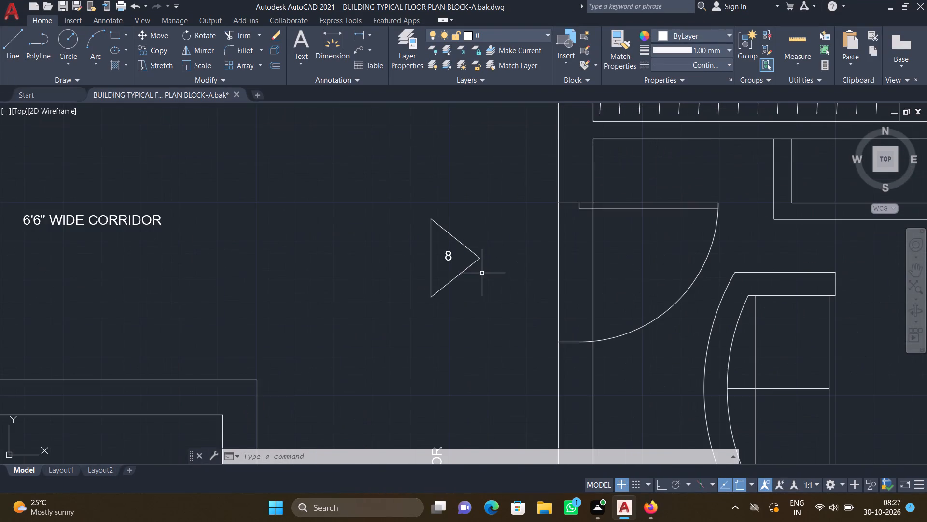
left_click_drag(477, 283, 468, 277)
left_click(382, 198)
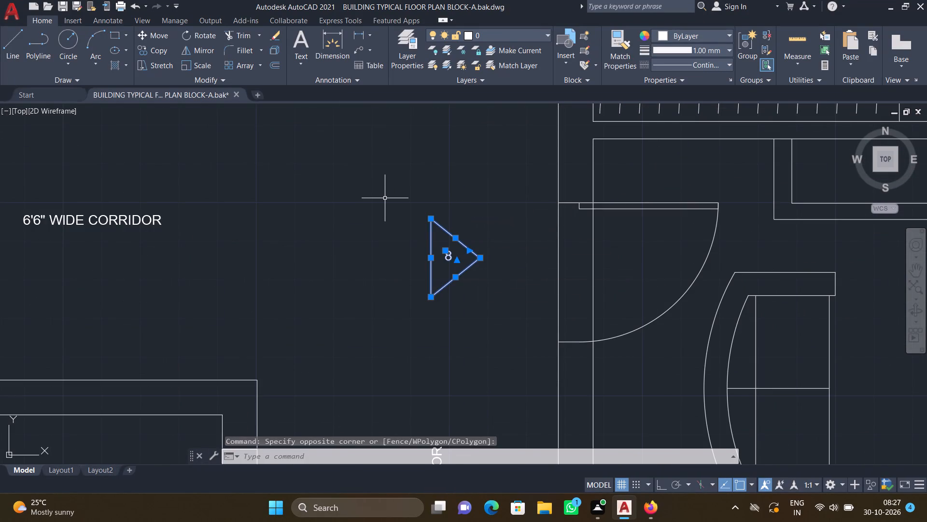
key("Delete")
Draw a vertical line about 2'-8" long in the corridor, facing the right-hand flat's entrance door, with Ortho on.
key("l")
key("Return")
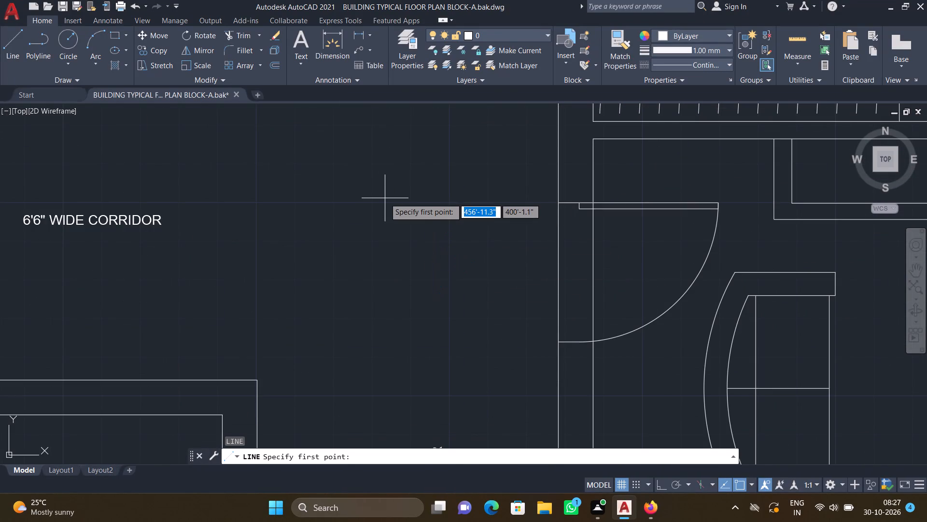
key("F8")
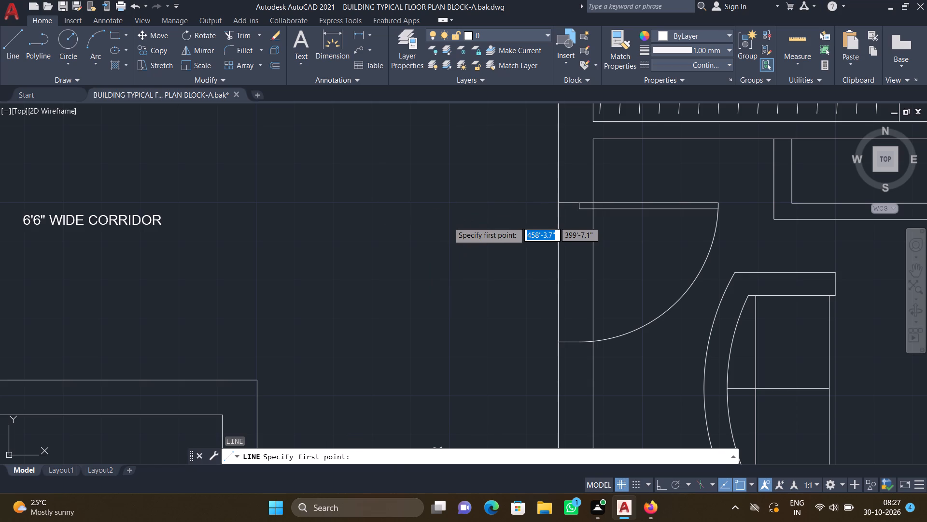
scroll(444, 216, "down", 2)
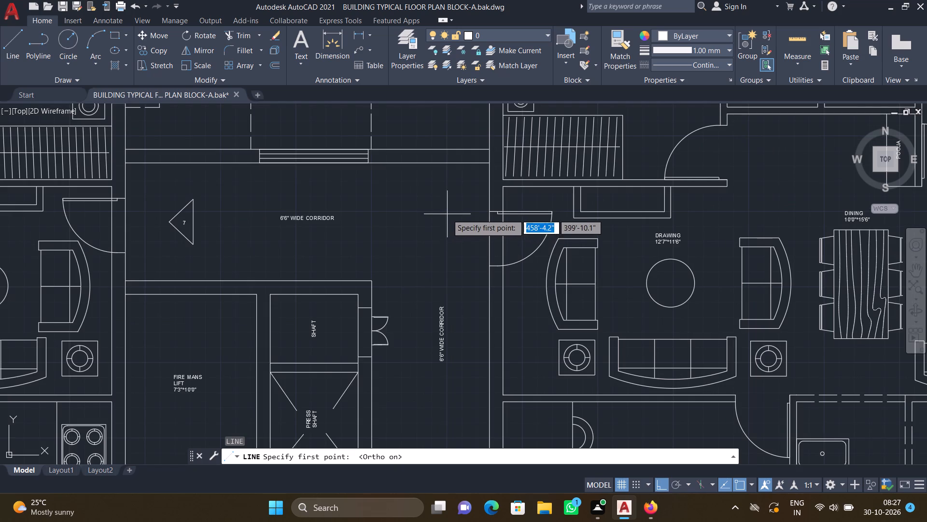
scroll(448, 214, "up", 1)
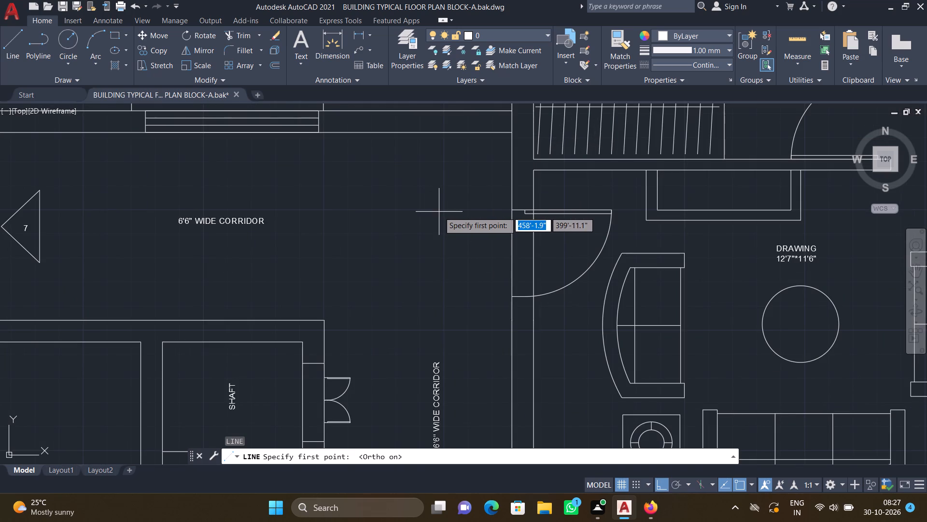
left_click_drag(431, 211, 431, 217)
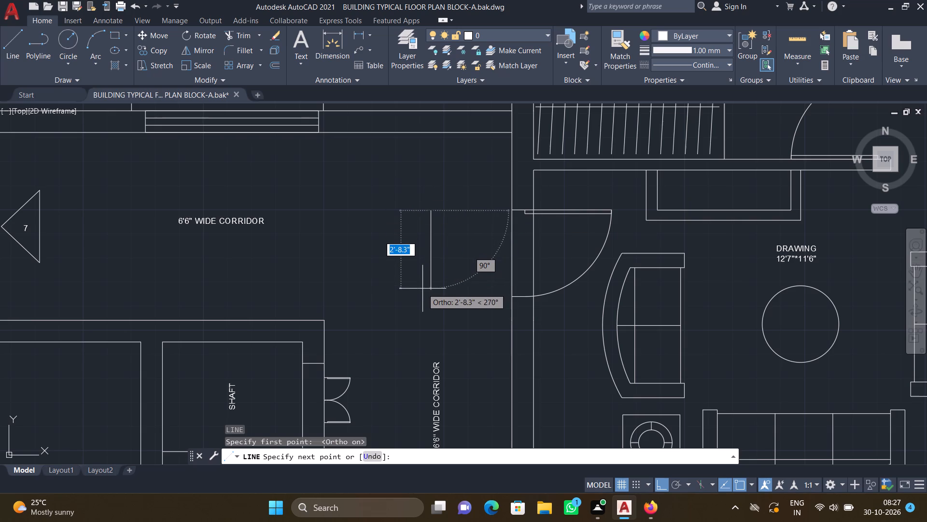
left_click(432, 290)
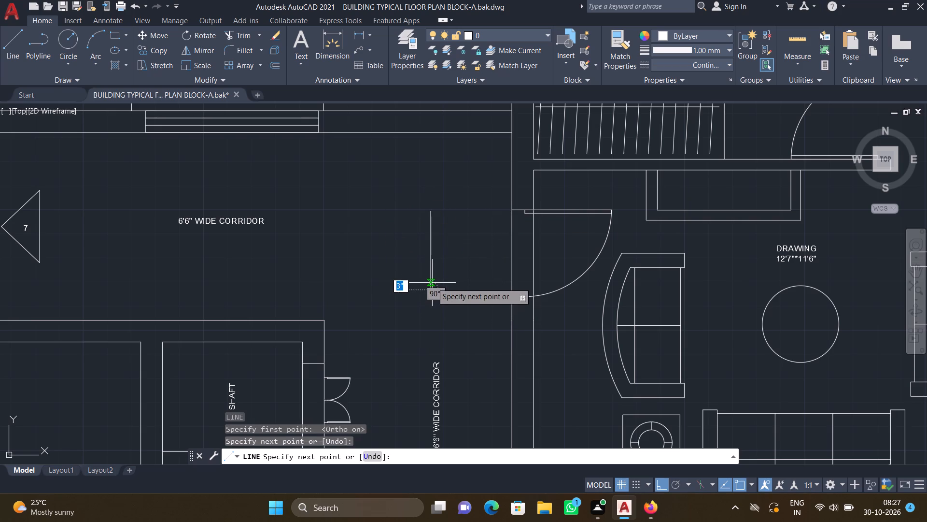
key("Return")
With Ortho off, complete a triangle from the vertical line's ends with two sloping lines about 2' long, its apex pointing towards the door.
key("F8")
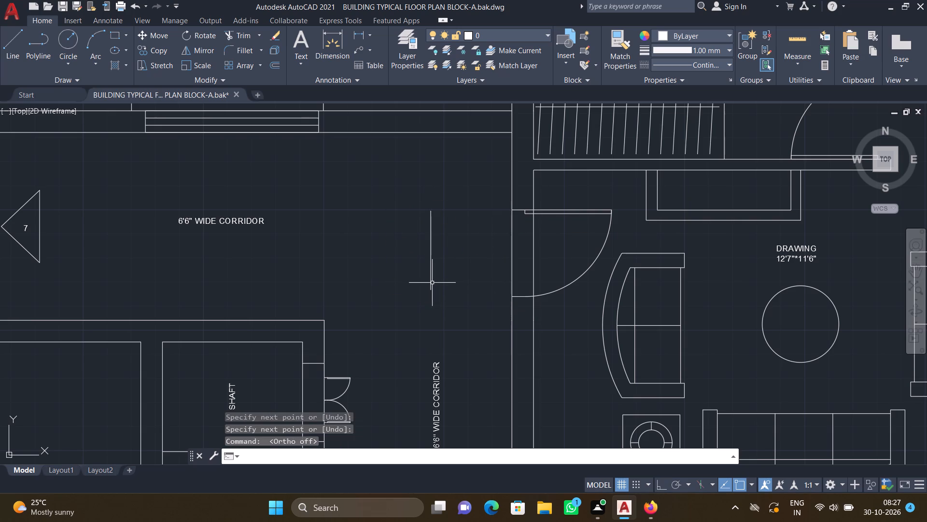
key("l")
key("Return")
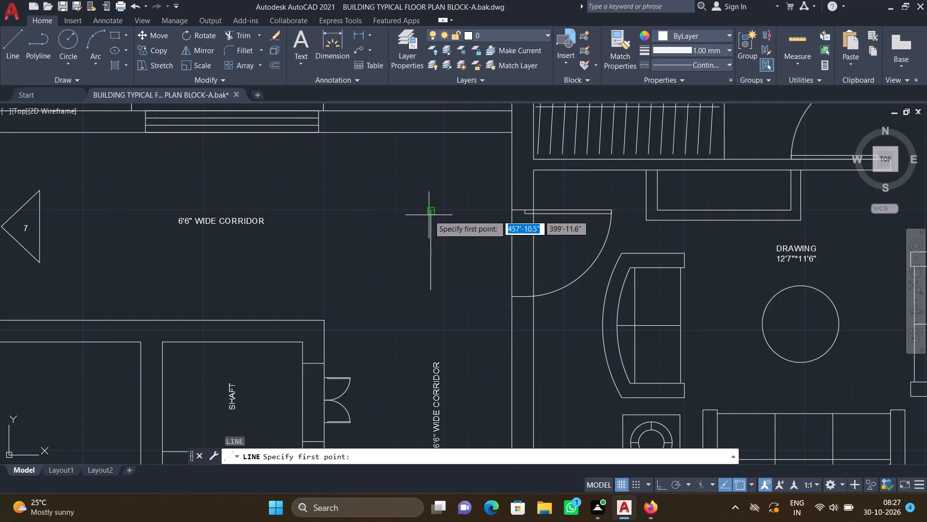
scroll(429, 215, "up", 2)
left_click(429, 204)
scroll(510, 256, "down", 1)
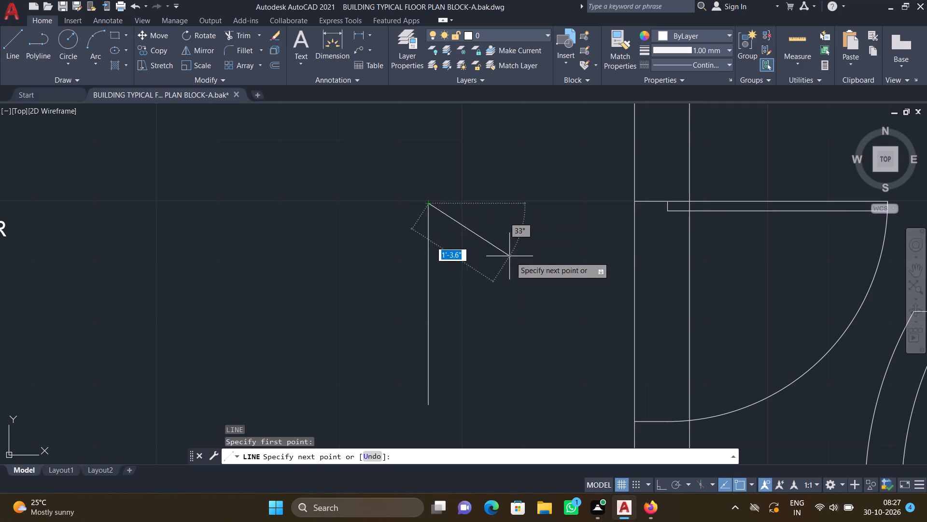
scroll(514, 258, "down", 1)
middle_click_drag(515, 277, 454, 222)
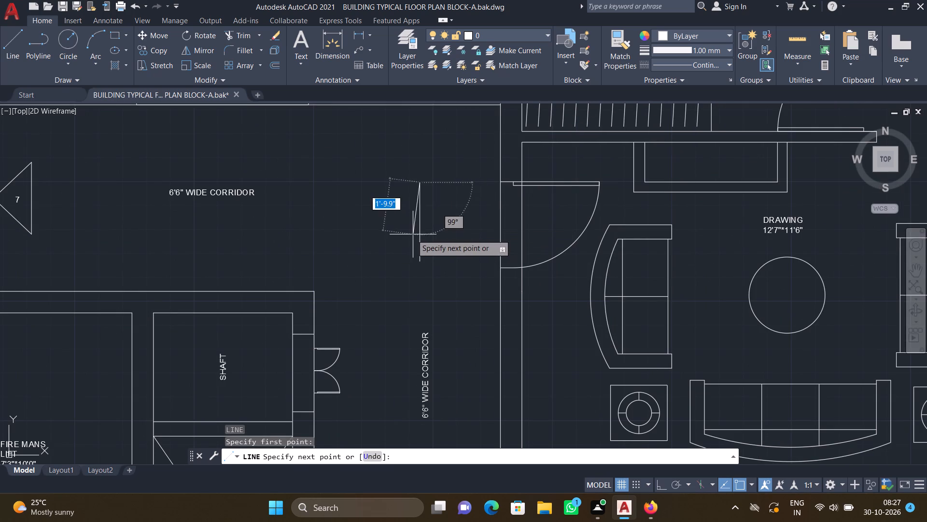
scroll(415, 227, "up", 2)
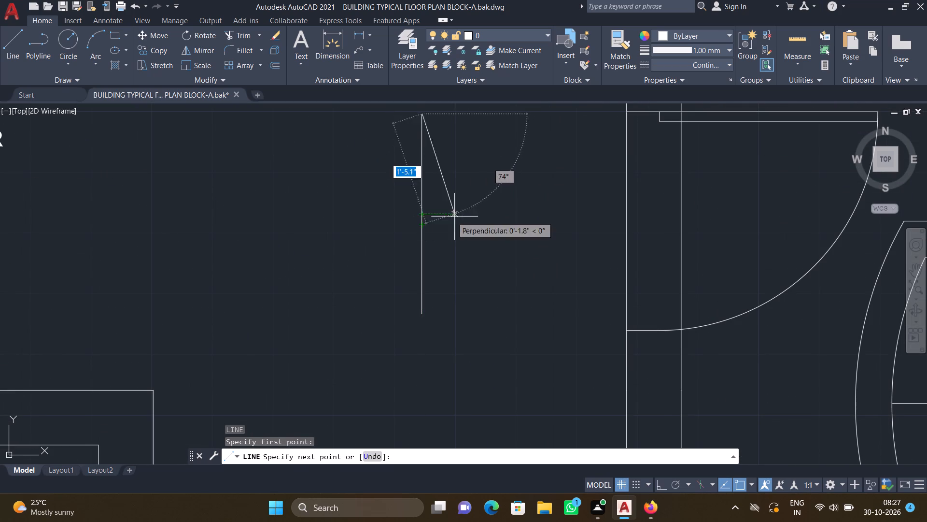
scroll(490, 209, "down", 1)
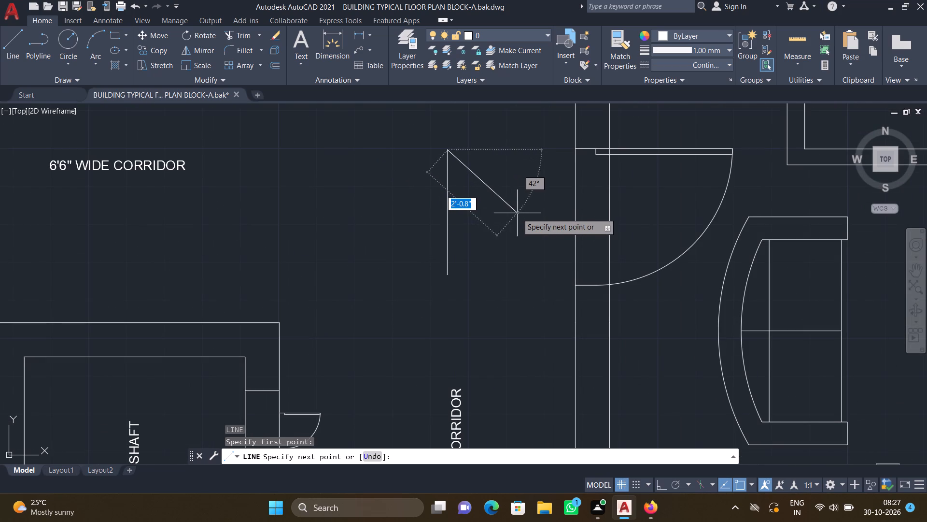
left_click(518, 215)
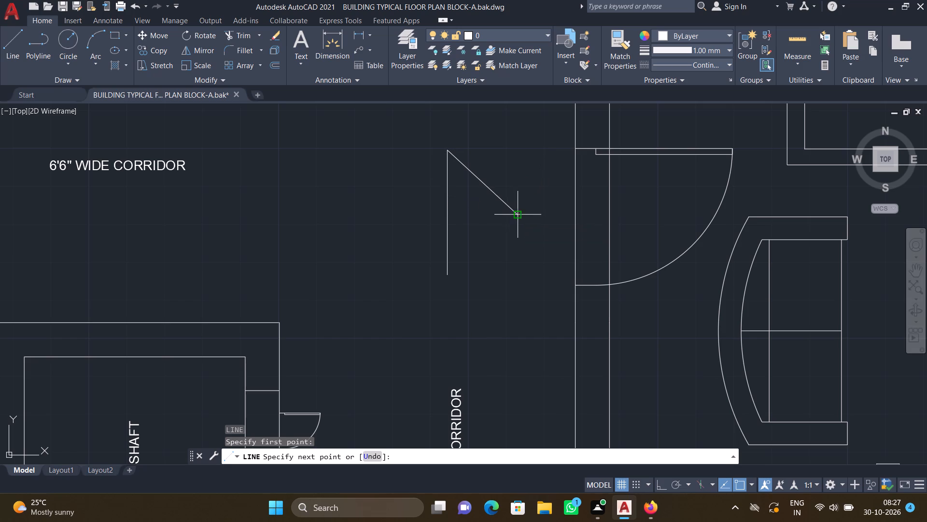
scroll(453, 263, "up", 2)
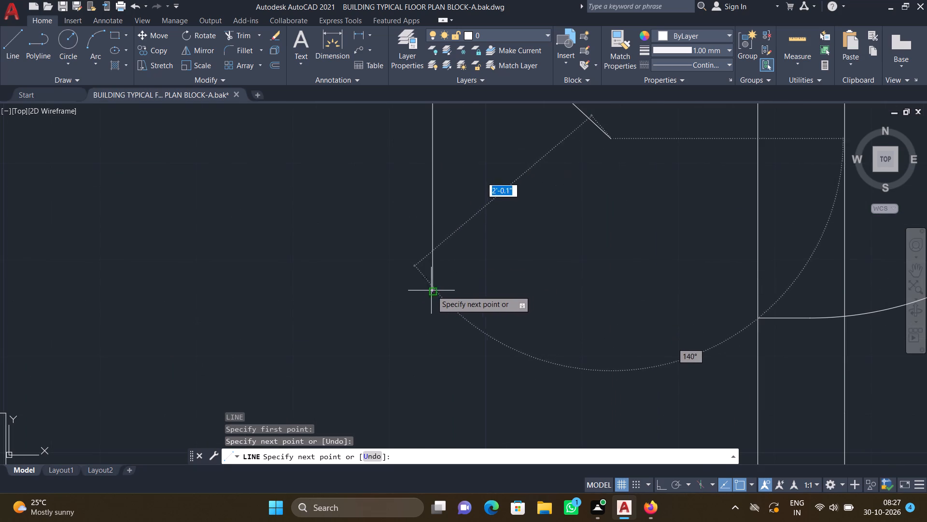
left_click(431, 290)
key("Return")
Add the multiline text 8 inside the new triangle and save the text changes.
scroll(431, 262, "down", 4)
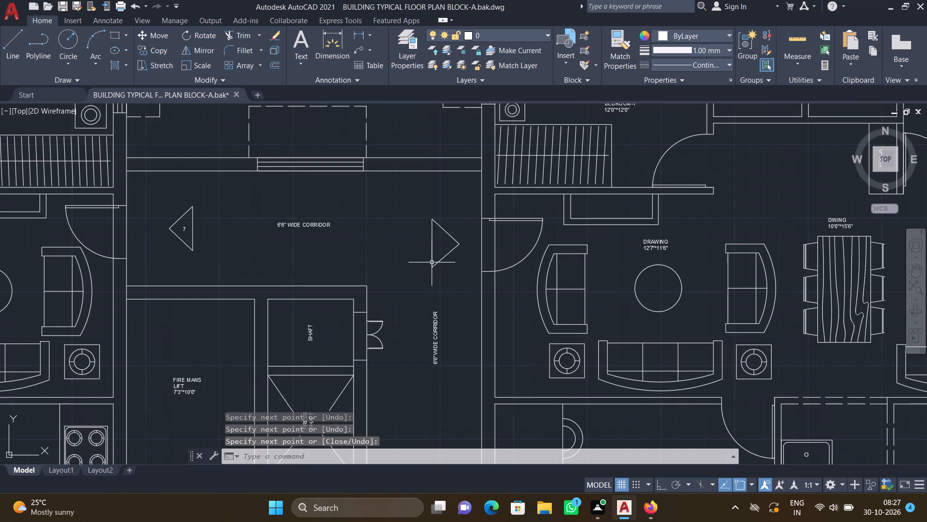
scroll(446, 239, "up", 3)
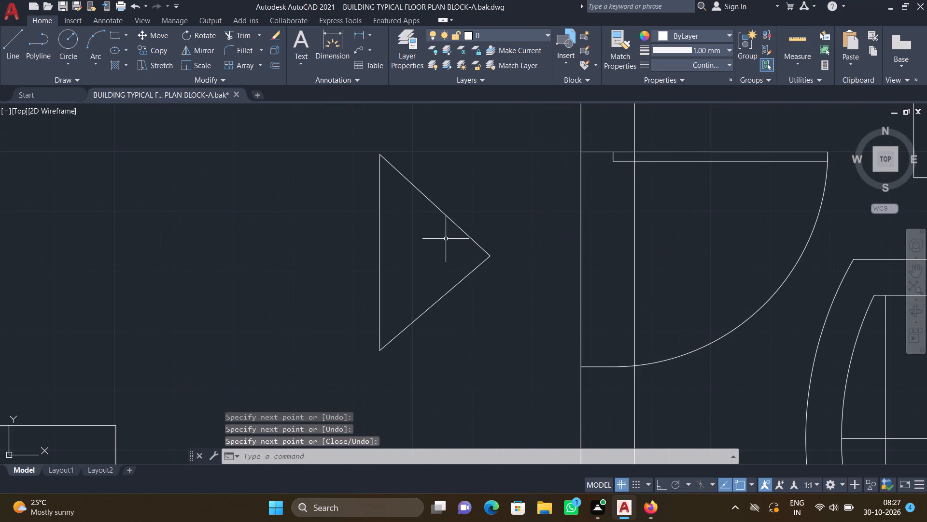
type("MT")
key("Return")
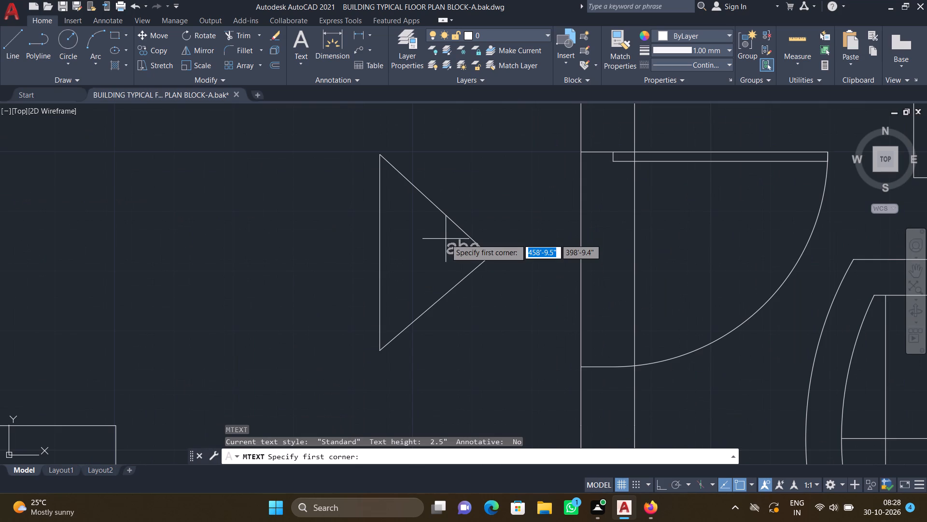
scroll(404, 238, "up", 2)
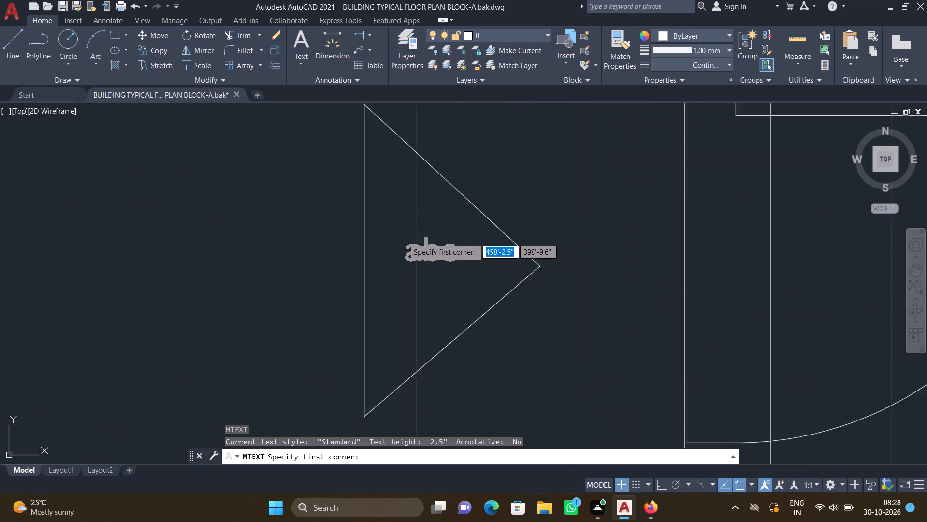
scroll(402, 240, "up", 1)
left_click_drag(341, 239, 349, 250)
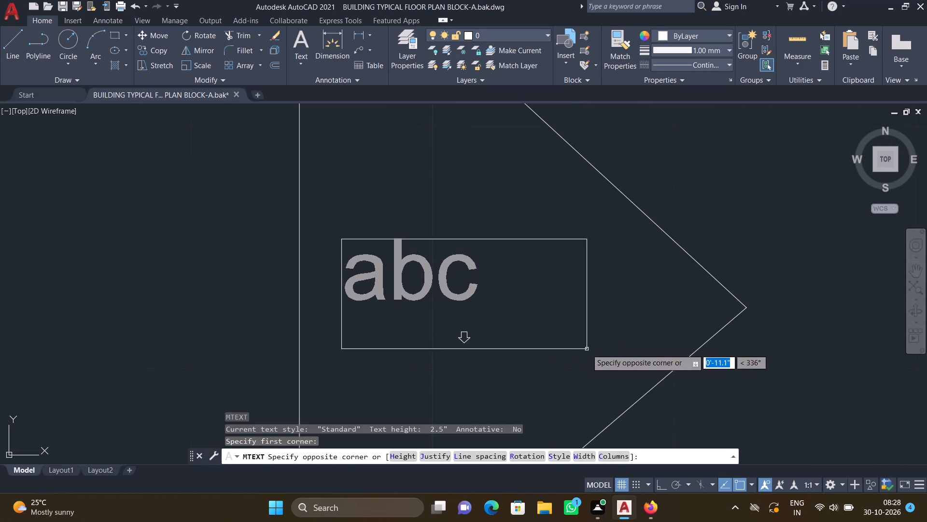
left_click(587, 349)
key("8")
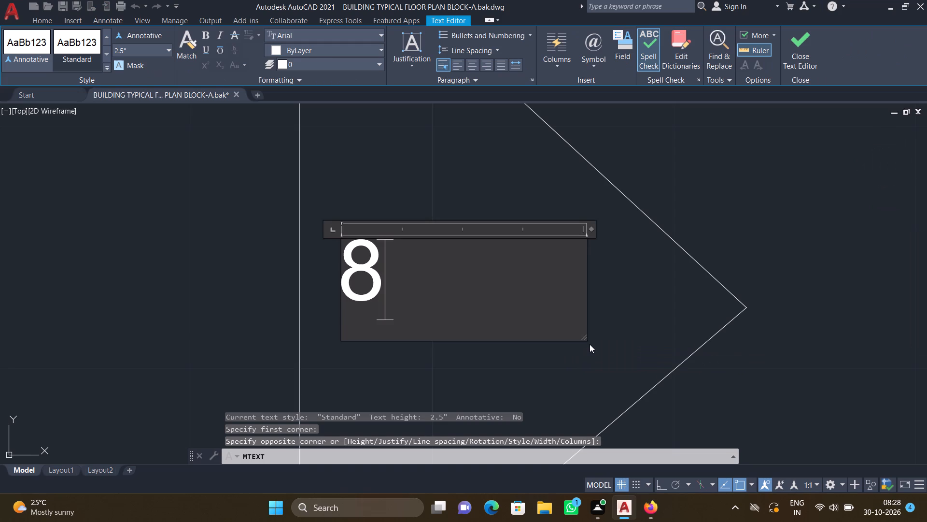
key("Return")
key("Escape")
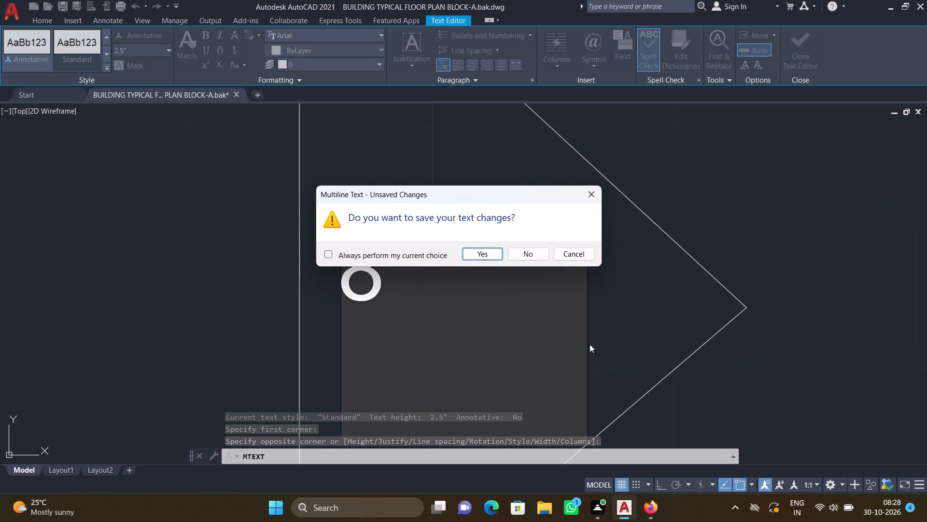
left_click(486, 254)
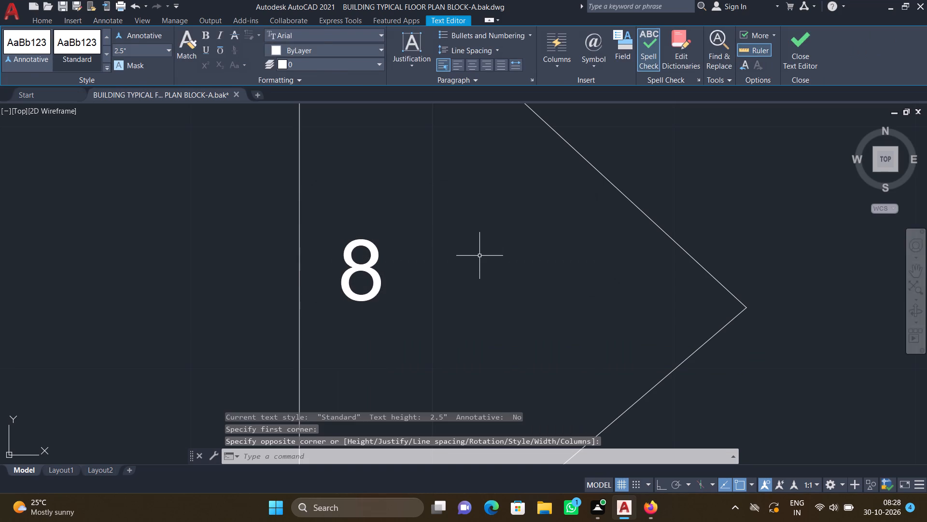
Move the number 8 about 5.7" towards the triangle's apex so it sits near the middle.
key("m")
key("Return")
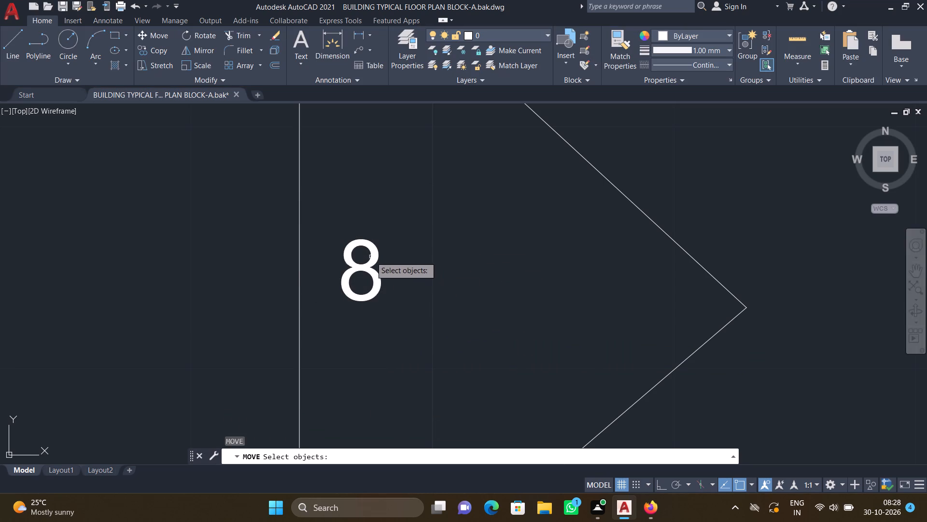
left_click(374, 256)
key("Return")
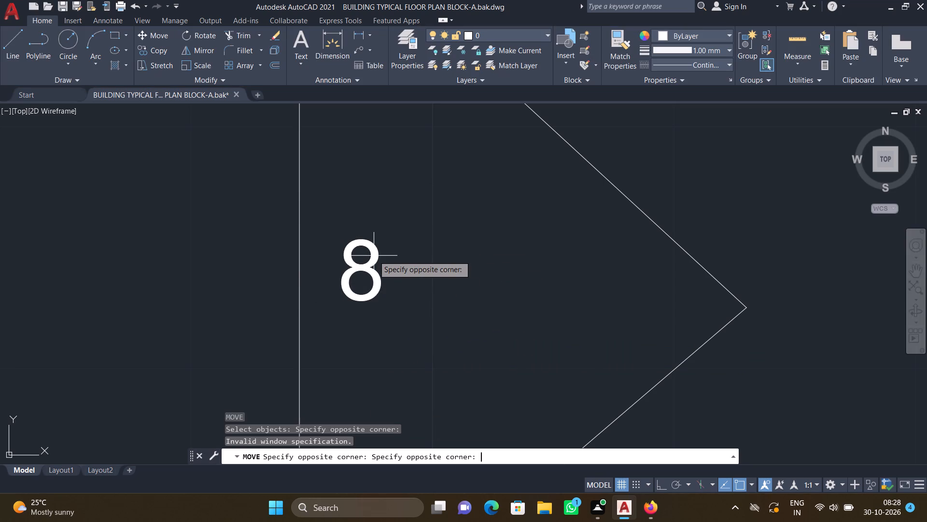
left_click(370, 257)
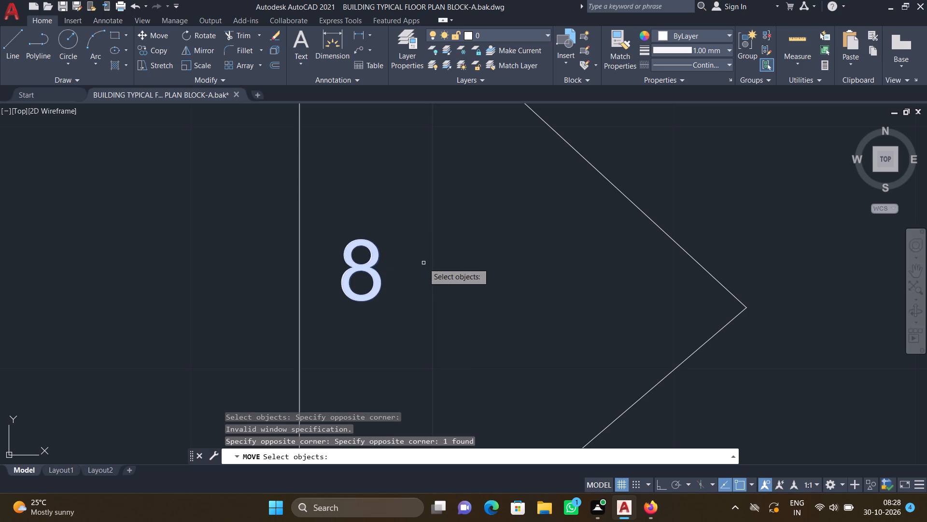
left_click(373, 266)
key("Return")
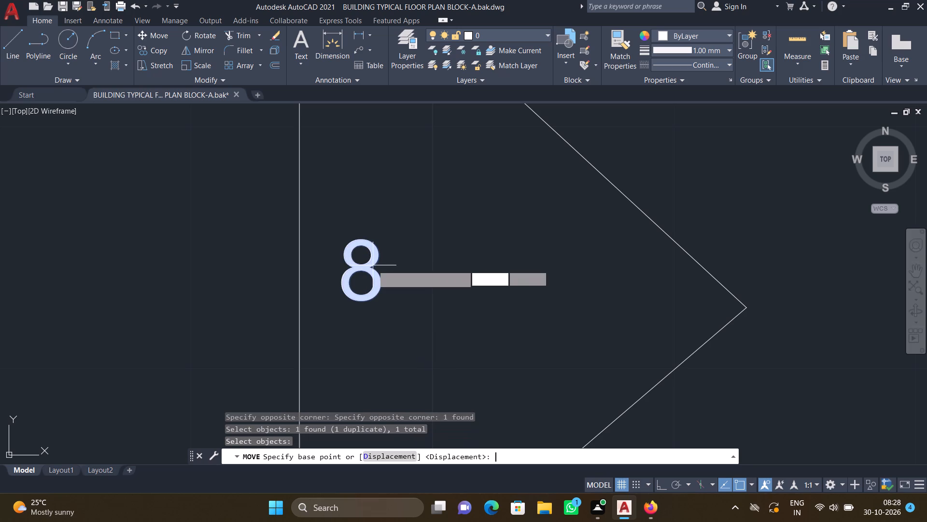
left_click(358, 234)
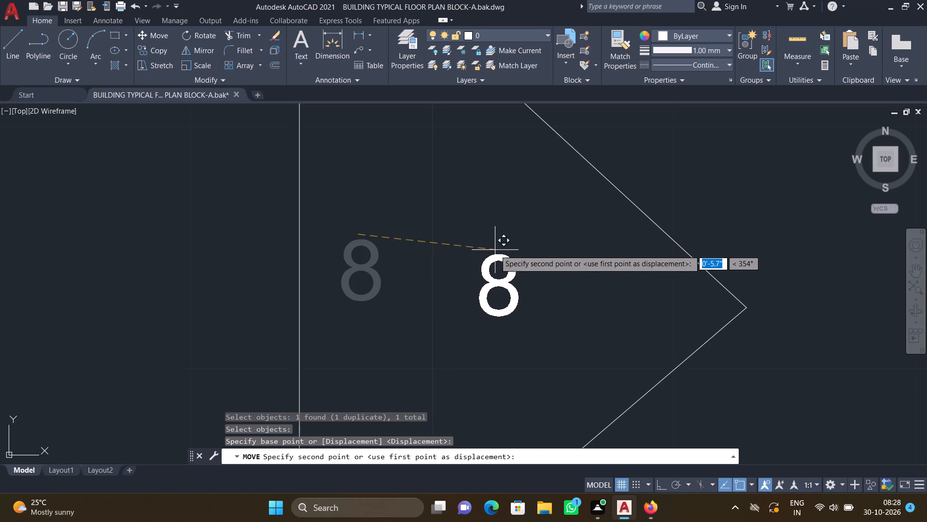
left_click(495, 250)
With Ortho on, draw a horizontal line about 35'-7.5" long below the left flat, from the outer long vertical line to below its outer-wall corner.
scroll(482, 287, "down", 4)
scroll(477, 333, "down", 3)
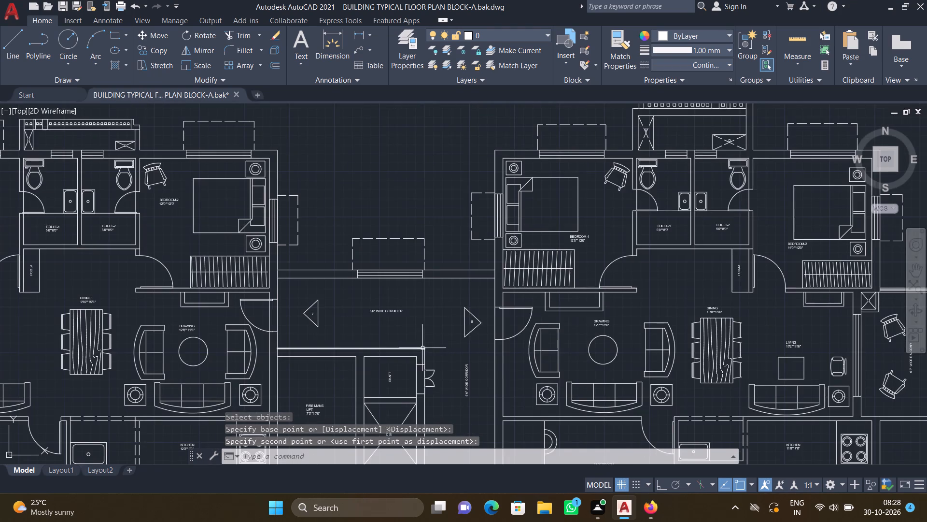
middle_click_drag(422, 347, 464, 319)
scroll(427, 312, "down", 3)
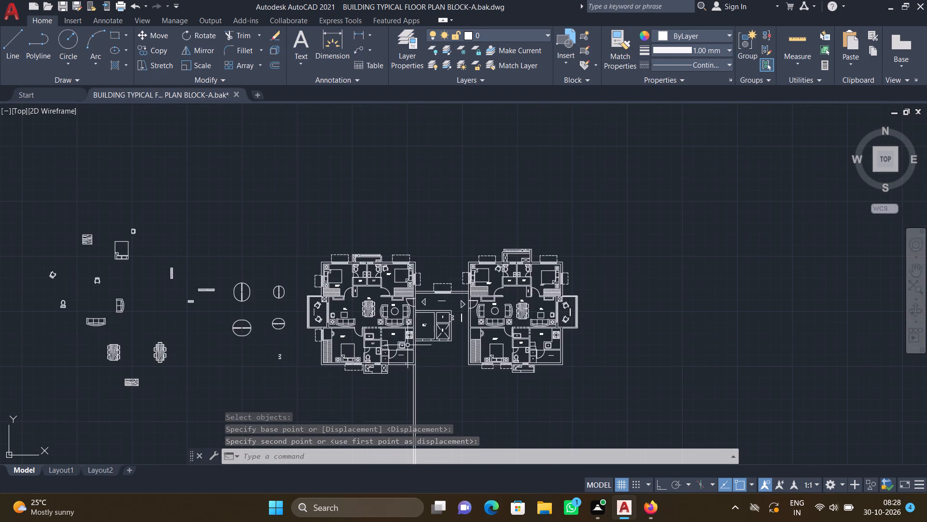
middle_click_drag(390, 378, 426, 246)
scroll(439, 253, "up", 2)
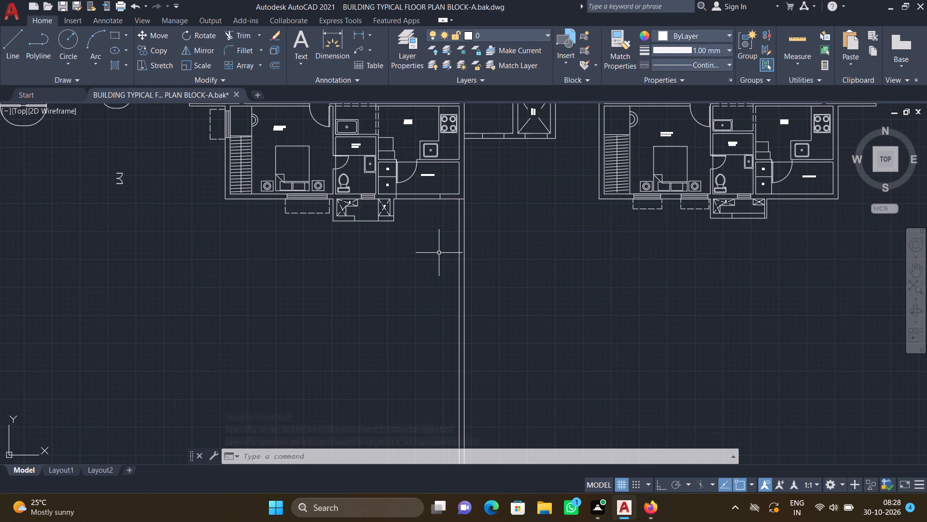
key("l")
key("Return")
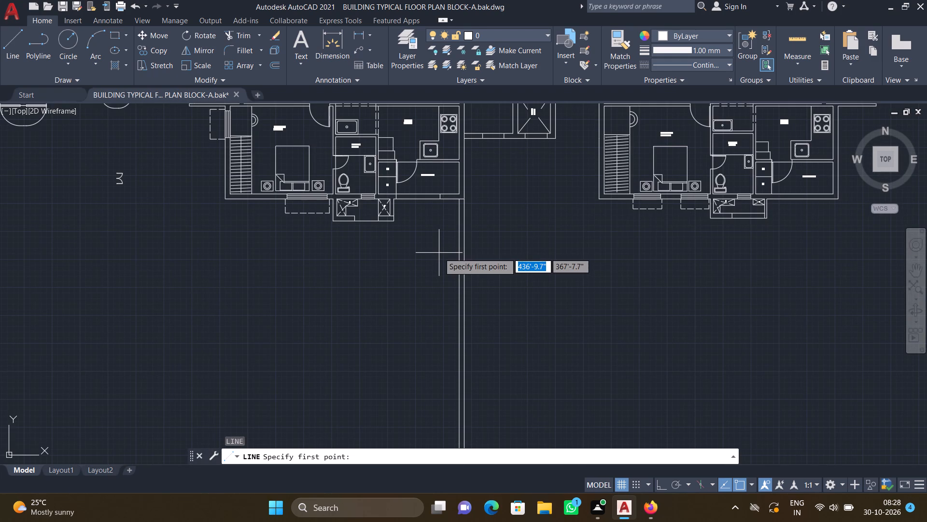
key("F8")
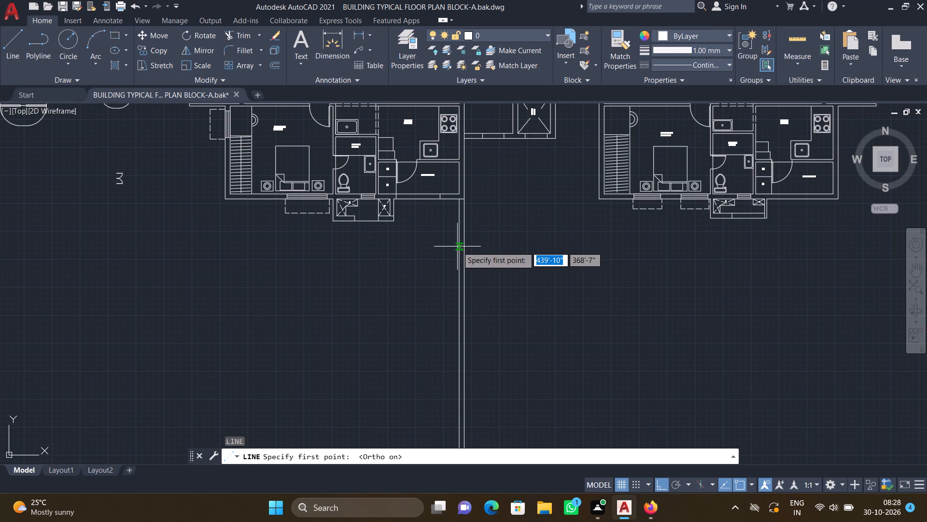
scroll(457, 246, "up", 2)
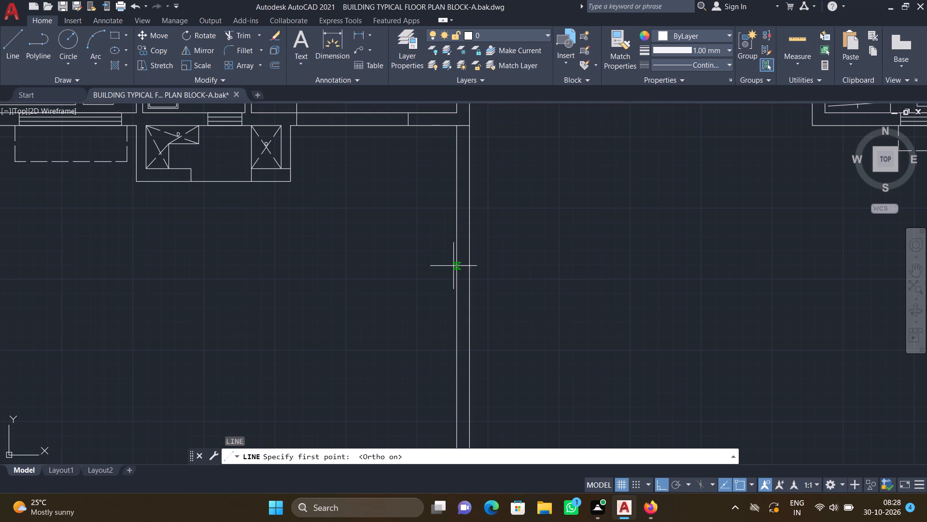
scroll(453, 266, "down", 1)
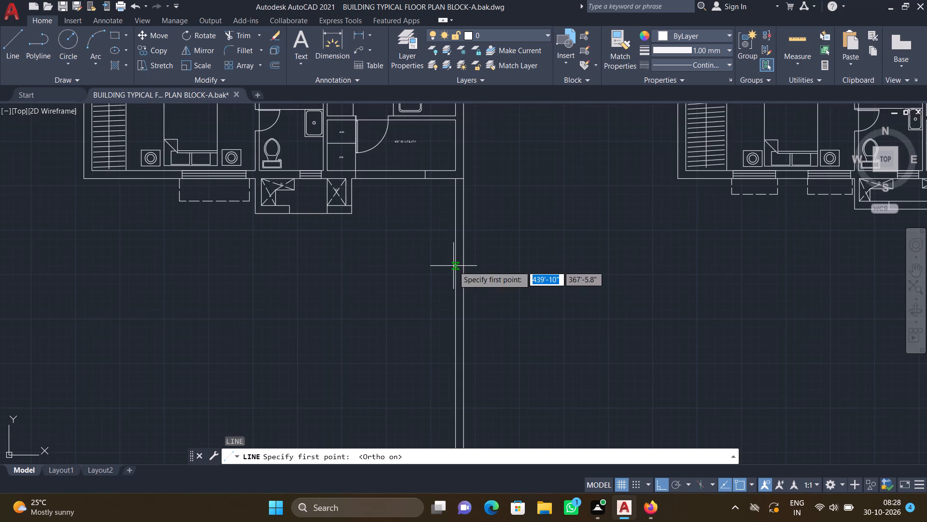
middle_click_drag(395, 282, 466, 268)
scroll(395, 282, "down", 1)
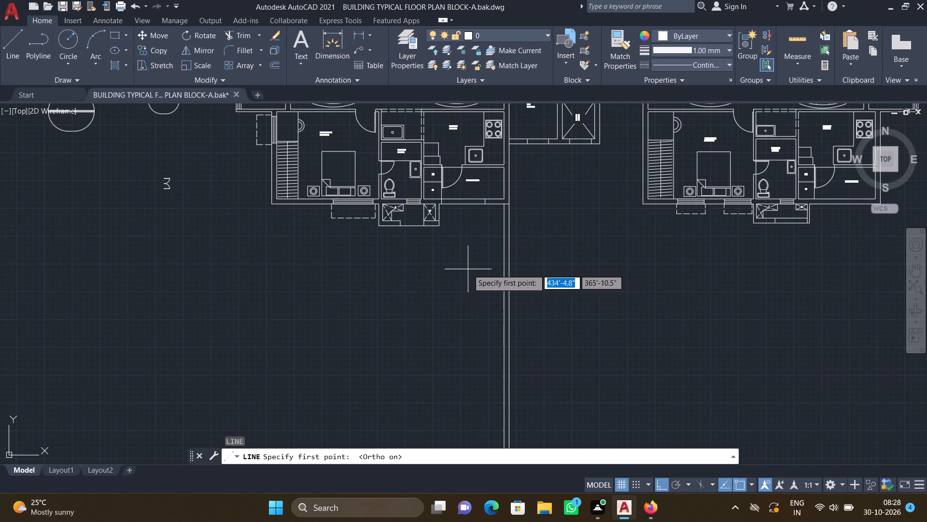
middle_click_drag(454, 304, 442, 254)
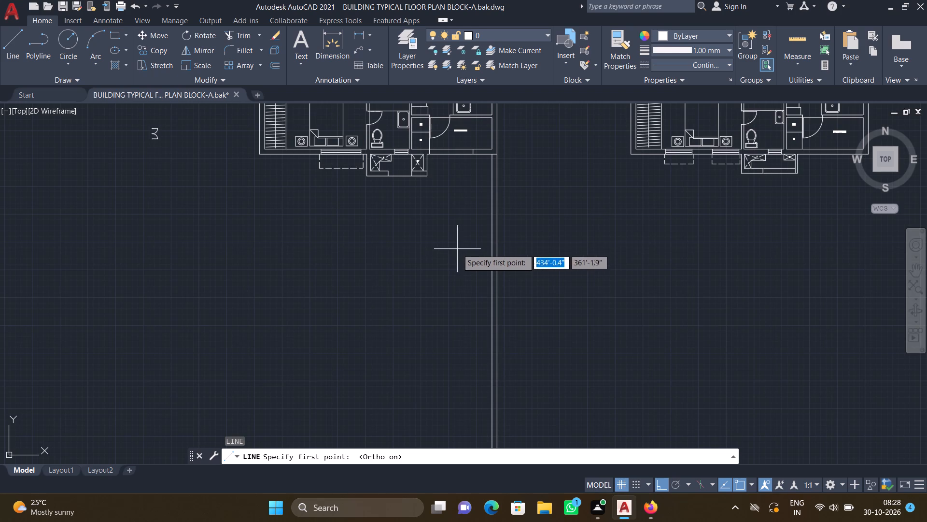
scroll(494, 251, "up", 1)
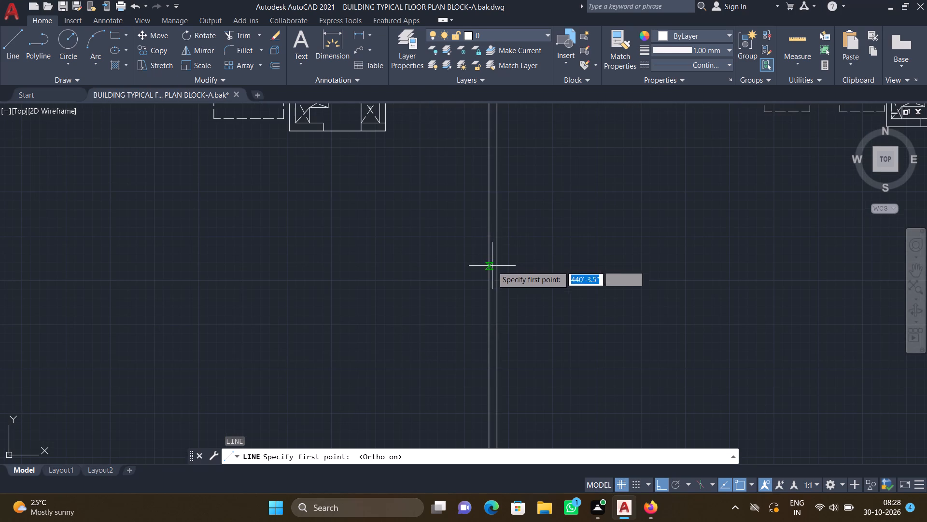
left_click(498, 266)
scroll(267, 285, "down", 1)
middle_click_drag(227, 288, 338, 266)
scroll(285, 224, "down", 1)
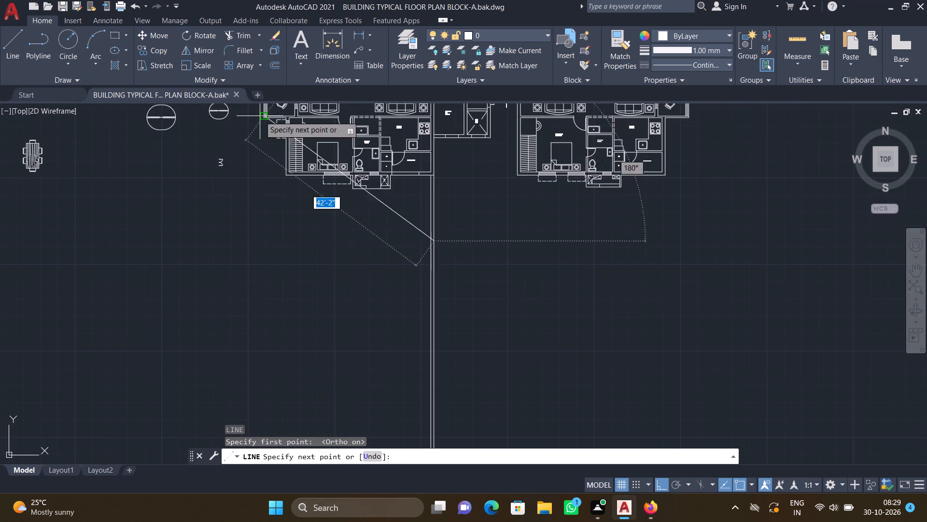
scroll(296, 206, "down", 1)
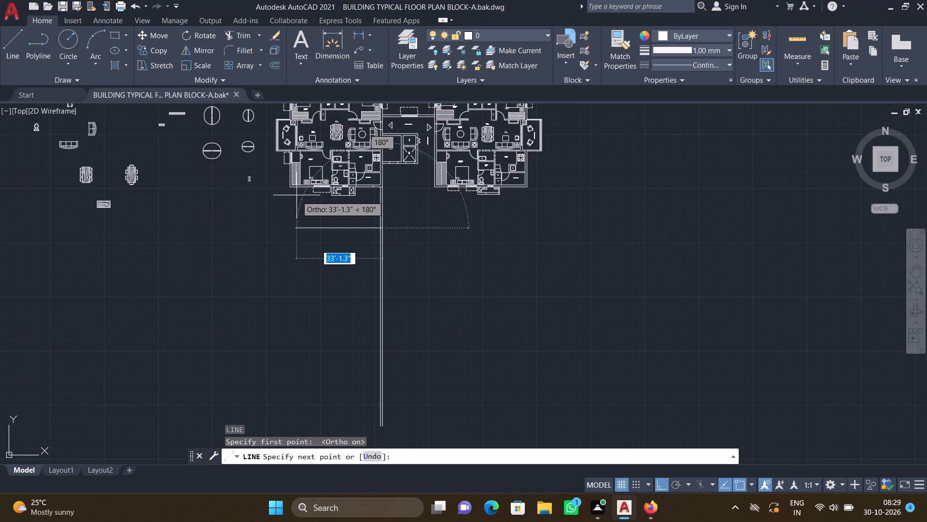
scroll(294, 194, "up", 3)
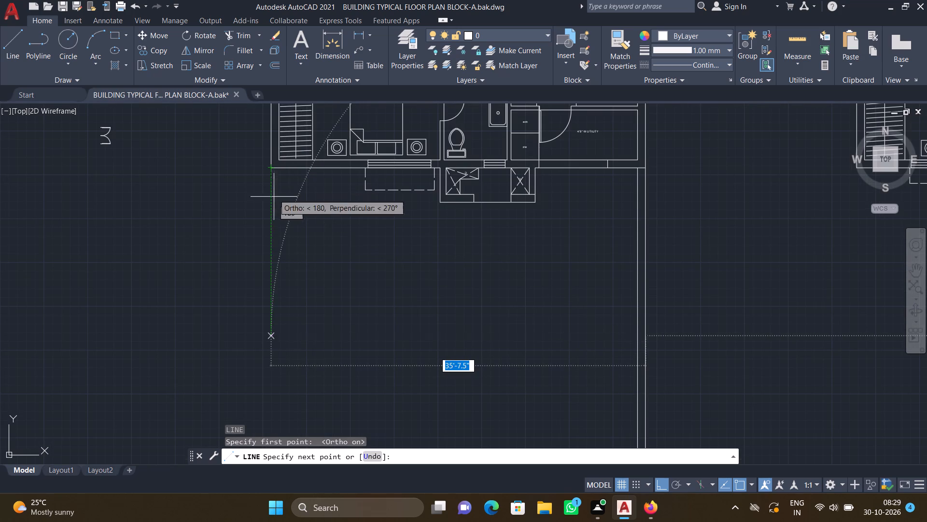
left_click(271, 336)
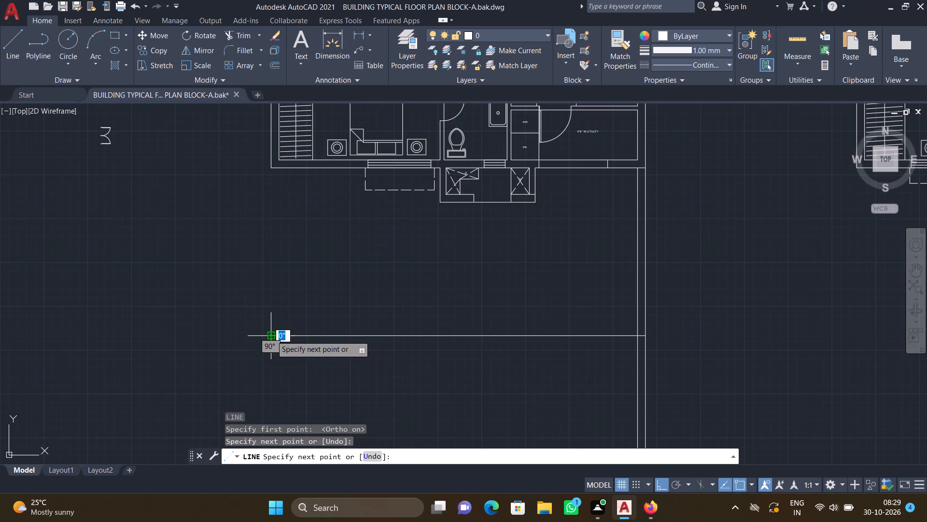
key("Return")
Offset the new horizontal line 9" downward to form a double wall line.
scroll(274, 320, "down", 3)
middle_click_drag(248, 354, 308, 313)
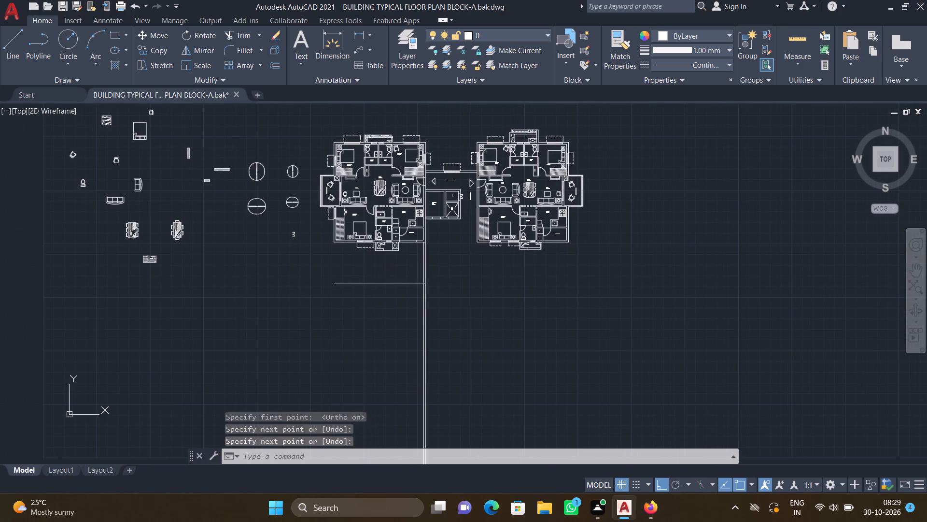
scroll(410, 304, "up", 2)
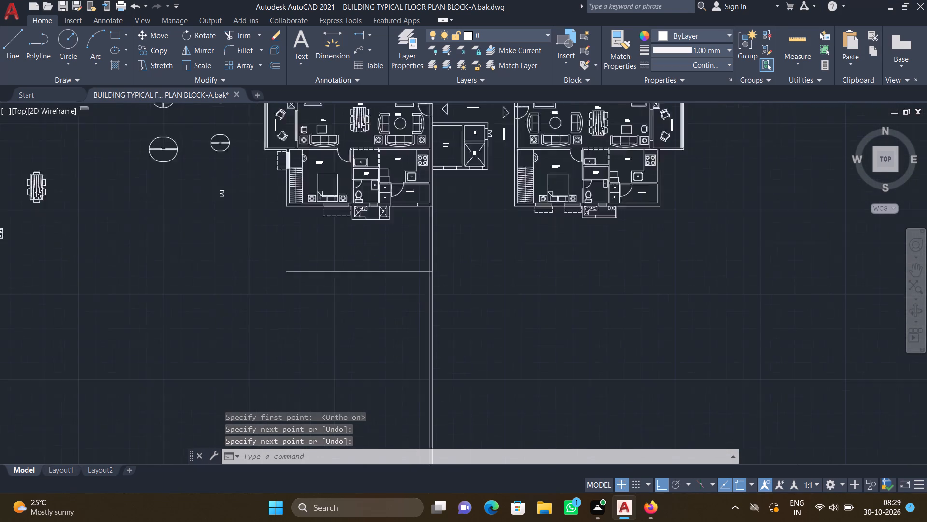
key("o")
key("Return")
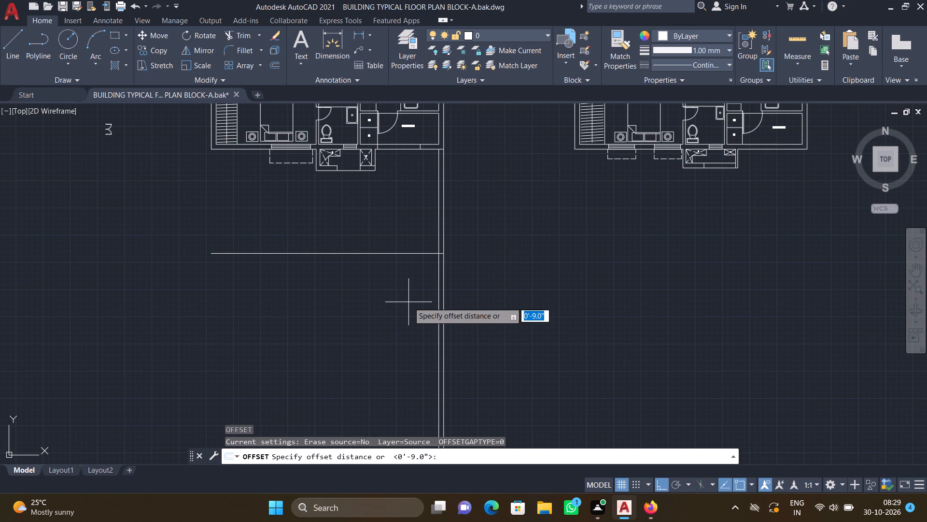
type("9\"")
key("Return")
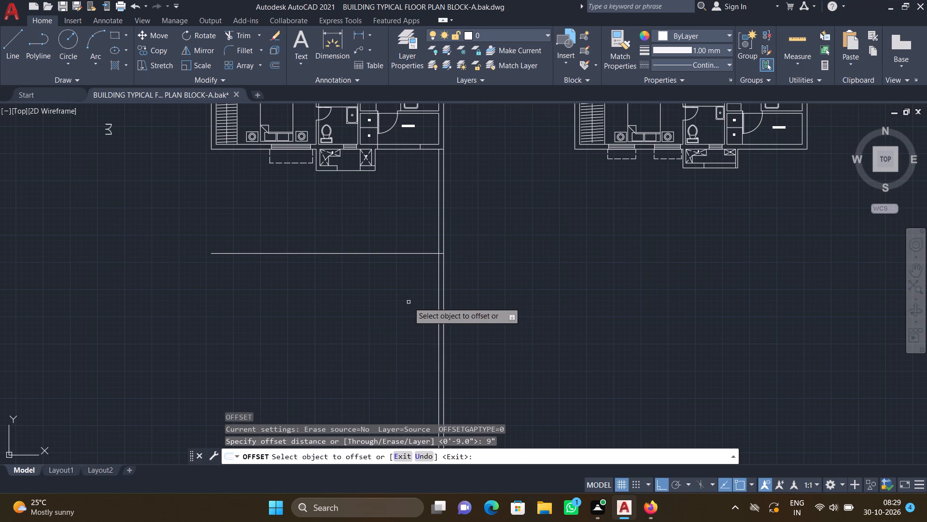
left_click(406, 254)
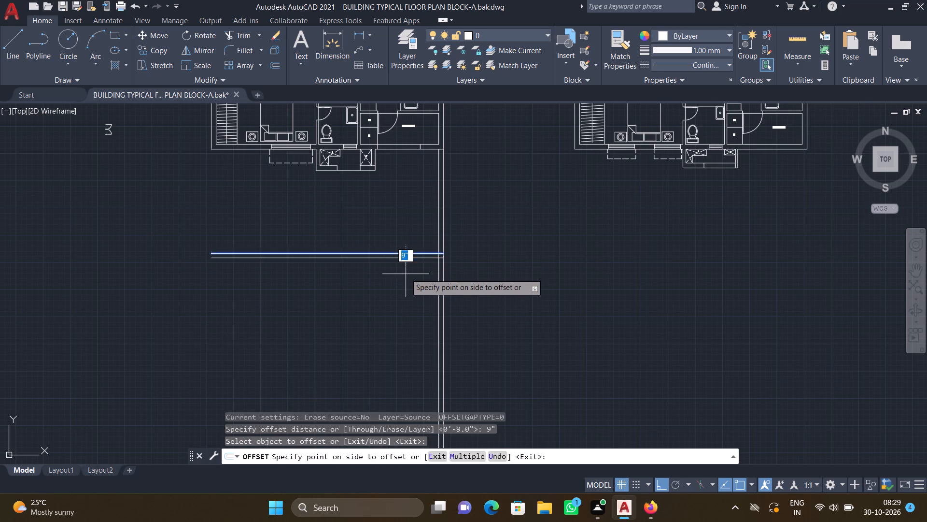
left_click(405, 274)
key("Return")
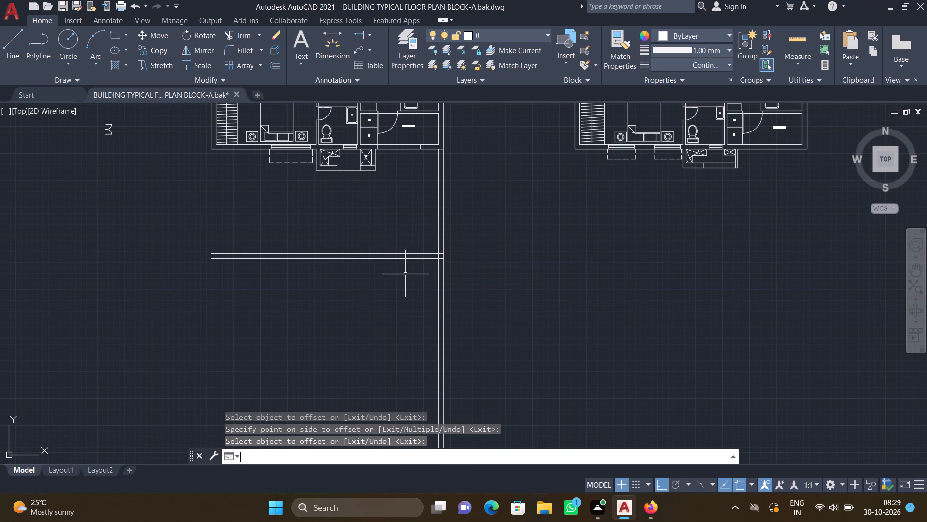
Offset the inner line of the long vertical wall pair 11' to the left, across the new horizontal wall.
scroll(405, 273, "down", 2)
middle_click_drag(318, 290, 334, 286)
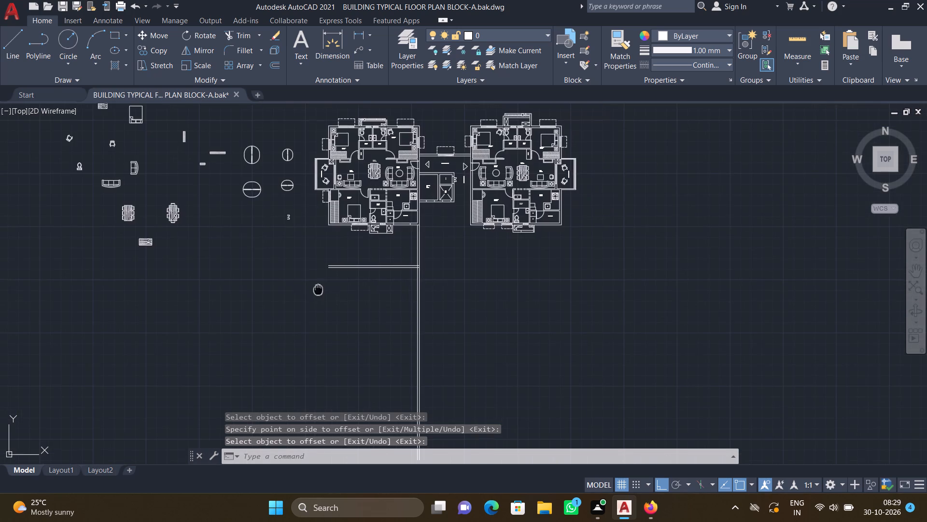
middle_click_drag(334, 286, 383, 272)
scroll(467, 263, "up", 2)
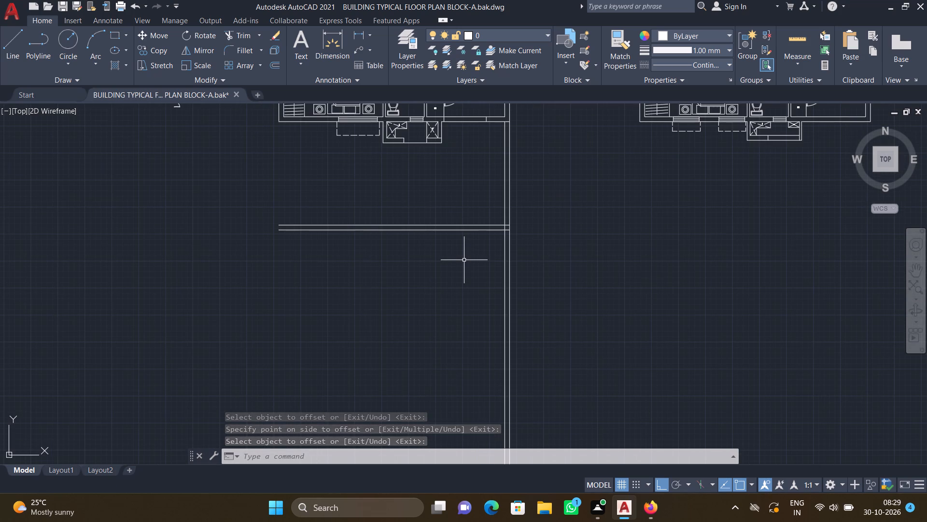
key("o")
key("Return")
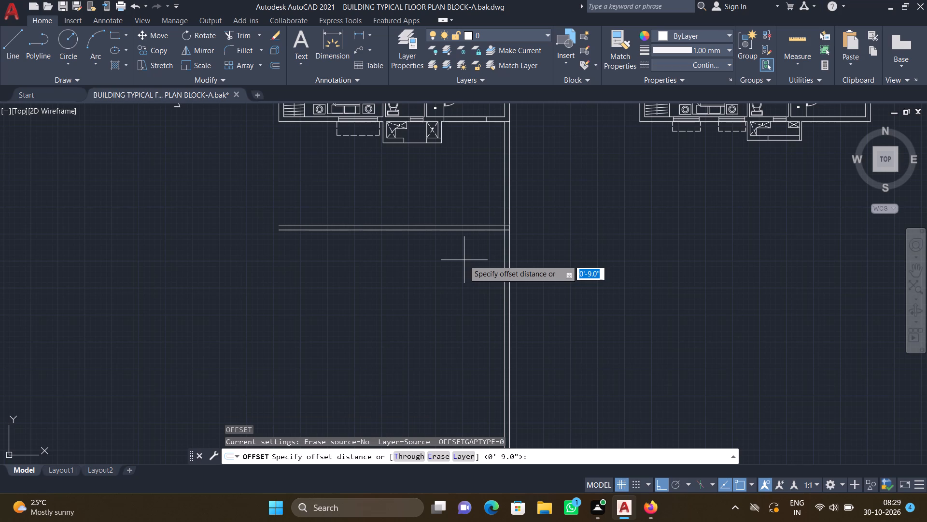
type("11'")
key("Return")
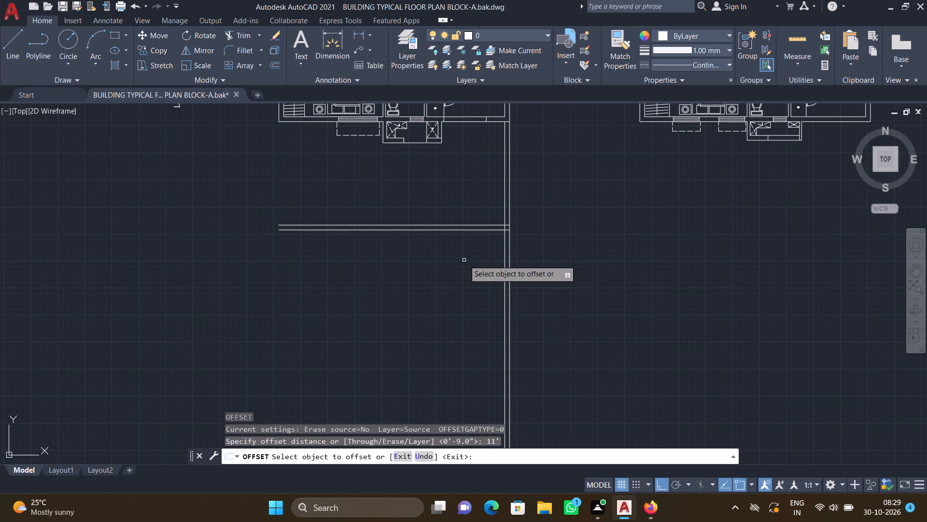
left_click(504, 304)
left_click(439, 315)
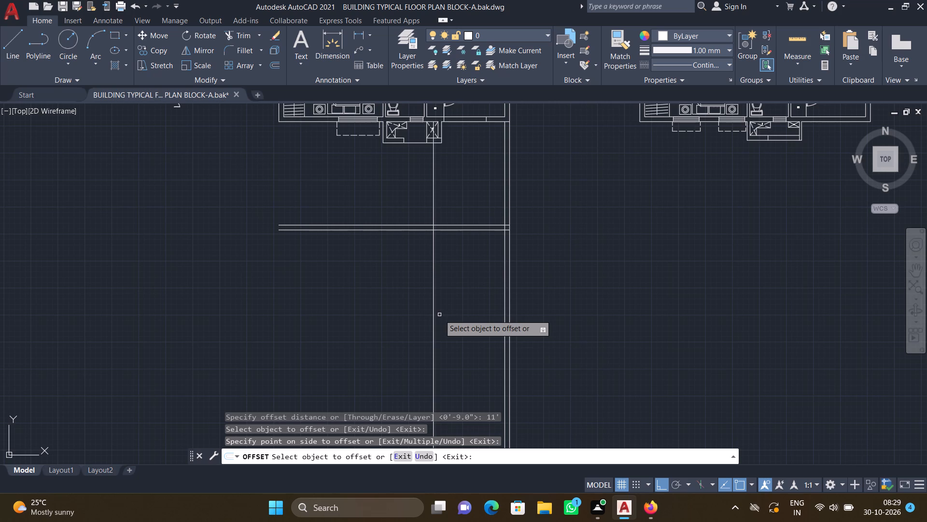
key("Return")
Trim the 11' offset line between the two horizontal wall lines and delete its leftover part above them.
type("TR")
key("Return")
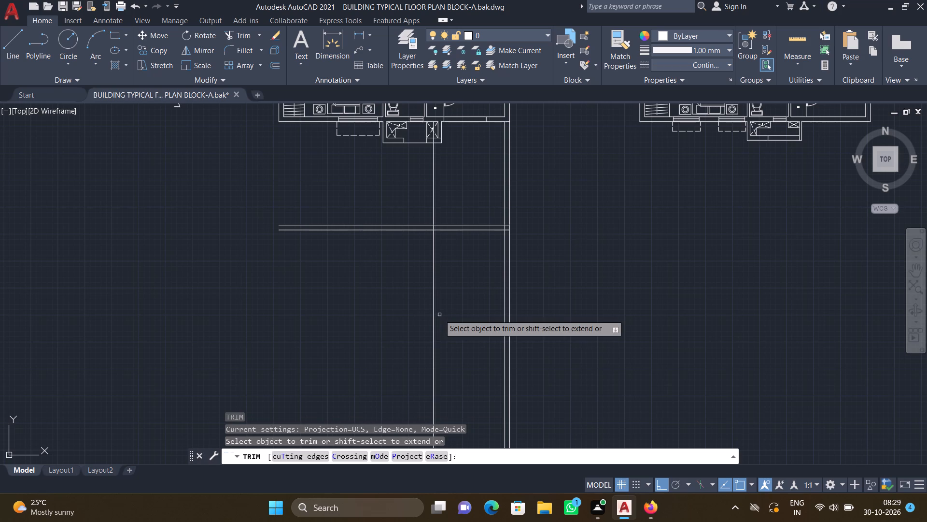
scroll(435, 232, "up", 2)
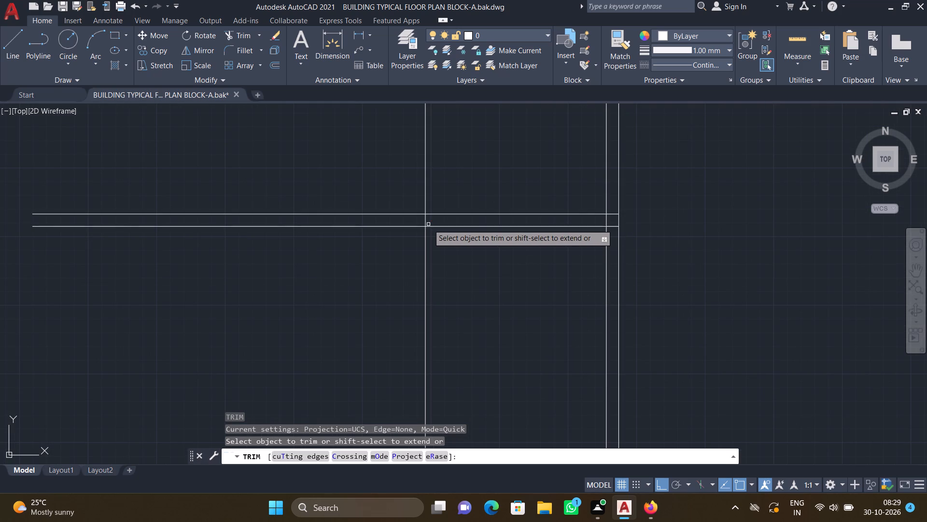
left_click(425, 221)
key("Return")
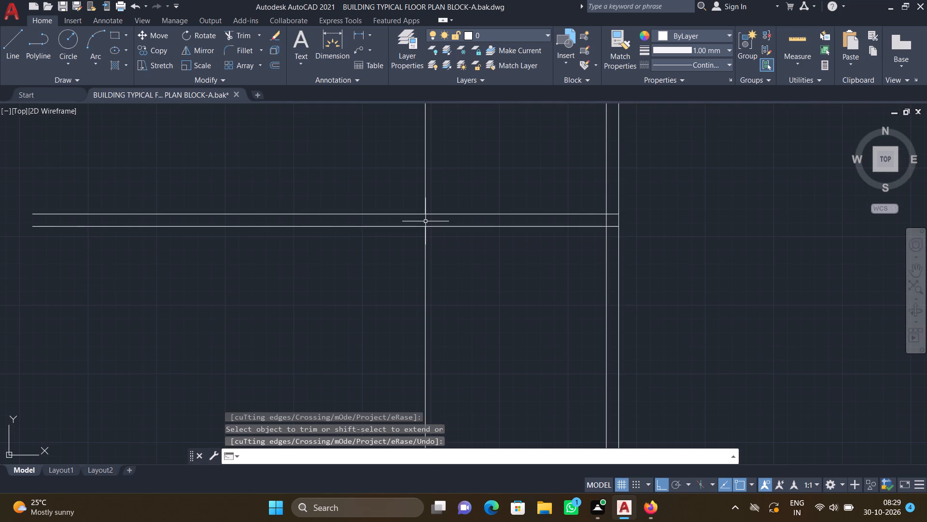
scroll(422, 212, "down", 2)
middle_click_drag(400, 191, 380, 226)
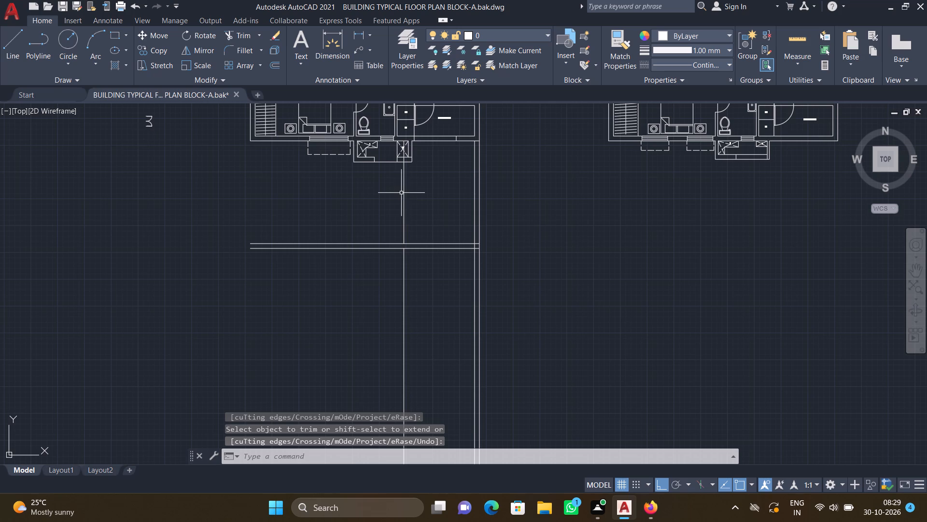
left_click(404, 193)
key("Delete")
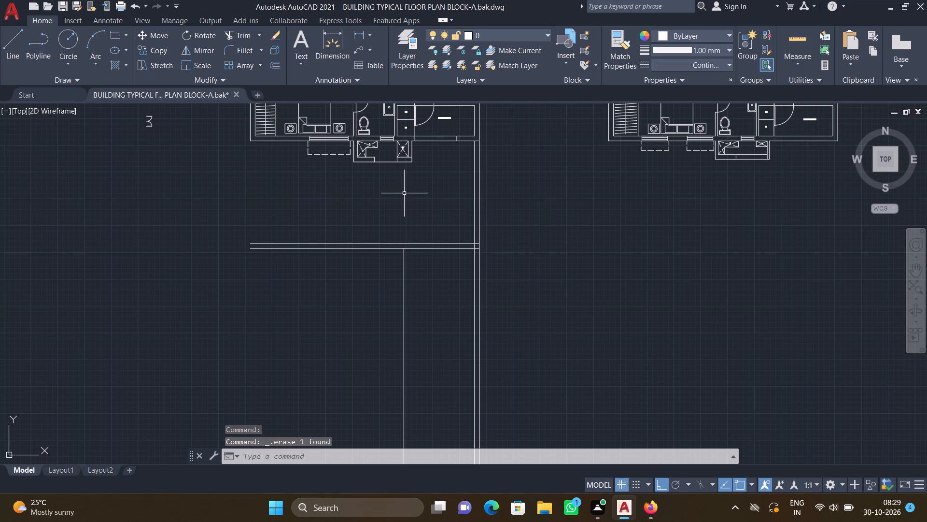
Offset the remaining vertical line below the horizontal wall 4.5" to the left to form a partition wall.
scroll(391, 268, "up", 1)
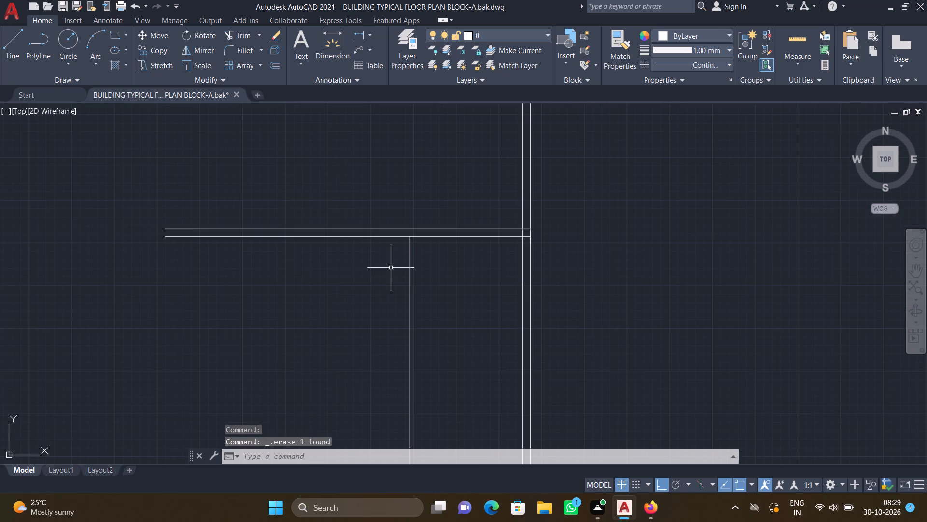
key("o")
key("Return")
type("4.5\"")
key("Return")
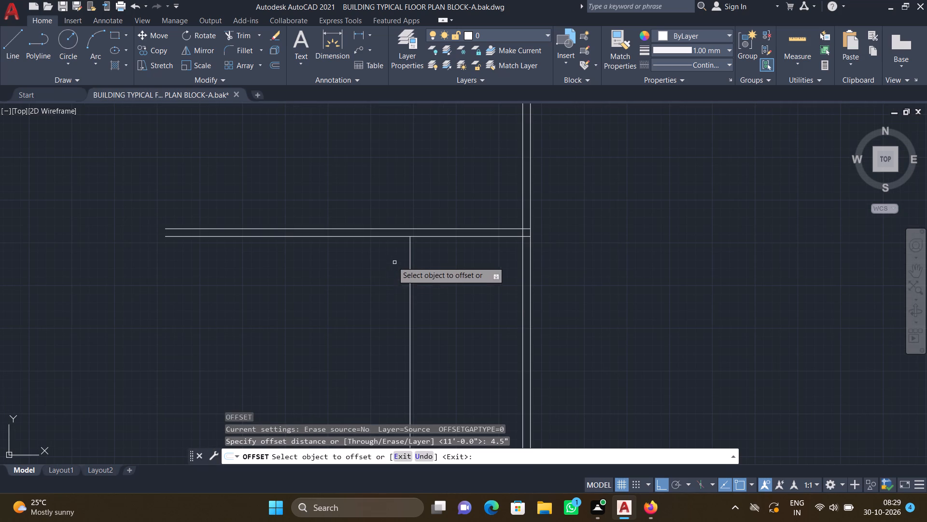
left_click(411, 287)
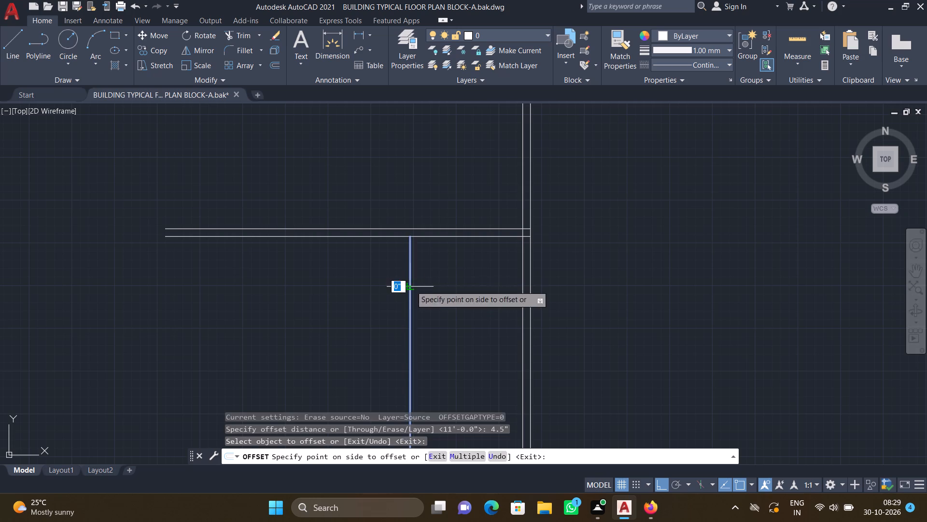
left_click(367, 279)
key("Return")
Offset the left line of the partition below the horizontal wall 6'7" to the left.
key("o")
key("Return")
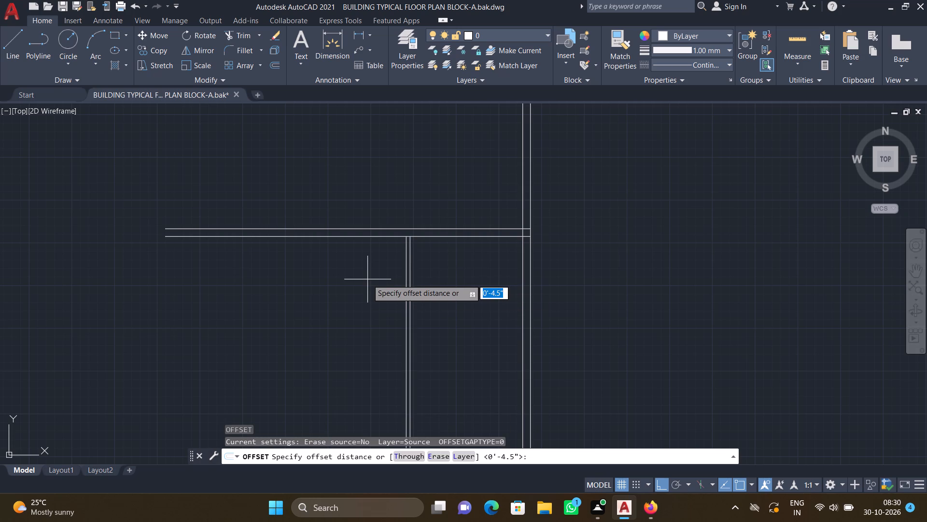
type("6';")
key("BackSpace")
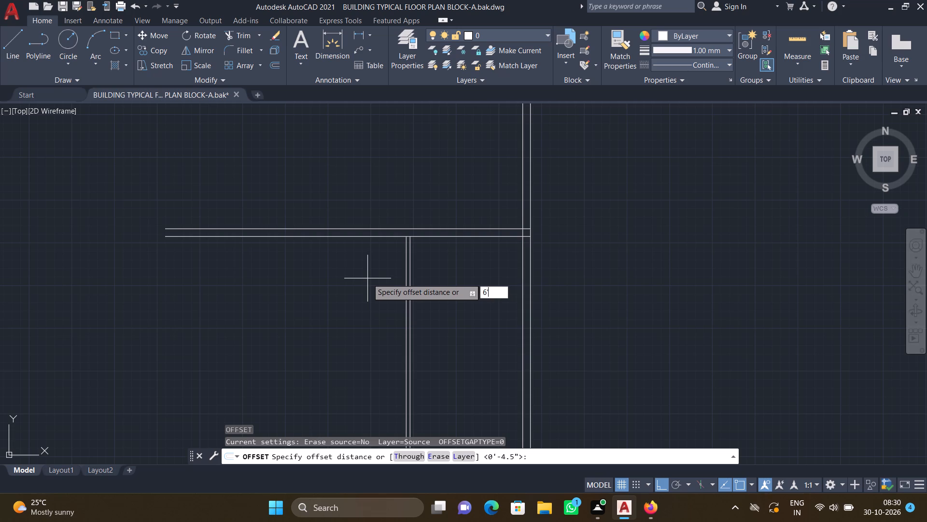
key("7")
key("shift+quotedbl")
key("Return")
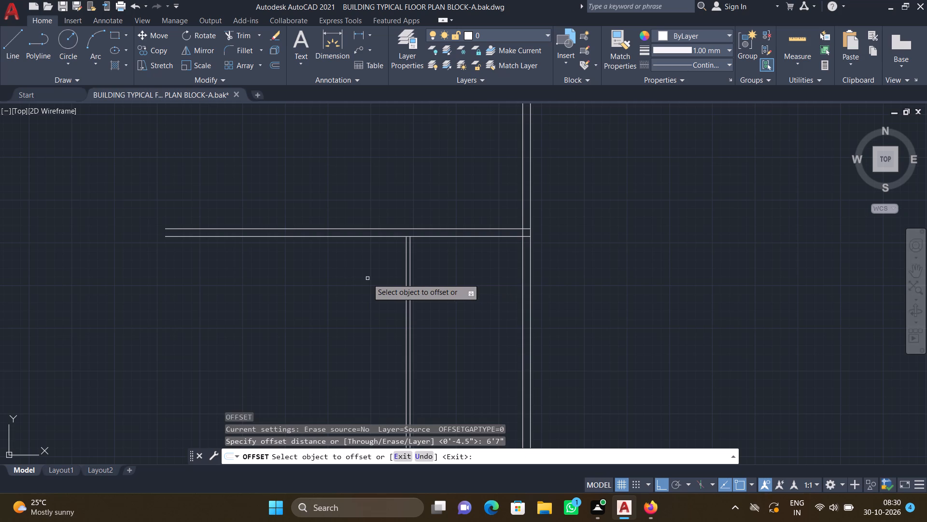
scroll(396, 298, "up", 2)
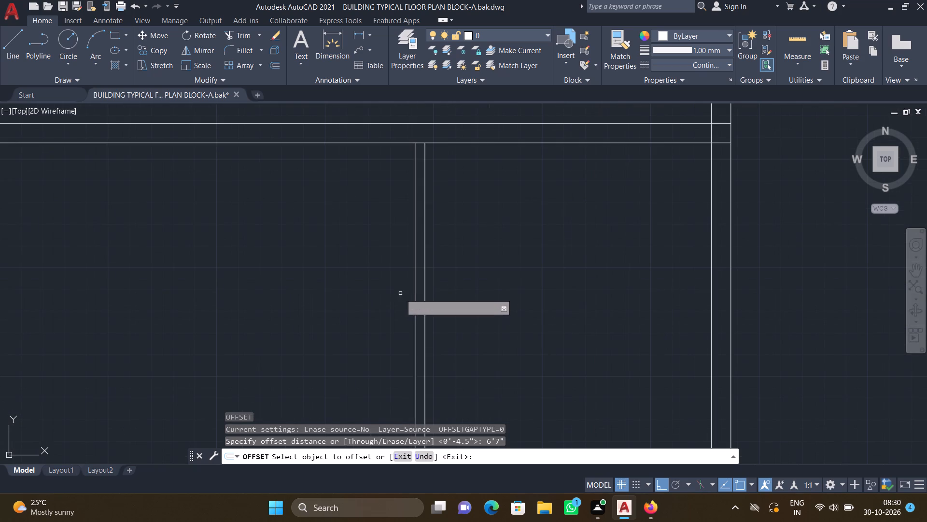
left_click(416, 276)
left_click(314, 267)
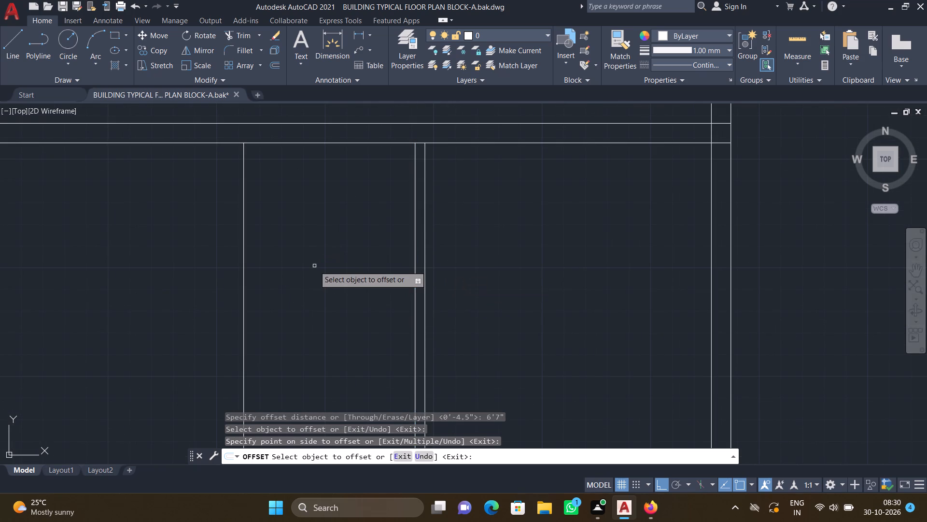
key("Return")
Offset the new vertical line 4.5" to the left to form a second partition wall.
key("o")
key("Return")
type("4.5\"")
key("Return")
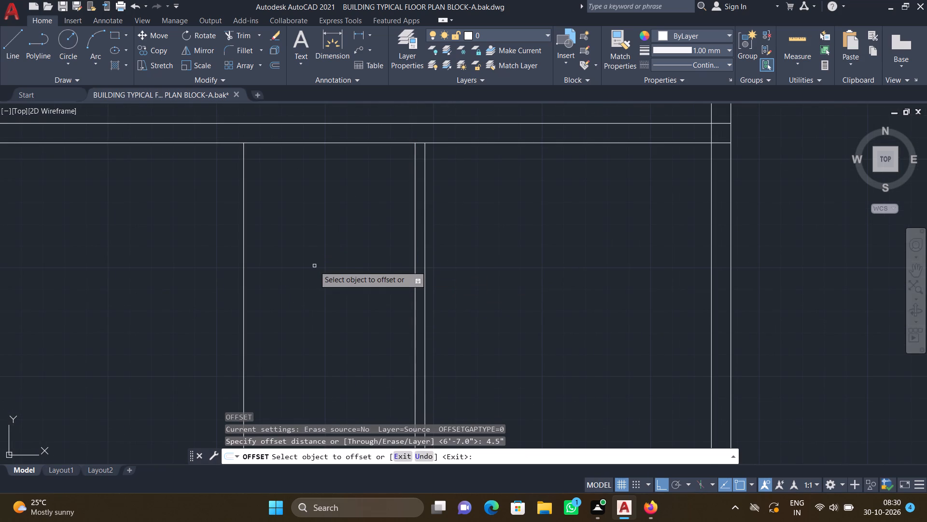
scroll(308, 252, "down", 1)
middle_click_drag(292, 257, 341, 225)
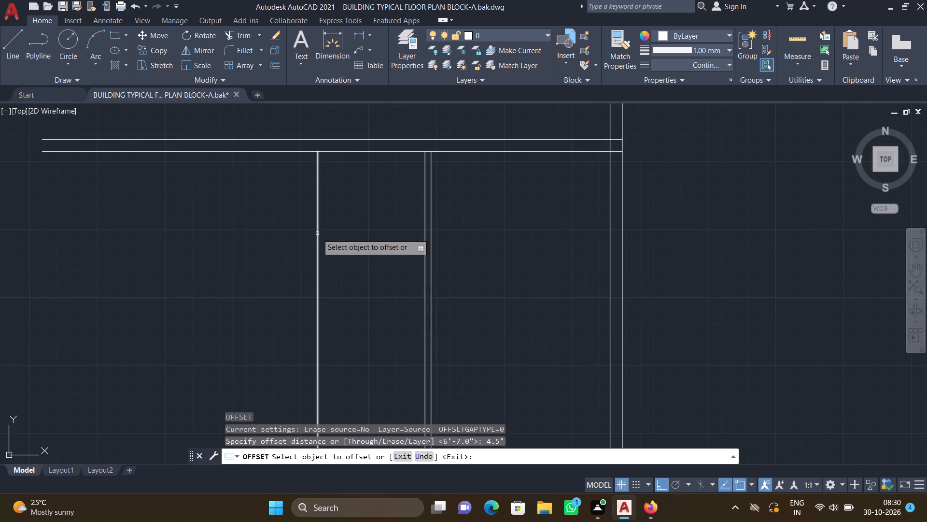
left_click(319, 230)
left_click(268, 228)
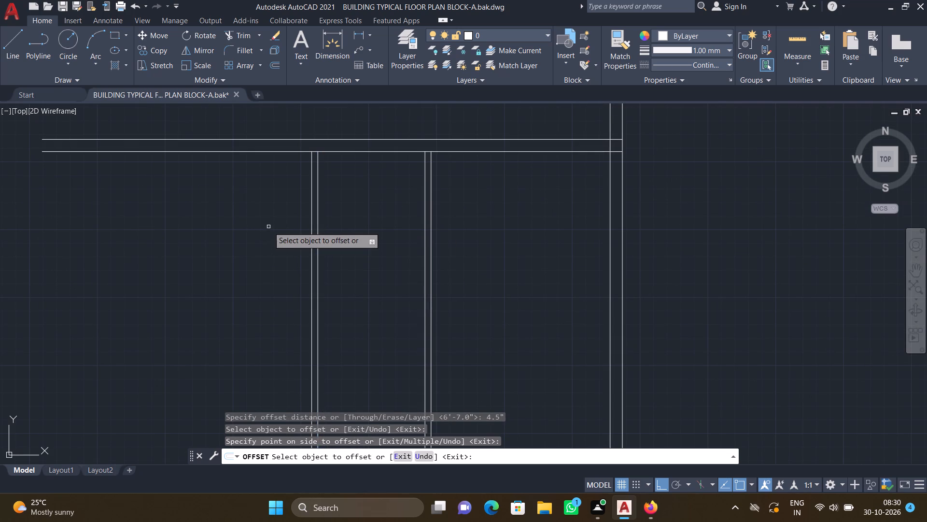
key("Return")
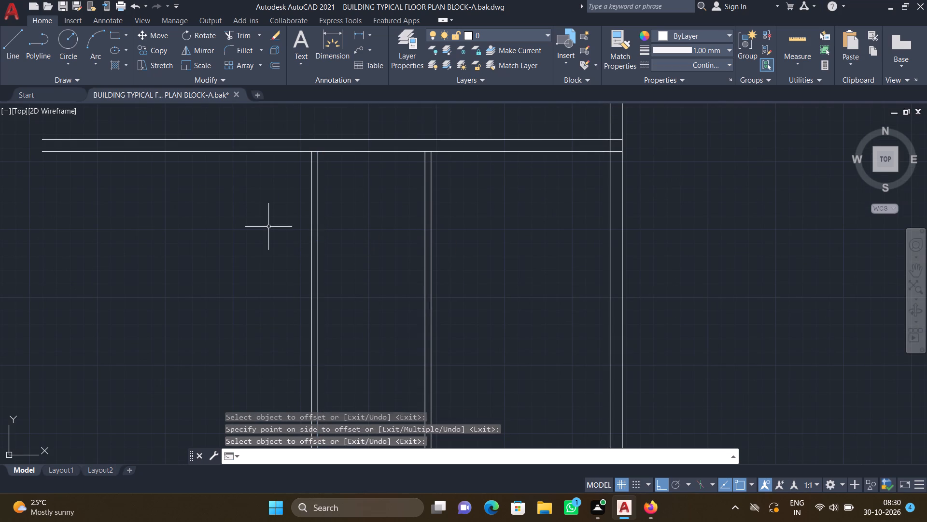
Offset the left line of the second partition 12' to the left.
key("o")
key("Return")
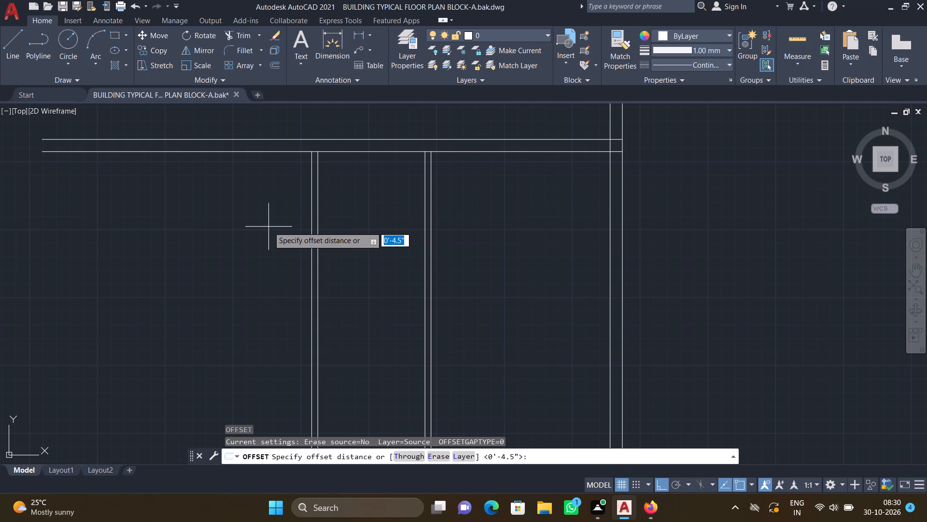
type("12'")
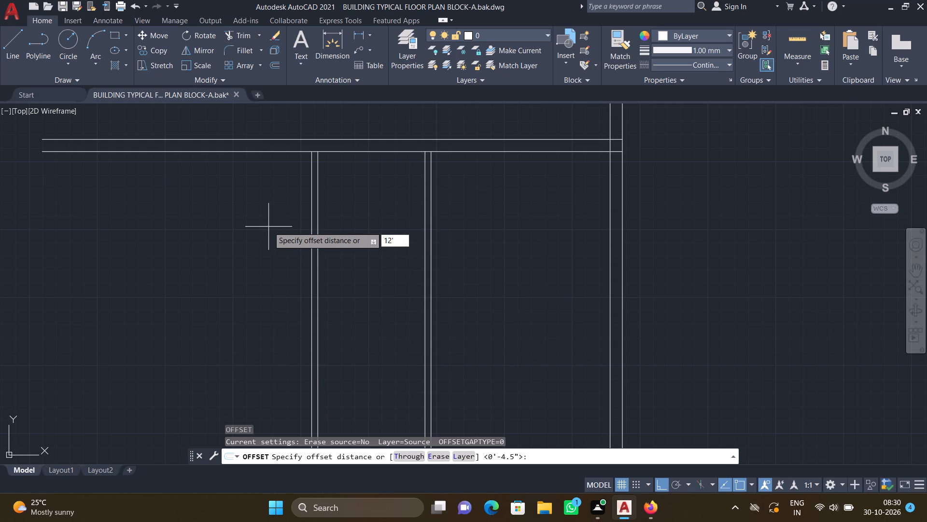
key("Return")
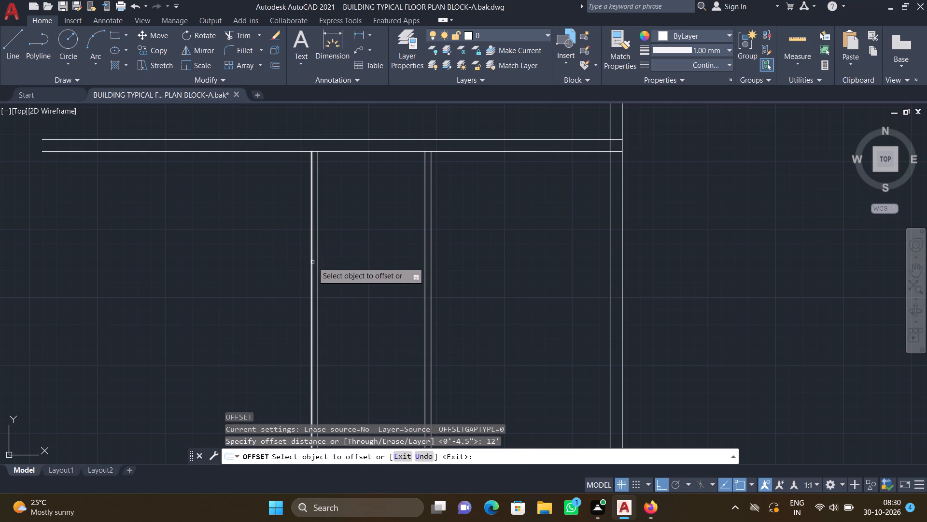
left_click(312, 261)
left_click(192, 248)
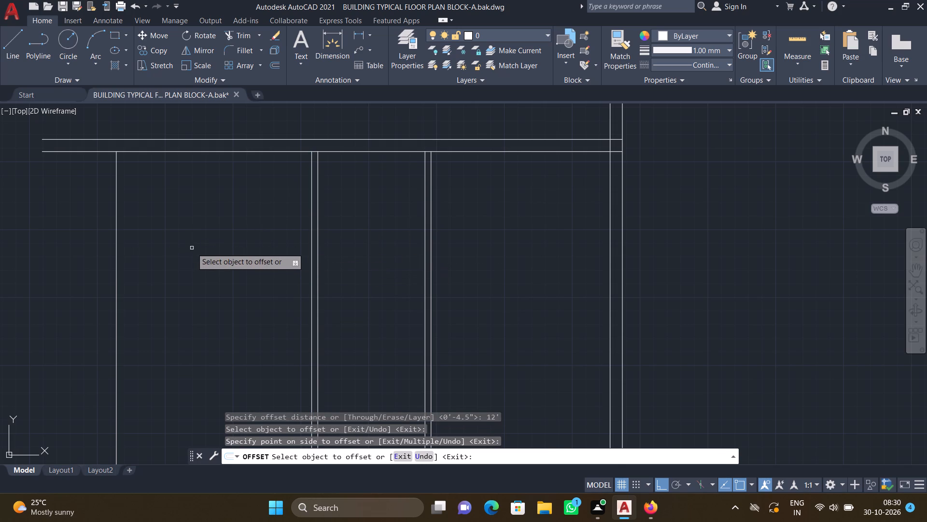
key("Return")
Offset the leftmost vertical line 9" to the left to form the outer wall pair.
scroll(188, 250, "down", 2)
middle_click_drag(130, 232, 194, 208)
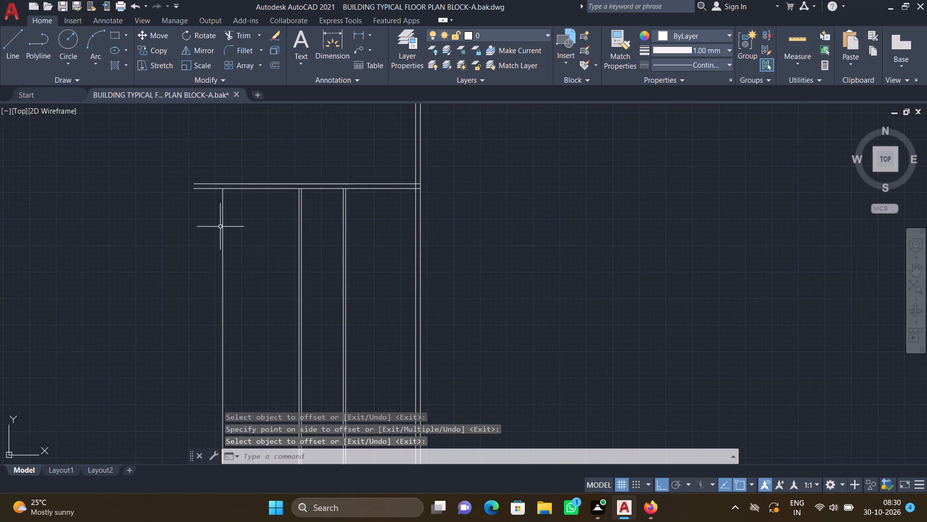
scroll(217, 219, "up", 2)
key("o")
key("Return")
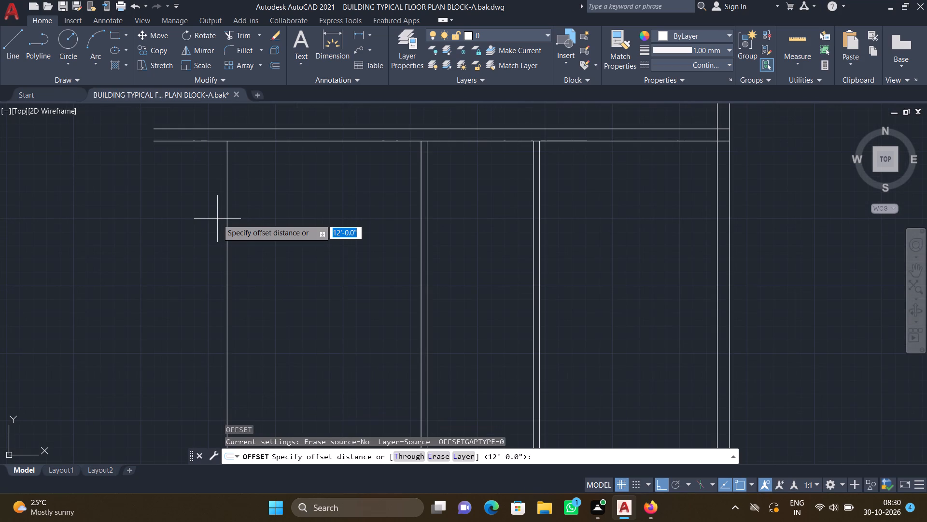
type("9\"")
key("Return")
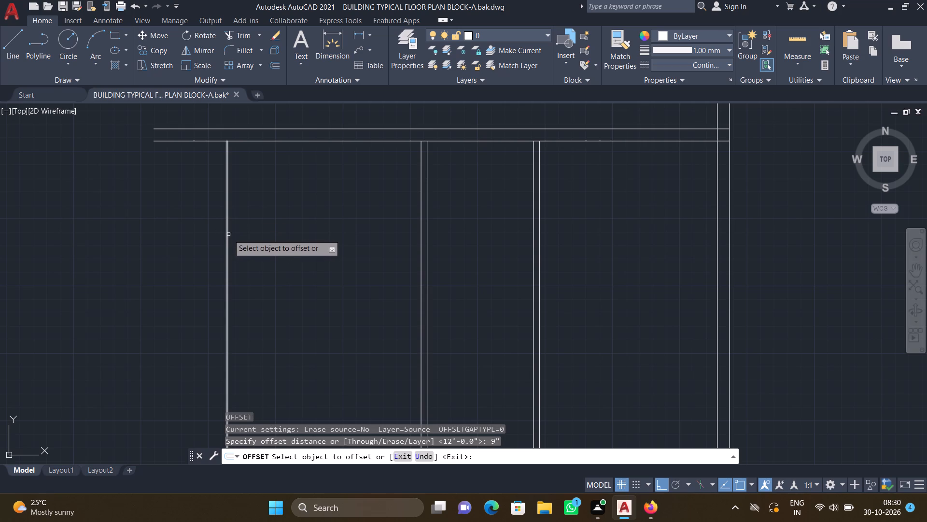
left_click(228, 234)
left_click(156, 219)
key("Return")
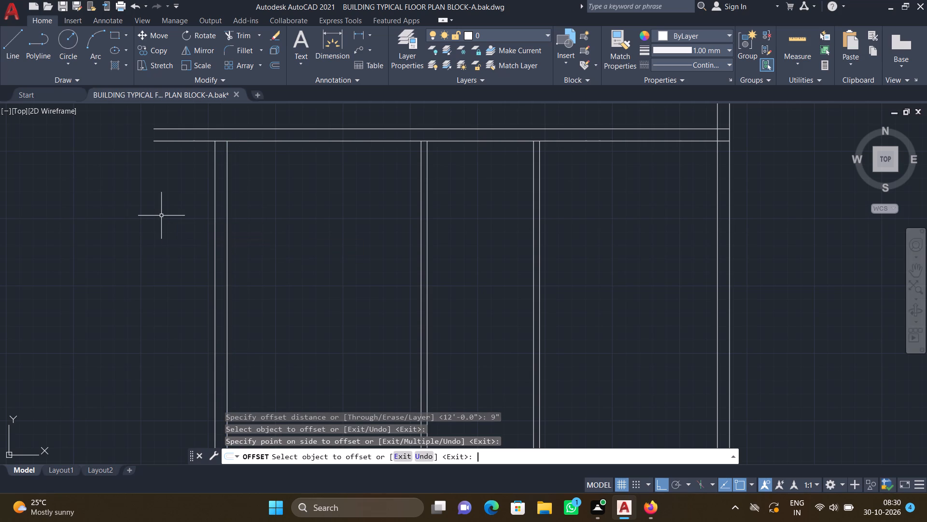
Extend both lines of the left outer wall up to the upper line of the horizontal wall.
scroll(166, 208, "down", 2)
middle_click_drag(156, 198, 213, 197)
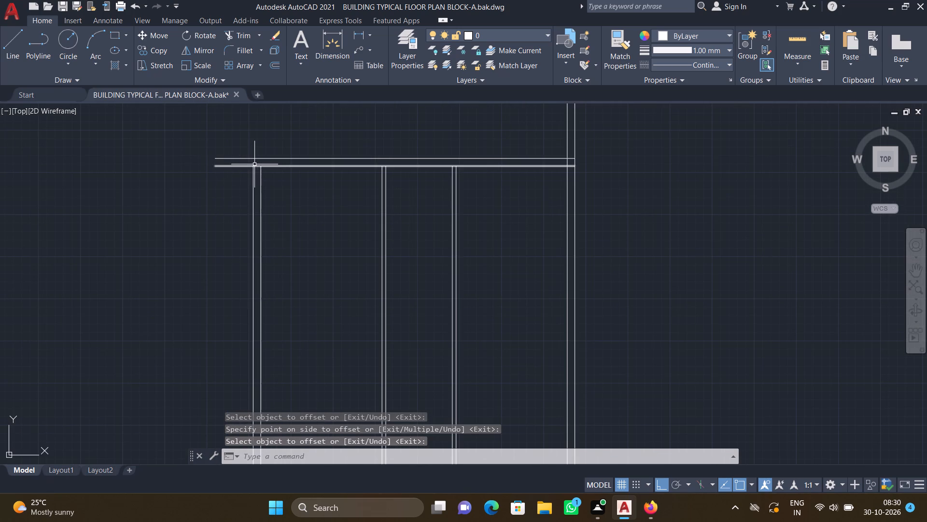
scroll(254, 164, "up", 1)
type("EX")
key("Return")
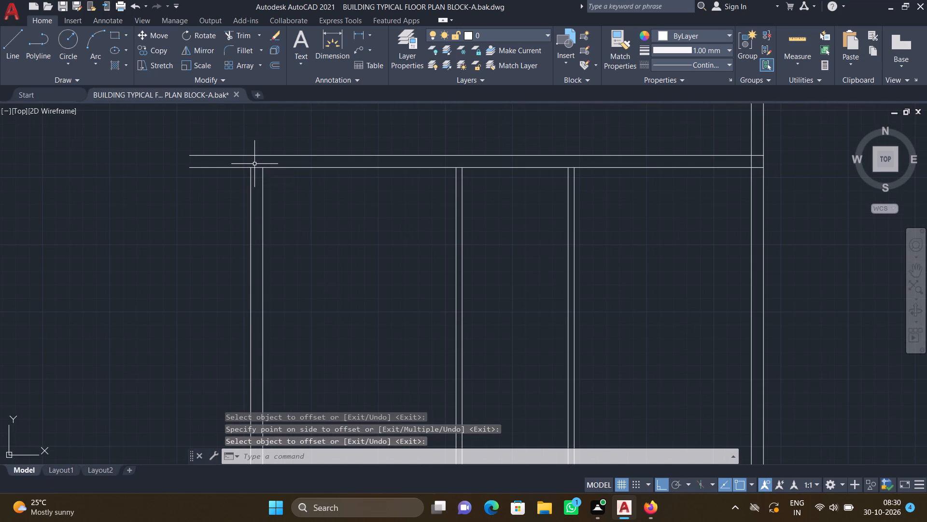
left_click(249, 175)
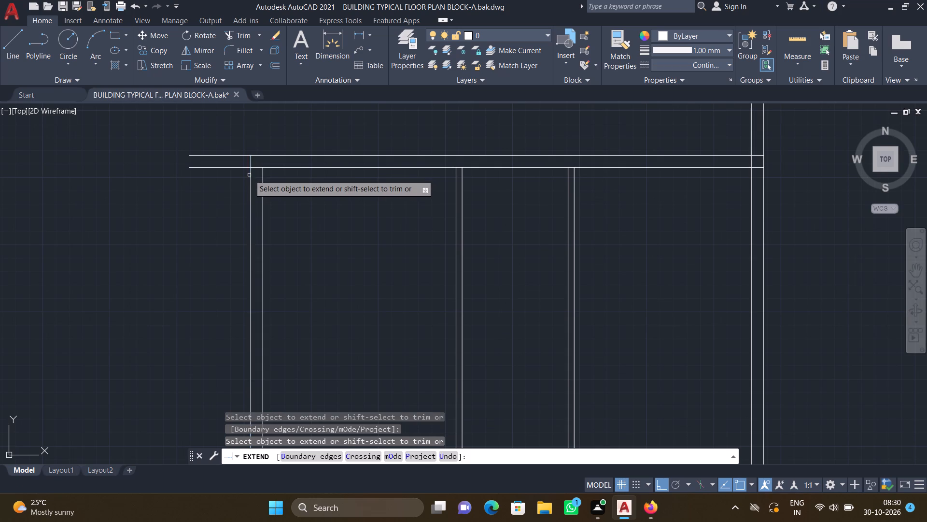
left_click(263, 179)
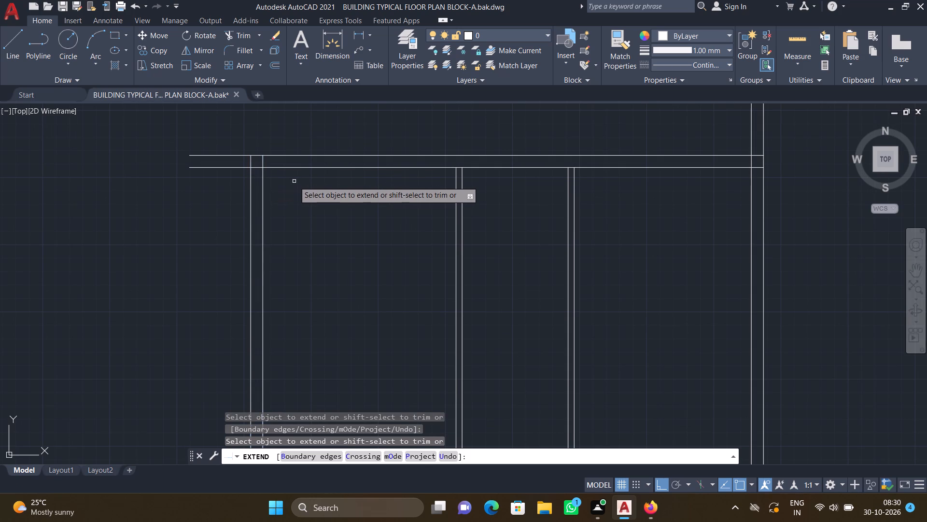
key("Return")
Trim both horizontal wall lines where they project beyond the left outer wall.
type("TR")
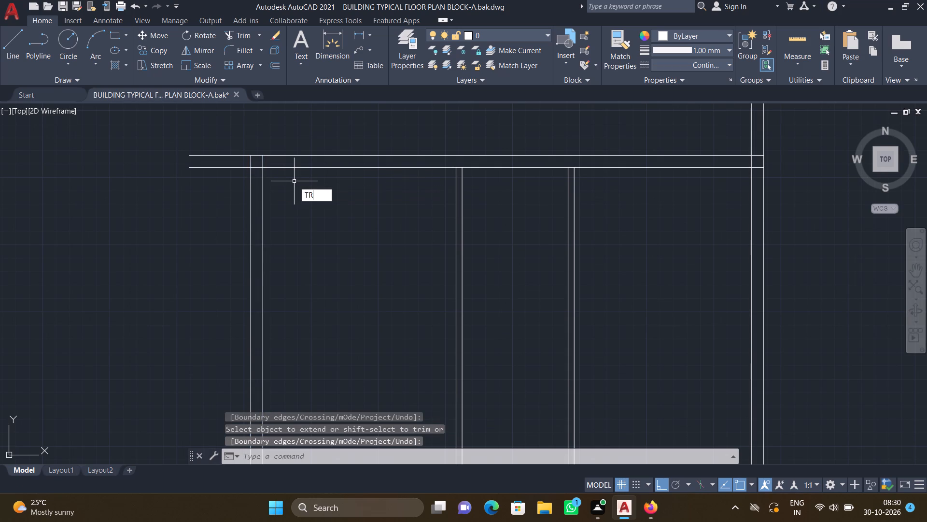
key("Return")
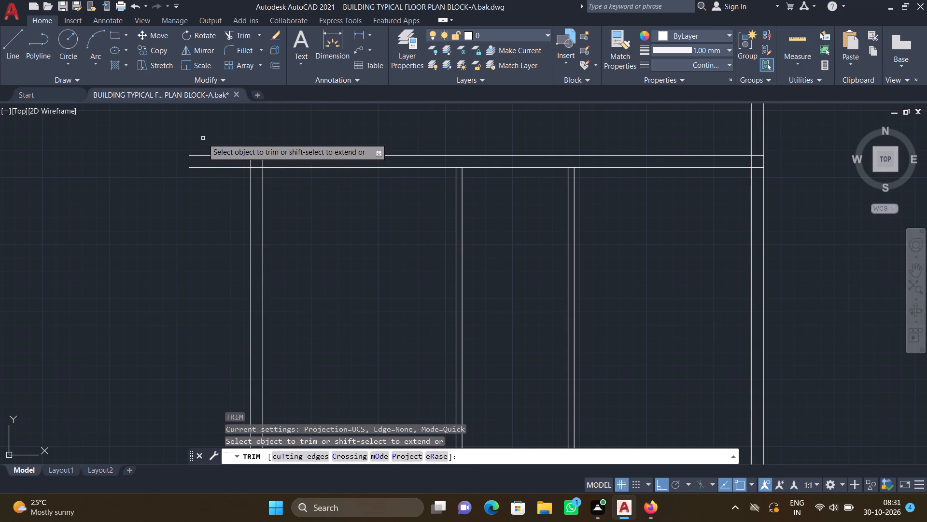
left_click_drag(203, 138, 194, 184)
key("Return")
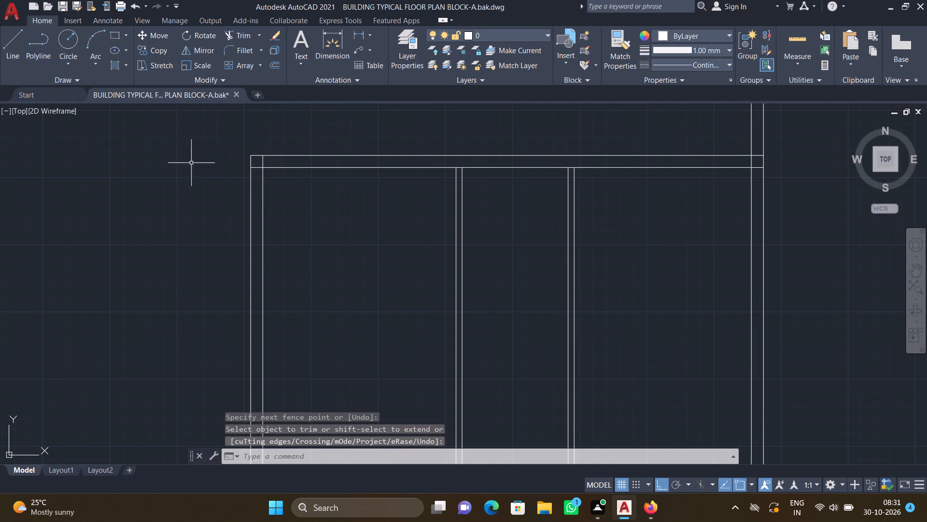
Offset the lower line of the top horizontal wall 11' downward across the vertical walls.
scroll(194, 159, "down", 3)
middle_click_drag(184, 217, 270, 237)
middle_click_drag(330, 209, 270, 205)
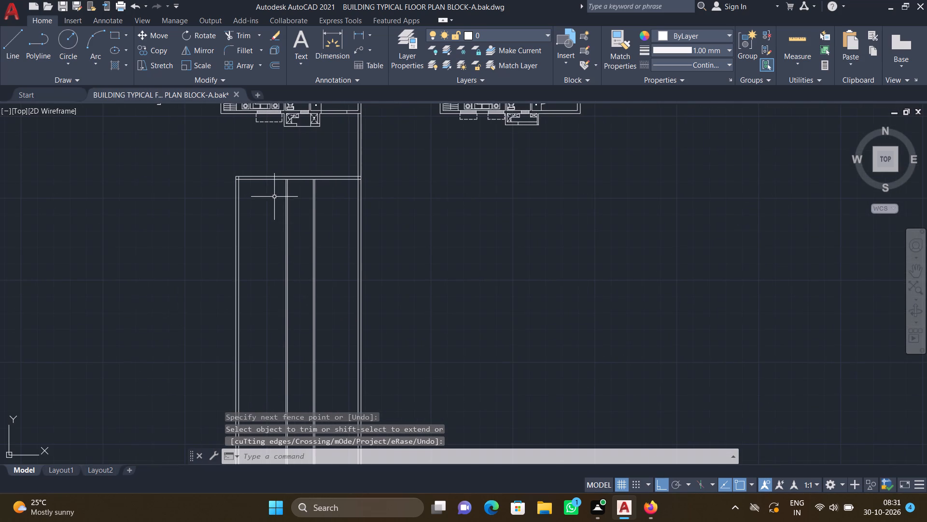
scroll(274, 195, "up", 2)
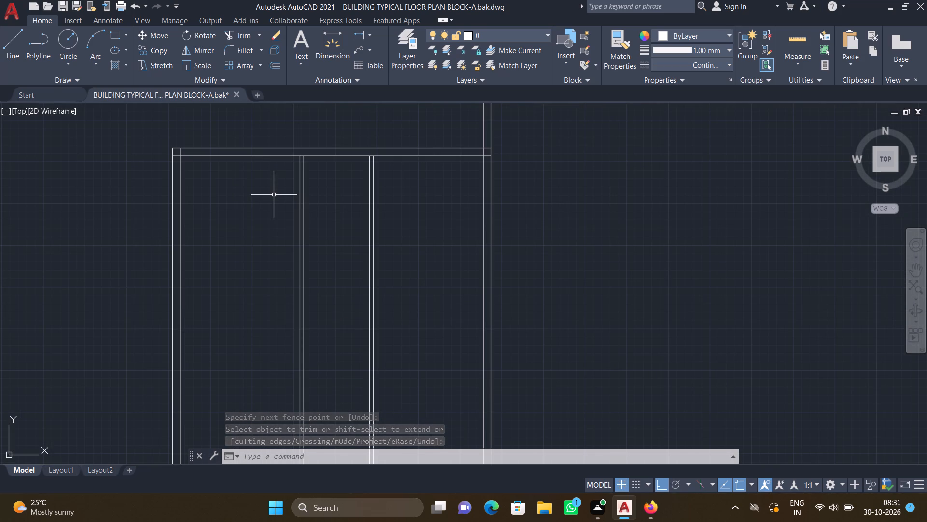
key("o")
key("Return")
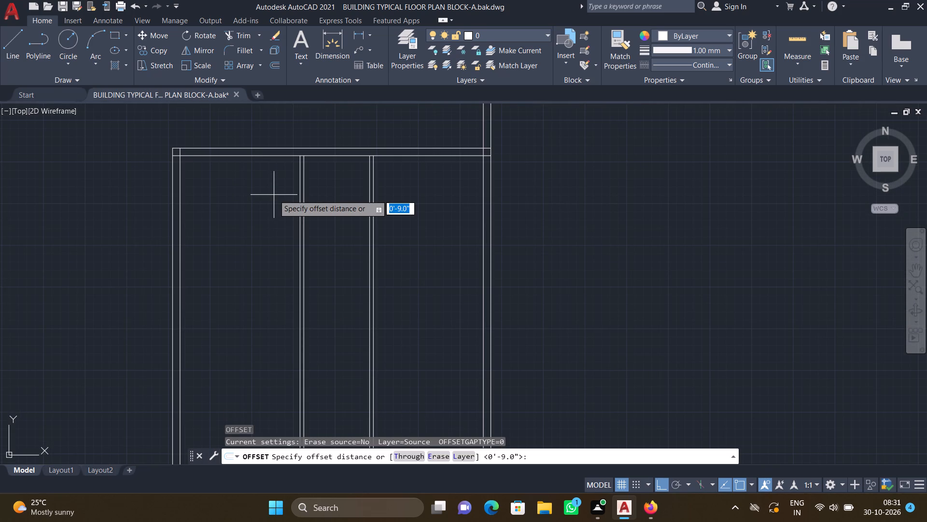
type("11'")
key("Return")
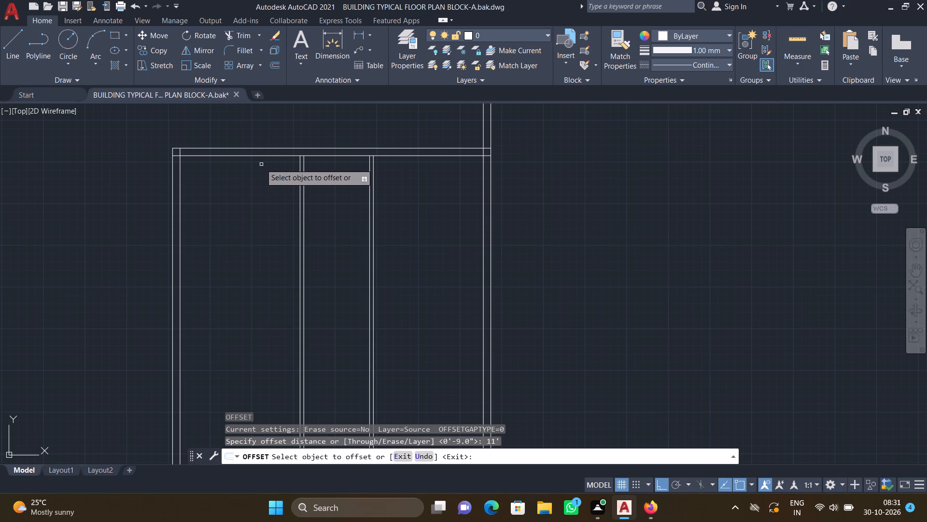
left_click(257, 155)
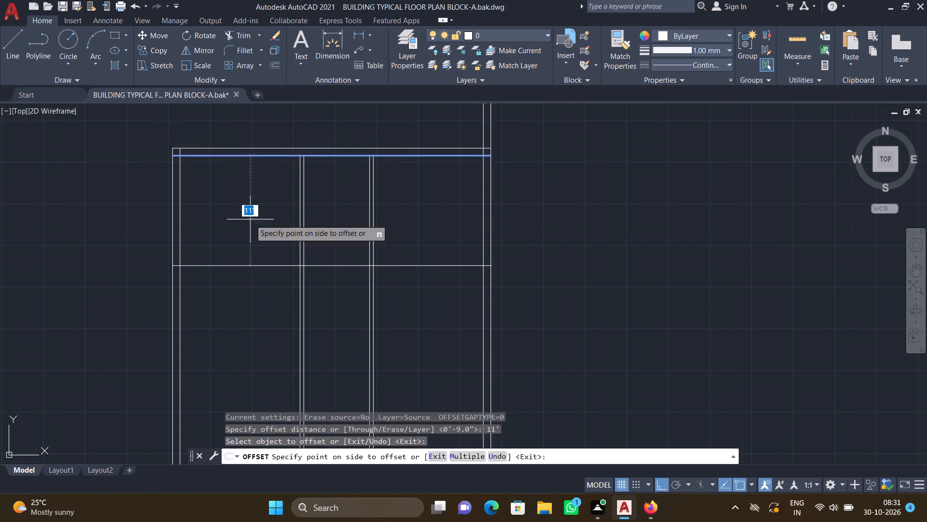
left_click(250, 219)
key("Return")
Offset the new horizontal line 4.5" downward to form a cross partition wall.
key("o")
key("Return")
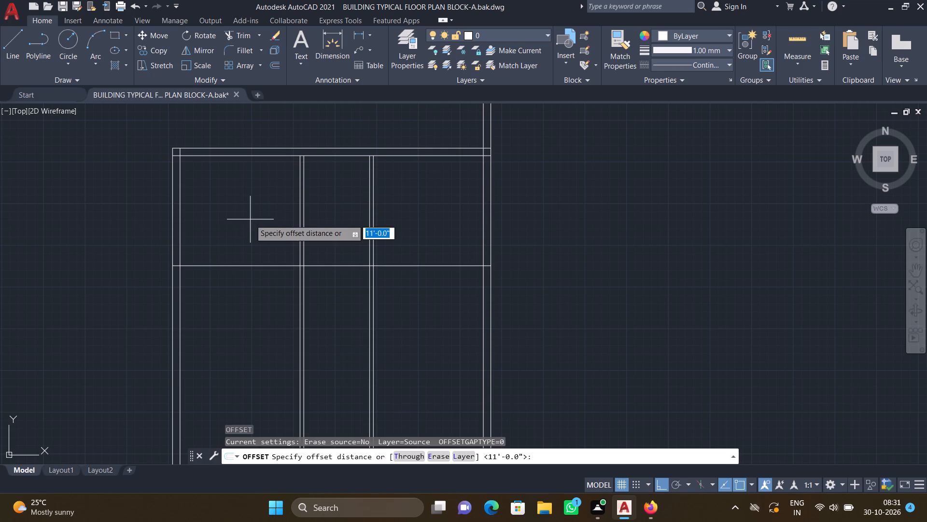
type("4.5\"")
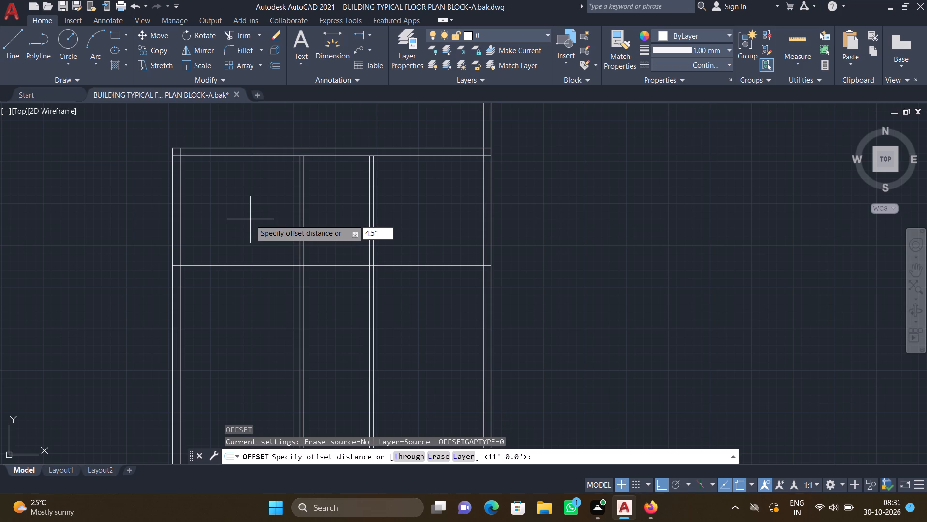
key("Return")
middle_click_drag(265, 256, 258, 243)
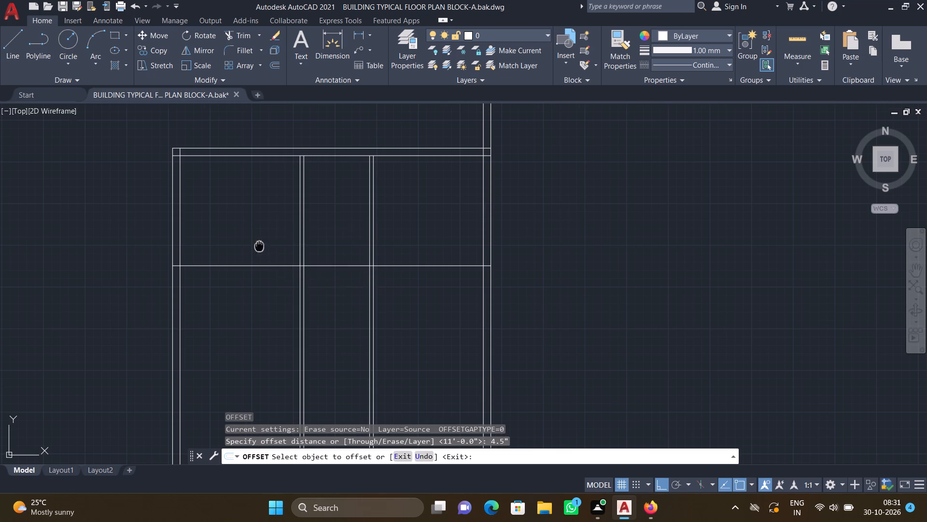
middle_click_drag(258, 243, 230, 191)
left_click(239, 201)
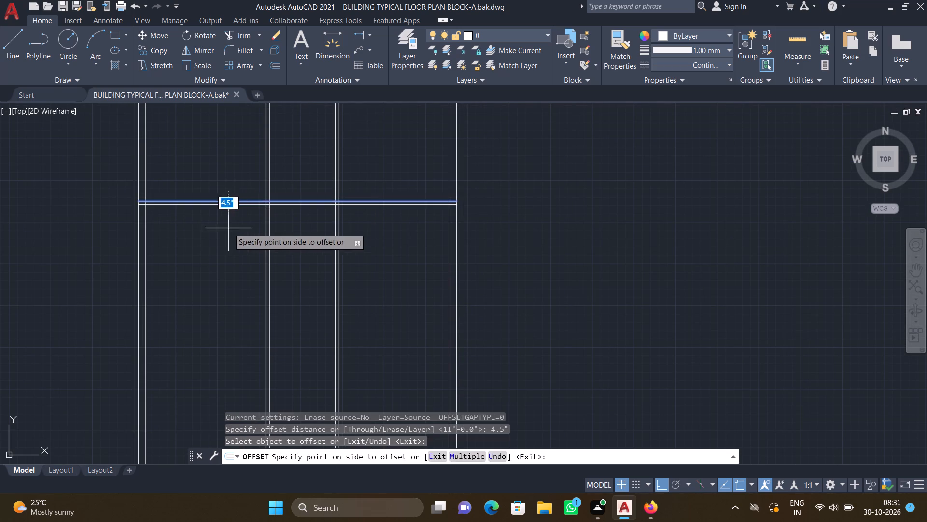
left_click(228, 228)
key("Return")
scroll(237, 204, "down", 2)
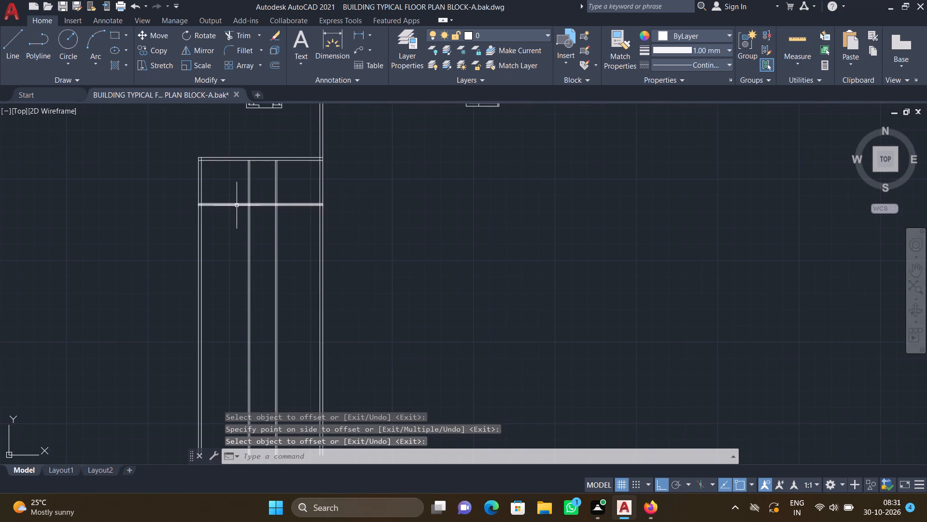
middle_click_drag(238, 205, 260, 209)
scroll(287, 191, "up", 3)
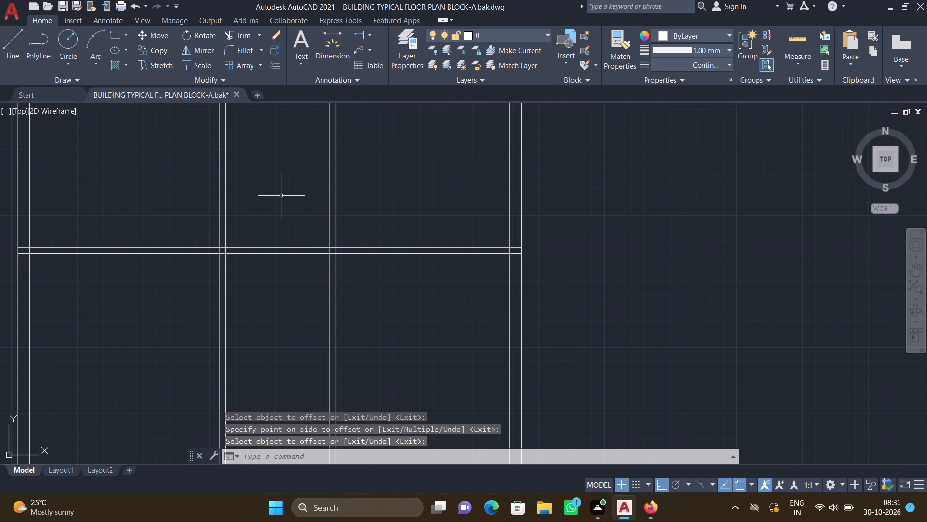
Trim both lines of the cross partition wall out of the middle bay between the two vertical partition walls.
type("TR")
key("Return")
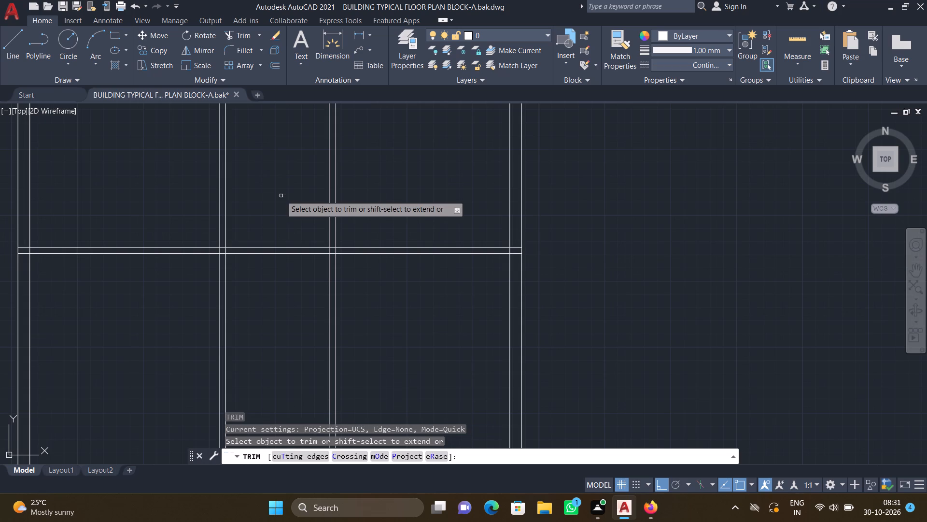
left_click_drag(267, 217, 274, 255)
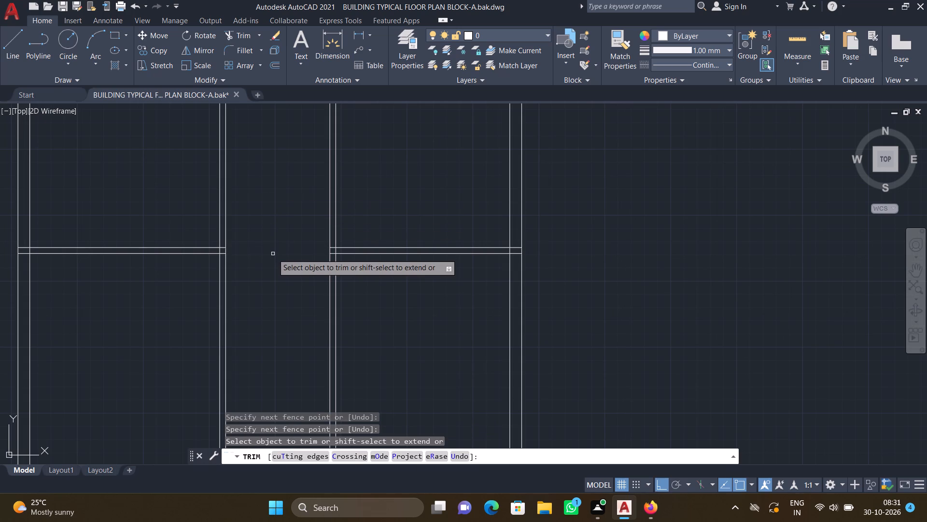
key("Return")
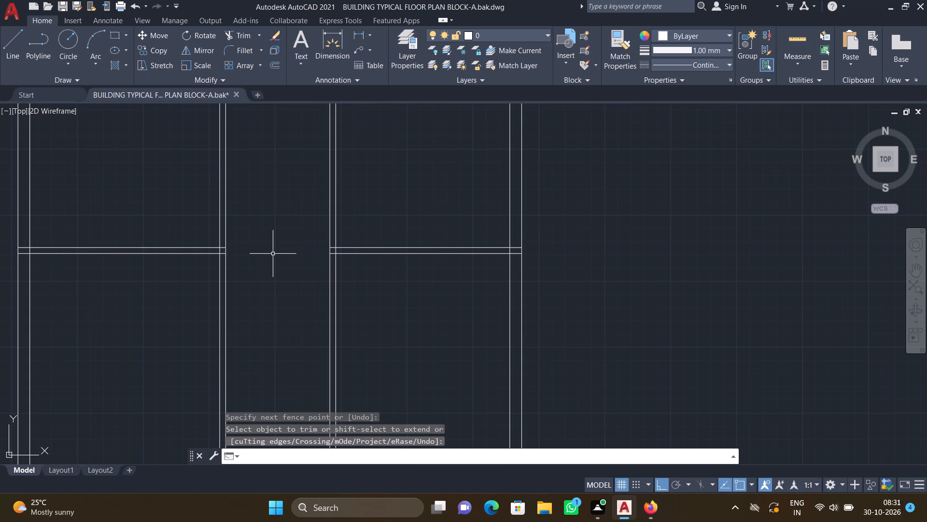
Offset the lower line of the top horizontal wall 7' downward.
scroll(270, 252, "down", 3)
scroll(266, 216, "up", 3)
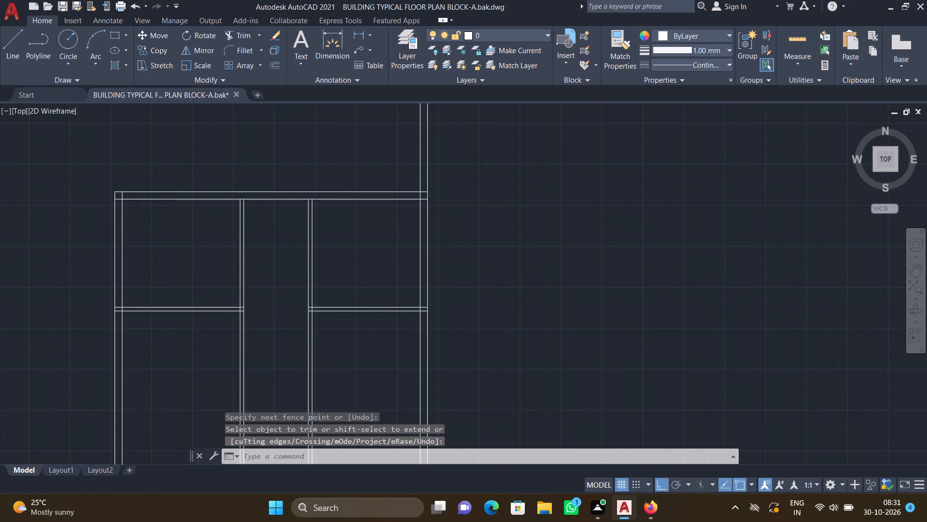
key("o")
key("Return")
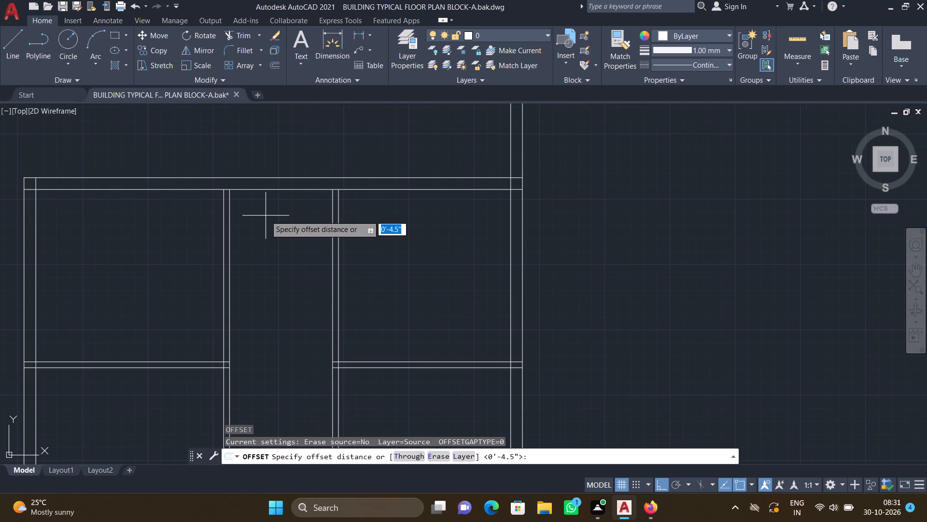
type("7'")
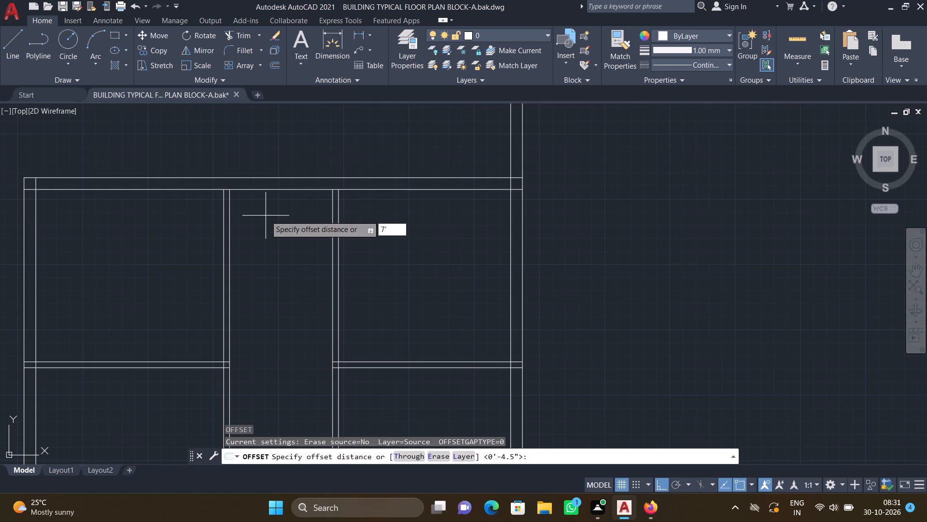
key("Return")
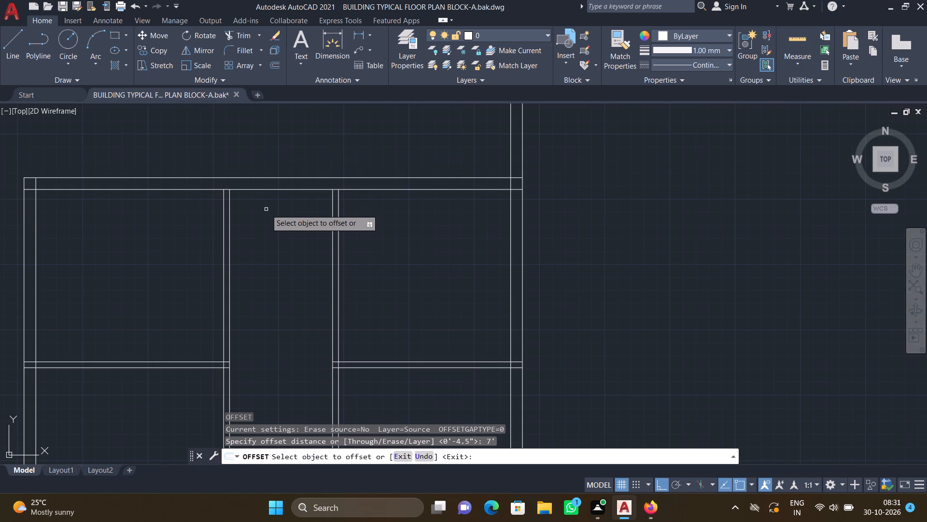
left_click(278, 189)
left_click(268, 255)
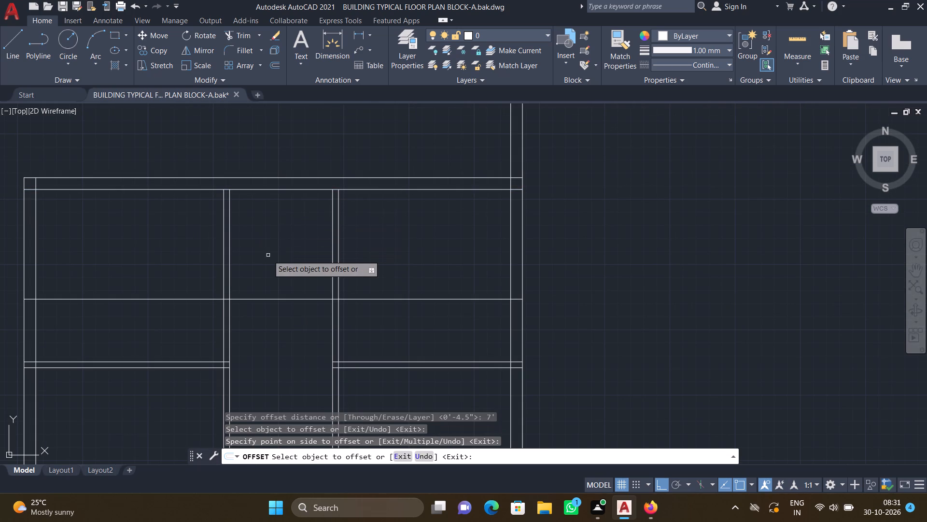
key("Return")
Trim the new horizontal line in both side rooms and outer walls, keeping only the part across the middle bay.
type("TR")
key("Return")
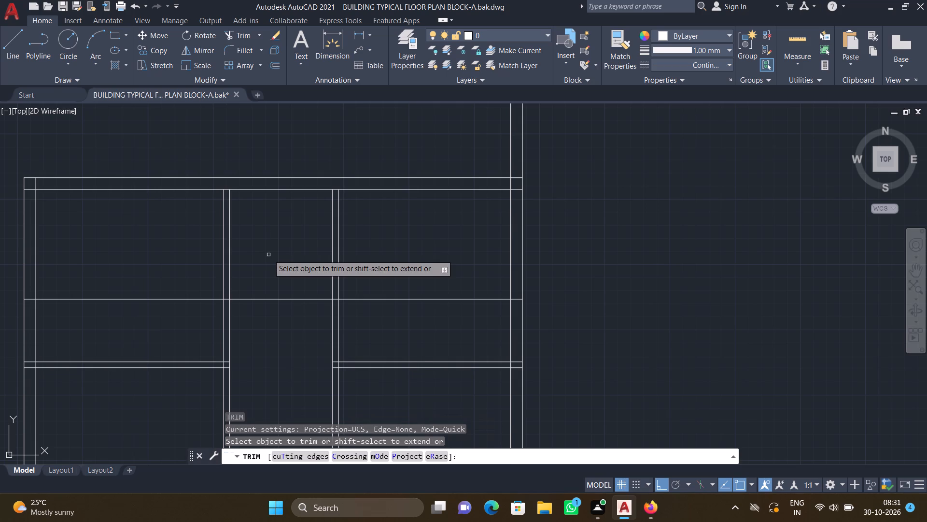
left_click_drag(98, 266, 111, 297)
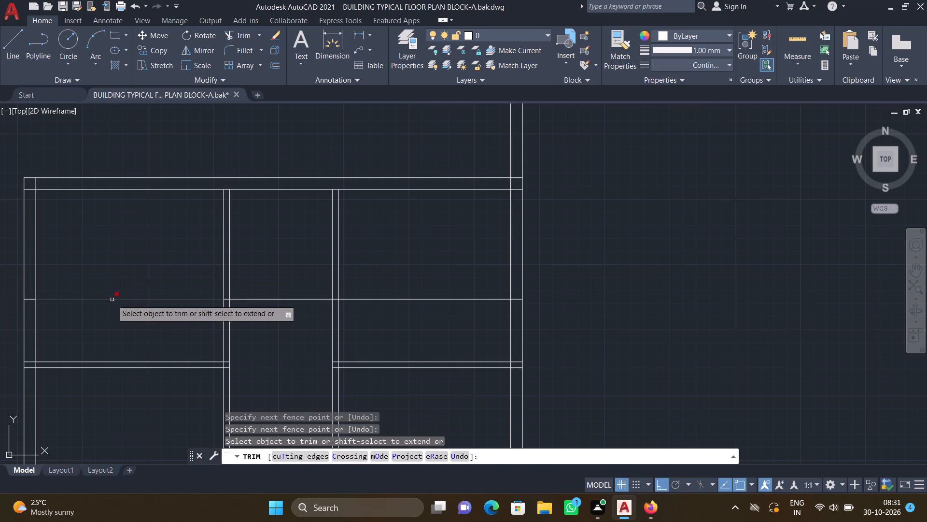
left_click_drag(112, 294, 119, 307)
scroll(29, 306, "up", 2)
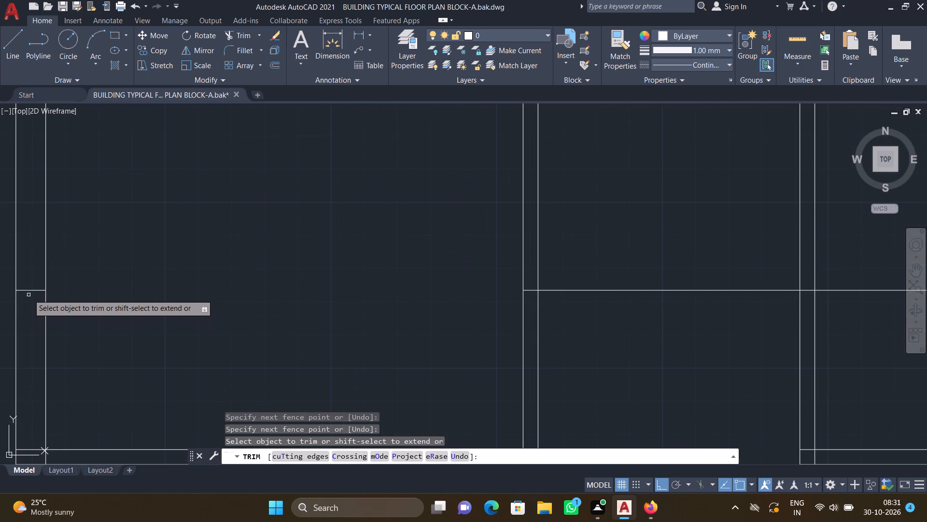
left_click(28, 290)
scroll(153, 326, "down", 3)
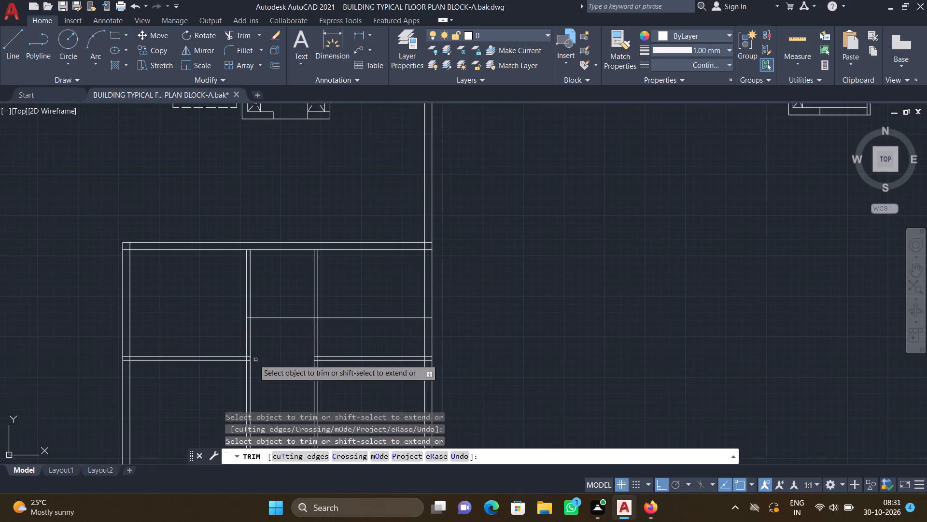
middle_click_drag(181, 285, 86, 221)
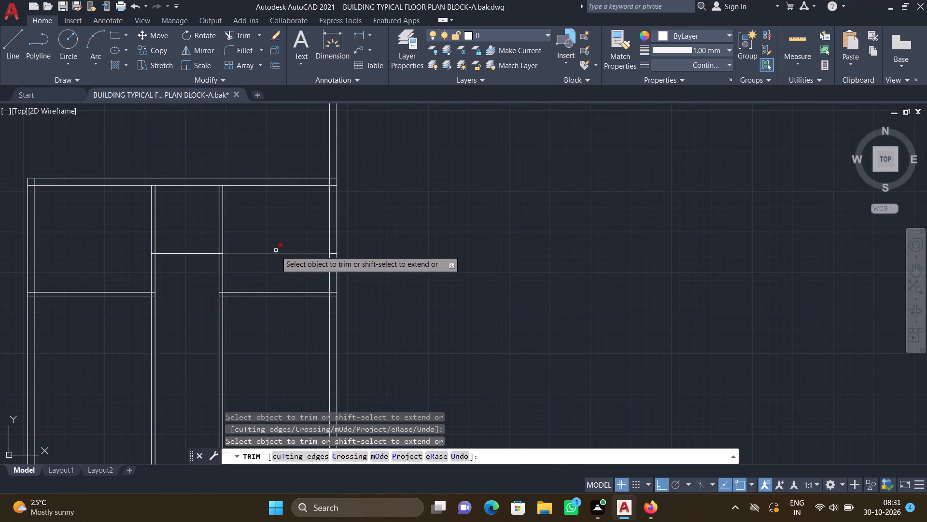
scroll(274, 249, "up", 2)
left_click_drag(264, 241, 279, 288)
scroll(420, 263, "up", 3)
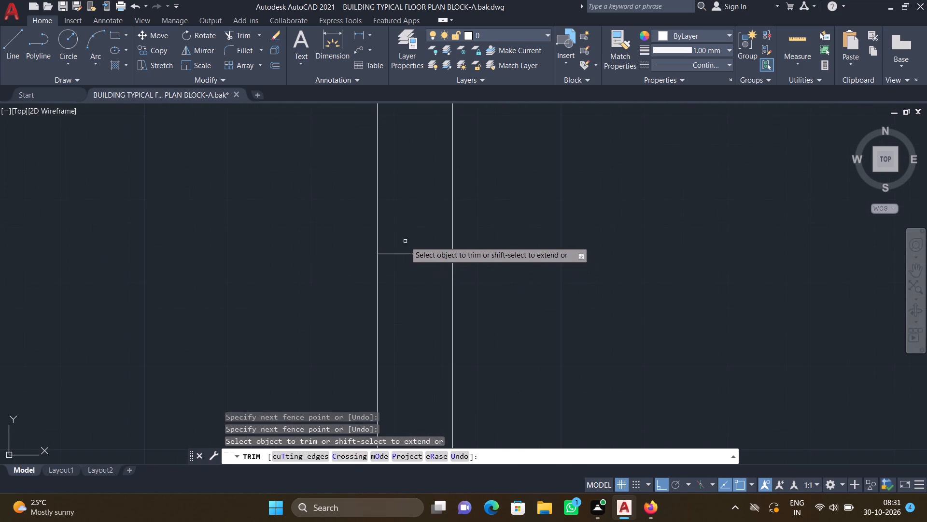
left_click_drag(404, 241, 404, 278)
key("Return")
scroll(392, 263, "down", 3)
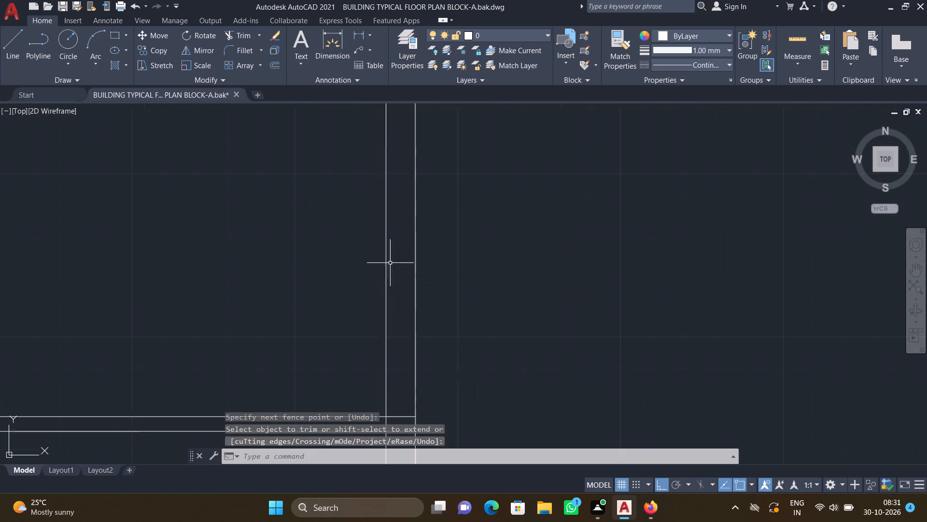
Offset the short horizontal line in the middle bay 4.5" downward to form its partition wall.
scroll(389, 263, "down", 1)
middle_click_drag(254, 252, 349, 235)
key("o")
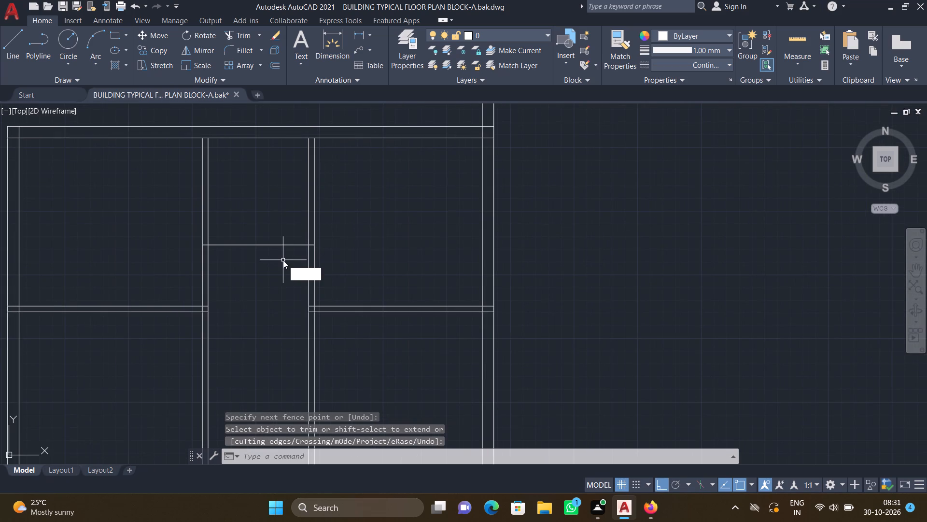
key("Return")
type("4.5\"")
key("Return")
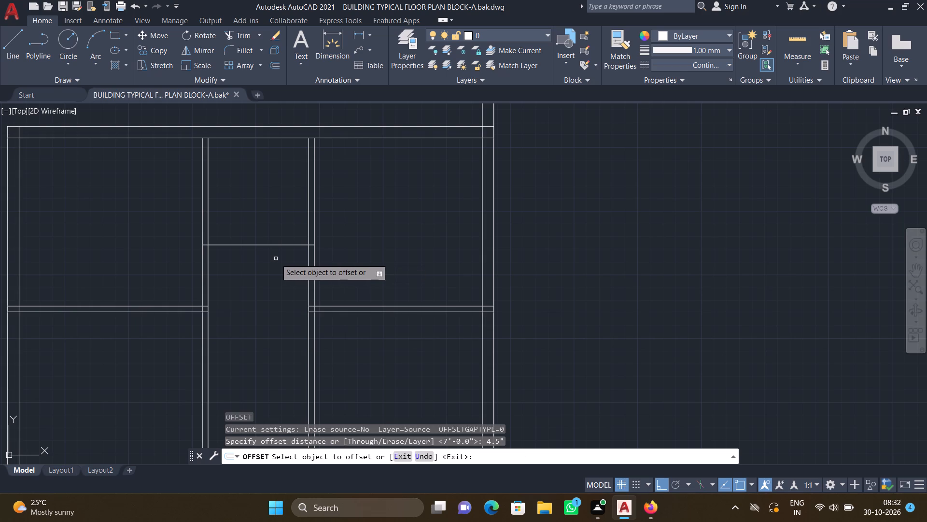
scroll(272, 251, "up", 1)
left_click(269, 242)
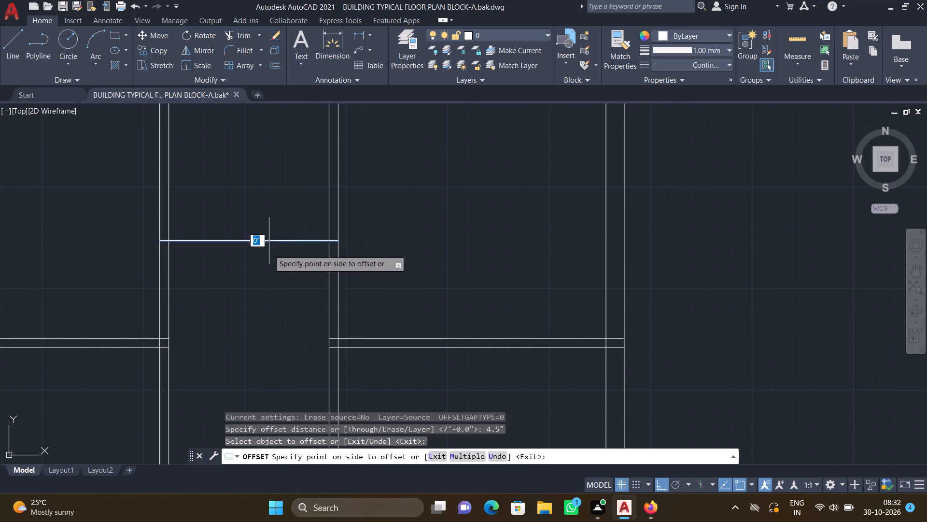
left_click(267, 270)
key("Return")
scroll(270, 258, "down", 3)
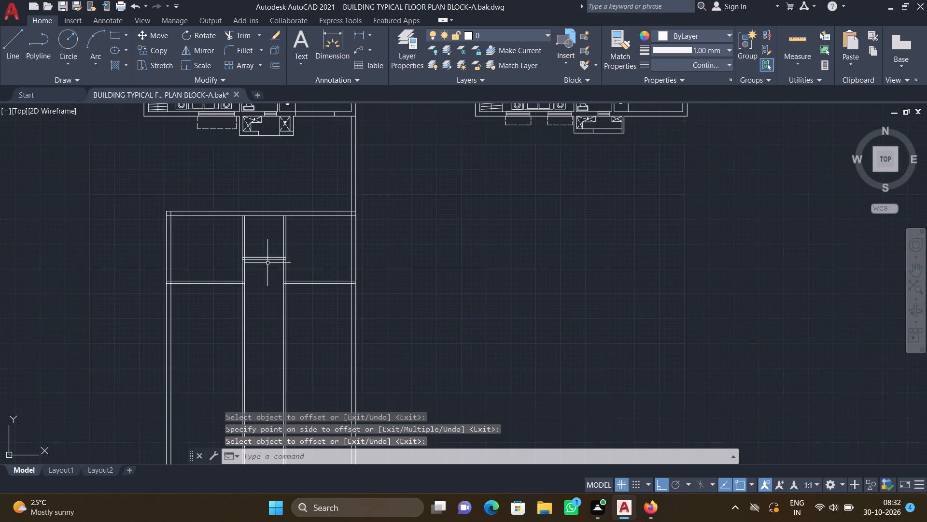
Trim the lines of both vertical partition walls below the side rooms' cross partition walls.
middle_click_drag(219, 277, 317, 244)
middle_click_drag(307, 283, 248, 260)
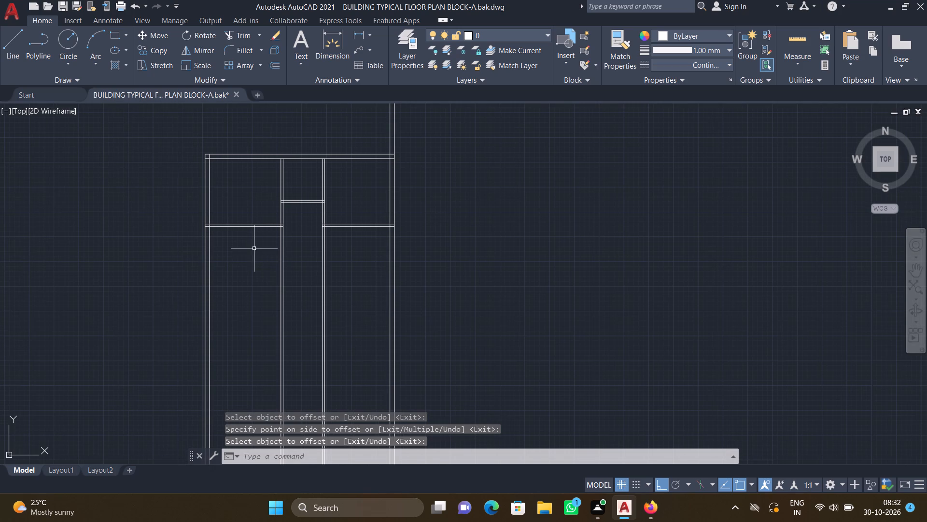
scroll(267, 248, "up", 1)
type("TR")
key("Return")
left_click_drag(264, 259, 267, 259)
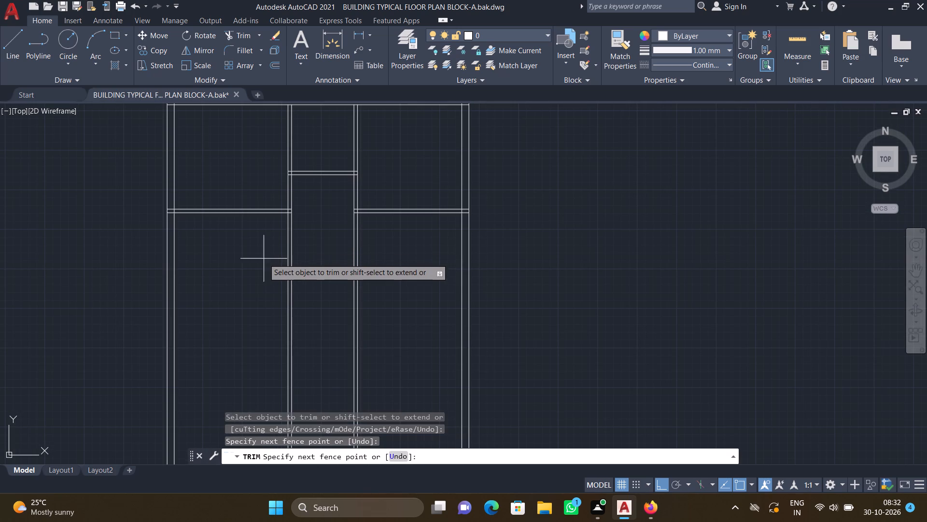
left_click_drag(267, 259, 377, 279)
key("Return")
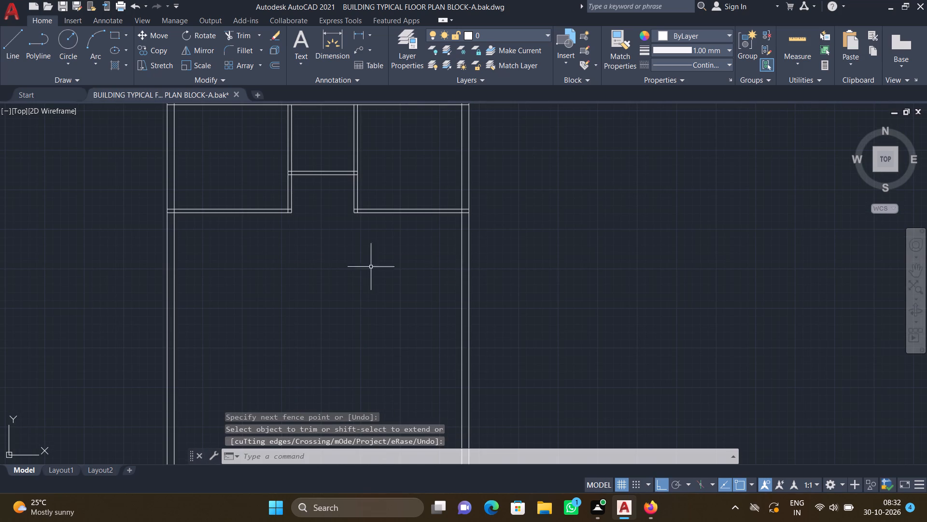
scroll(365, 262, "down", 1)
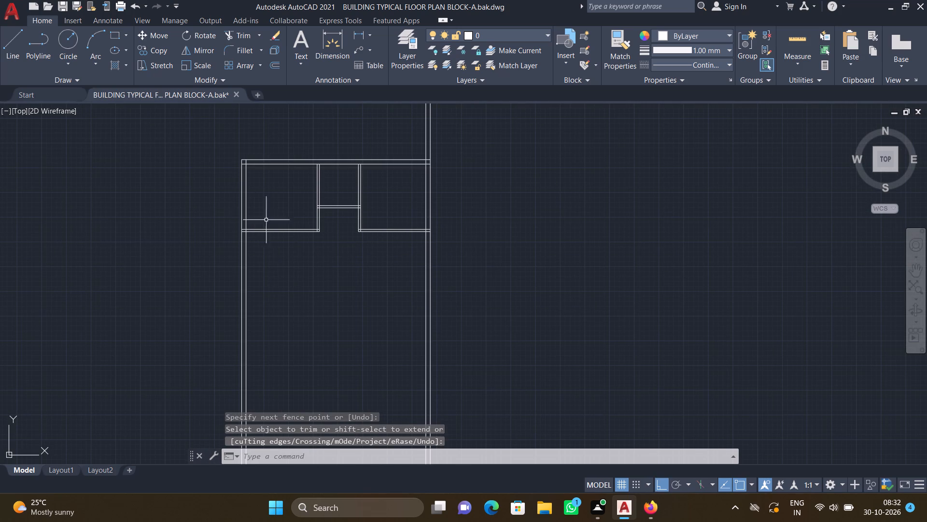
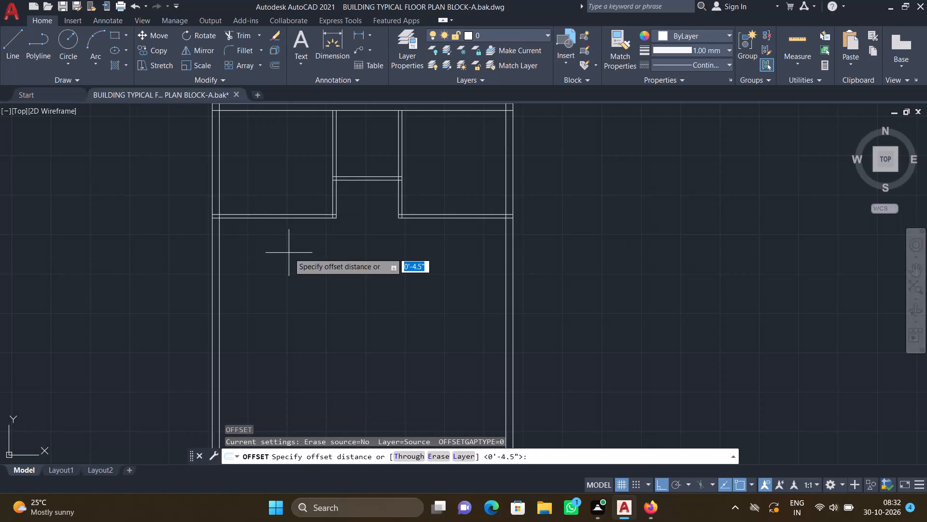
Offset the lower line of the left room's cross partition 11' downward.
type("11'")
key("Return")
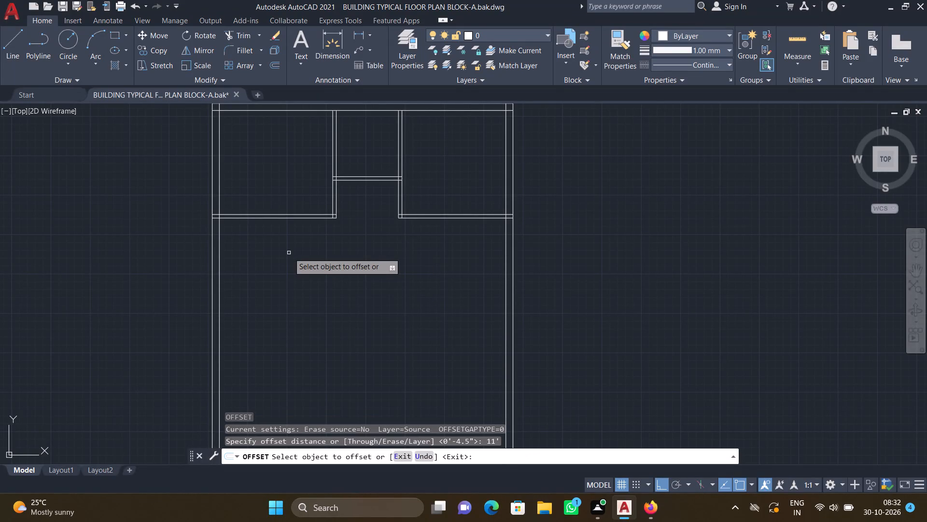
left_click(293, 219)
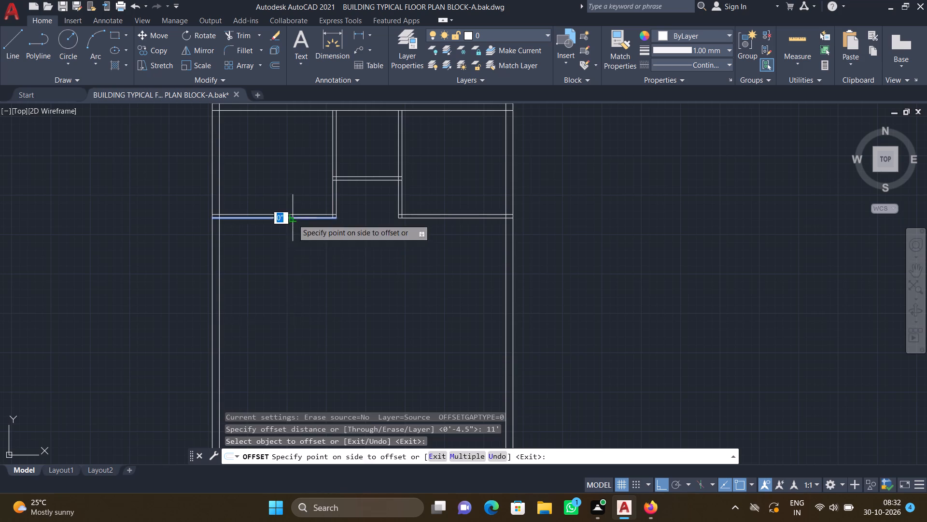
left_click(296, 285)
key("Return")
Extend the new horizontal line across the plan to the inner line of the right outer wall.
type("EX")
key("Return")
middle_click_drag(331, 289, 276, 221)
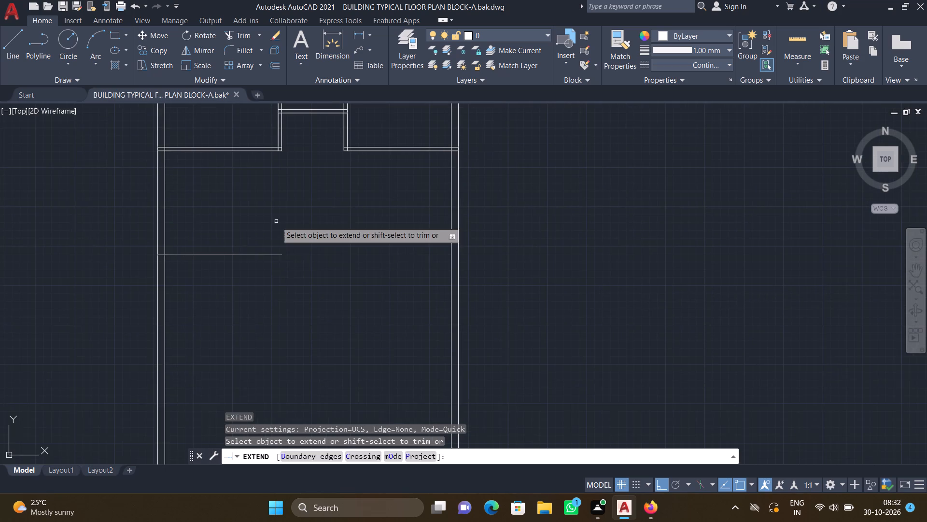
left_click(268, 255)
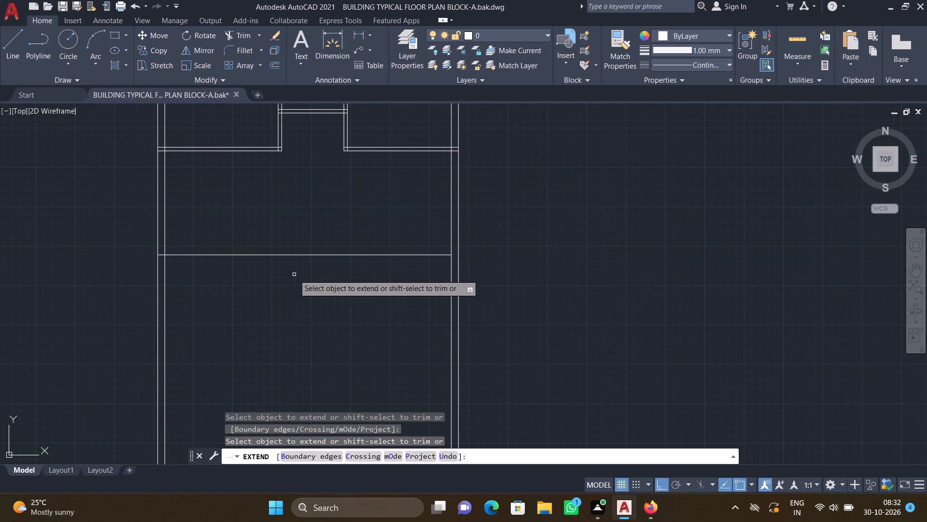
key("Return")
Offset the full-width horizontal line 4.5" downward to form a cross partition wall.
key("o")
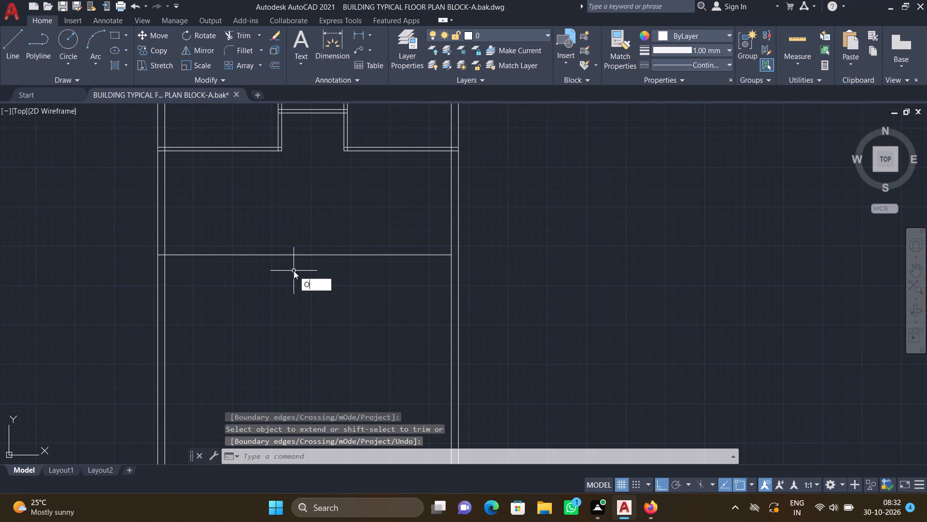
key("Return")
type("4.5\"")
key("Return")
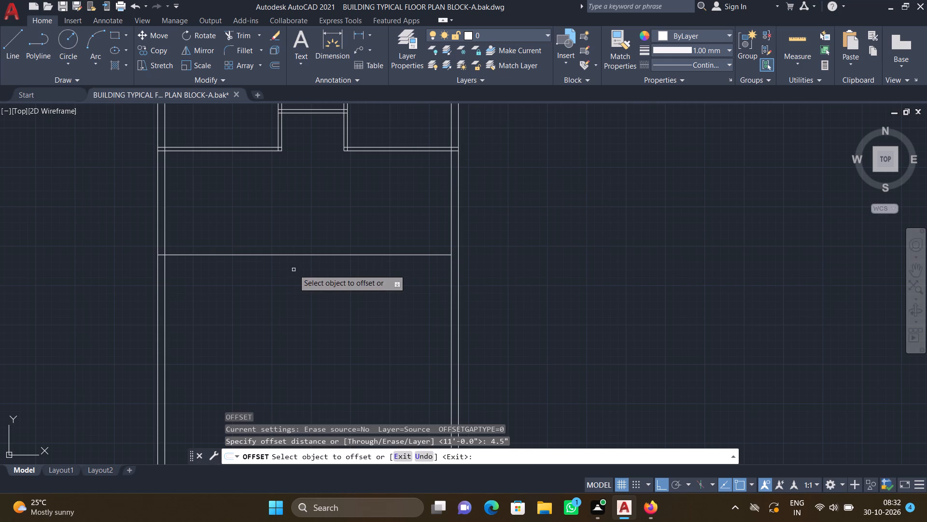
left_click_drag(301, 254, 304, 259)
left_click(312, 294)
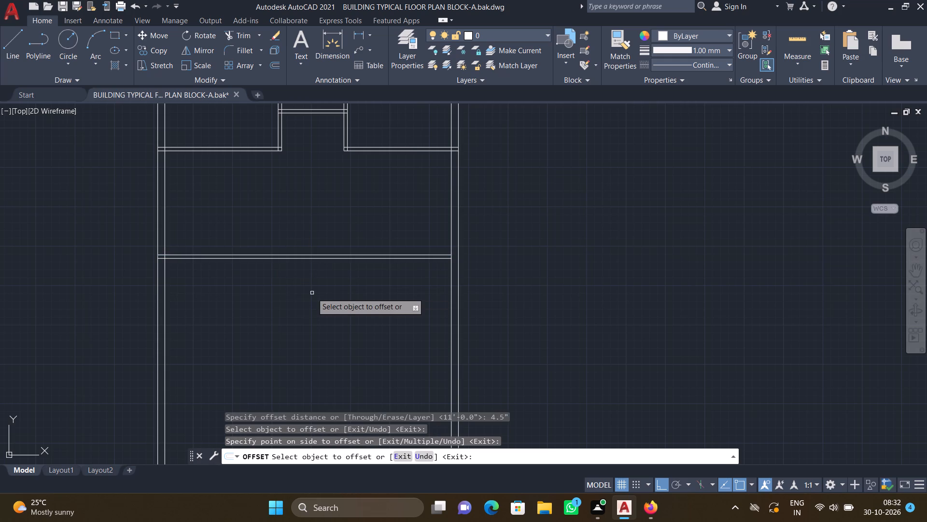
key("Return")
Extend both lines of the new cross partition to the outer line of the right outer wall.
type("EX")
key("Return")
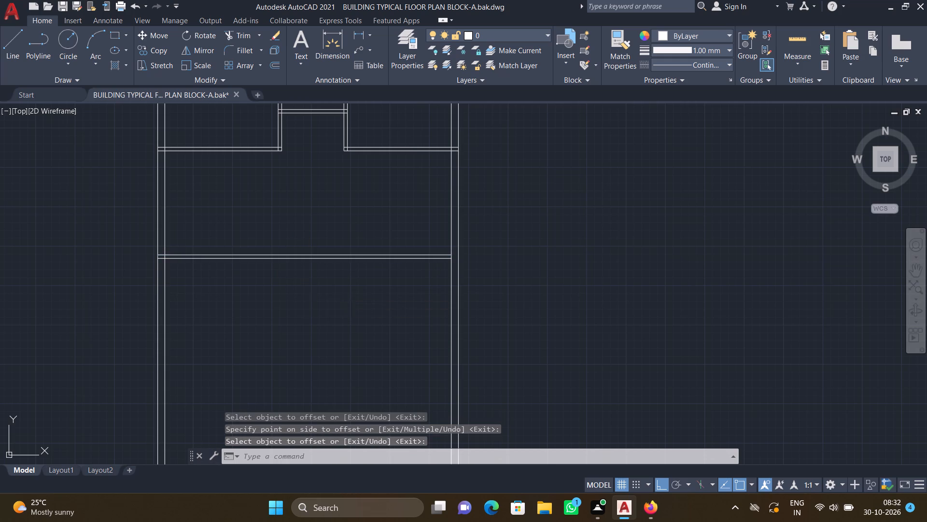
scroll(428, 259, "up", 1)
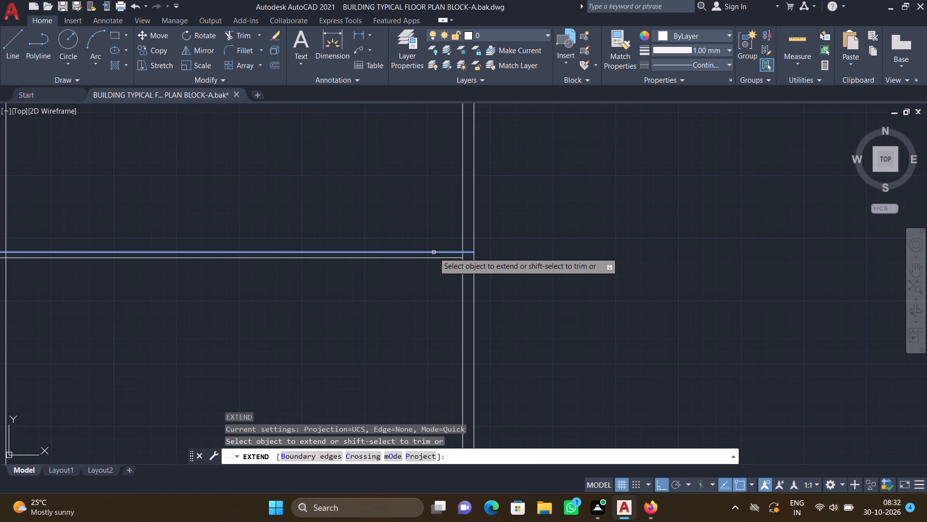
left_click(435, 251)
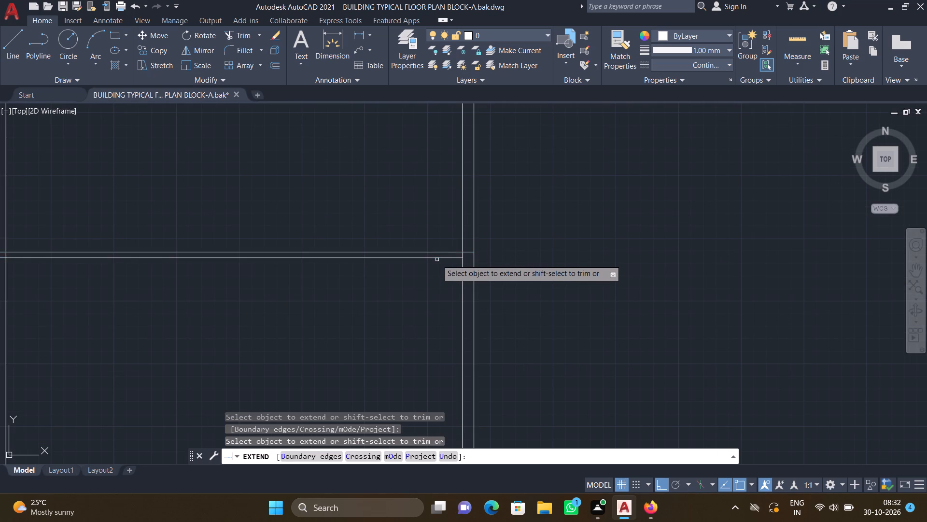
left_click(437, 258)
key("Return")
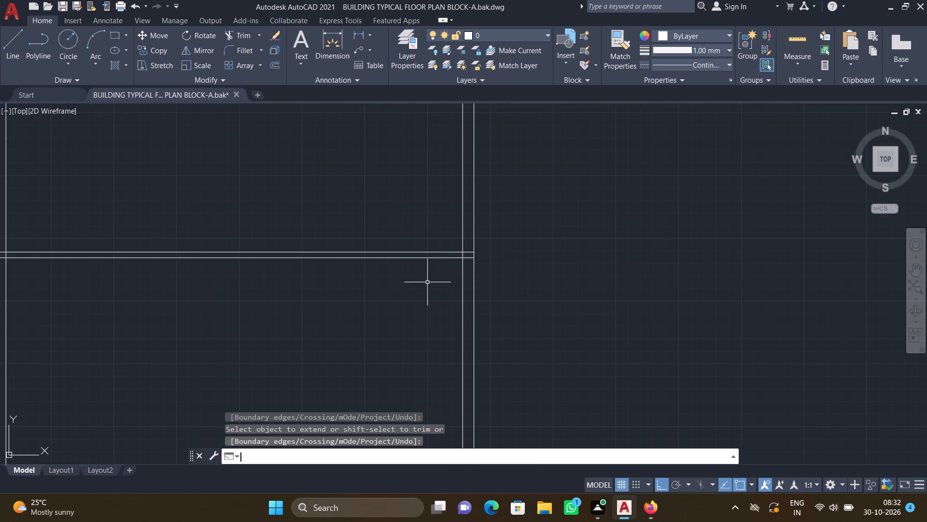
Offset the lower line of the full-width cross partition 13'1" downward.
scroll(383, 243, "down", 3)
middle_click_drag(295, 257, 292, 235)
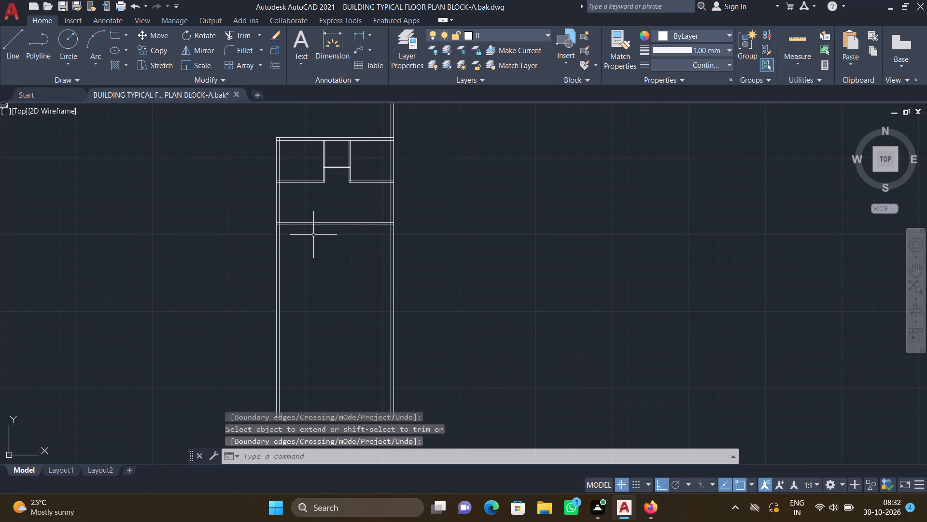
scroll(313, 235, "up", 2)
key("o")
key("Return")
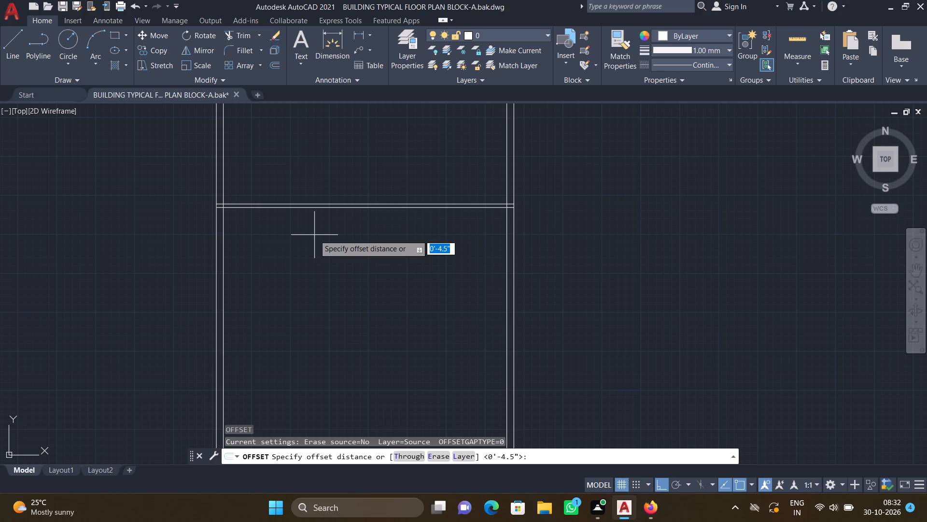
type("13'")
type("1\"")
key("Return")
scroll(329, 207, "up", 2)
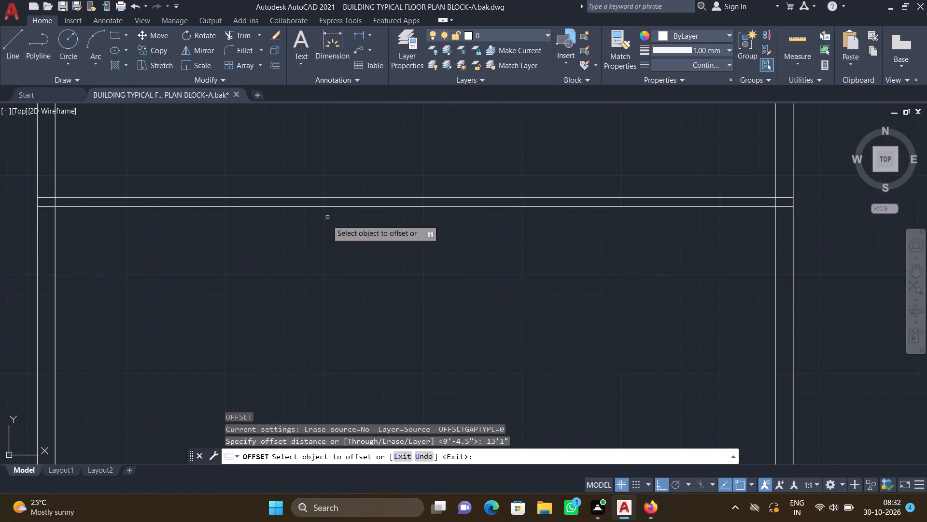
middle_click_drag(309, 223, 281, 181)
scroll(283, 187, "down", 1)
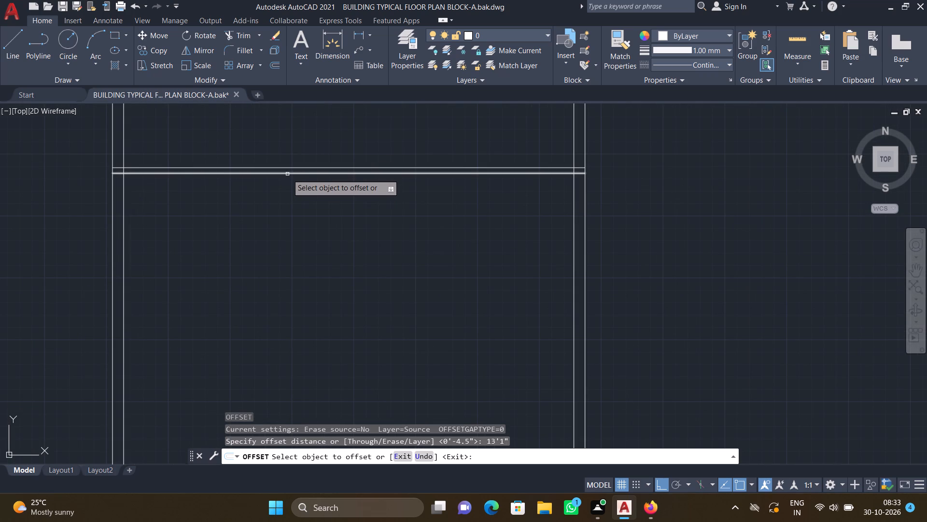
left_click(287, 174)
left_click(280, 248)
key("Return")
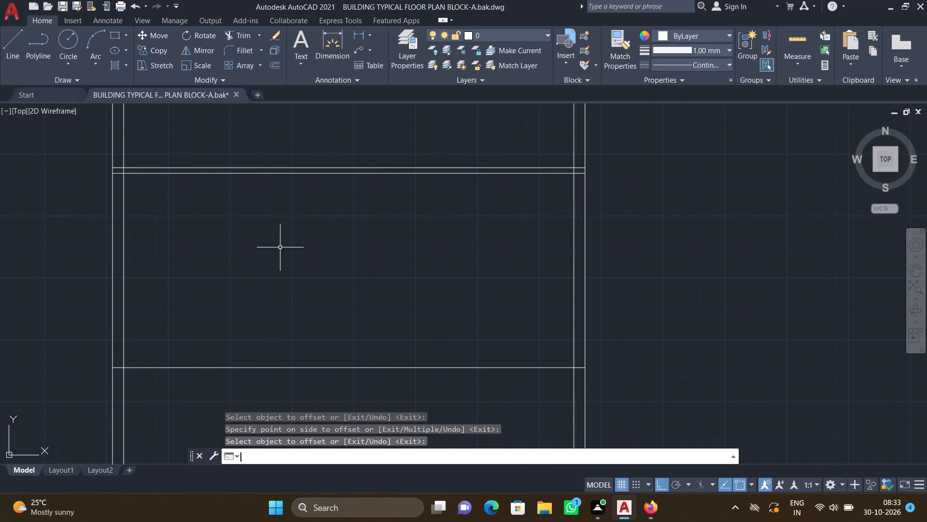
Offset the new lowest horizontal line 9" downward to form a cross wall.
scroll(281, 217, "down", 3)
middle_click_drag(270, 266, 276, 239)
scroll(280, 240, "up", 2)
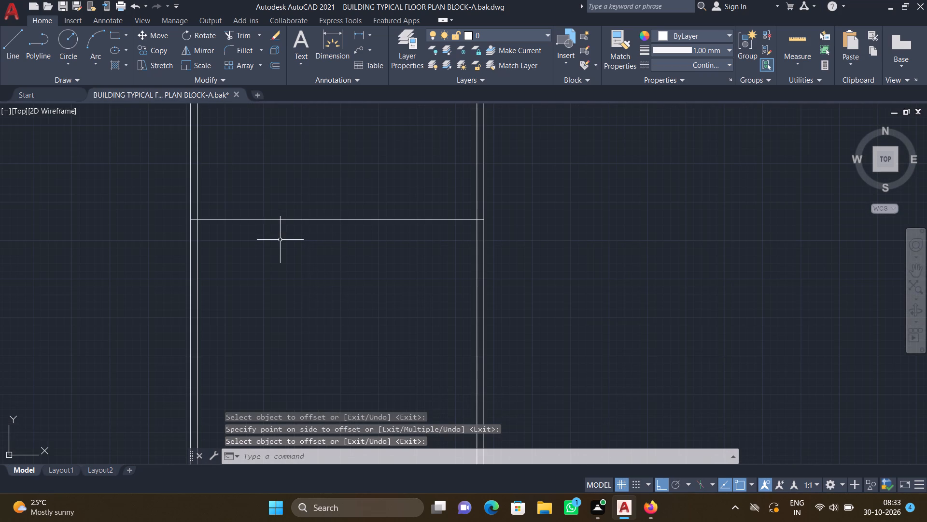
key("o")
key("Return")
key("9")
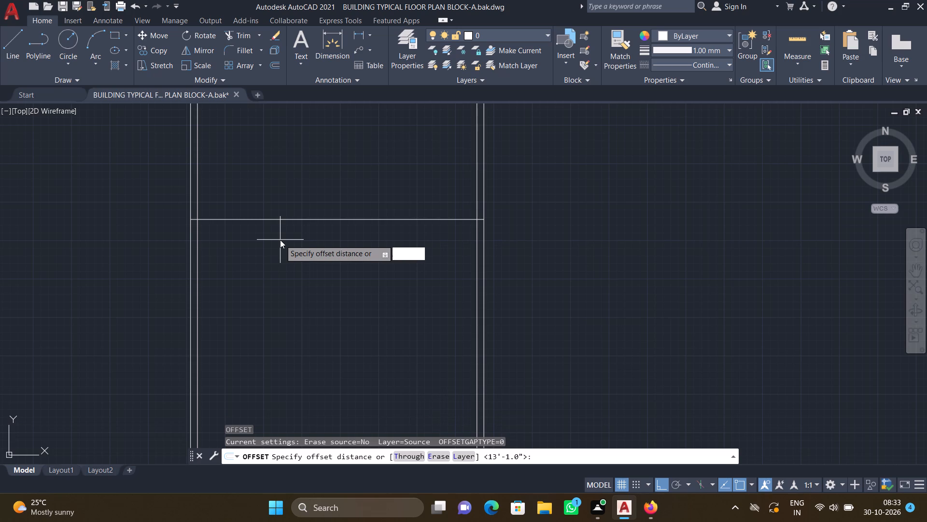
key("shift+quotedbl")
key("Return")
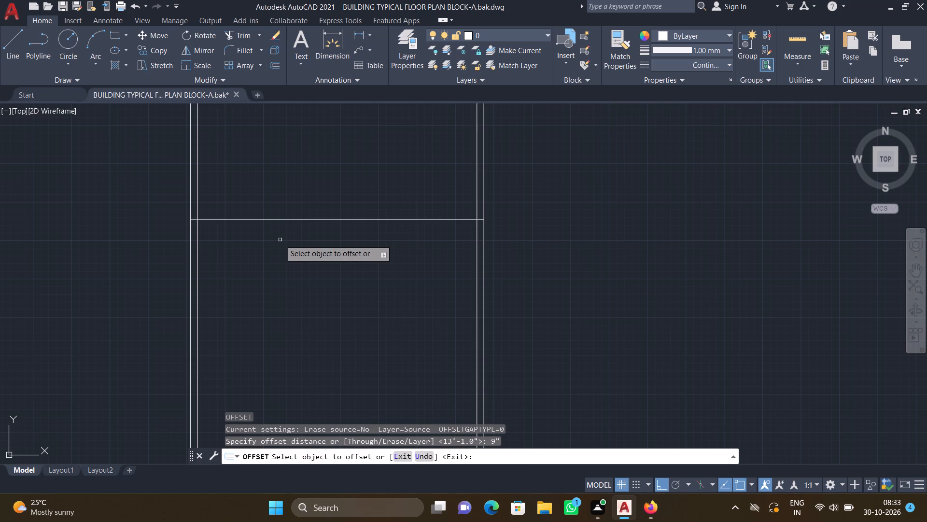
left_click(276, 219)
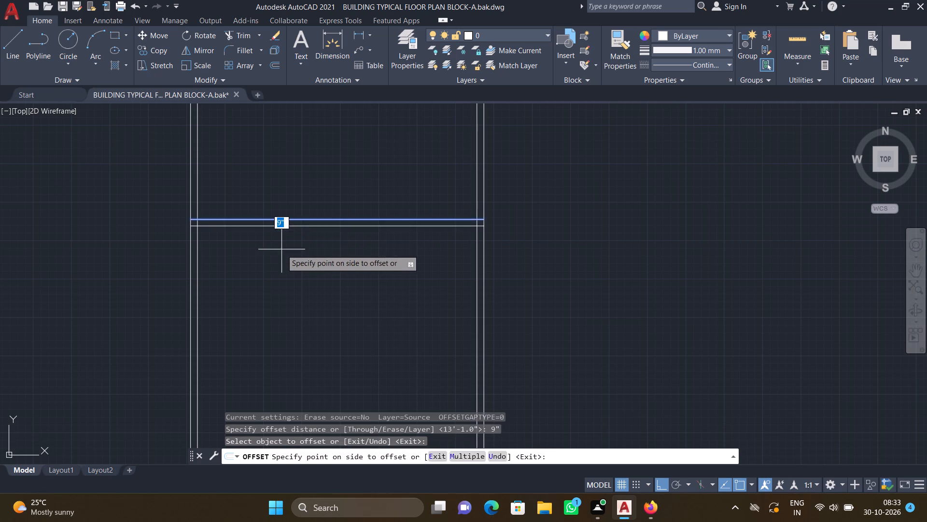
left_click(281, 249)
key("Return")
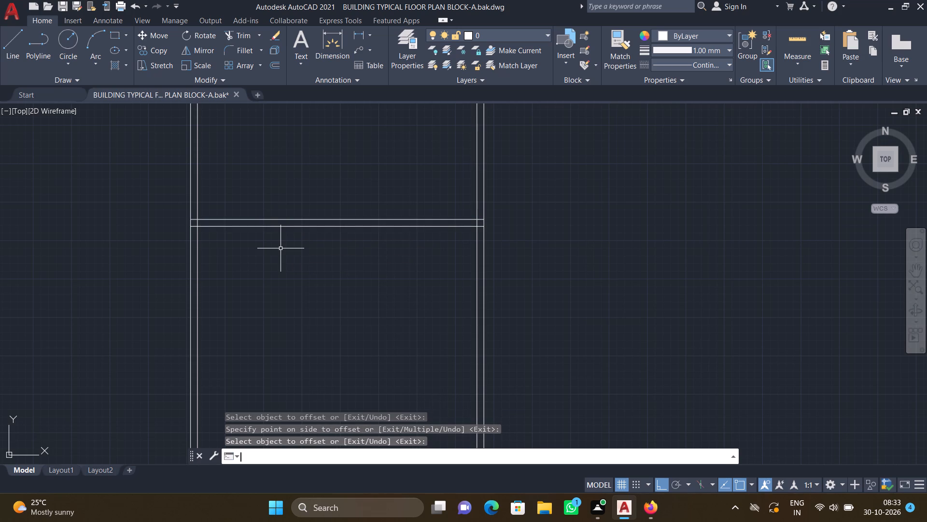
Trim both lines of the left outer wall between the 4.5" cross partition and the 9" cross wall.
scroll(281, 248, "down", 2)
middle_click_drag(243, 221, 237, 259)
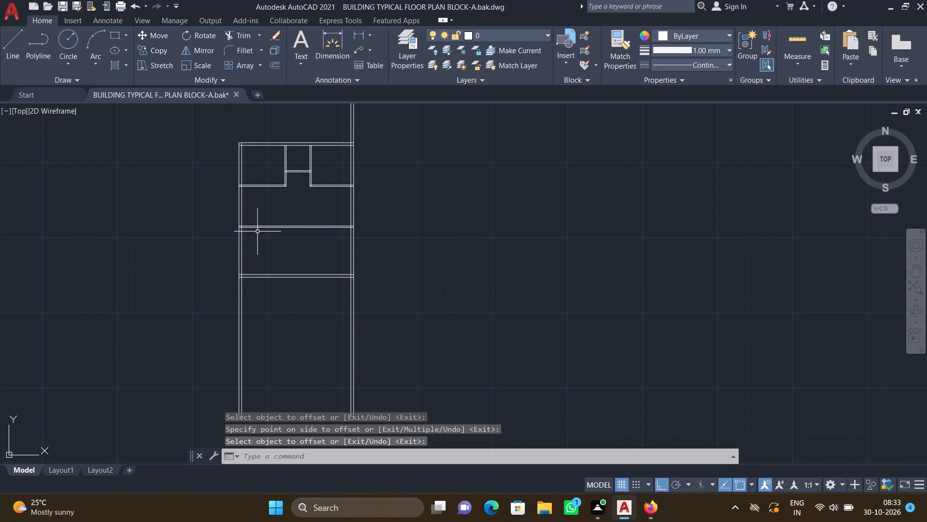
scroll(243, 238, "up", 2)
middle_click_drag(237, 241, 282, 234)
type("TR")
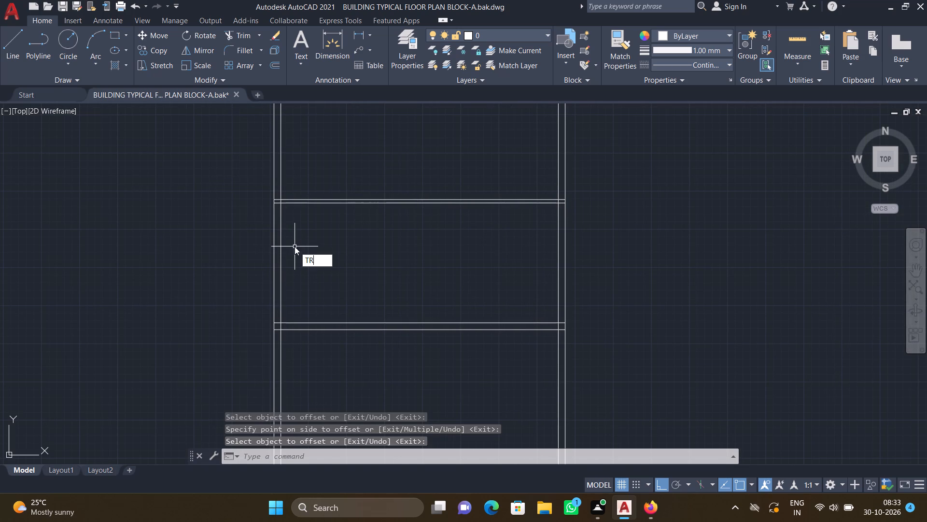
key("Return")
left_click_drag(255, 240, 327, 254)
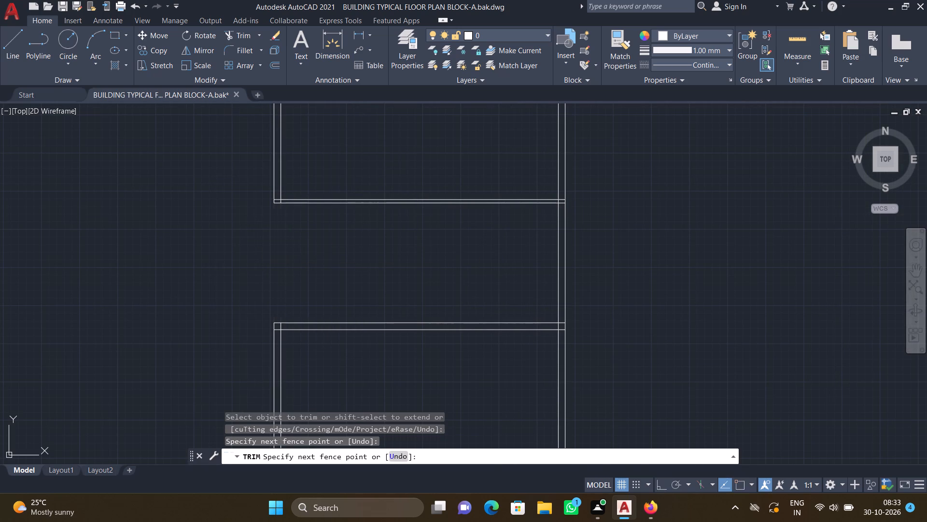
key("Return")
Draw a vertical line from the 4.5" cross partition down to the 9" cross wall, slightly inside the trimmed left outer wall.
key("l")
key("Return")
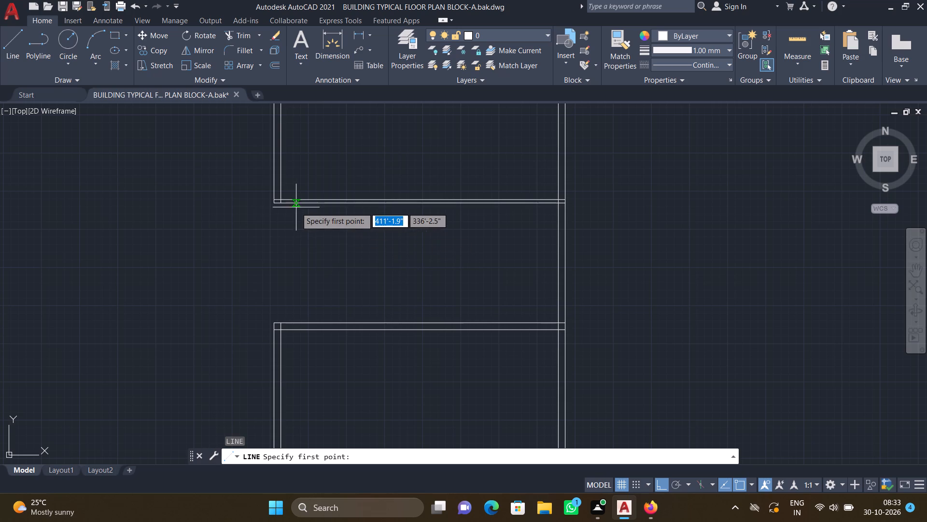
scroll(296, 207, "up", 3)
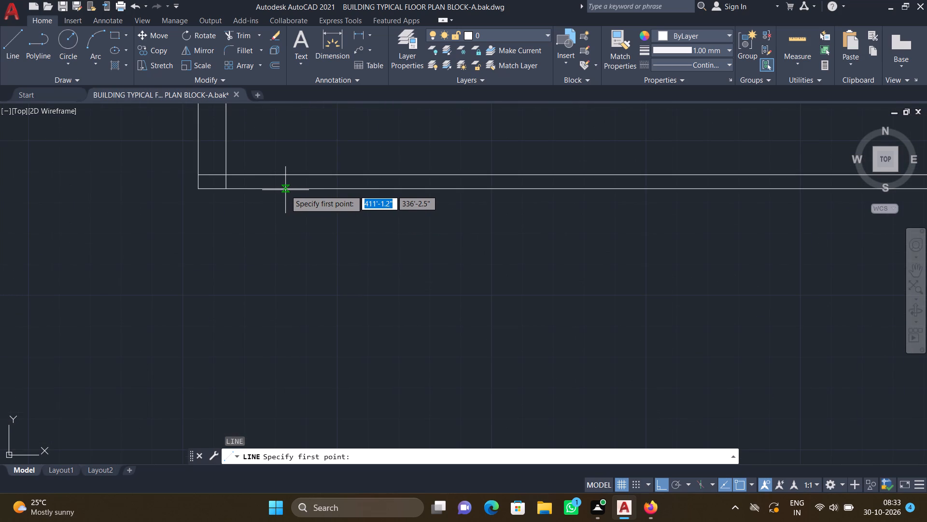
left_click_drag(282, 190, 282, 199)
scroll(254, 289, "down", 2)
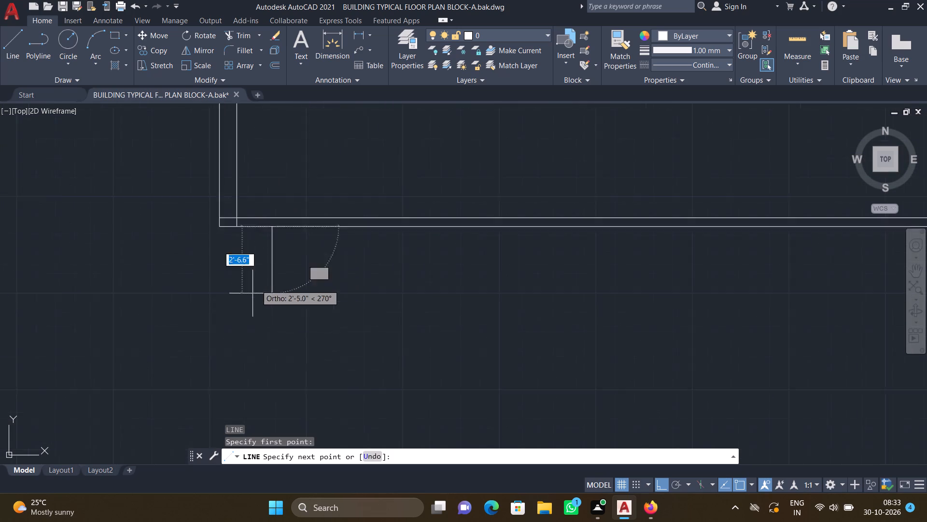
middle_click_drag(242, 315, 257, 250)
scroll(280, 361, "up", 2)
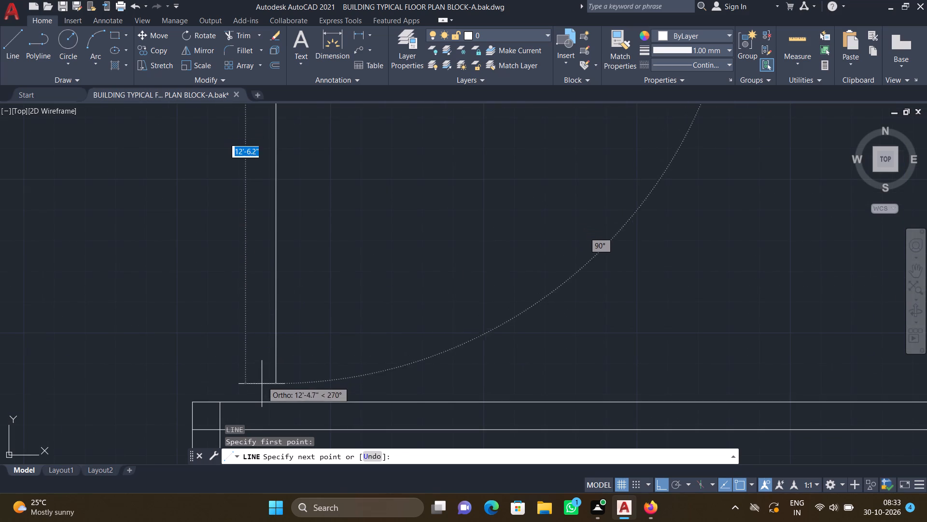
left_click(272, 403)
key("Return")
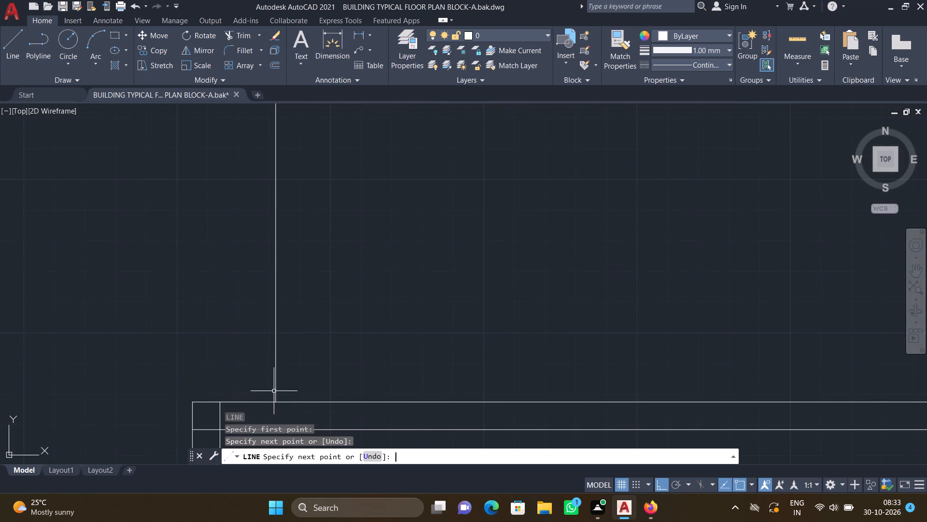
Offset the new vertical line 9" to the right to form the recessed left wall.
scroll(263, 360, "down", 2)
middle_click_drag(245, 318, 312, 296)
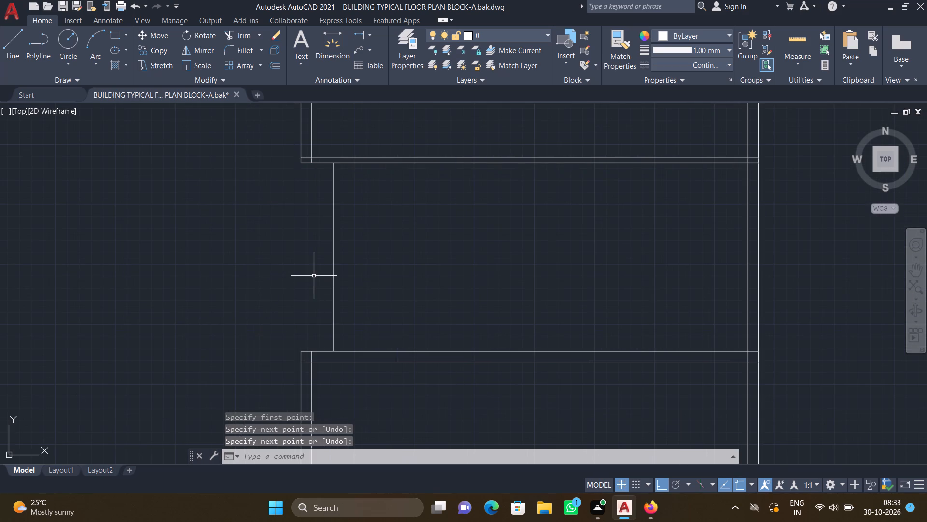
key("o")
key("Return")
key("9")
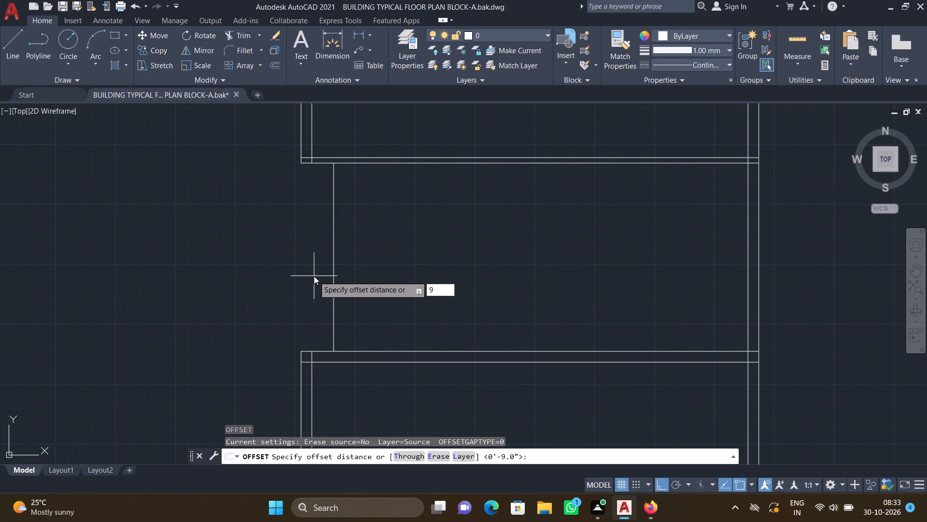
key("shift+quotedbl")
key("Return")
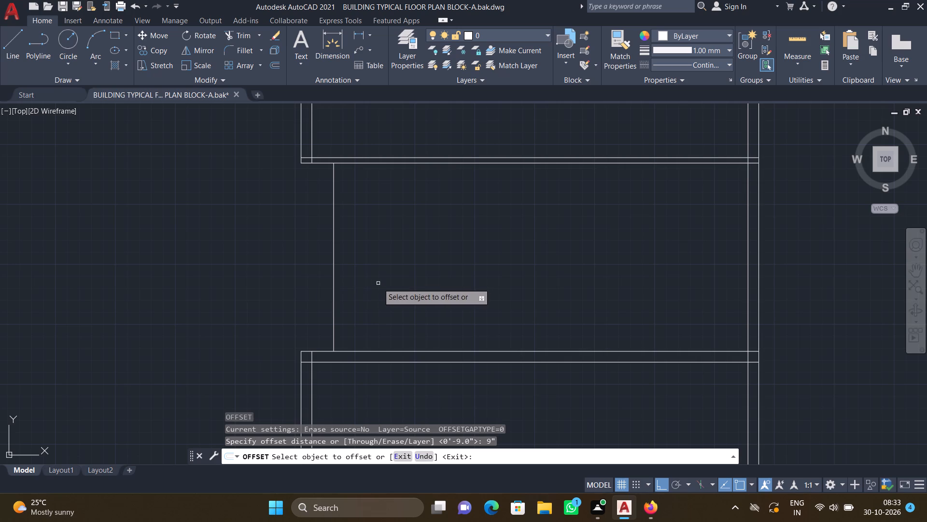
middle_click_drag(370, 285, 329, 288)
left_click(291, 251)
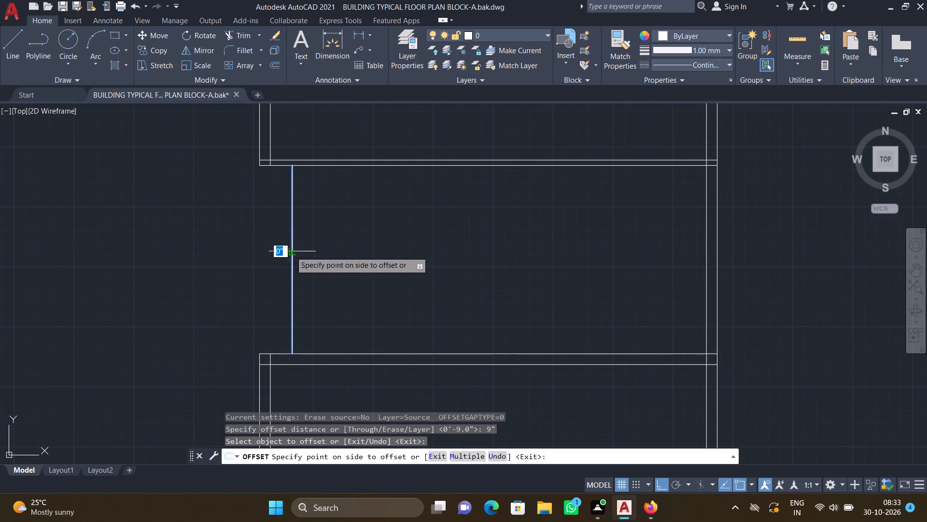
left_click(327, 253)
key("Return")
Offset the left line of the recessed left wall 6'8" outward to the left.
key("o")
key("Return")
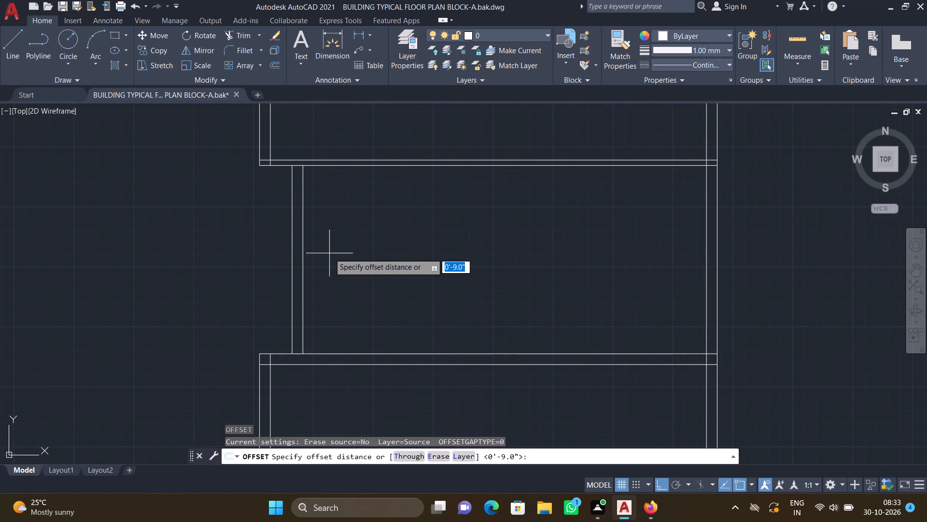
type("6'")
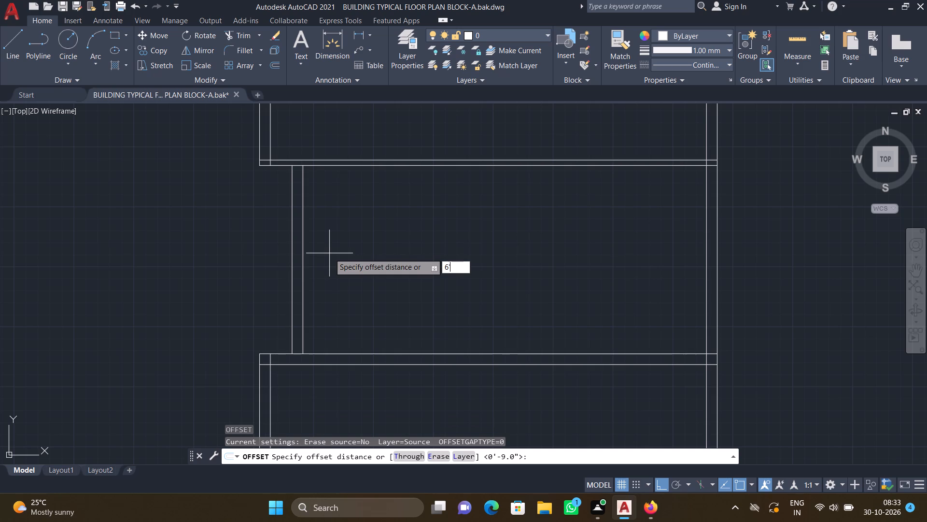
key("8")
key("shift+quotedbl")
key("Return")
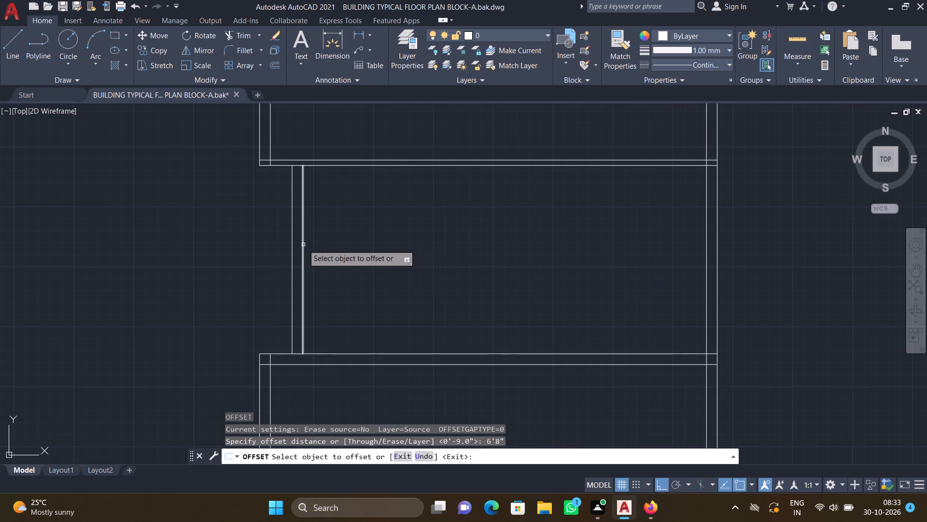
left_click(293, 245)
left_click(230, 252)
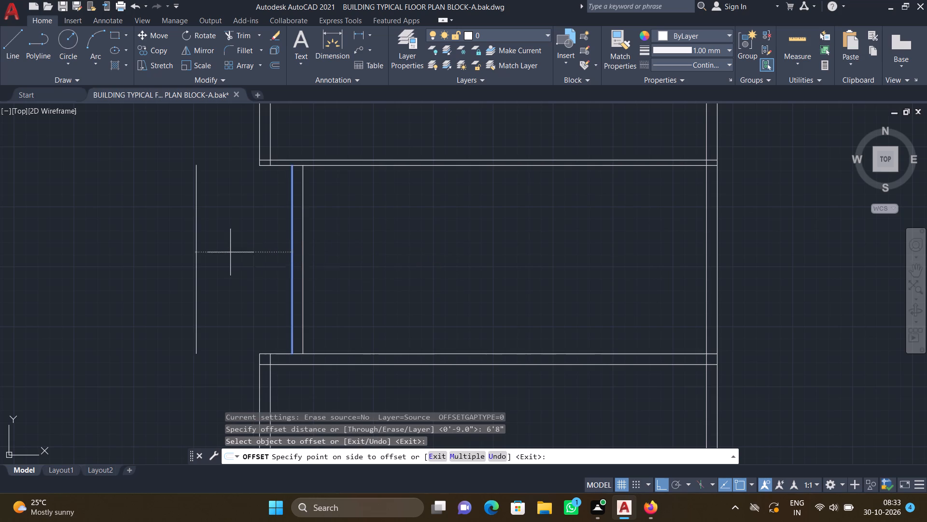
key("Return")
Offset the new outlying vertical line 9" further left to form the projecting outer wall.
key("o")
key("Return")
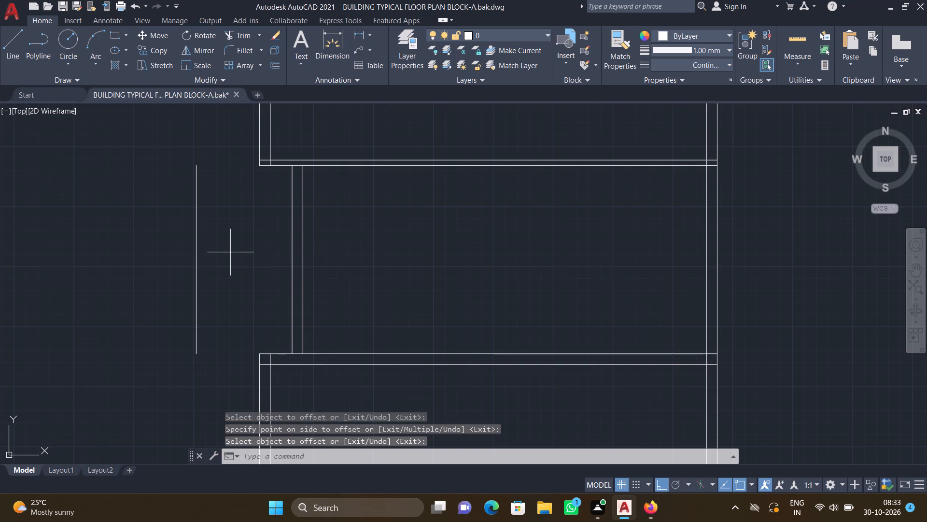
type("9\"")
key("Return")
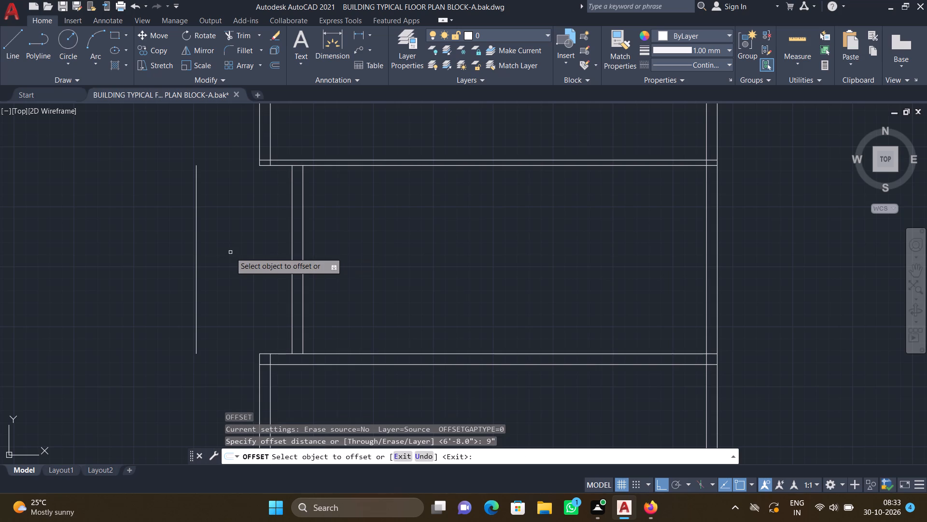
left_click(197, 249)
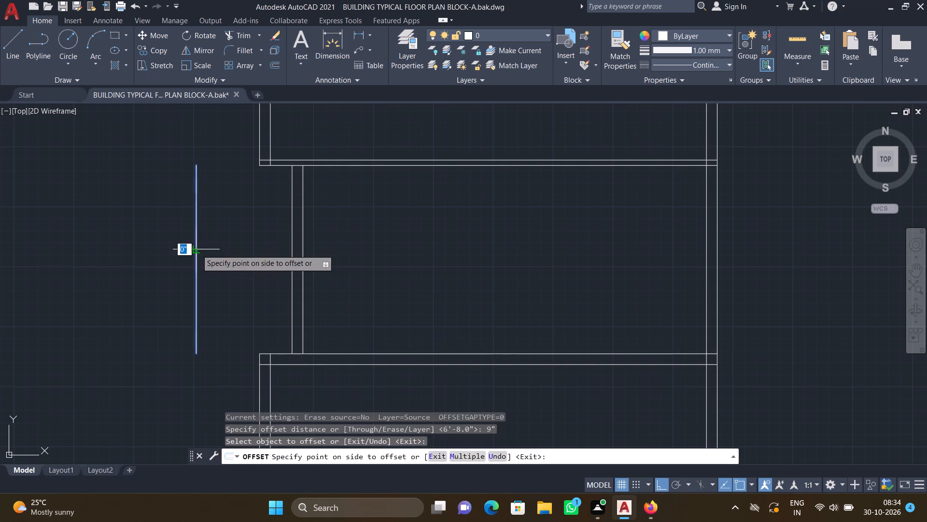
left_click(170, 241)
key("Return")
Draw a horizontal line about 5'-1.8" long continuing the 4.5" partition's upper line left to align with the outermost vertical line.
key("l")
key("Return")
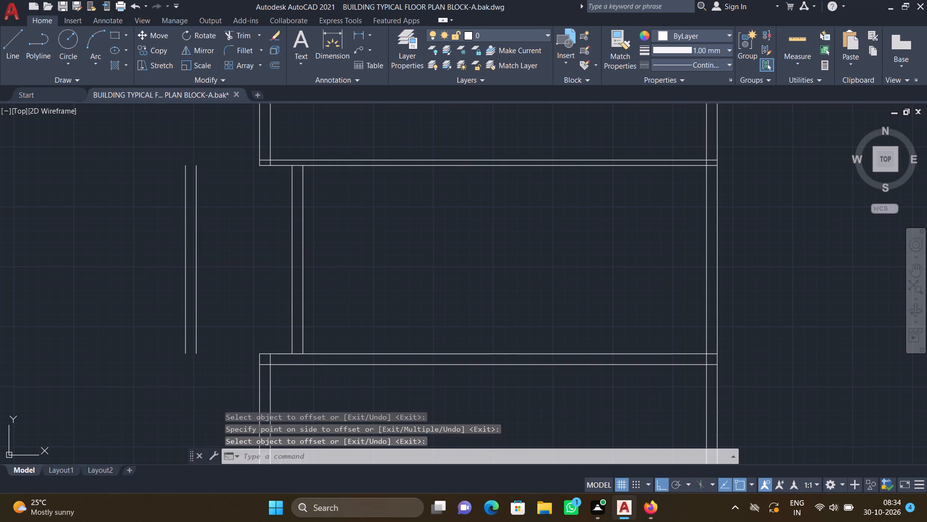
scroll(259, 165, "up", 2)
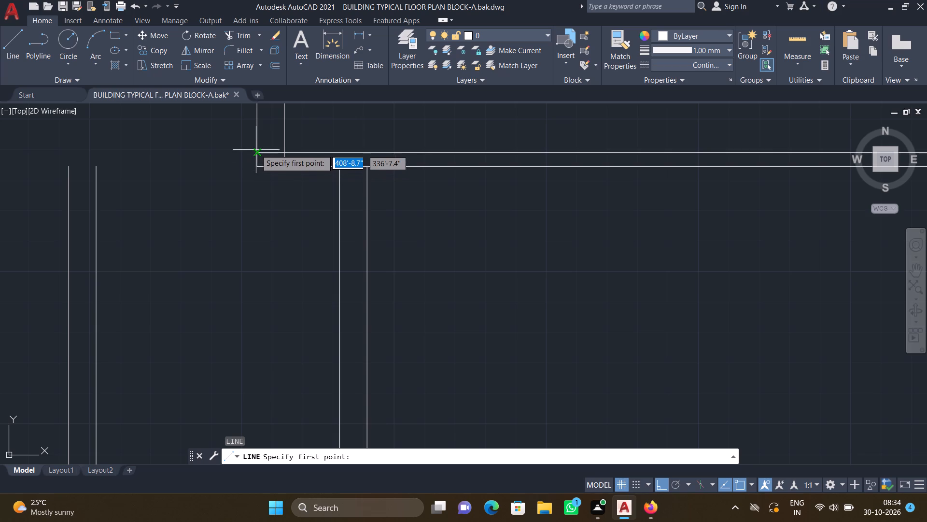
left_click(256, 149)
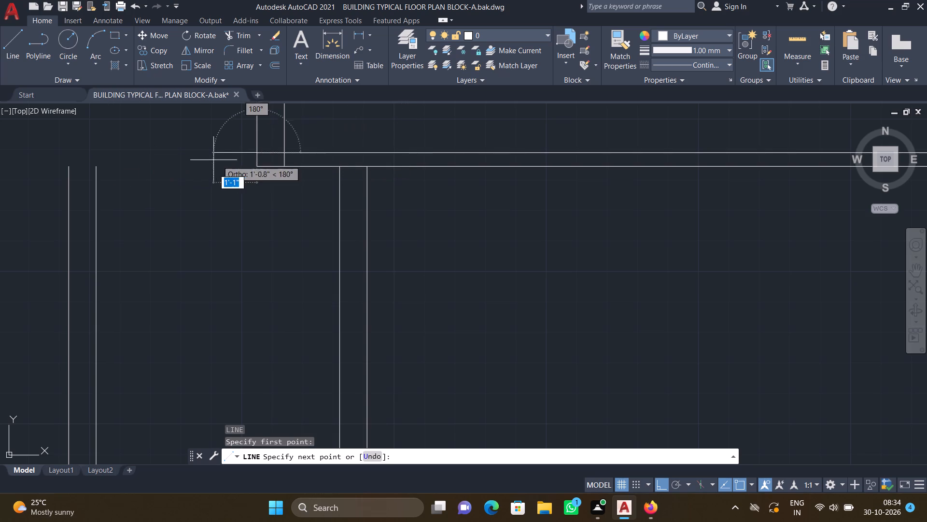
scroll(64, 160, "up", 1)
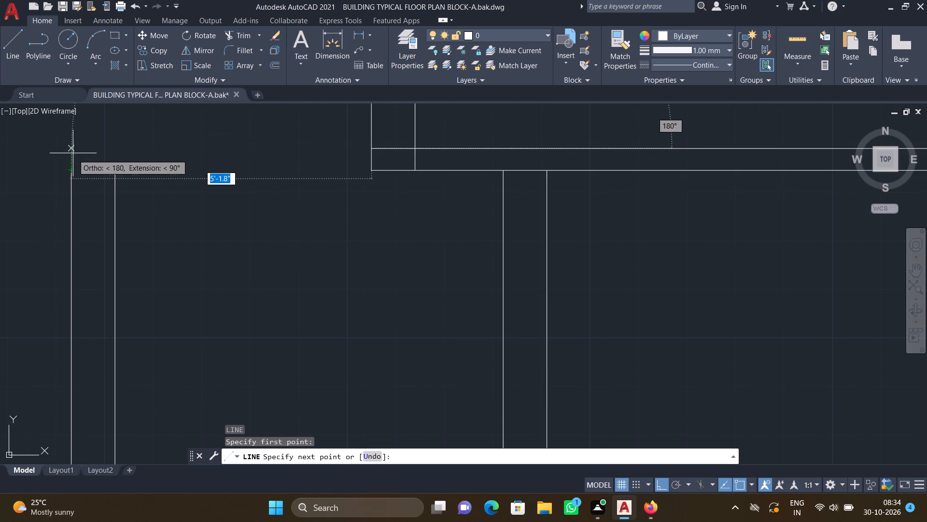
left_click(72, 148)
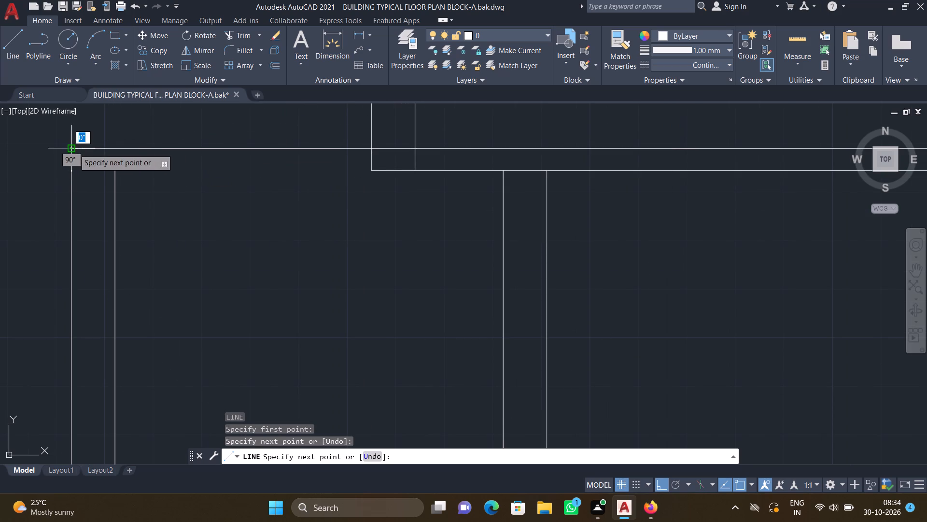
key("Return")
Draw a horizontal line about 5'-1.8" long continuing the 9" cross wall's lower line left to align with the outermost vertical line.
scroll(82, 143, "down", 3)
middle_click_drag(129, 228, 179, 193)
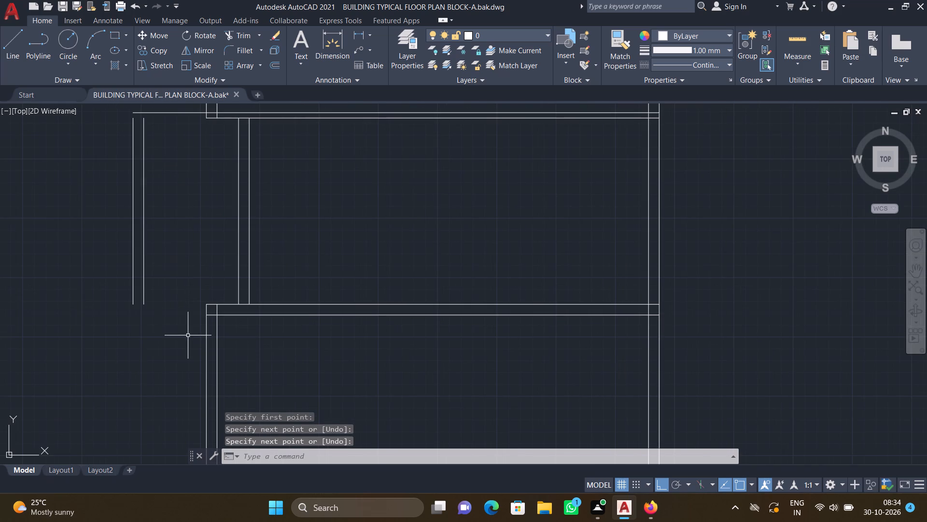
scroll(189, 336, "up", 2)
key("l")
key("Return")
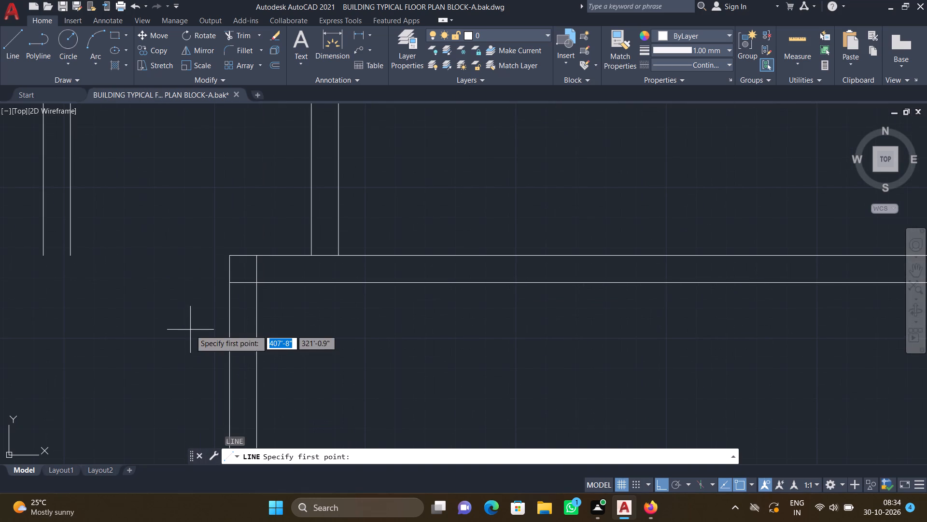
left_click(227, 284)
scroll(130, 285, "down", 2)
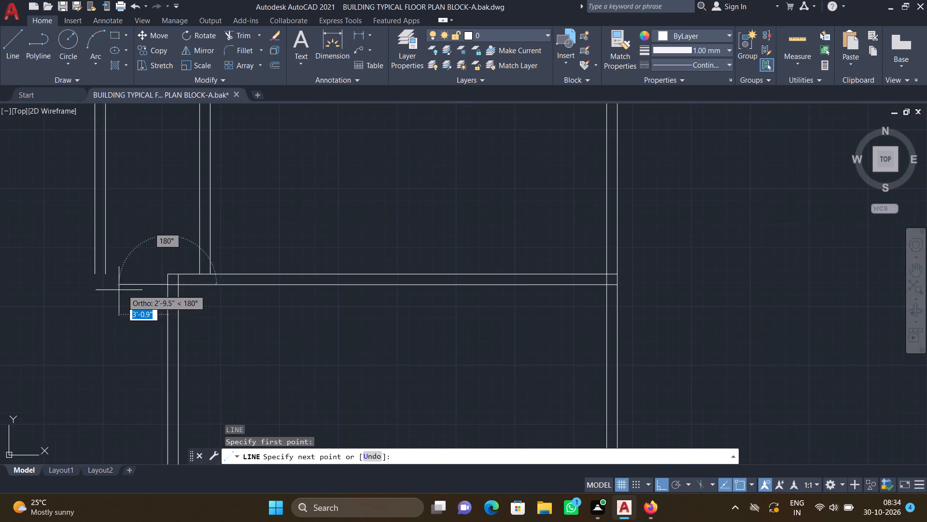
middle_click_drag(113, 284, 184, 274)
scroll(166, 277, "up", 2)
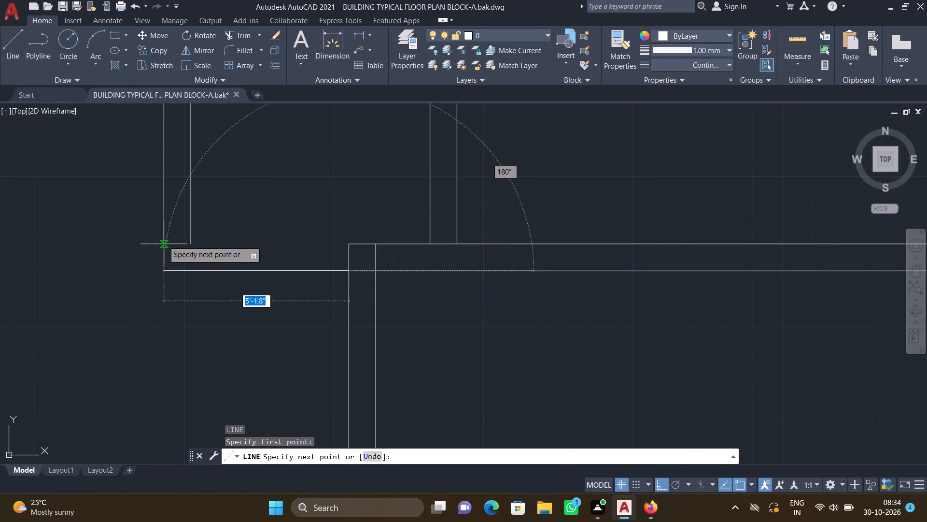
left_click(163, 270)
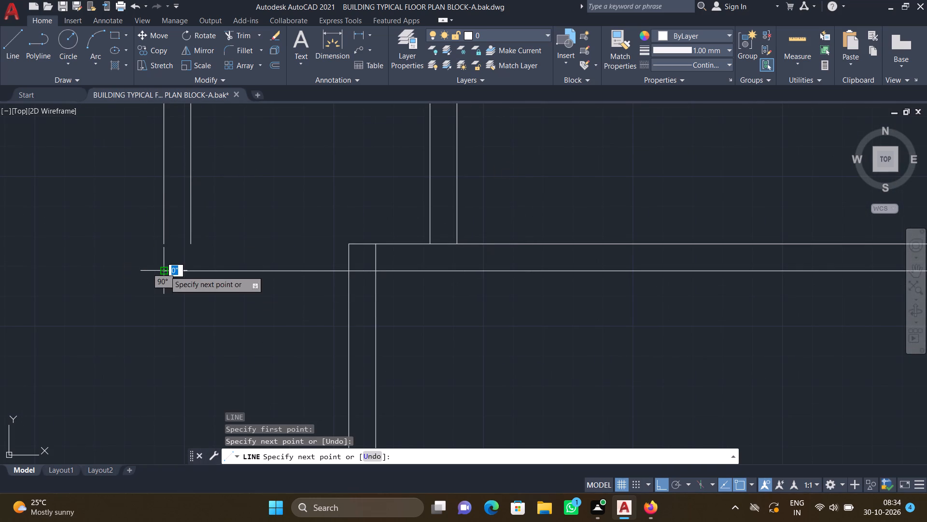
key("Return")
Extend both lines of the projecting outer wall up and down to meet the two new horizontal lines.
scroll(165, 270, "down", 2)
middle_click_drag(174, 240, 188, 291)
scroll(204, 130, "up", 1)
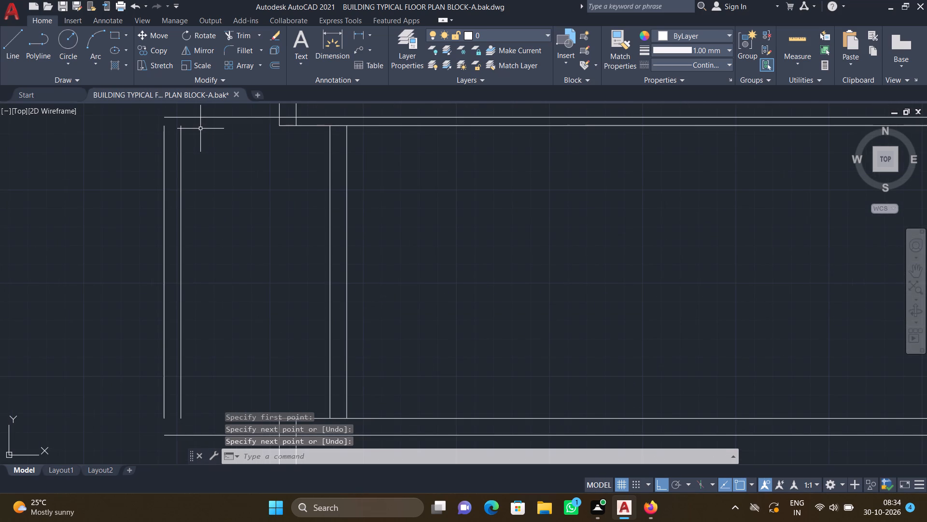
type("EX")
key("Return")
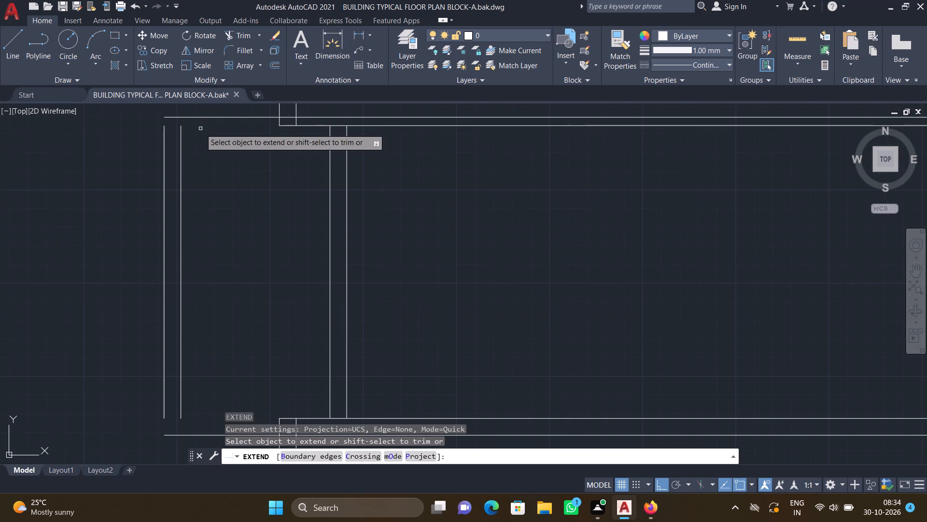
left_click(182, 125)
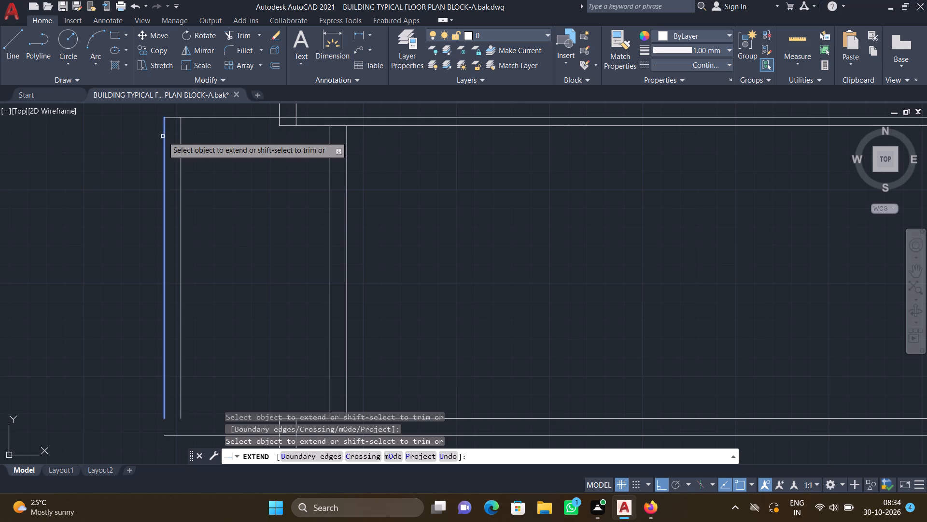
left_click(163, 137)
scroll(182, 176, "down", 3)
middle_click_drag(163, 278, 176, 231)
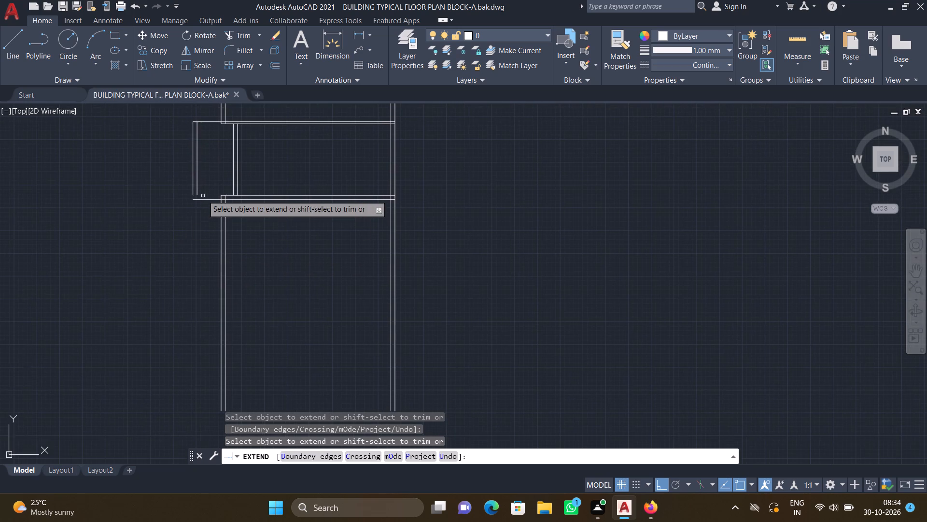
scroll(202, 188, "up", 3)
left_click(166, 206)
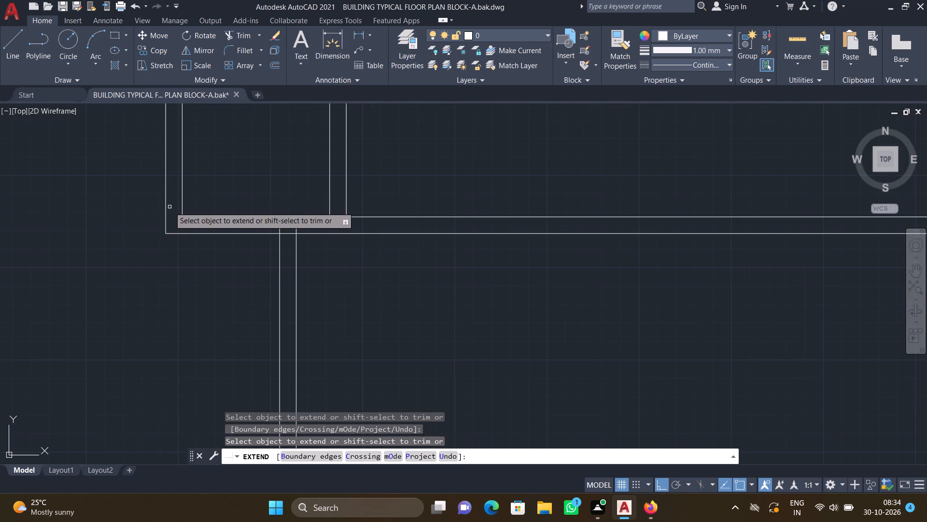
left_click(182, 209)
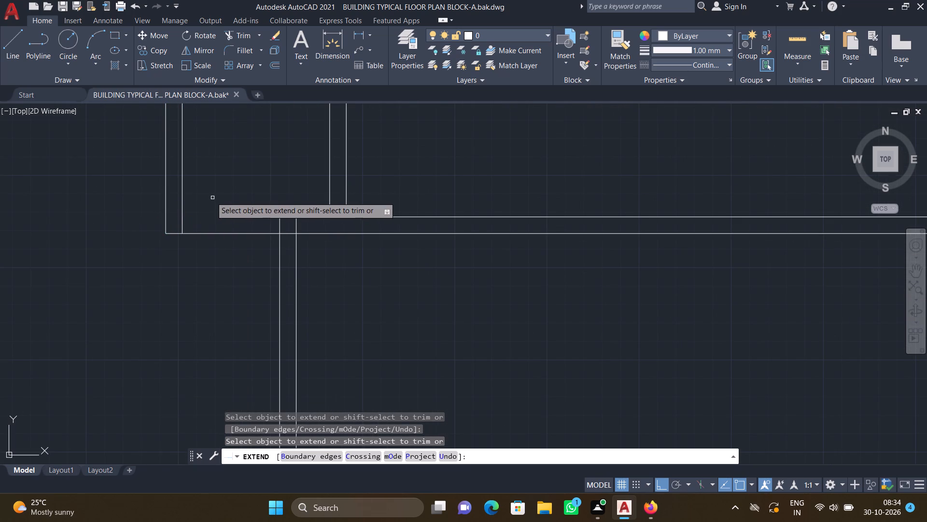
key("Return")
Draw a line about 5'-1.8" long continuing the 4.5" partition's lower line left to the projecting wall's outer line.
scroll(214, 214, "down", 2)
middle_click_drag(200, 249, 191, 317)
key("l")
key("Return")
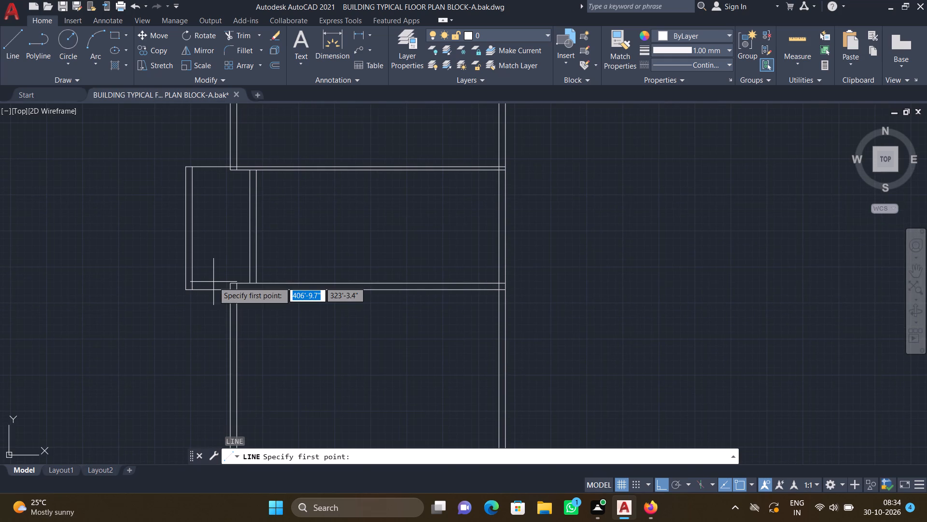
scroll(225, 201, "up", 2)
middle_click_drag(221, 169, 243, 253)
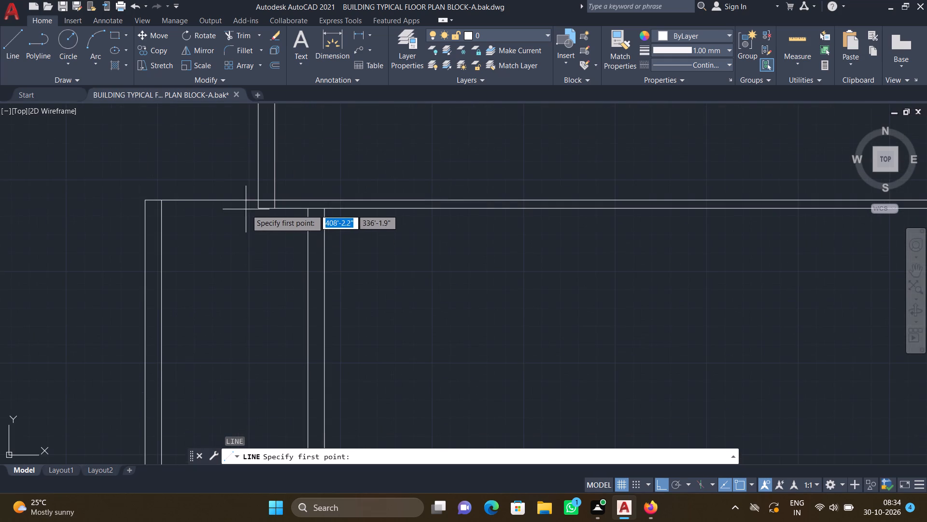
scroll(259, 214, "up", 2)
left_click(253, 200)
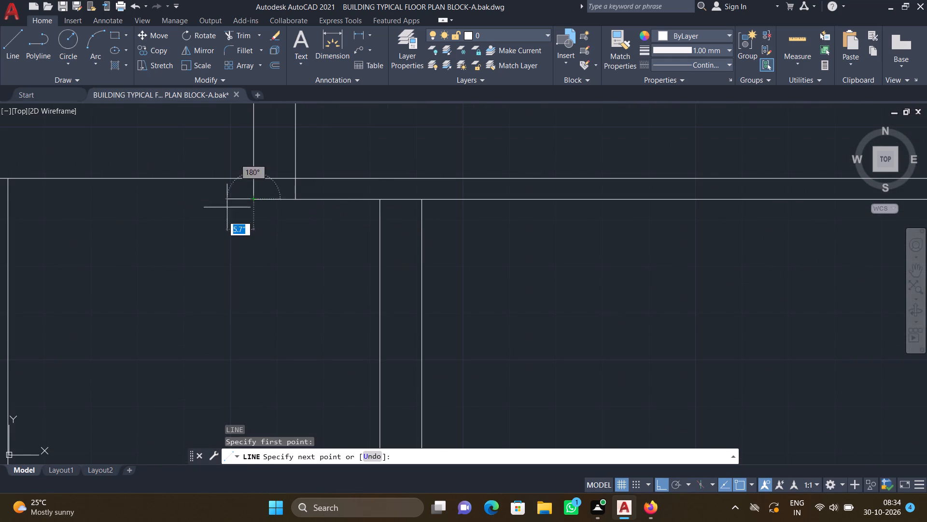
scroll(120, 218, "down", 2)
middle_click_drag(90, 226, 181, 222)
scroll(152, 214, "up", 2)
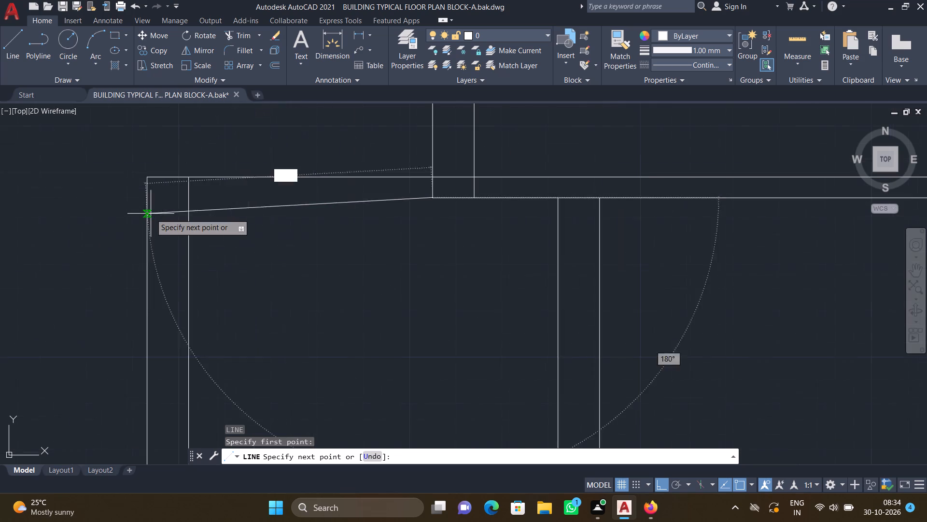
scroll(145, 203, "up", 2)
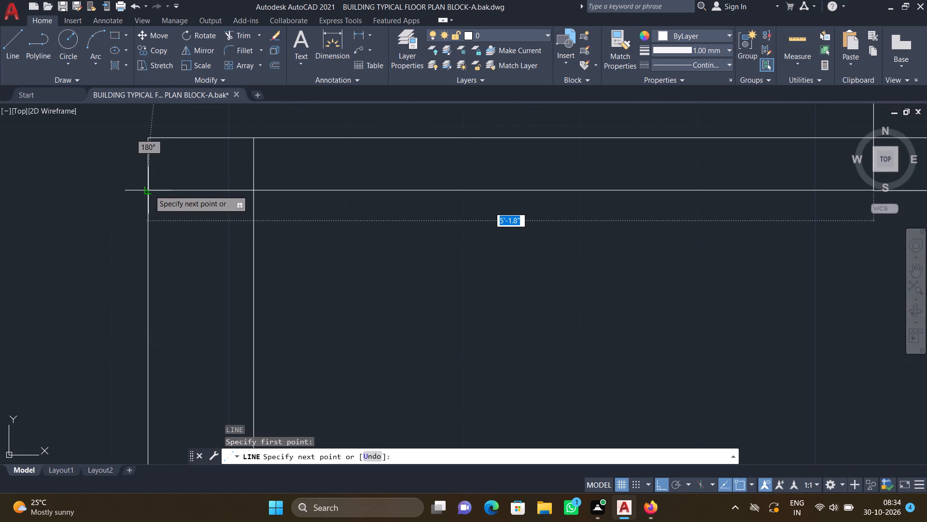
left_click(149, 189)
key("Return")
Draw a line continuing the 9" cross wall's upper line left to the projecting wall's outer line.
scroll(149, 188, "down", 4)
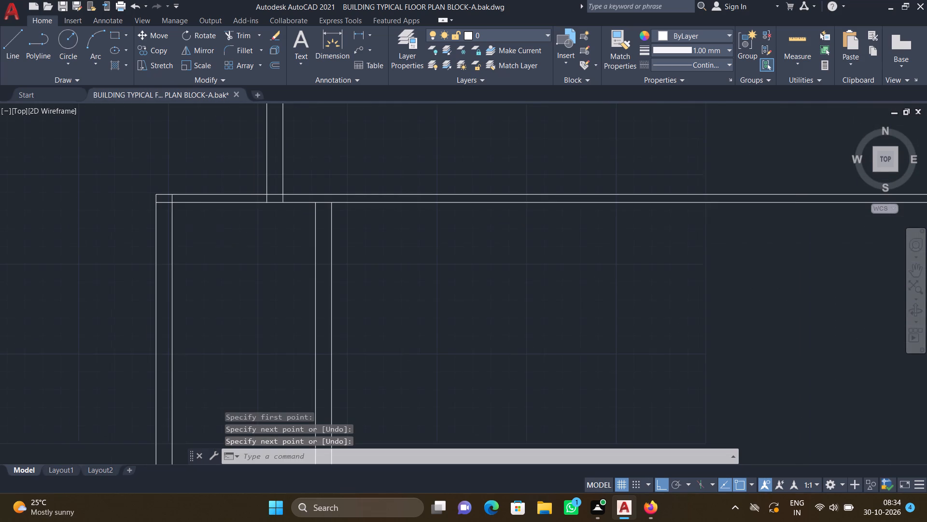
middle_click_drag(222, 269, 224, 230)
scroll(226, 230, "down", 3)
middle_click_drag(200, 284, 241, 257)
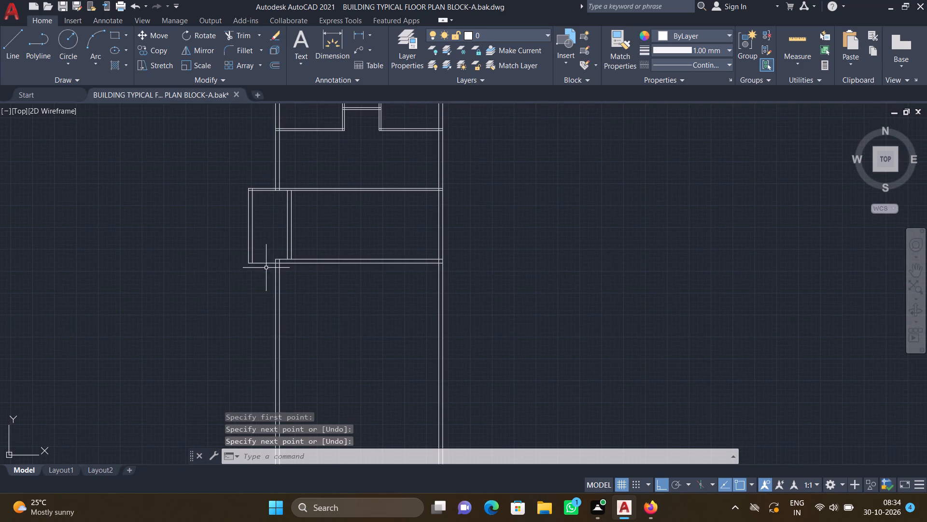
scroll(266, 265, "up", 3)
key("l")
key("Return")
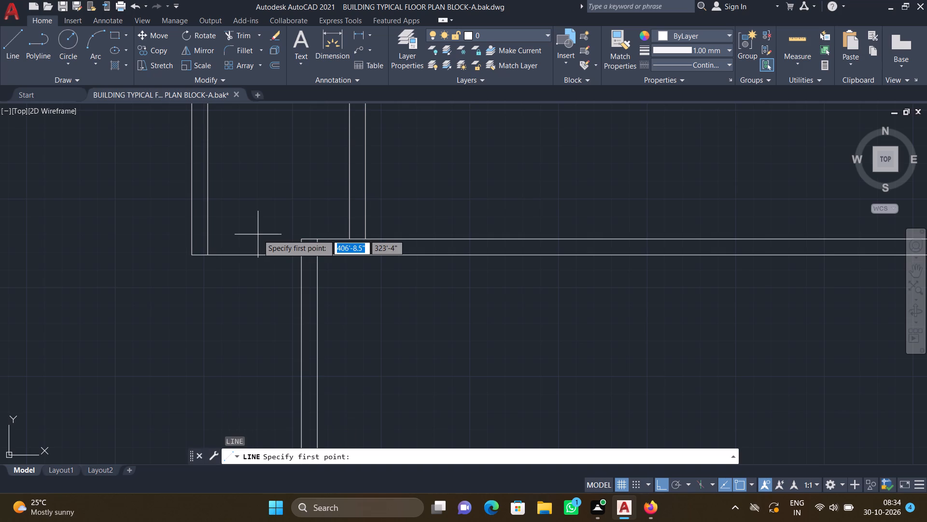
scroll(291, 258, "up", 1)
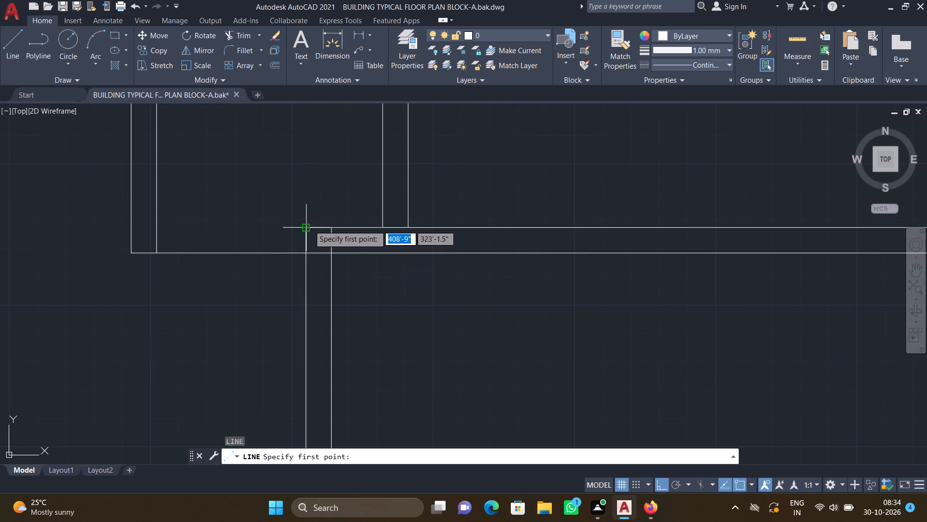
left_click_drag(309, 225, 304, 224)
scroll(145, 230, "up", 2)
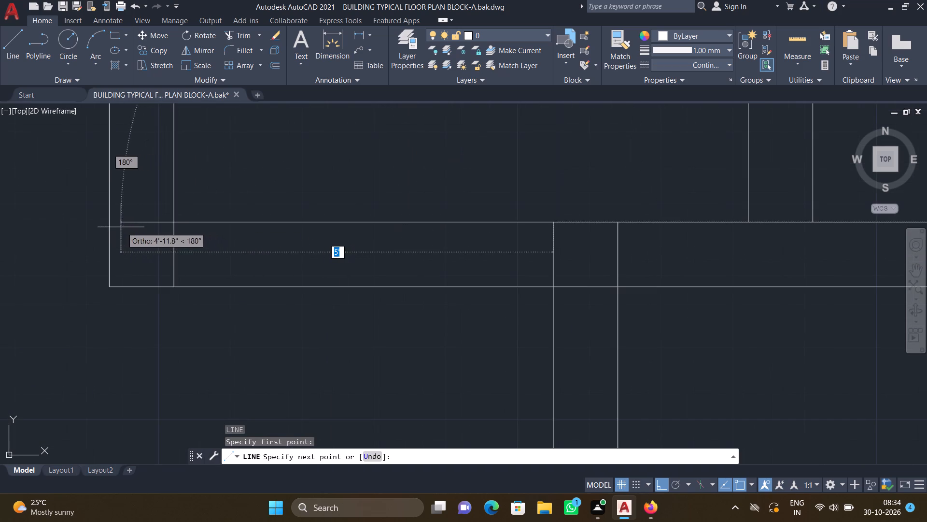
left_click(107, 221)
key("Return")
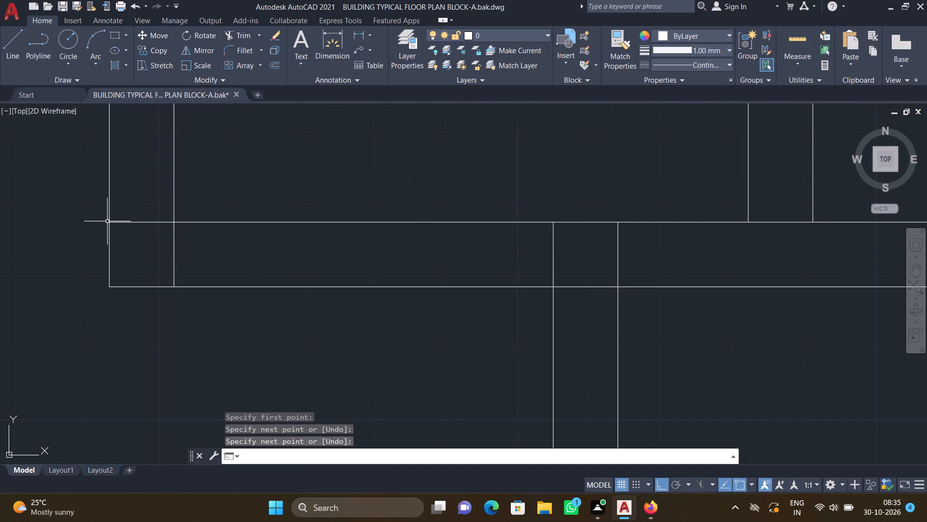
Draw a short horizontal line across the bay room's inner vertical wall, between its two faces, near the wall's upper end.
scroll(107, 221, "down", 4)
middle_click_drag(106, 220, 146, 287)
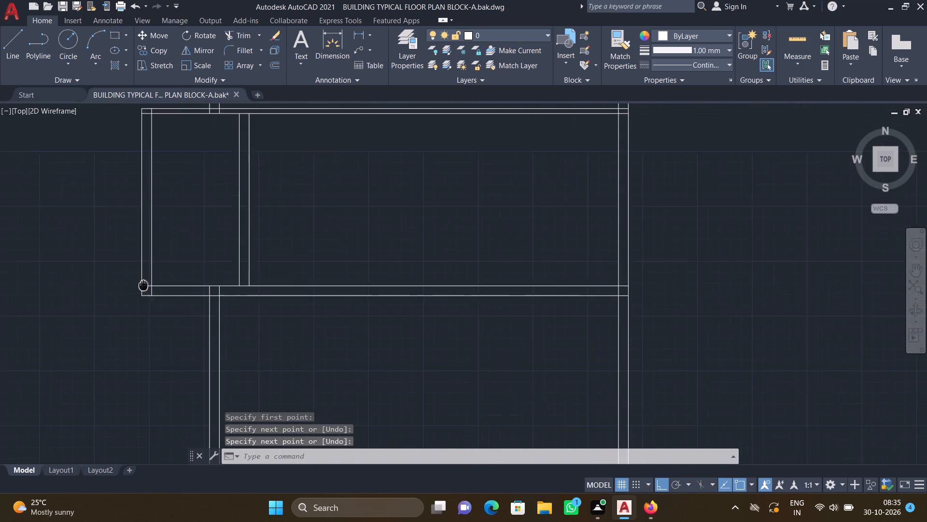
scroll(153, 238, "down", 1)
middle_click_drag(188, 194, 225, 211)
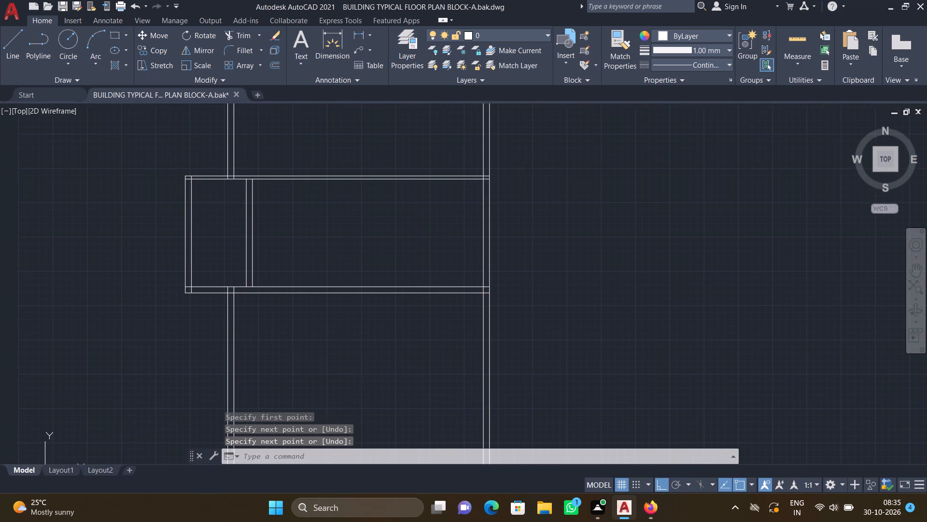
scroll(250, 196, "up", 2)
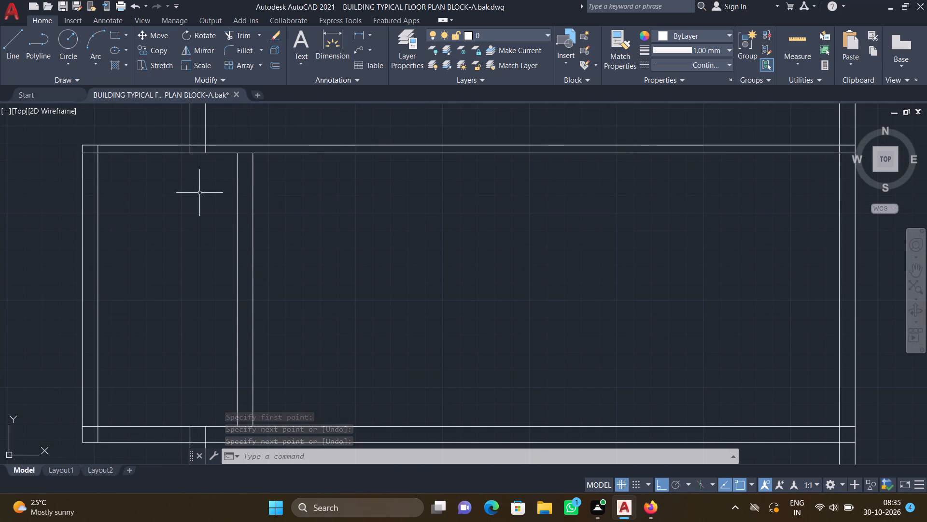
key("l")
key("Return")
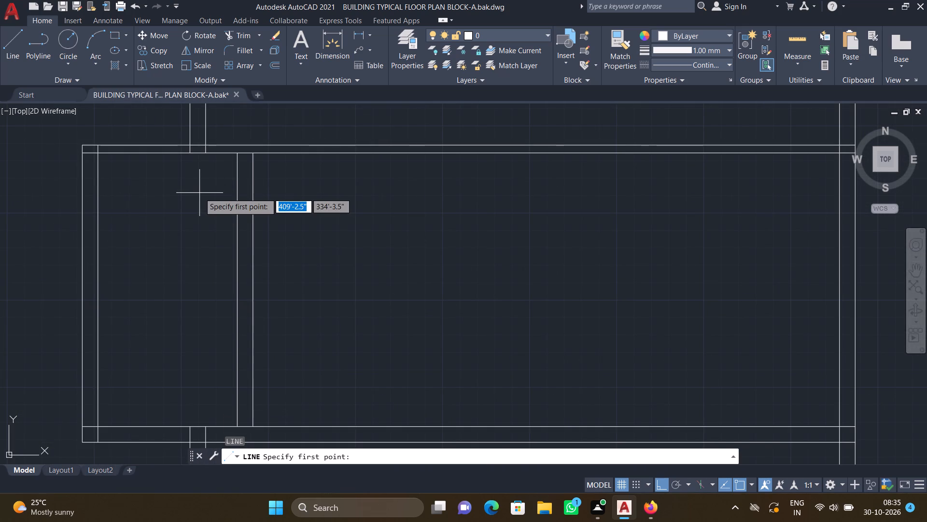
scroll(247, 230, "up", 2)
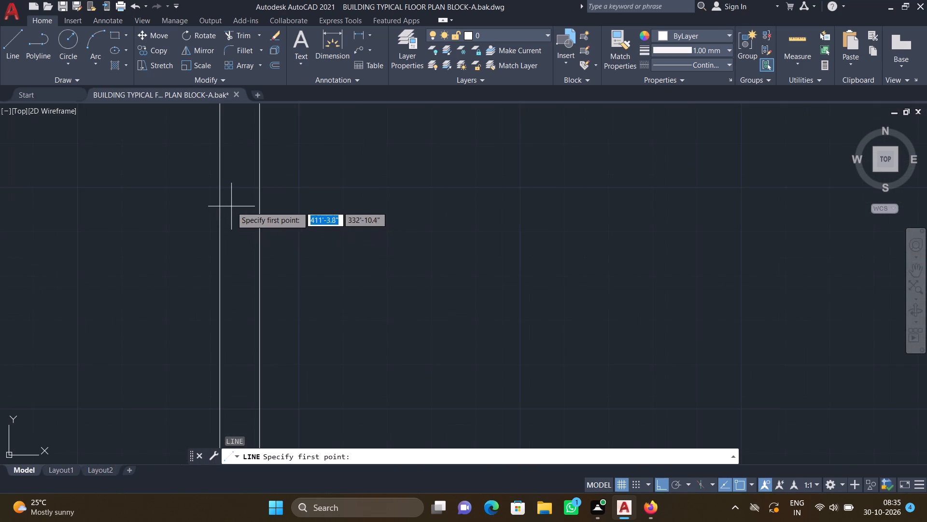
scroll(228, 203, "down", 2)
scroll(224, 183, "up", 1)
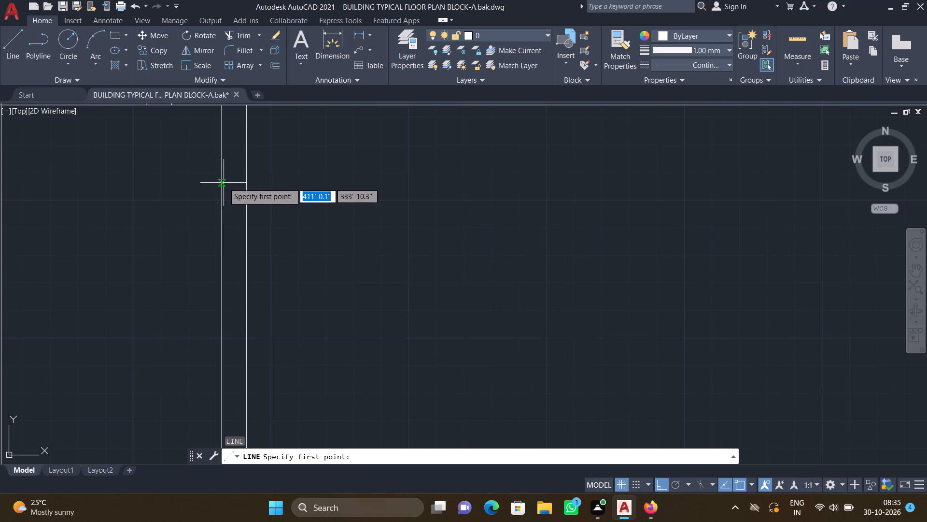
left_click(222, 179)
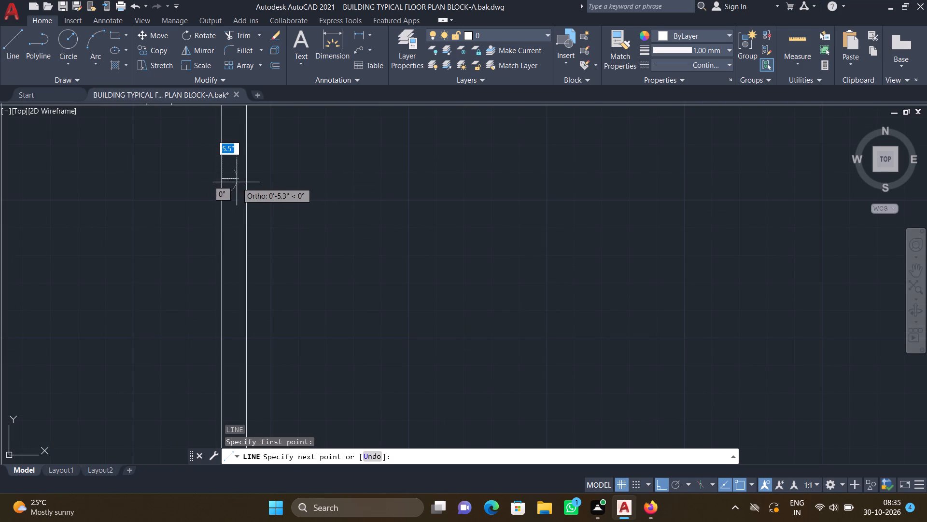
scroll(237, 182, "up", 2)
left_click(260, 174)
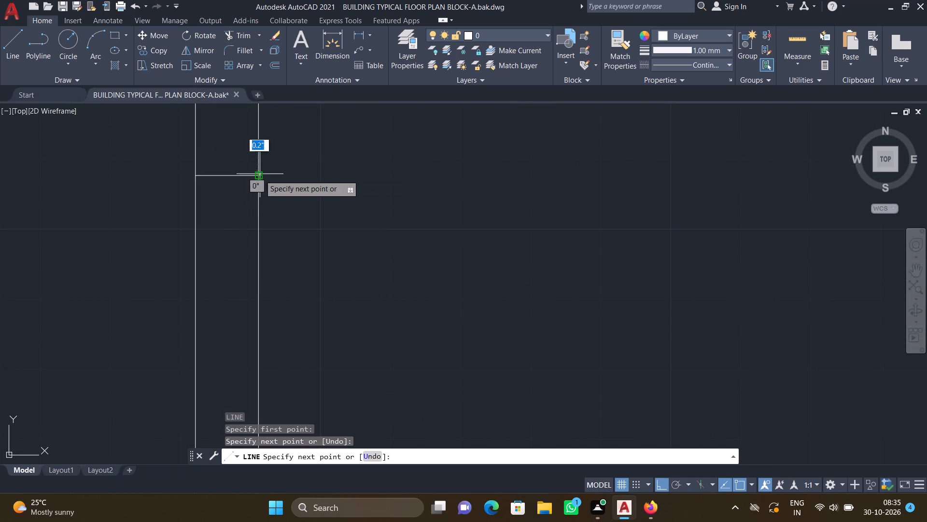
key("Return")
Draw a matching short horizontal line across the same inner vertical wall near its lower end.
scroll(261, 163, "down", 3)
middle_click_drag(208, 224, 209, 222)
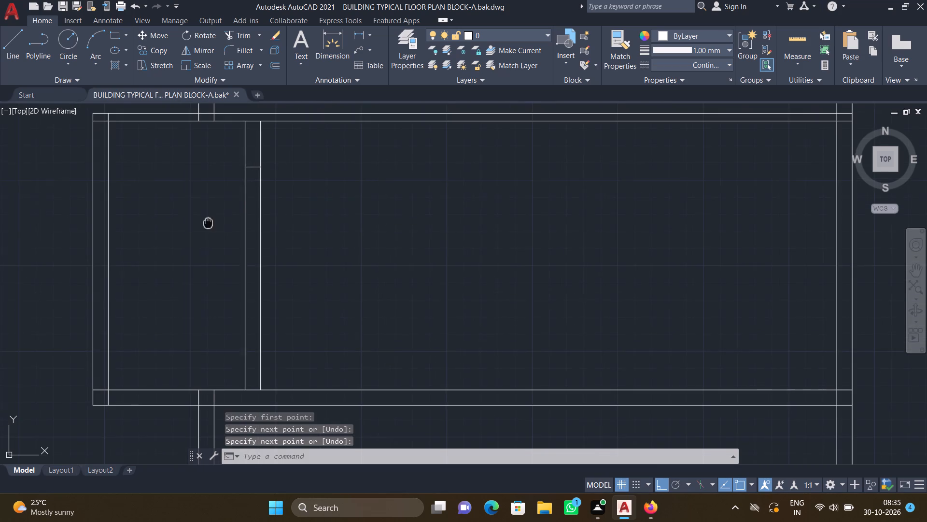
middle_click_drag(209, 222, 260, 203)
scroll(298, 286, "up", 2)
key("l")
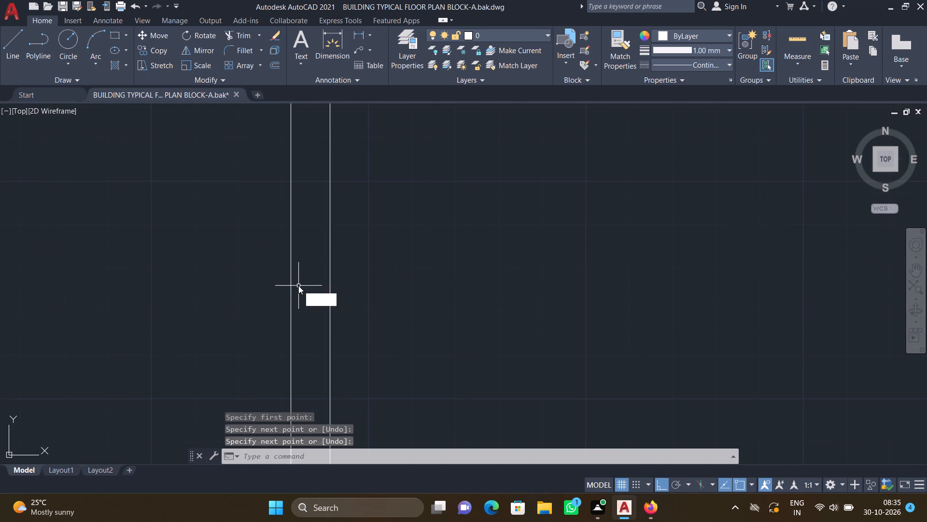
key("Return")
scroll(300, 284, "down", 2)
middle_click_drag(293, 320, 271, 290)
scroll(283, 308, "down", 1)
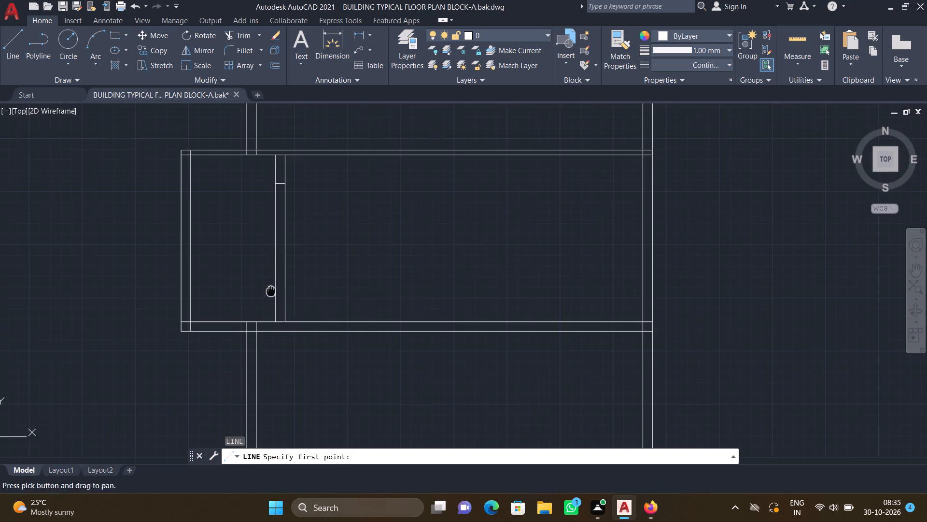
scroll(283, 287, "up", 2)
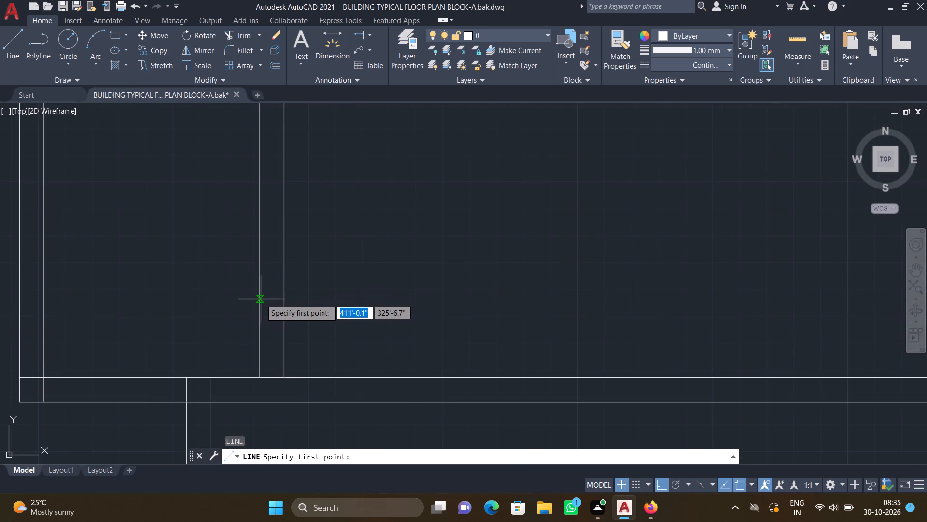
scroll(259, 303, "up", 1)
left_click(259, 303)
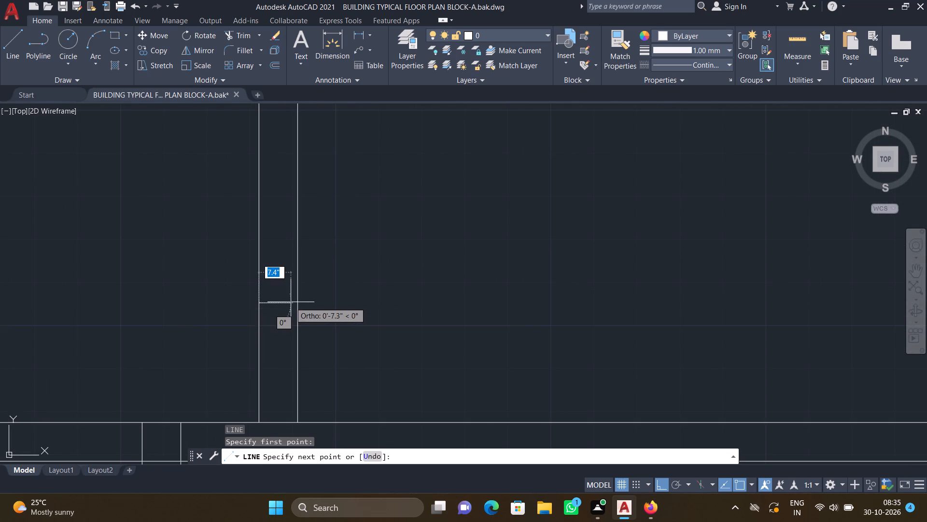
scroll(291, 302, "up", 2)
left_click(301, 307)
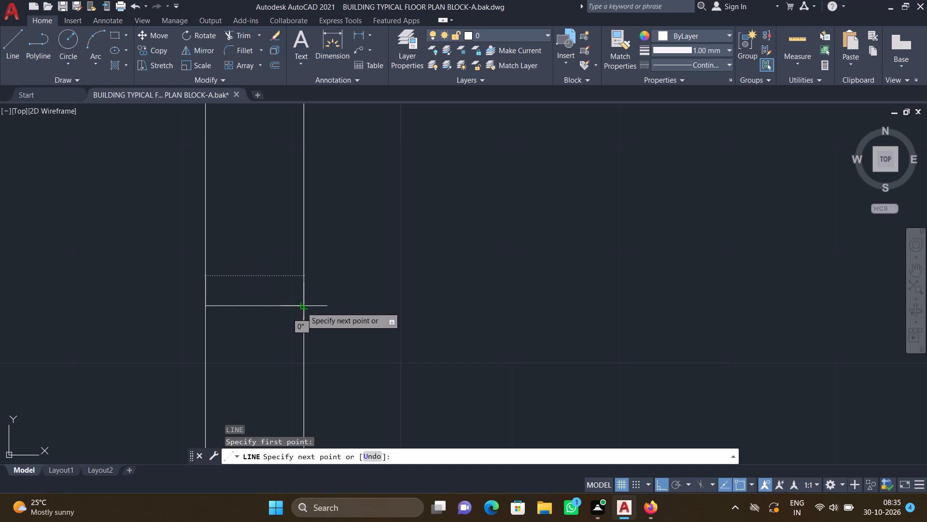
key("Return")
Draw a vertical line about 8'-6" long between the two short cross lines, left of the inner wall's centre.
scroll(278, 306, "down", 4)
middle_click_drag(252, 219, 245, 251)
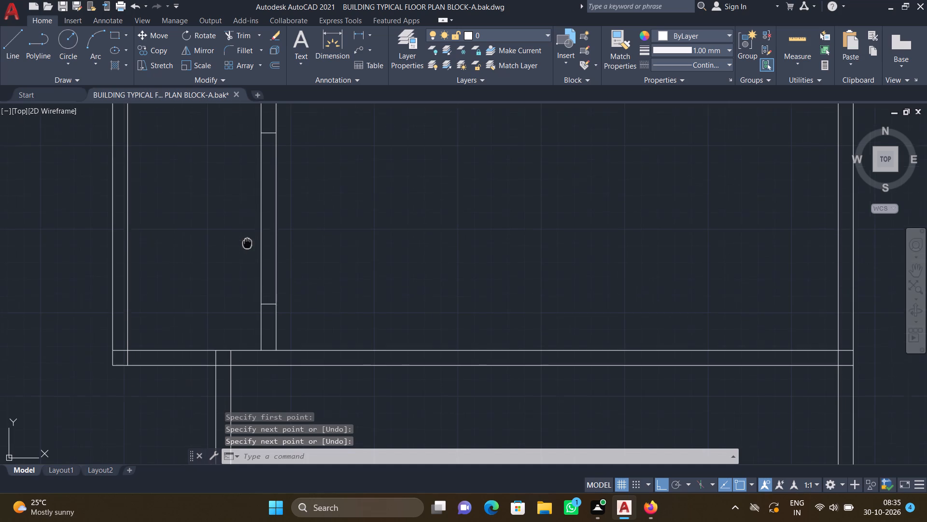
middle_click_drag(245, 251, 245, 272)
scroll(264, 193, "up", 3)
key("l")
key("Return")
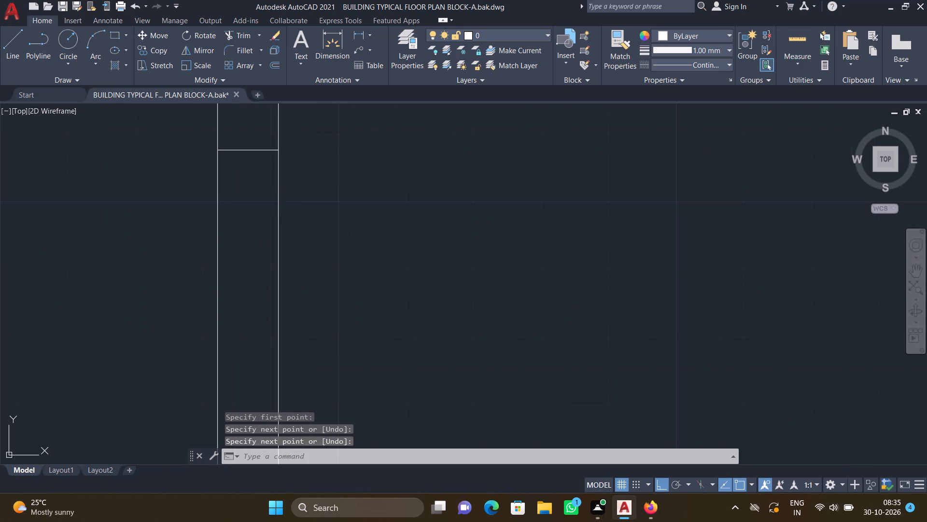
scroll(230, 146, "up", 2)
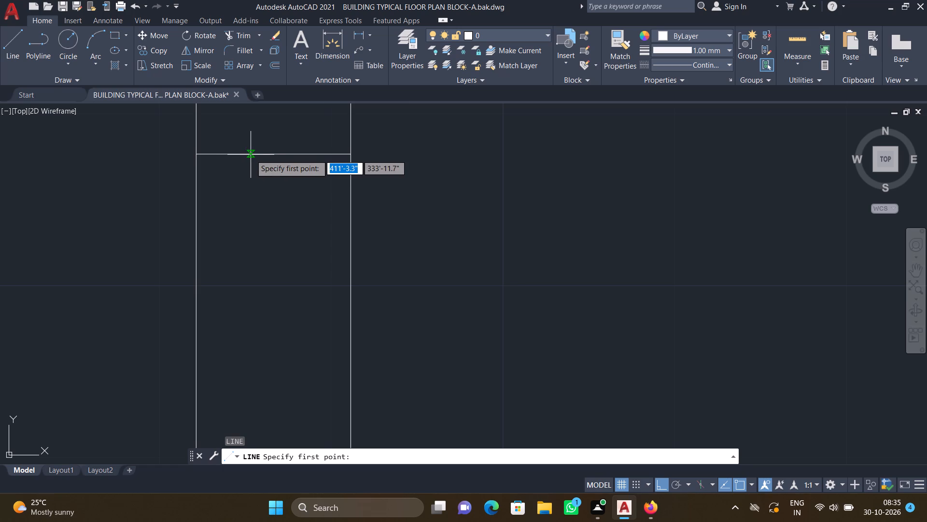
left_click(251, 155)
scroll(241, 235, "down", 2)
middle_click_drag(240, 300, 240, 228)
scroll(240, 228, "down", 3)
scroll(236, 268, "up", 1)
middle_click_drag(231, 295, 233, 284)
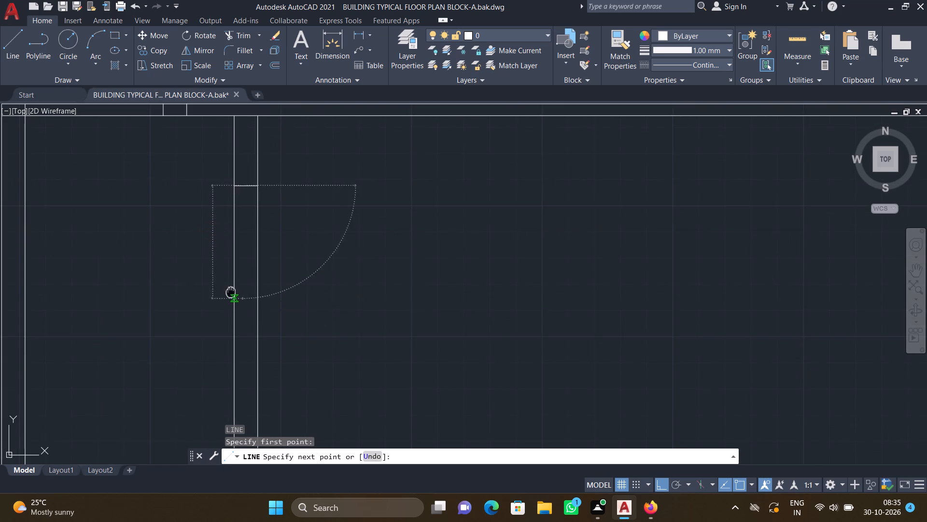
middle_click_drag(233, 284, 246, 234)
scroll(248, 376, "up", 2)
middle_click_drag(250, 370, 248, 288)
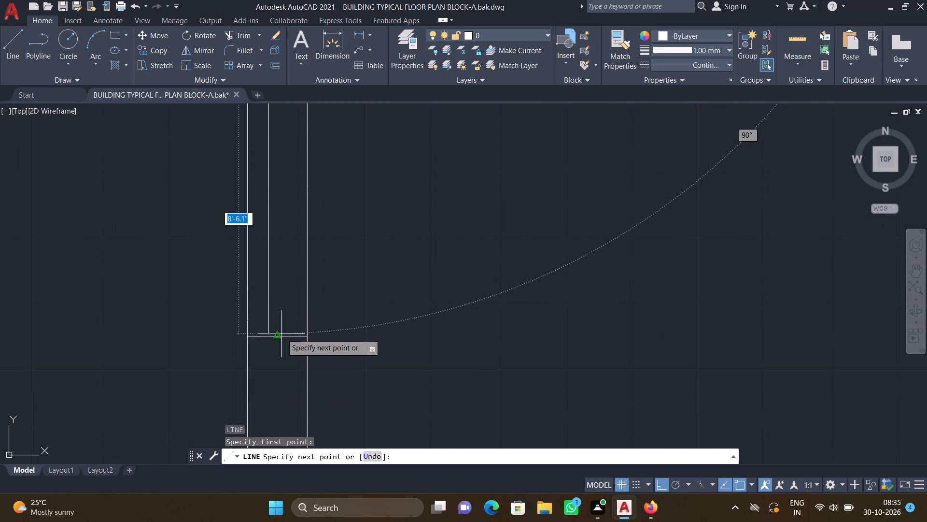
scroll(279, 332, "up", 2)
left_click(253, 348)
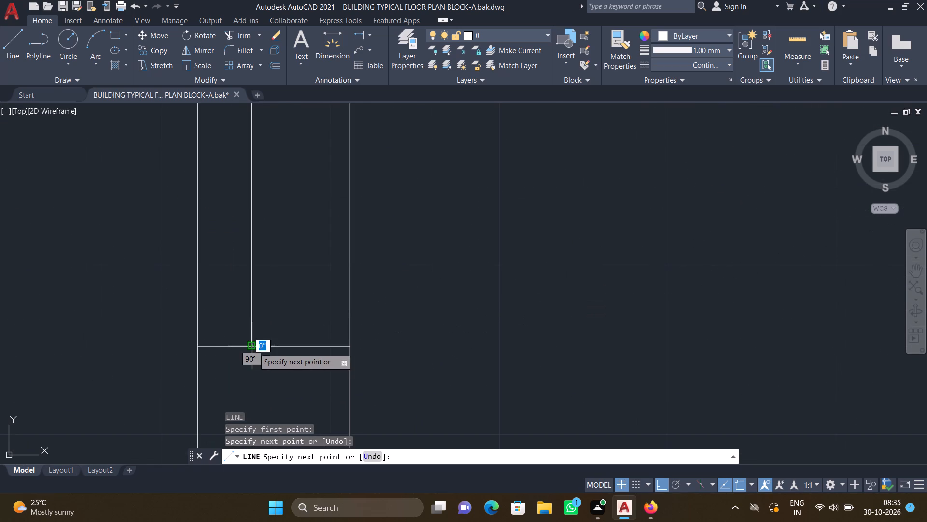
key("Return")
Draw a second vertical line about 8'-6" long between the short cross lines, just right of the first one.
scroll(256, 344, "down", 4)
middle_click_drag(266, 266, 247, 390)
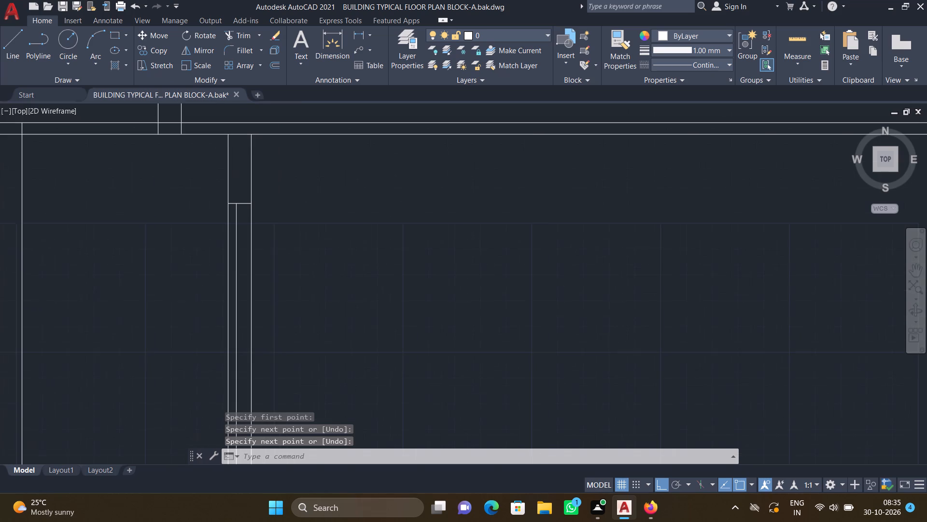
scroll(250, 210, "up", 3)
key("l")
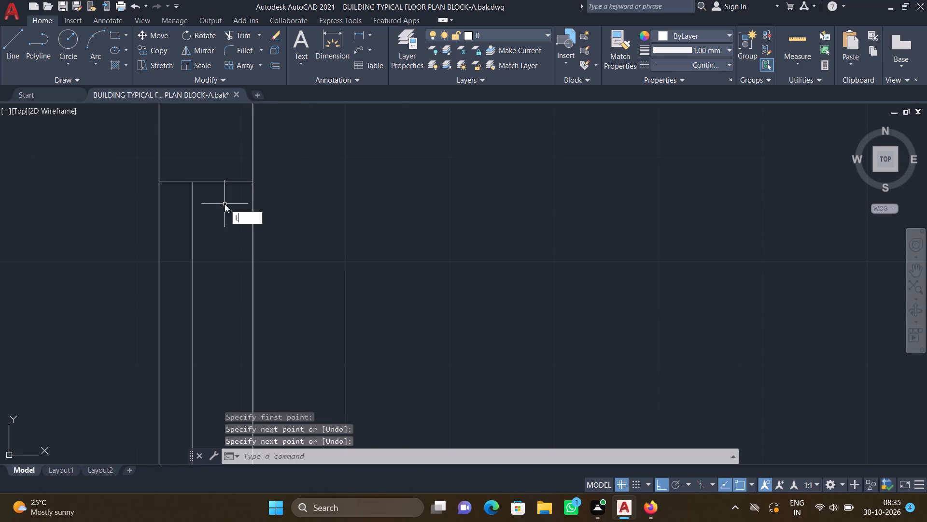
key("Return")
scroll(217, 196, "up", 1)
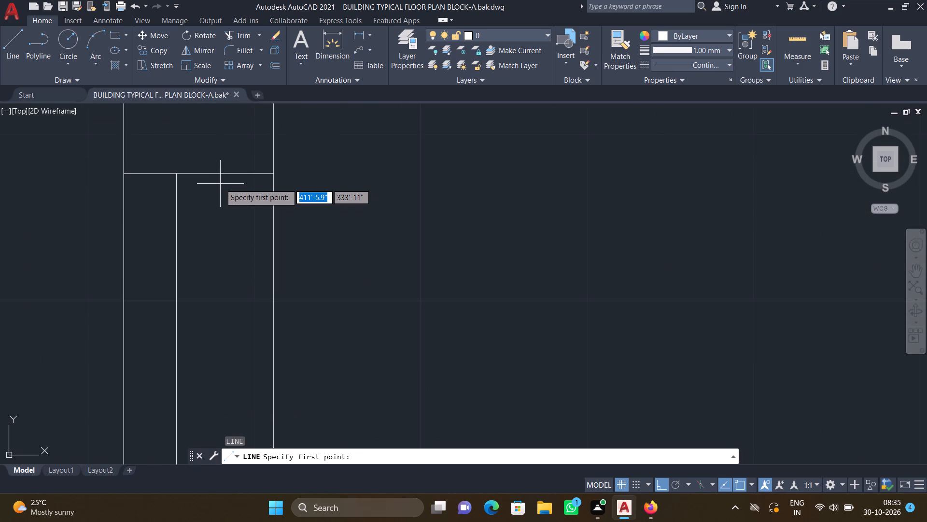
left_click(215, 174)
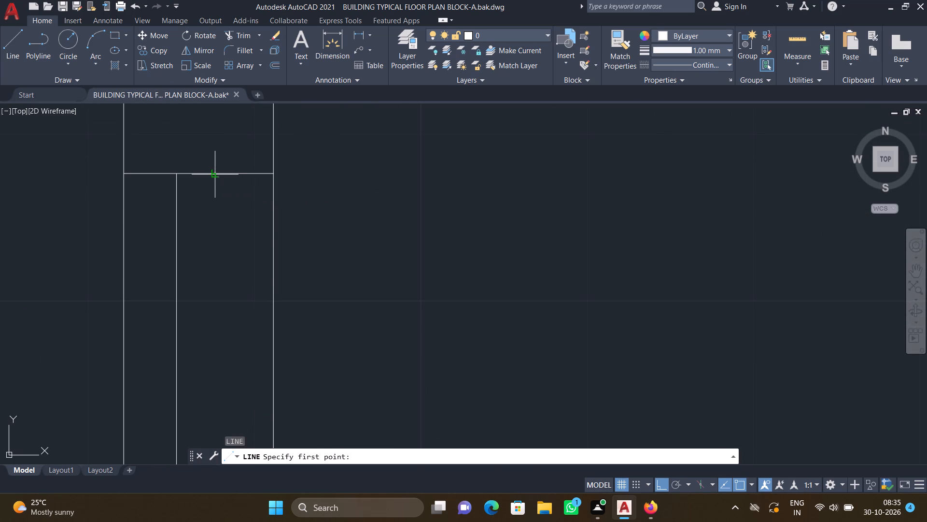
scroll(215, 264, "down", 2)
middle_click_drag(215, 332, 225, 247)
scroll(225, 247, "down", 3)
middle_click_drag(225, 336, 231, 269)
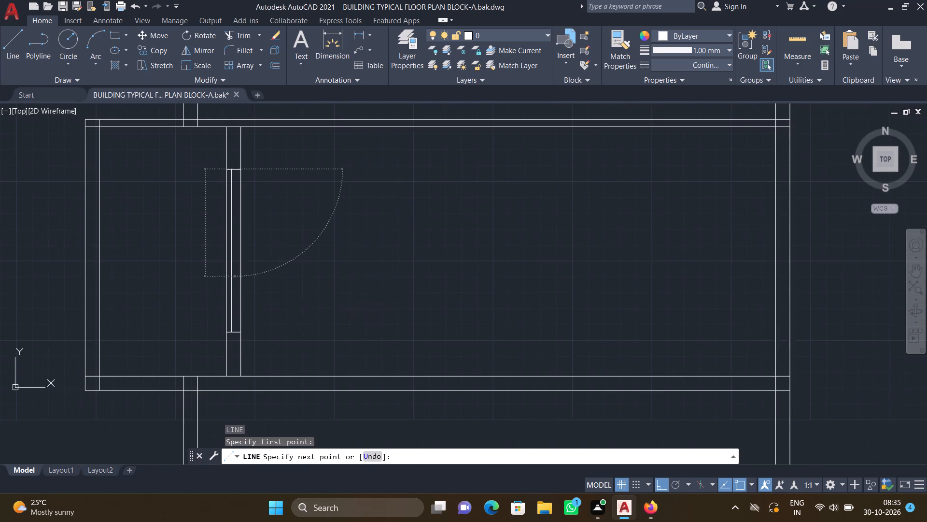
scroll(243, 328, "up", 4)
scroll(205, 334, "up", 2)
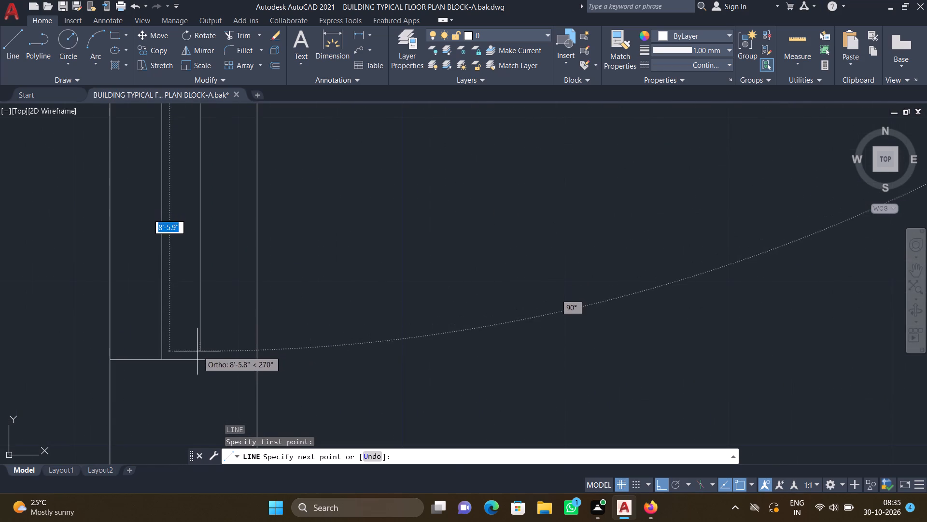
left_click(197, 362)
key("Return")
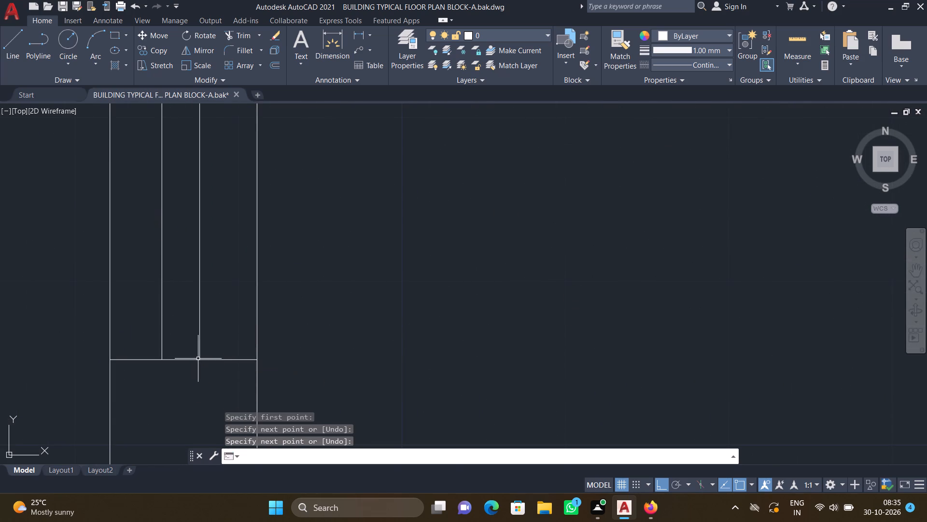
Draw an L-shaped line inside the projecting wall, about 13'-7" down from the upper cross wall and about 4'-11" right to the vertical wall below.
scroll(219, 315, "down", 5)
middle_click_drag(146, 290, 293, 332)
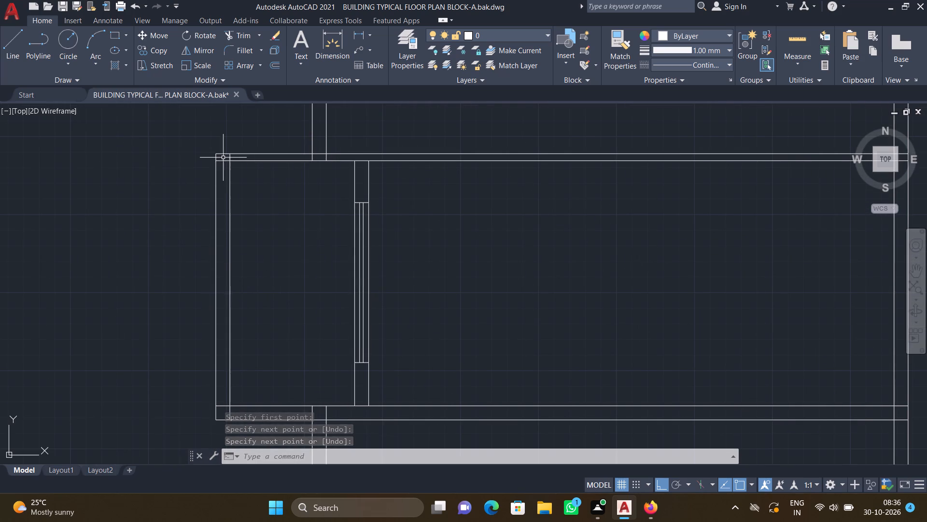
scroll(224, 160, "up", 2)
key("l")
key("Return")
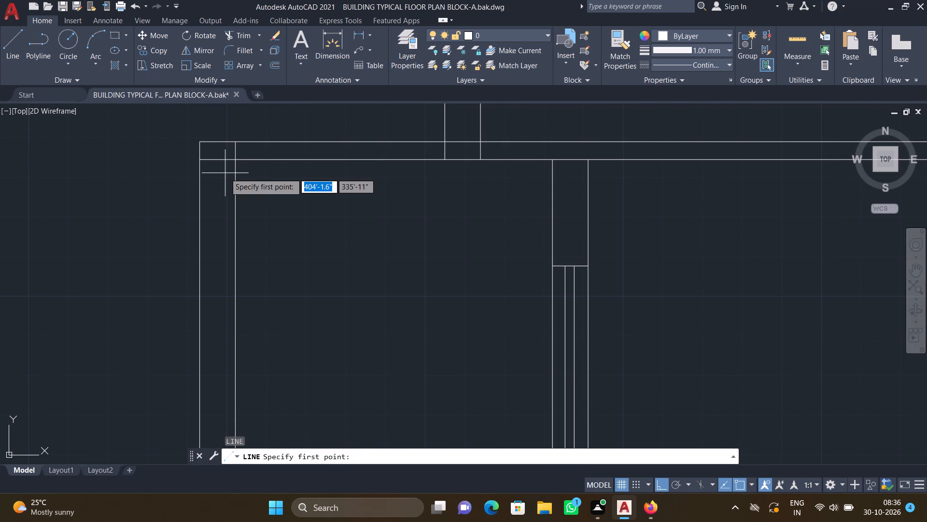
scroll(217, 160, "down", 1)
middle_click_drag(195, 182, 258, 180)
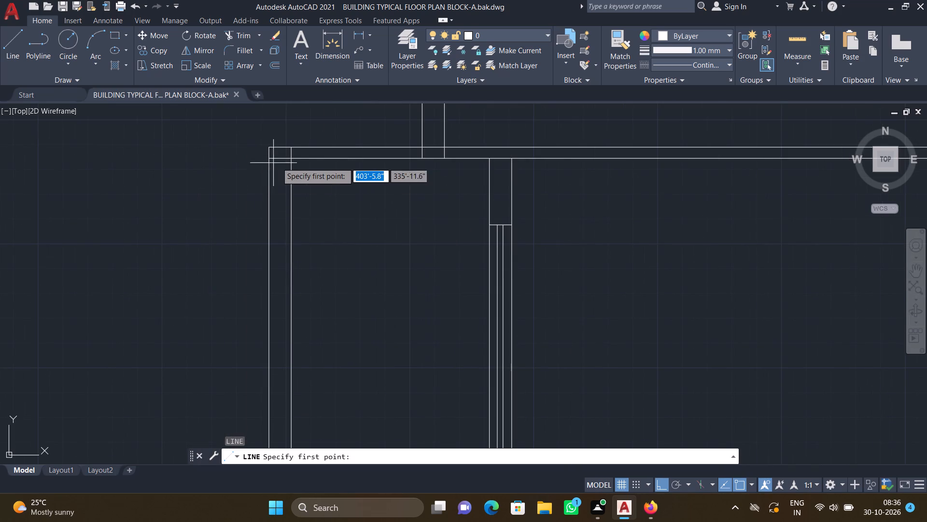
scroll(282, 162, "up", 3)
left_click_drag(247, 146, 248, 151)
scroll(247, 236, "down", 3)
middle_click_drag(245, 290, 239, 221)
scroll(241, 221, "down", 2)
middle_click_drag(231, 311, 230, 267)
scroll(250, 313, "up", 3)
scroll(211, 285, "up", 1)
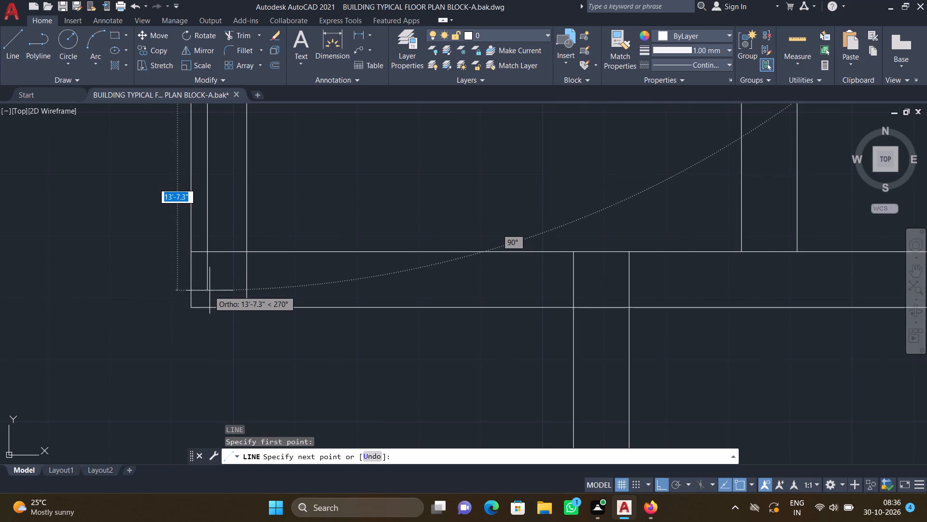
left_click(210, 290)
middle_click_drag(313, 289, 191, 287)
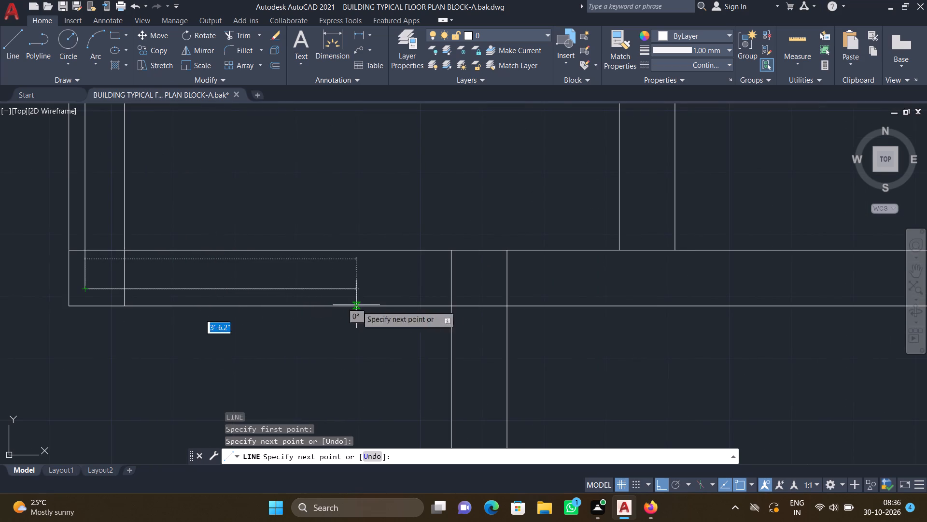
scroll(435, 290, "up", 1)
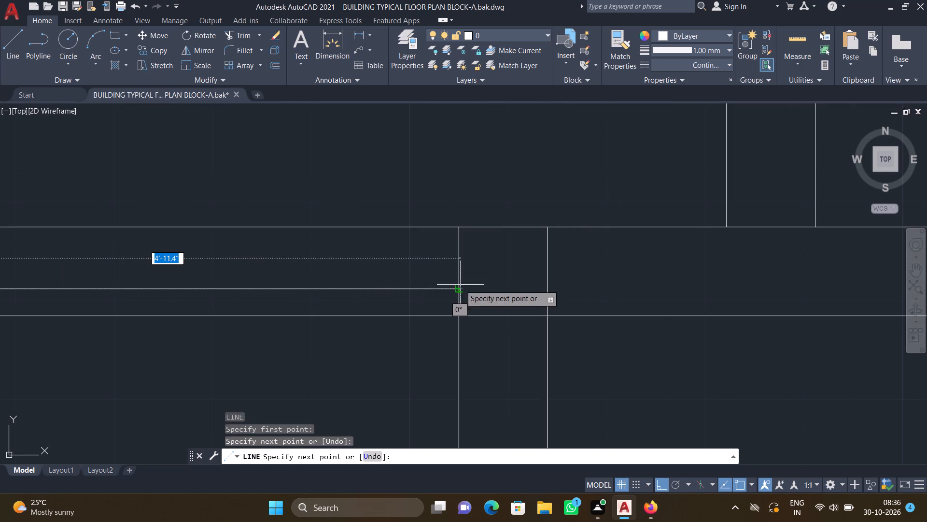
left_click(460, 285)
key("Return")
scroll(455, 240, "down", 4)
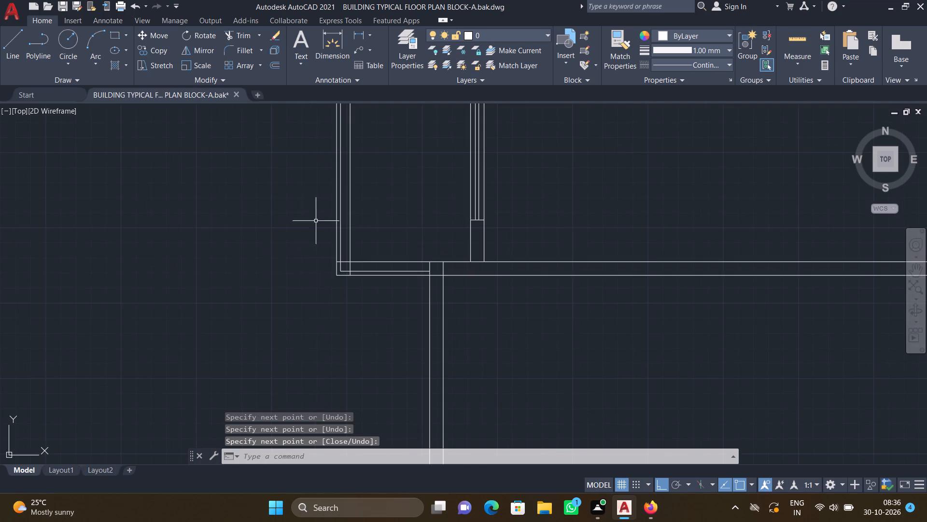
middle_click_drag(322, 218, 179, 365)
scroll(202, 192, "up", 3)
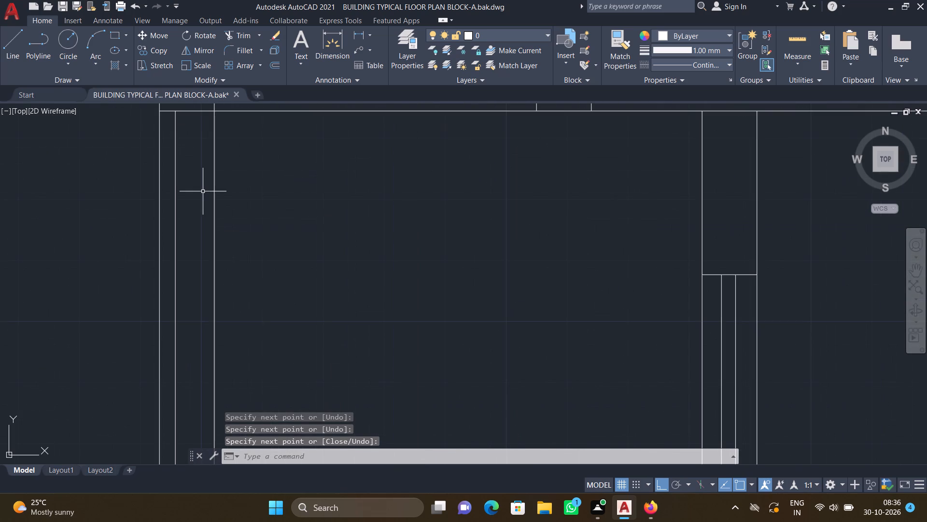
Draw a second L-shaped line inside the projecting wall, about 13'-5" down from the upper cross wall and about 4'-8" across to the vertical wall below.
key("l")
key("Return")
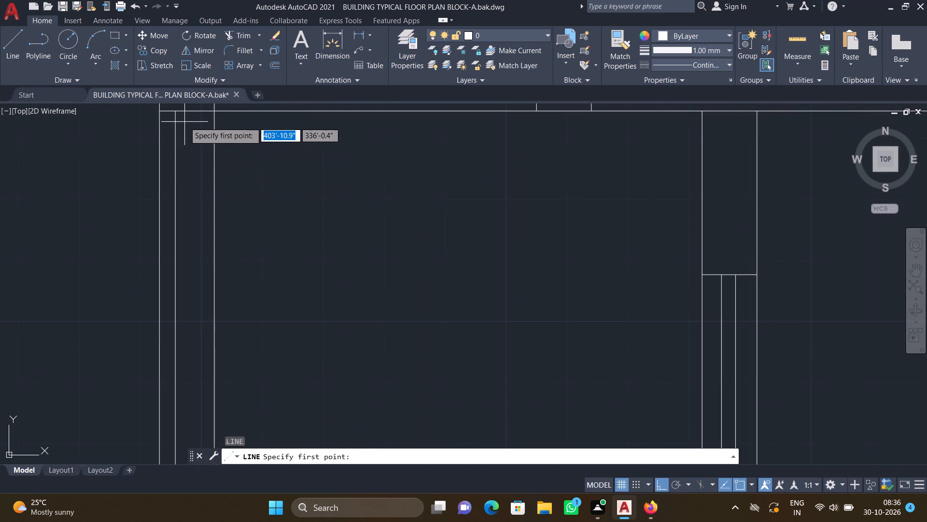
scroll(193, 117, "up", 1)
middle_click_drag(188, 125, 181, 185)
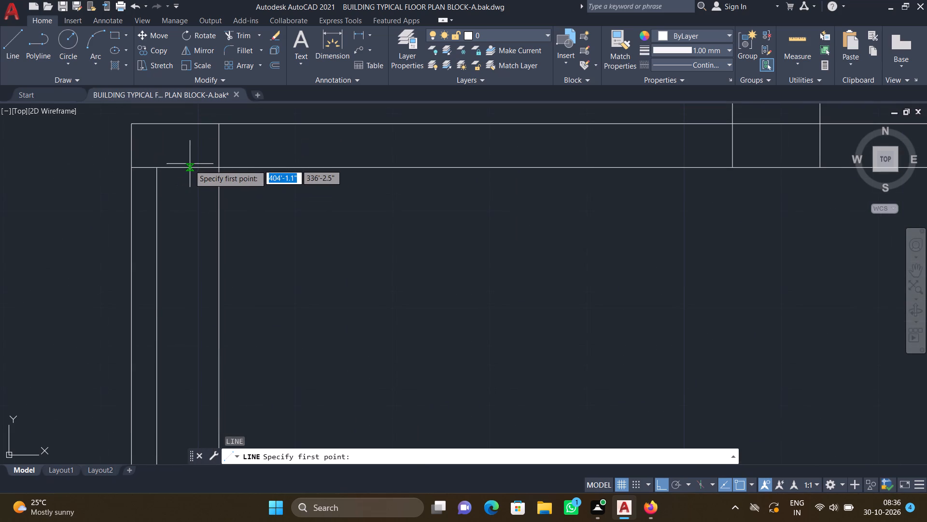
left_click(185, 167)
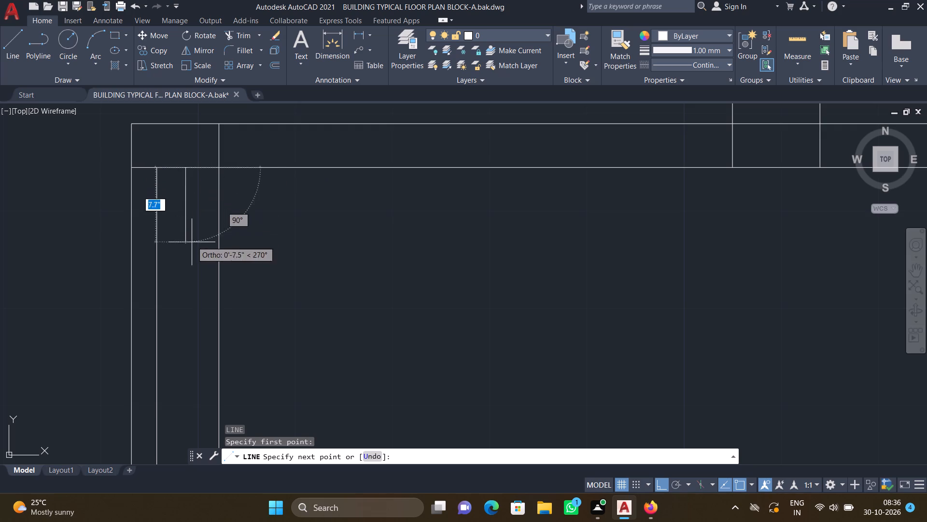
scroll(192, 250, "down", 2)
middle_click_drag(182, 317, 164, 238)
scroll(164, 237, "down", 3)
middle_click_drag(166, 348, 157, 298)
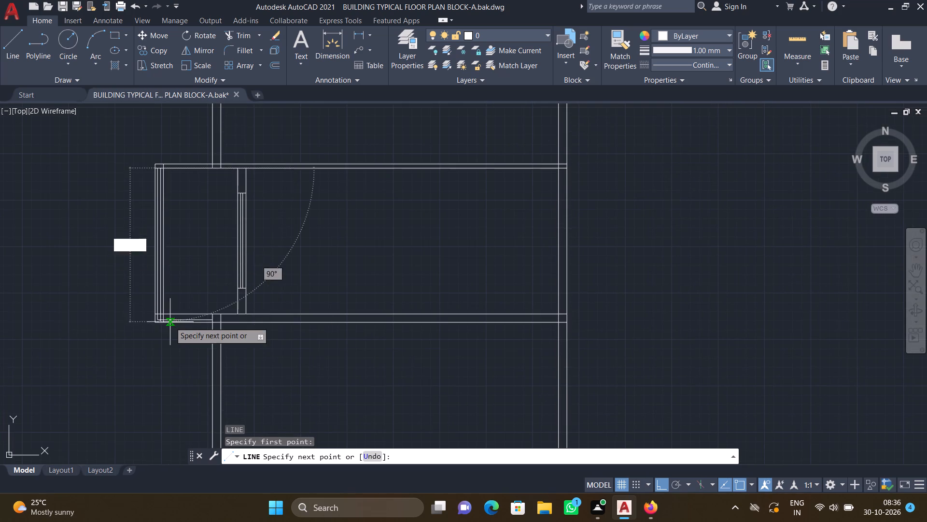
scroll(170, 322, "up", 4)
scroll(131, 305, "up", 2)
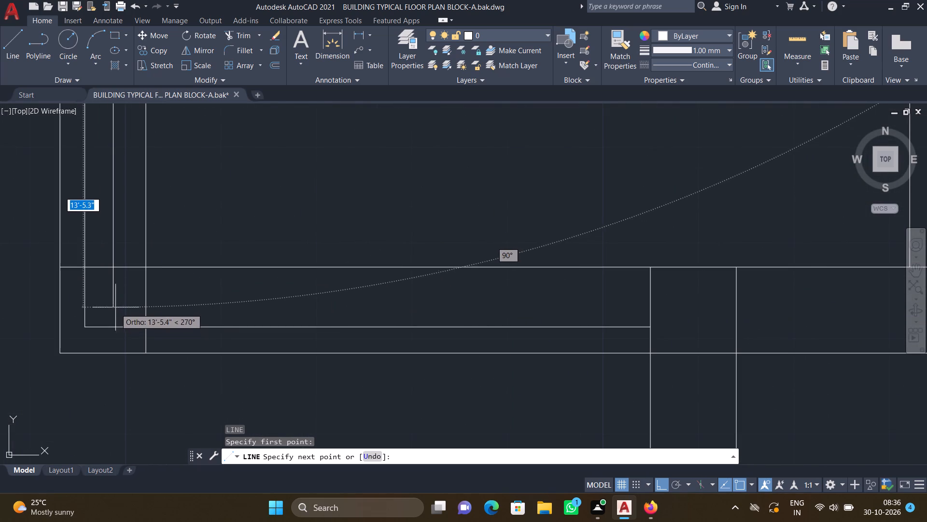
left_click(113, 303)
scroll(247, 307, "down", 2)
middle_click_drag(313, 312, 312, 312)
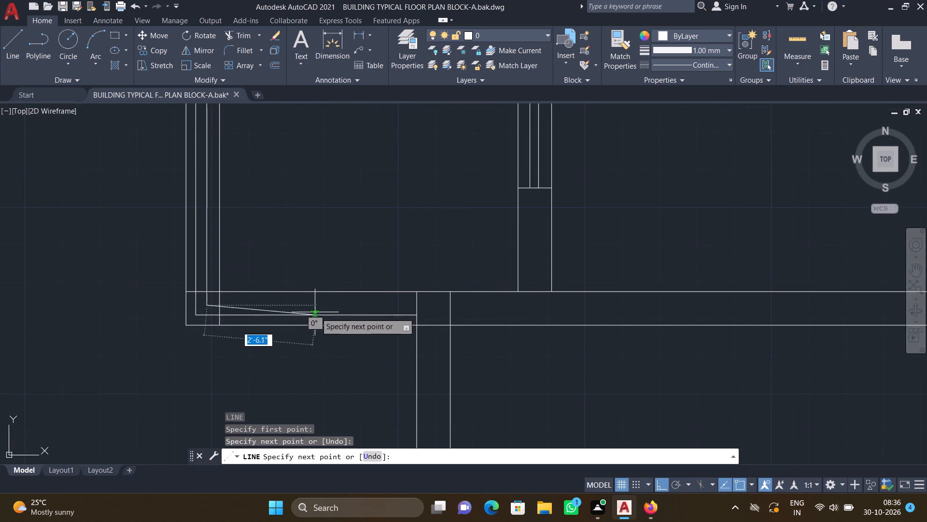
middle_click_drag(312, 312, 229, 293)
scroll(315, 290, "up", 2)
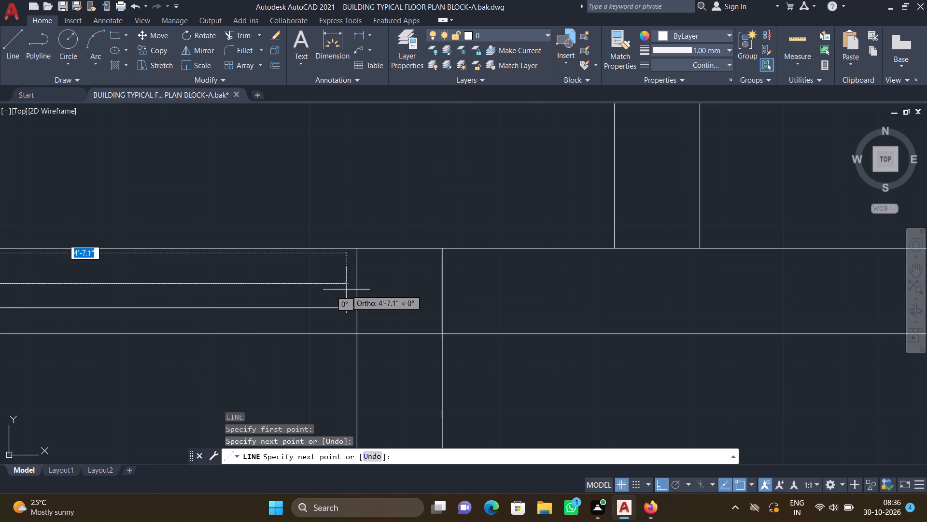
left_click(355, 284)
key("Return")
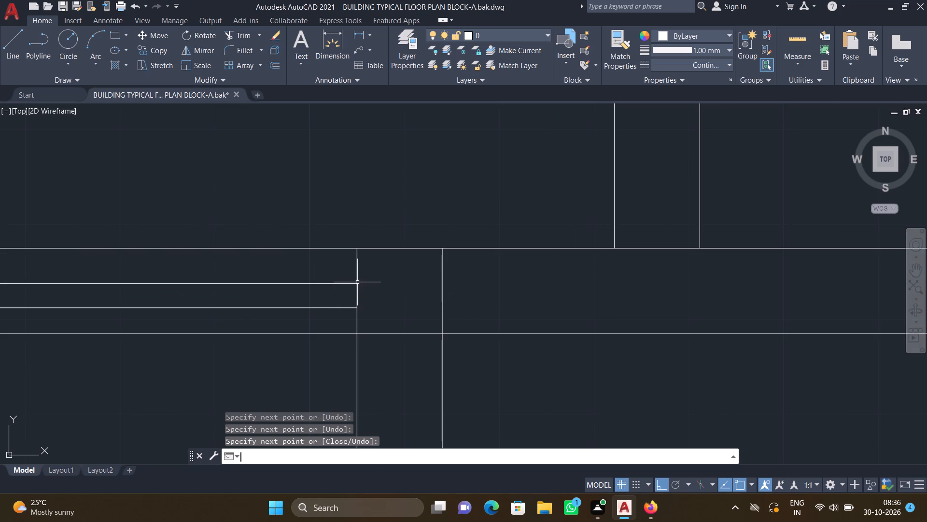
Trim the crossing inner wall line segments at the projecting bay's lower outer corner, leaving clean nested L-shaped corners.
scroll(355, 282, "down", 3)
middle_click_drag(207, 287, 271, 288)
scroll(306, 276, "up", 3)
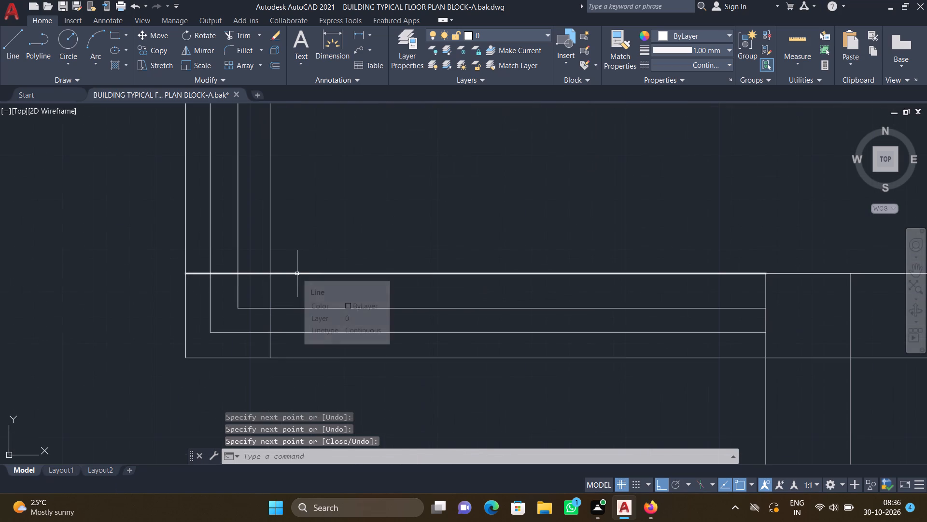
type("TR")
key("Return")
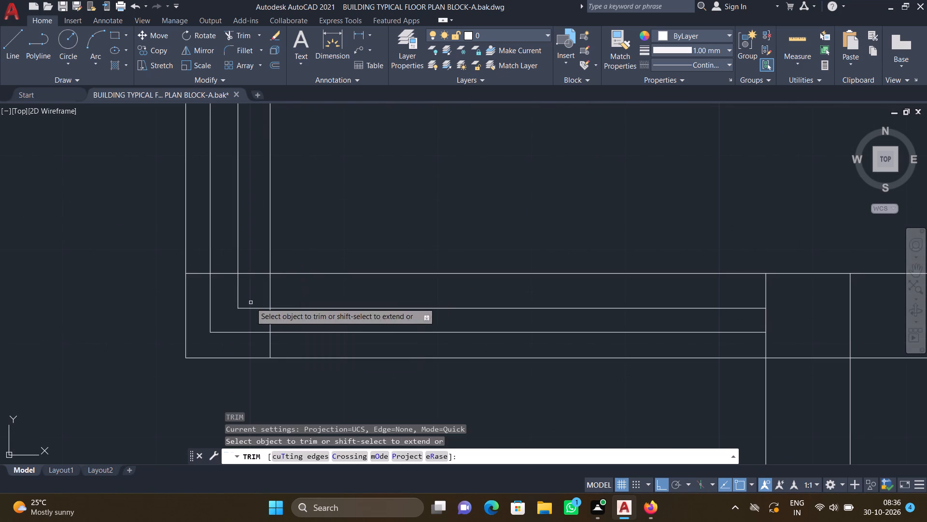
left_click(255, 273)
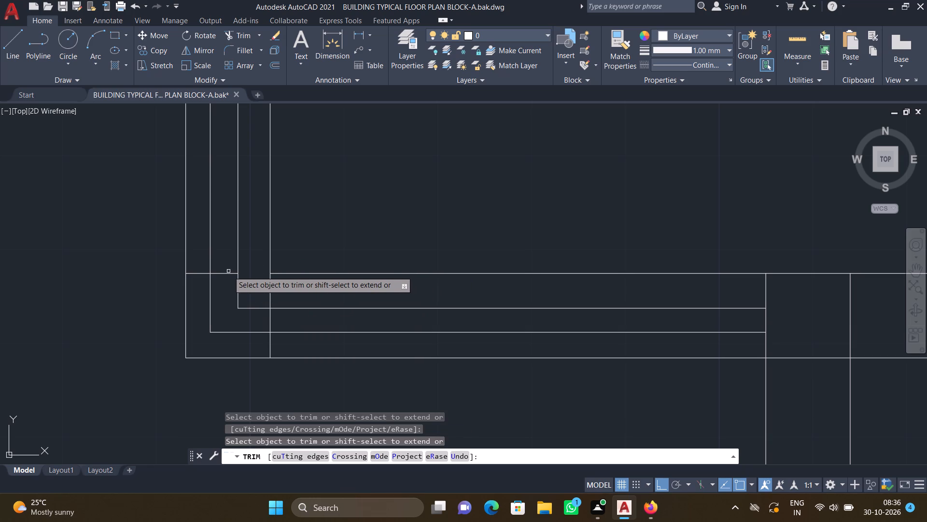
left_click(227, 272)
left_click_drag(191, 272, 192, 272)
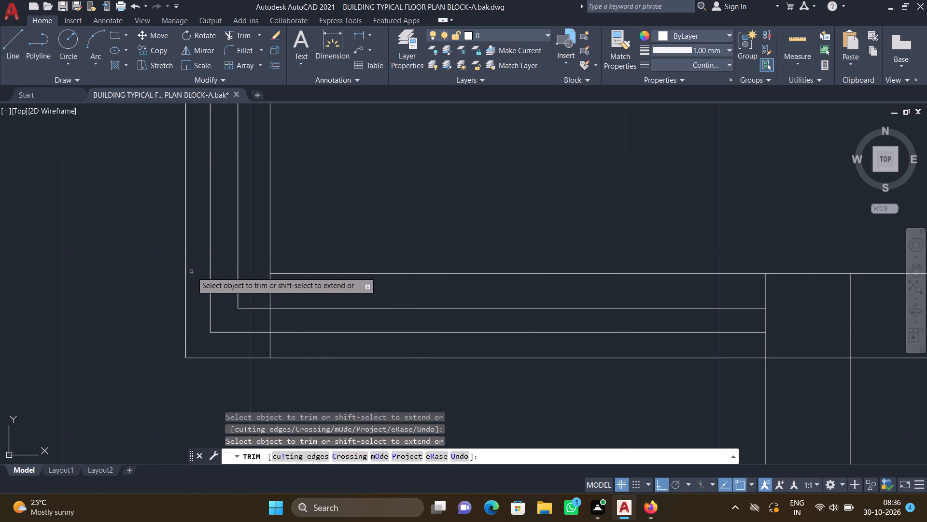
left_click_drag(192, 272, 198, 278)
left_click(270, 287)
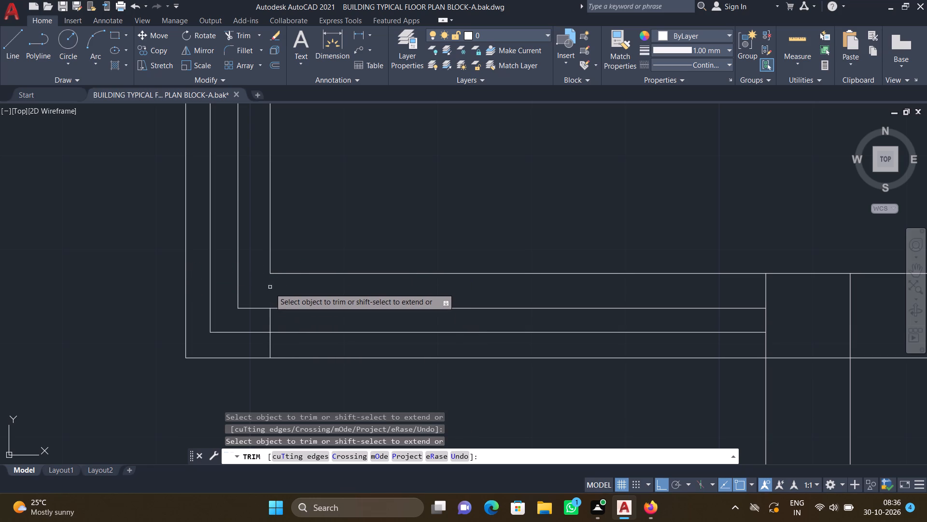
left_click(270, 324)
left_click(272, 345)
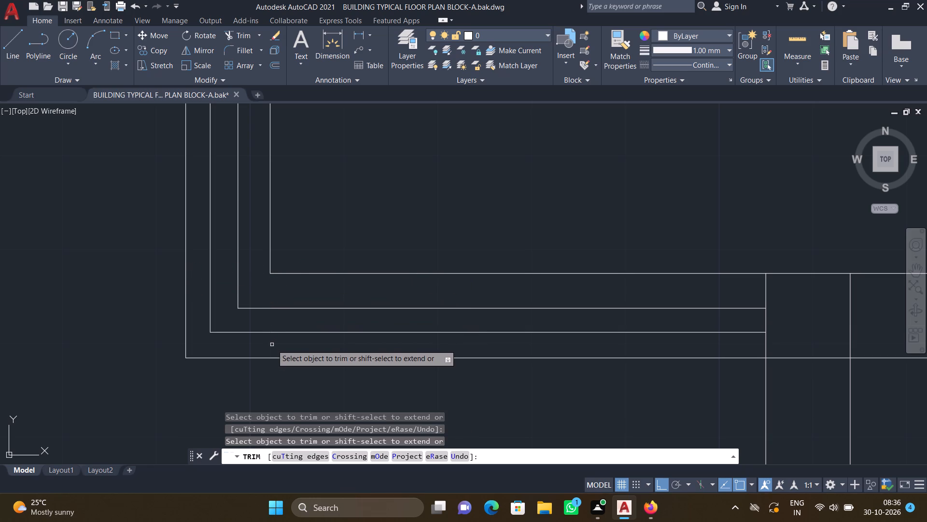
key("Return")
Trim the inner vertical line's short segment that crosses the upper wall thickness at the bay's upper outer corner.
scroll(270, 335, "down", 4)
middle_click_drag(283, 258, 276, 261)
scroll(283, 258, "down", 1)
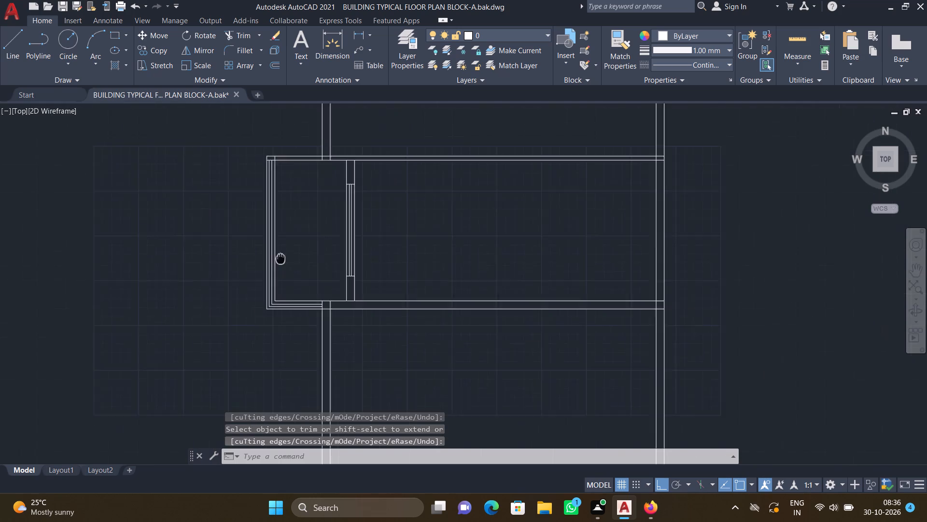
middle_click_drag(276, 261, 232, 333)
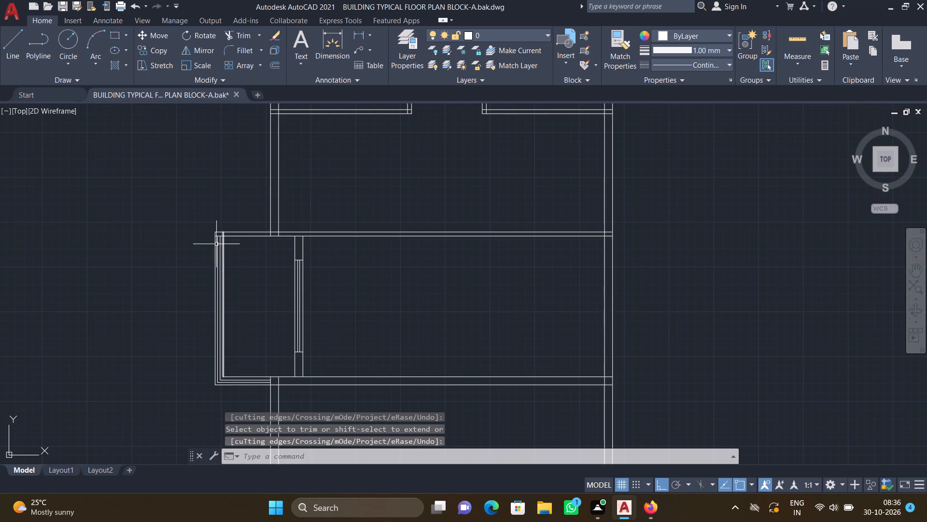
scroll(215, 238, "up", 5)
type("TR")
key("Return")
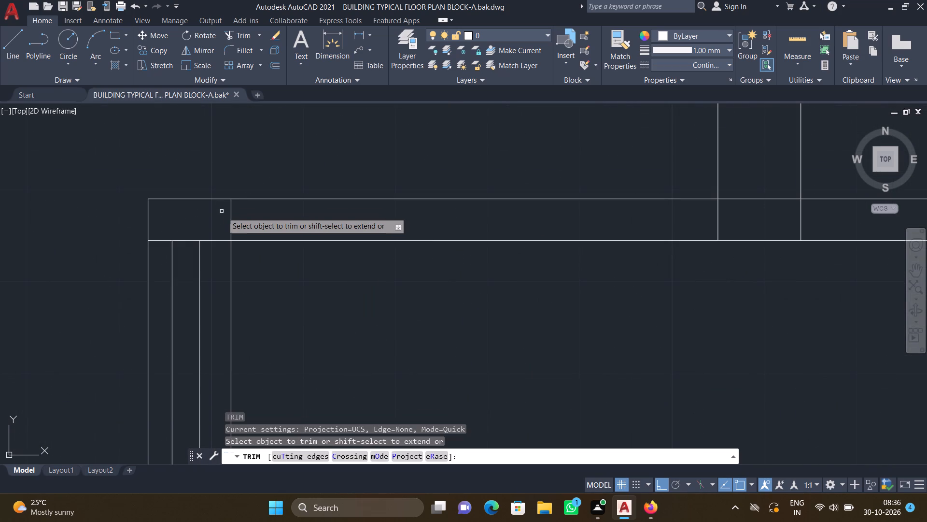
left_click(232, 220)
key("Return")
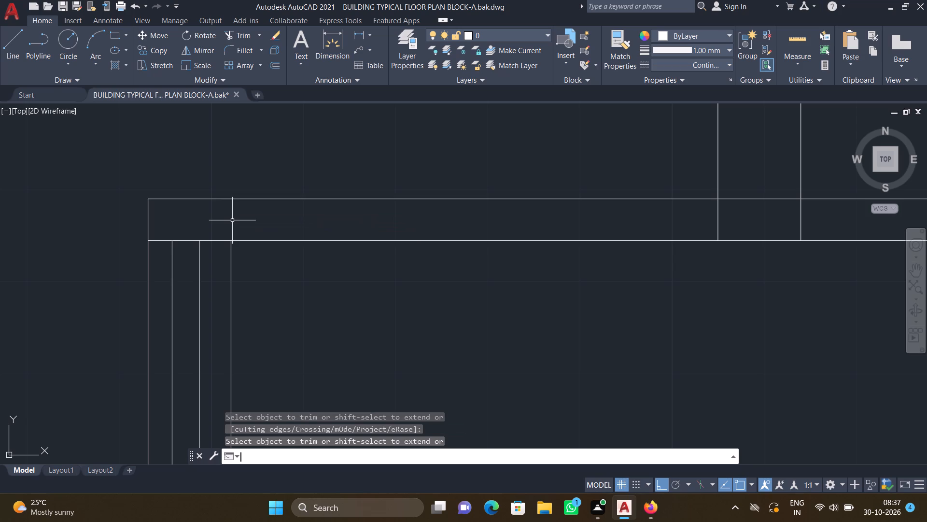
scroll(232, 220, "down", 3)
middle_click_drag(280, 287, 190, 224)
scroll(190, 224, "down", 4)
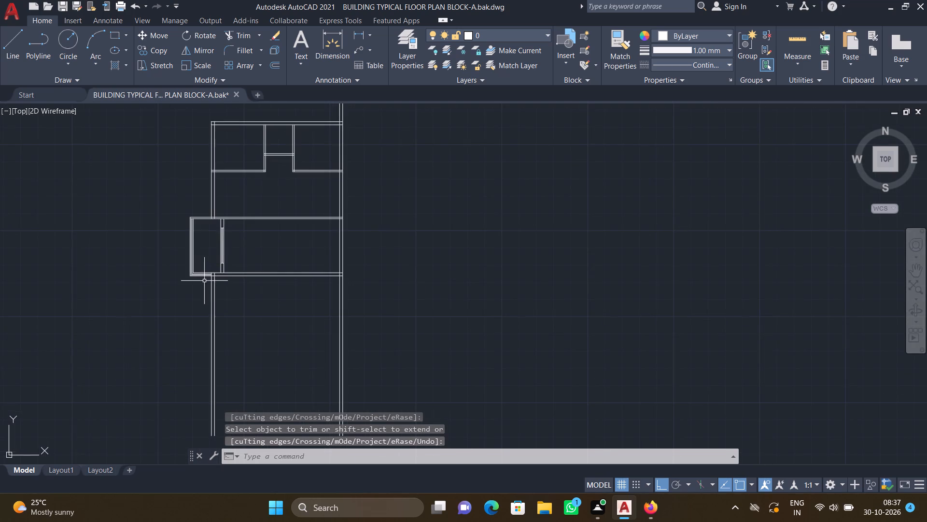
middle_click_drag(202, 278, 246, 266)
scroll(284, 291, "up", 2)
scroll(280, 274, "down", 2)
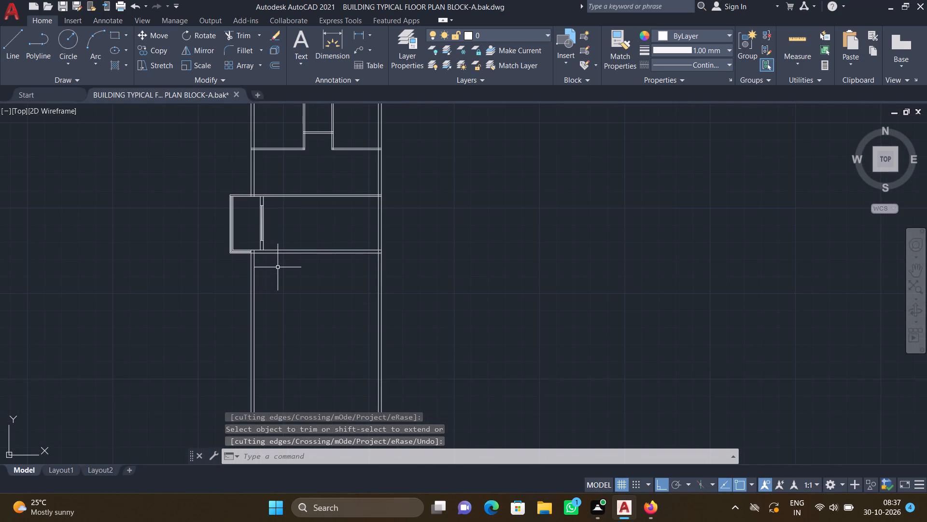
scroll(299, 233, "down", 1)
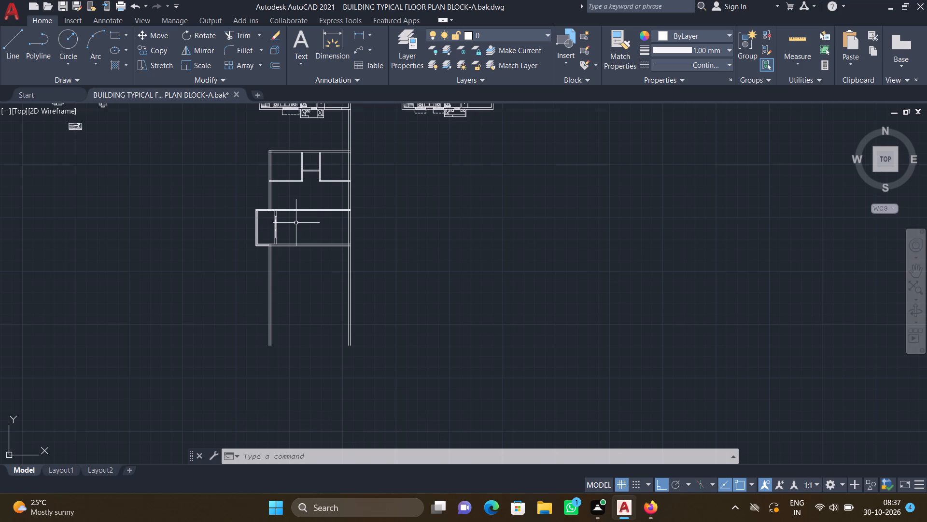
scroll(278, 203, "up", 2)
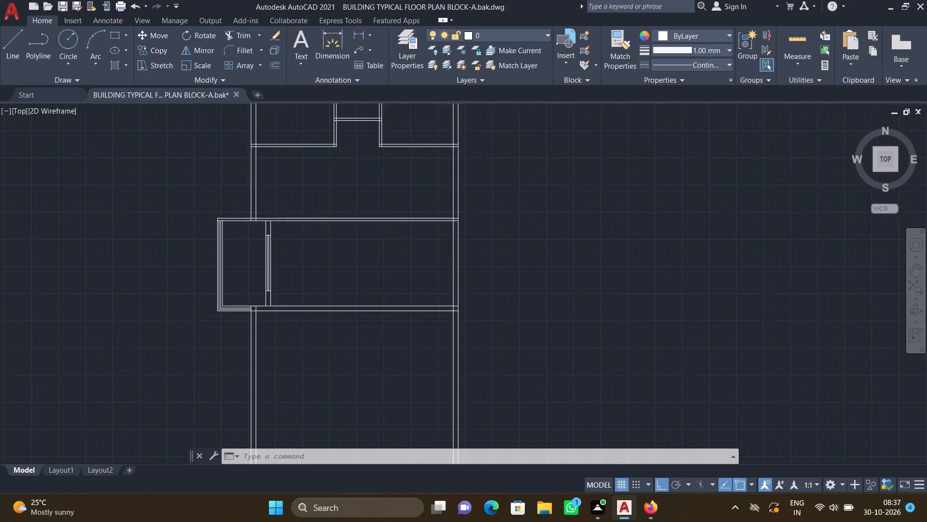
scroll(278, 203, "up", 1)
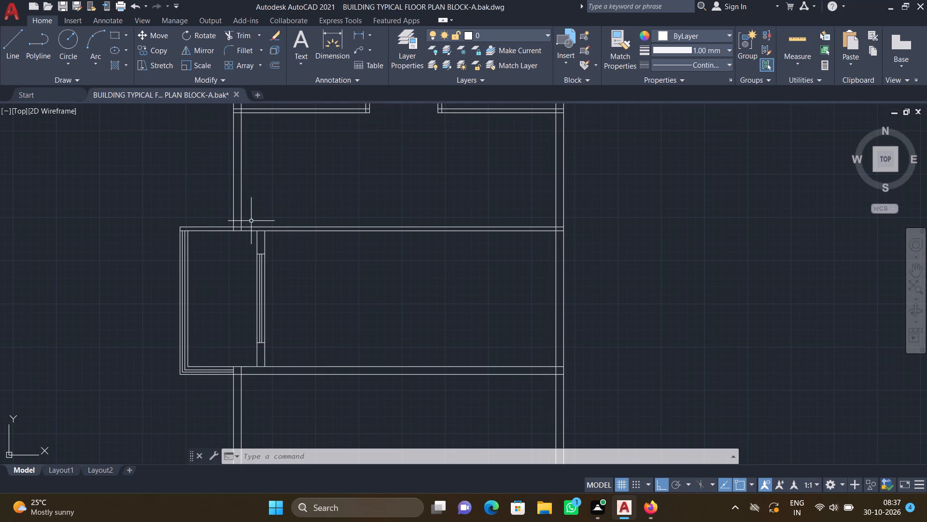
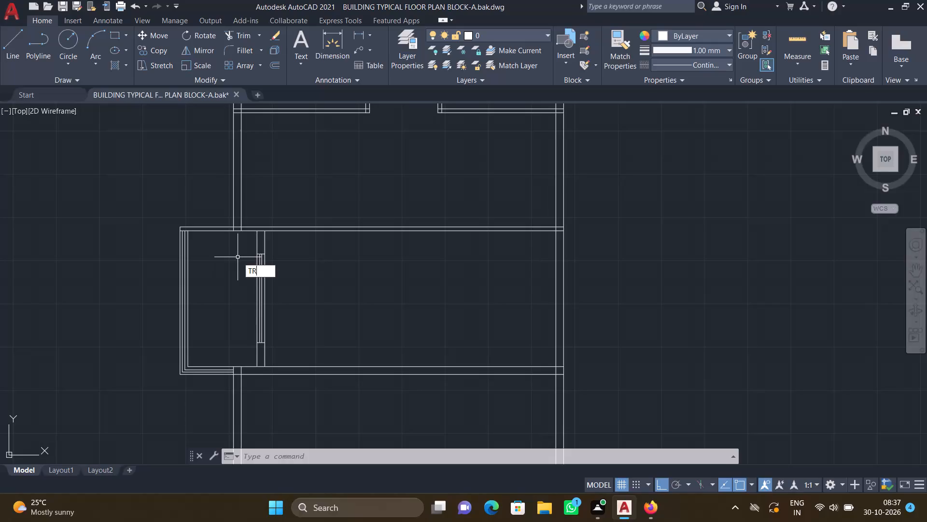
Trim away the projecting bay's outer vertical lines, its lower wall lines, and the window lines between the two wall stubs.
key("shift+Return")
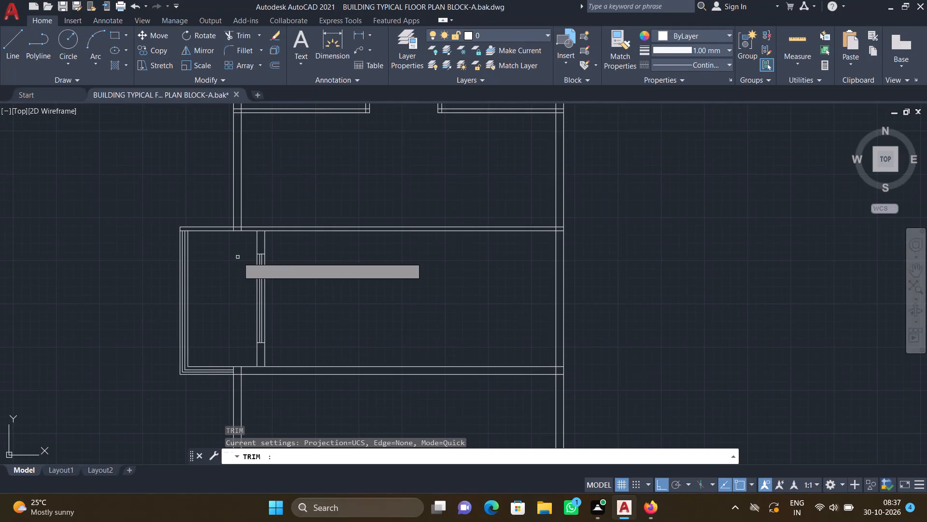
scroll(237, 257, "down", 2)
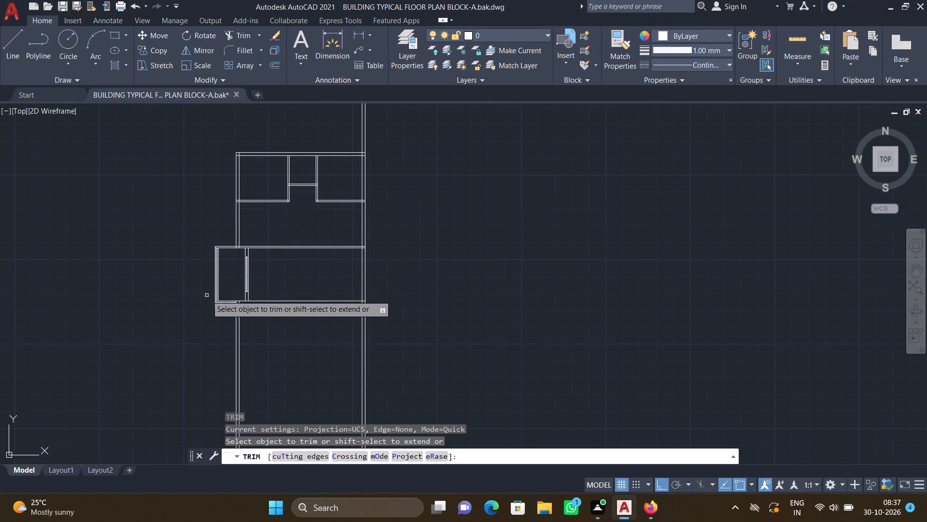
scroll(191, 292, "up", 2)
left_click_drag(231, 272, 275, 276)
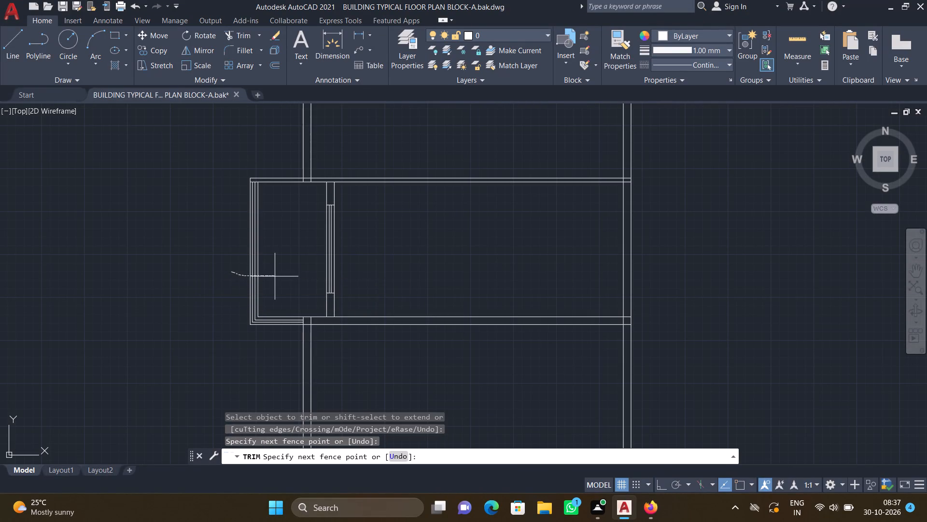
left_click_drag(275, 276, 282, 278)
left_click_drag(297, 261, 336, 268)
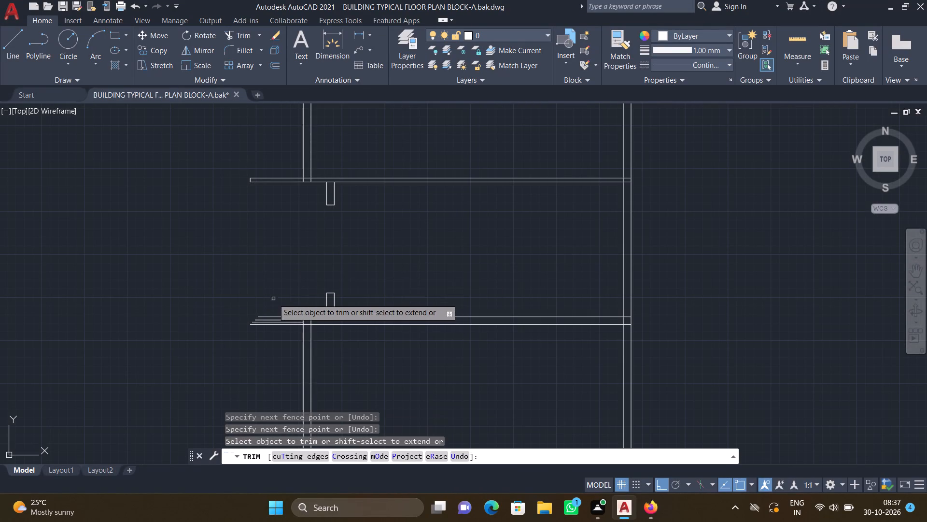
left_click_drag(273, 298, 267, 345)
Trim away the lower and upper wall stubs left inside the bay opening between the two cross walls.
left_click_drag(310, 292, 344, 303)
left_click_drag(325, 282, 331, 297)
left_click_drag(319, 192, 320, 193)
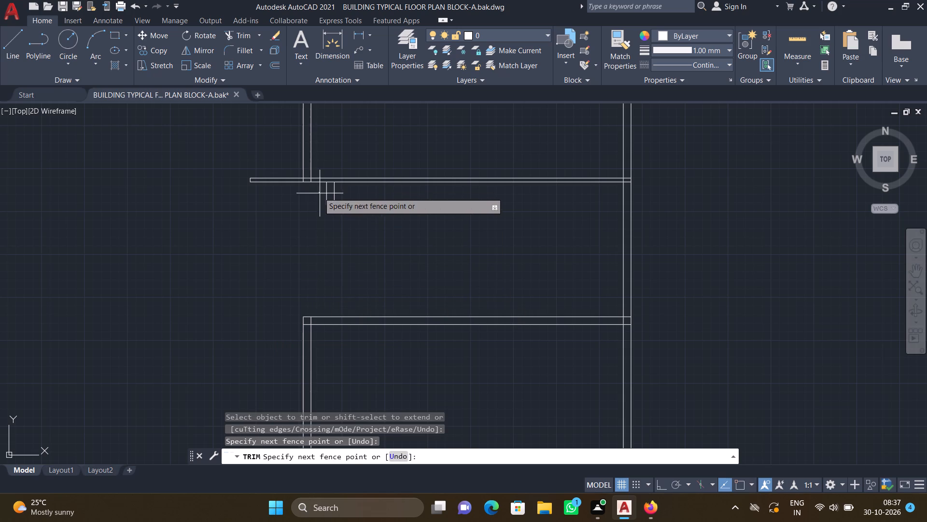
left_click_drag(320, 193, 352, 203)
scroll(333, 202, "up", 2)
left_click_drag(322, 194, 322, 234)
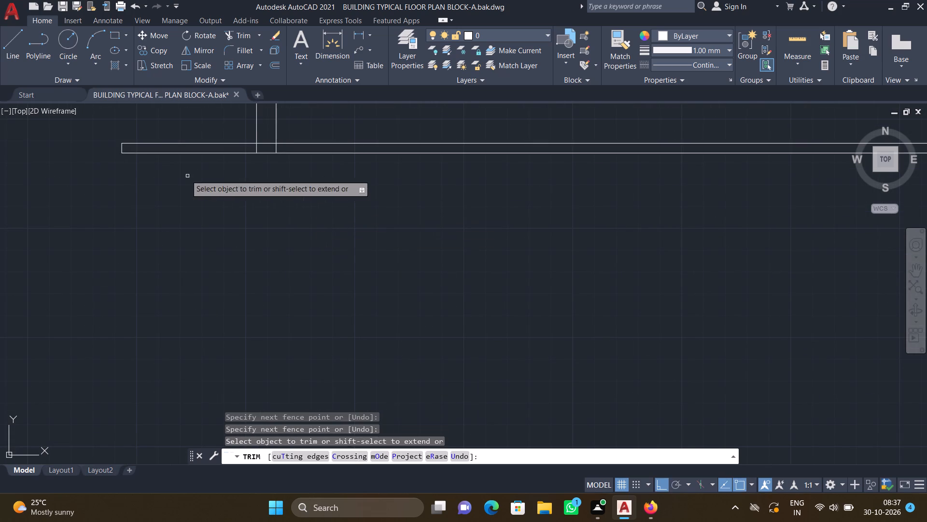
Trim the upper cross wall's lines projecting beyond the left exterior wall and remove the leftover end line.
left_click_drag(171, 133, 184, 191)
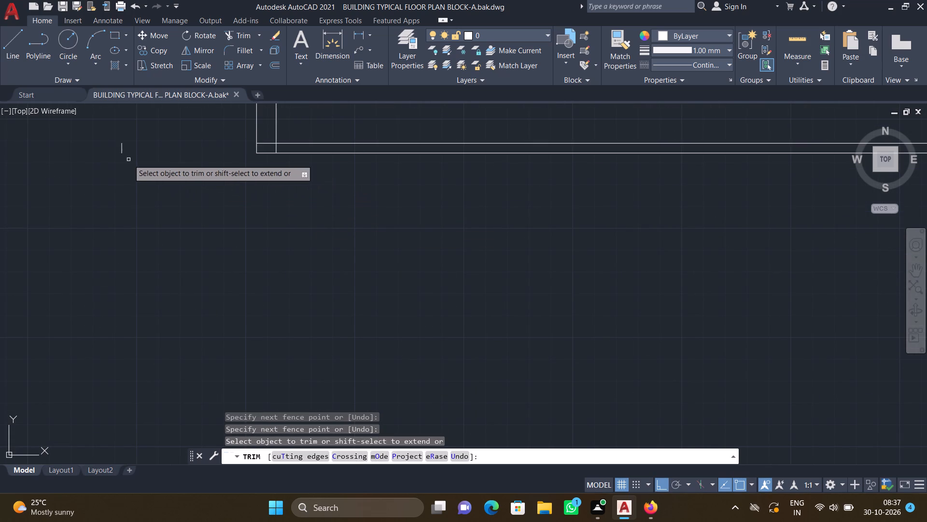
left_click(122, 150)
key("Return")
Extend both left exterior wall lines down across the gap to the lower cross wall.
scroll(154, 163, "down", 3)
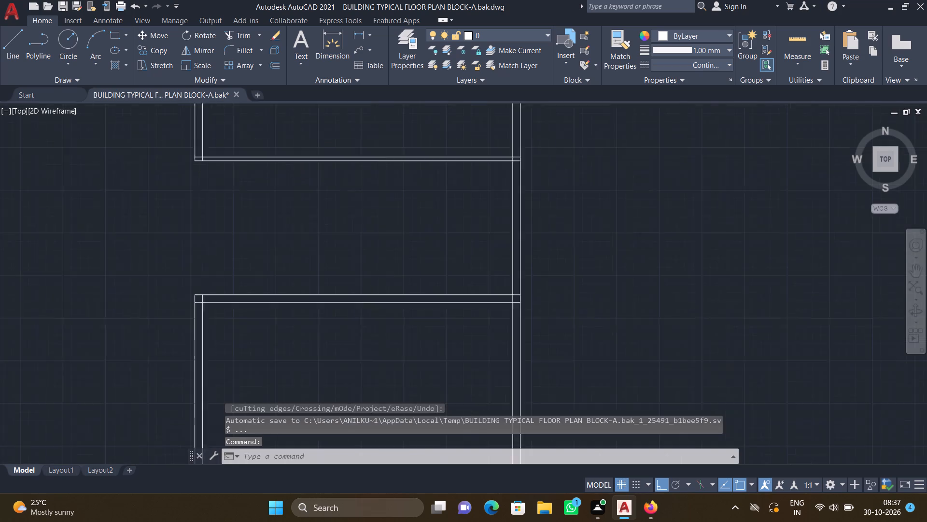
middle_click_drag(161, 219, 247, 227)
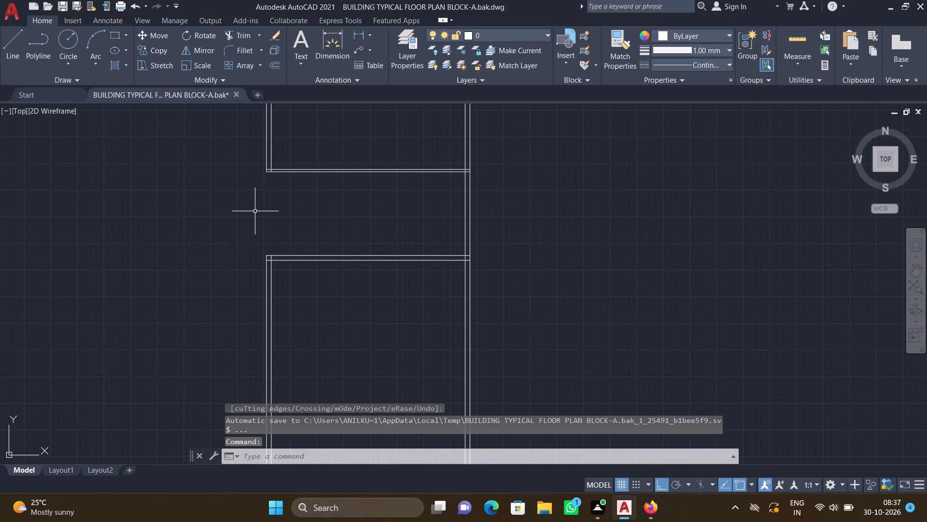
key("e")
key("x")
key("Return")
scroll(272, 187, "up", 1)
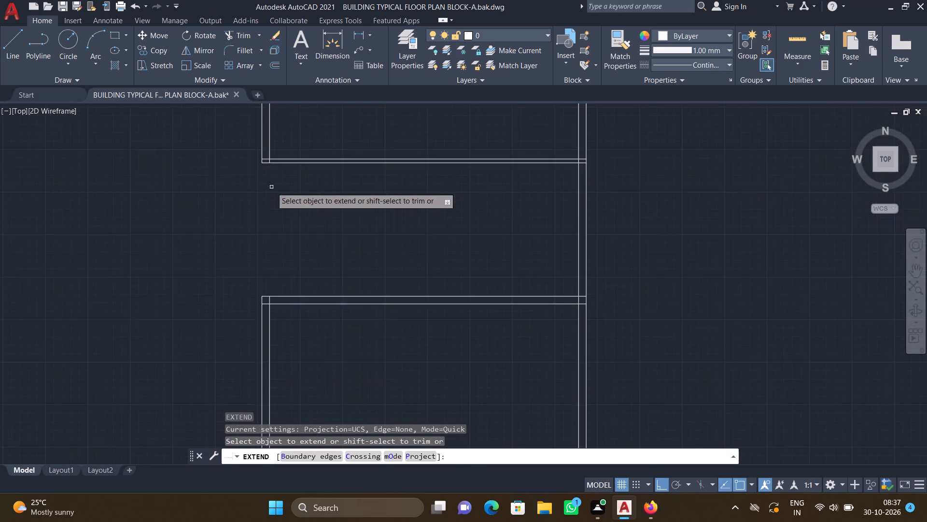
scroll(270, 186, "up", 1)
left_click(255, 148)
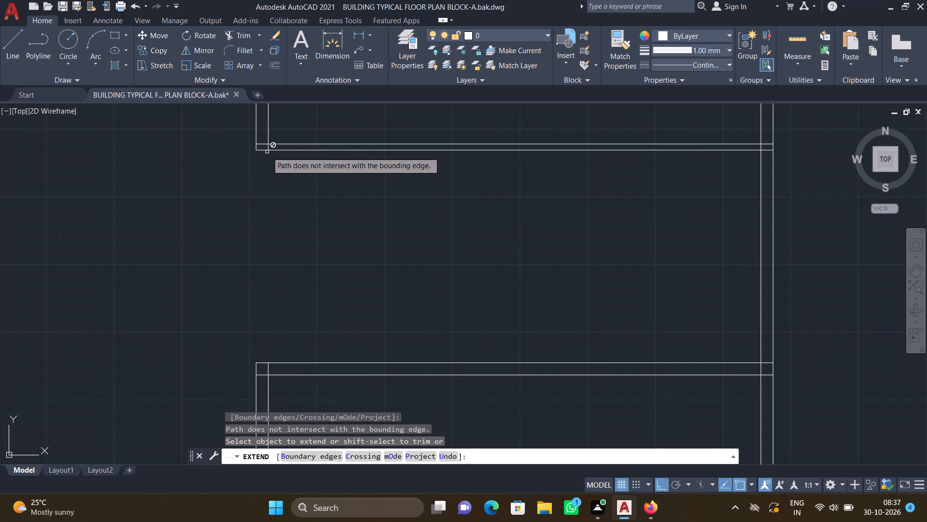
left_click(268, 146)
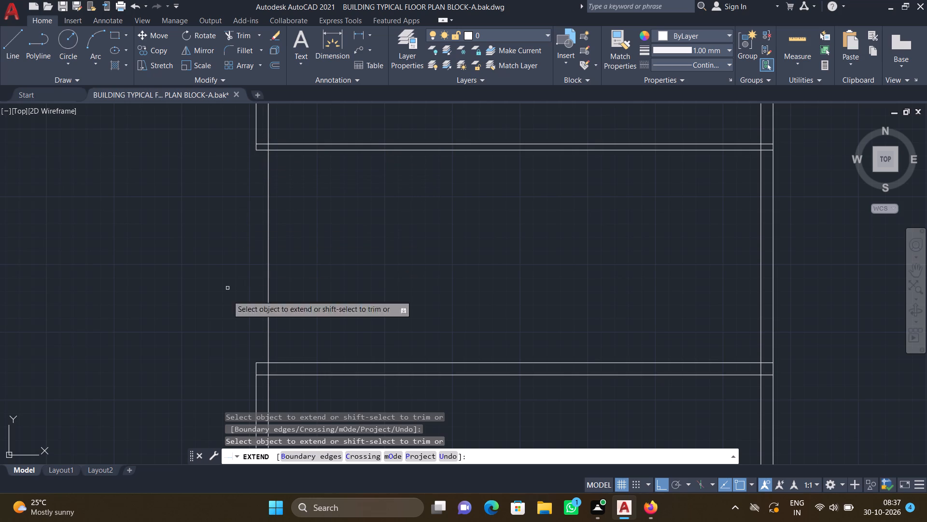
scroll(256, 369, "up", 2)
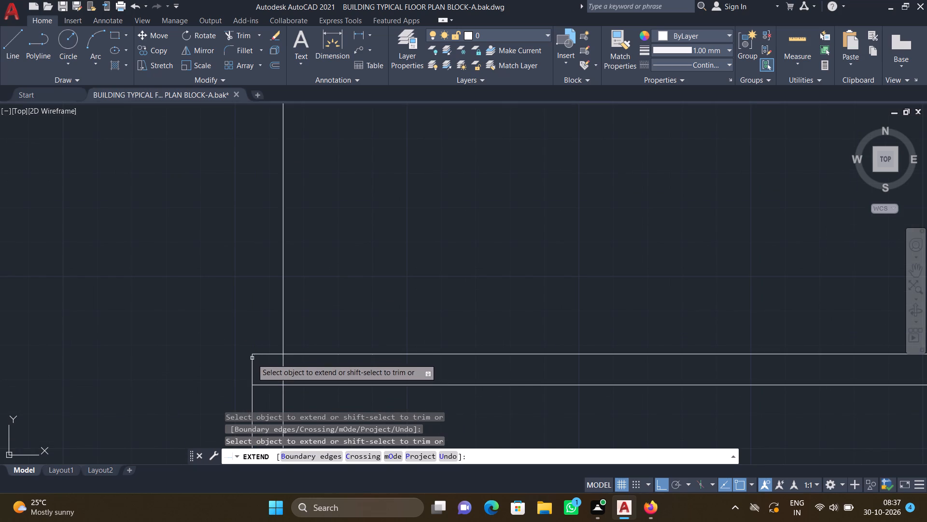
scroll(253, 356, "down", 2)
left_click(253, 135)
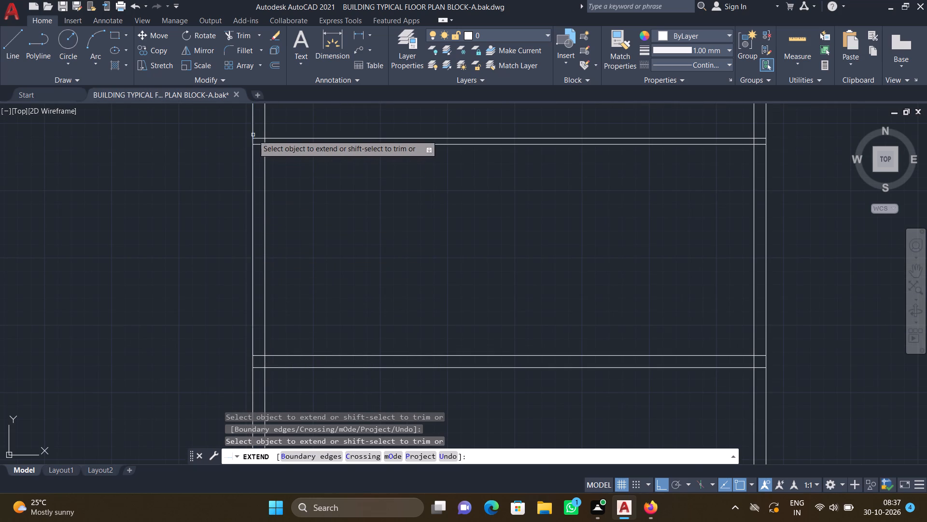
key("Return")
Trim the left and right exterior wall lines that run below the bottom cross wall.
scroll(265, 232, "down", 3)
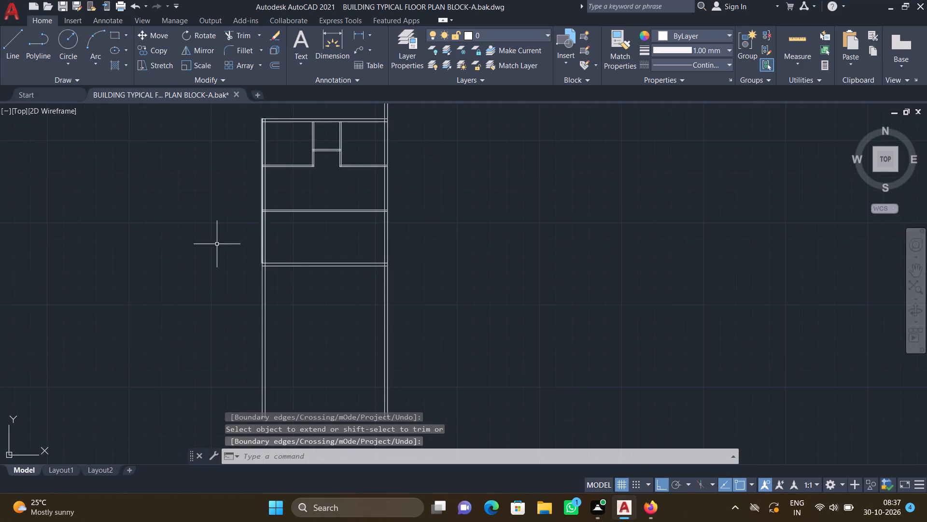
middle_click_drag(213, 242, 269, 247)
scroll(270, 247, "down", 1)
type("TR")
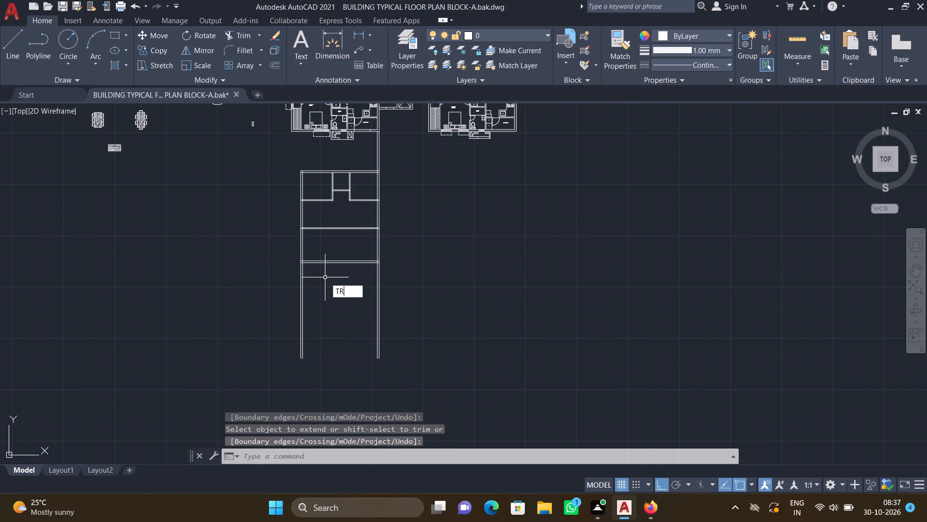
key("Return")
left_click_drag(267, 304, 269, 304)
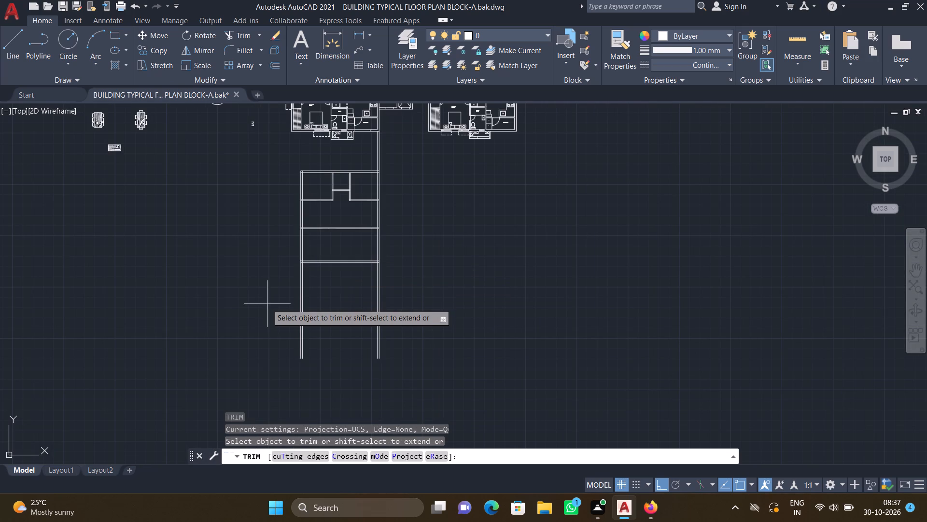
left_click_drag(269, 304, 427, 313)
key("Return")
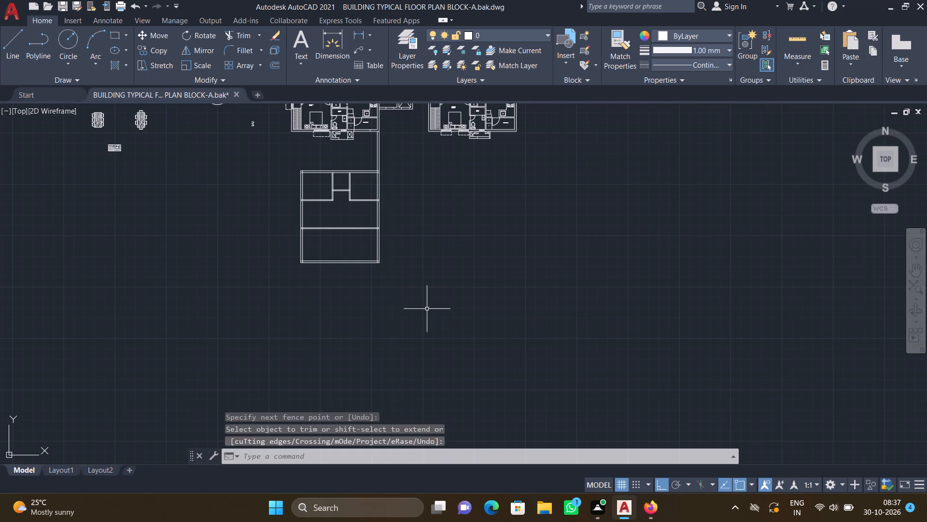
Trim both left exterior wall lines between the small upper-left room's bottom wall and the middle cross wall.
scroll(303, 202, "up", 3)
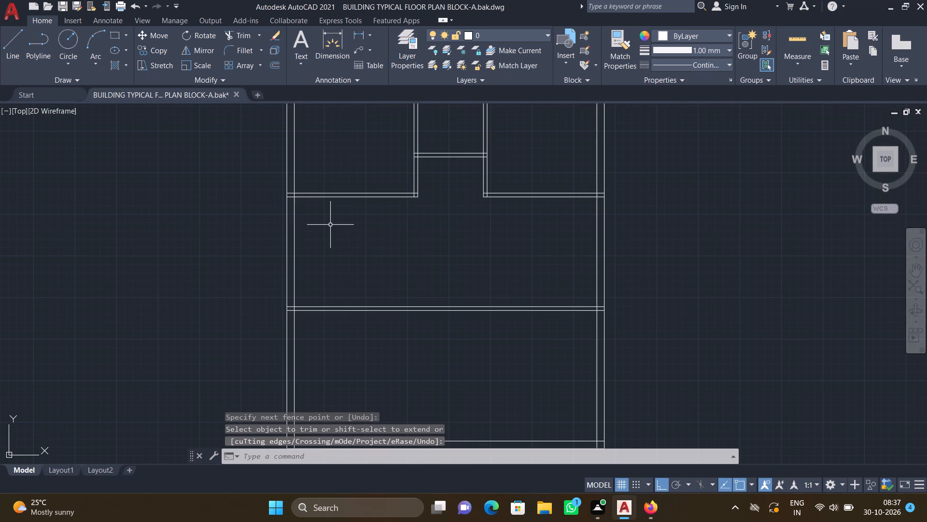
type("TR")
key("Return")
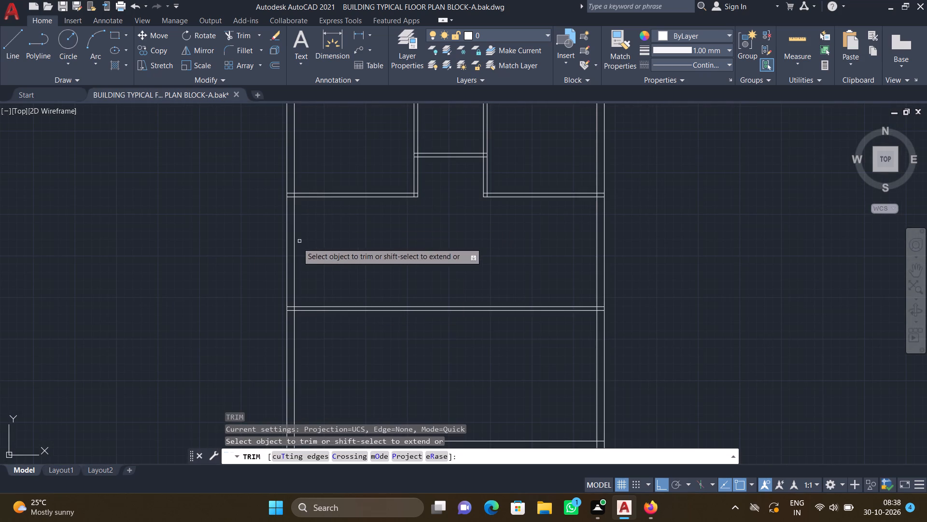
left_click_drag(248, 247, 326, 270)
key("Return")
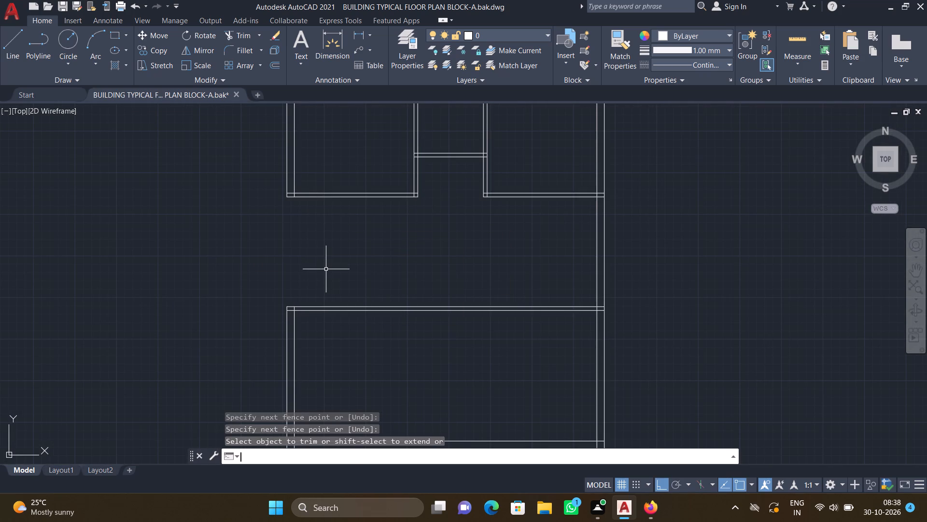
Draw a vertical line just inside the left opening, from the upper room's bottom wall down to the middle cross wall.
key("l")
key("Return")
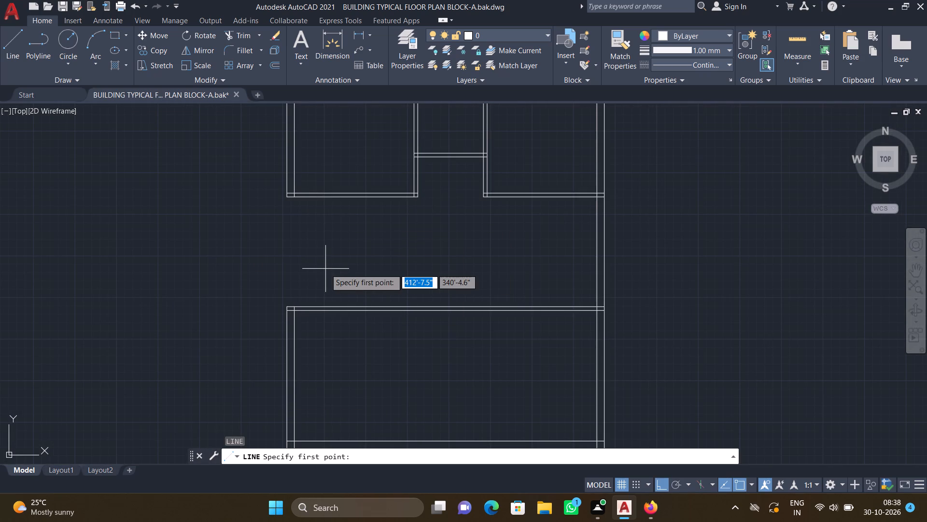
scroll(307, 204, "up", 1)
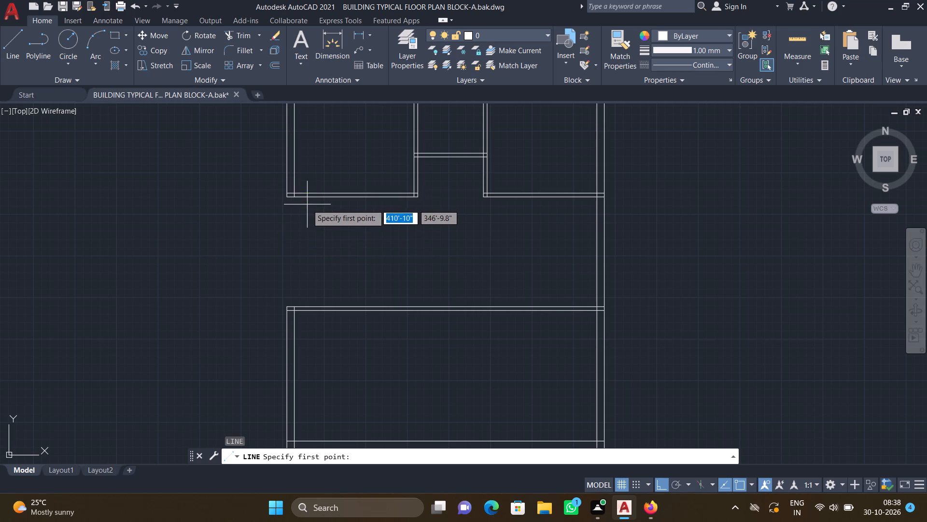
scroll(306, 203, "up", 1)
middle_click_drag(297, 203, 315, 183)
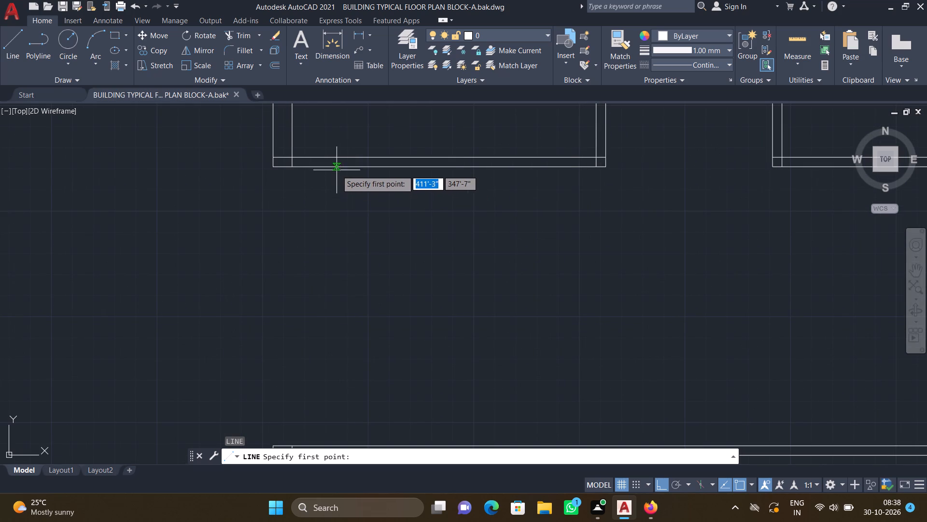
left_click_drag(338, 167, 338, 182)
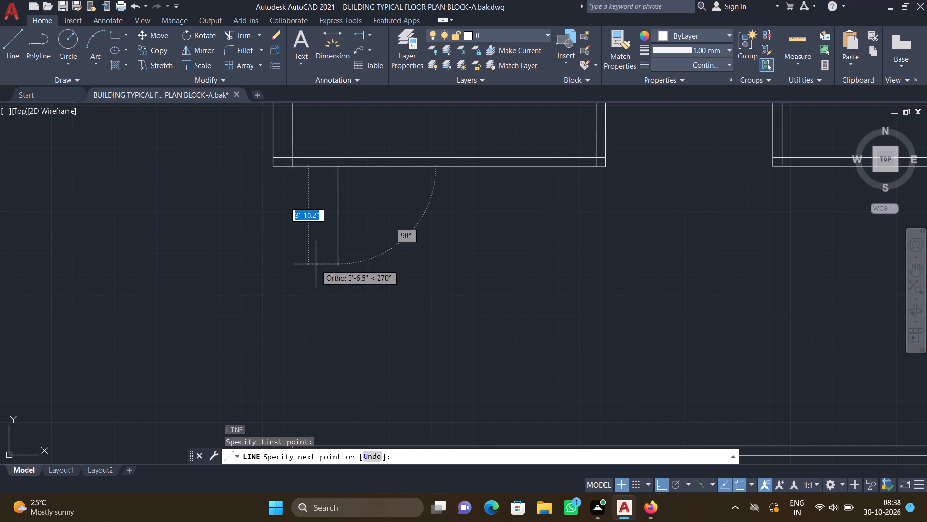
scroll(316, 266, "down", 2)
middle_click_drag(300, 299, 294, 279)
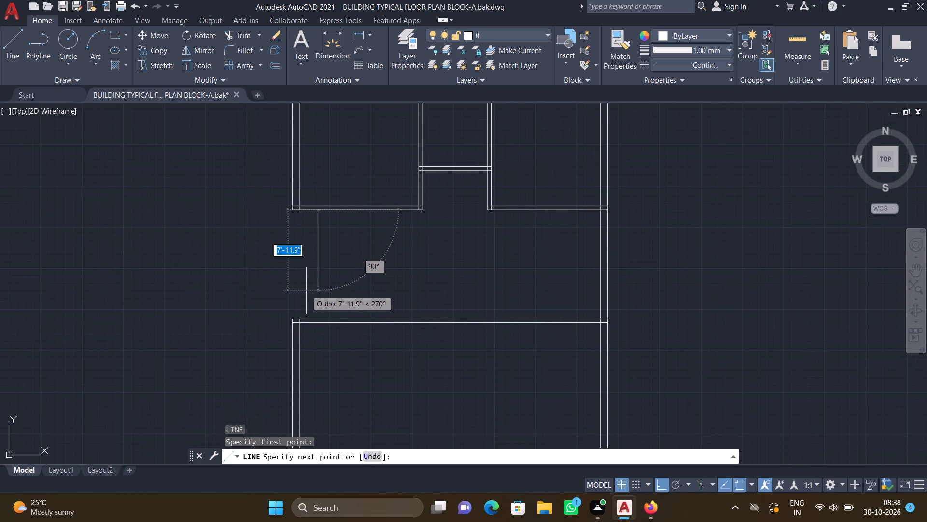
scroll(309, 304, "up", 2)
left_click(327, 341)
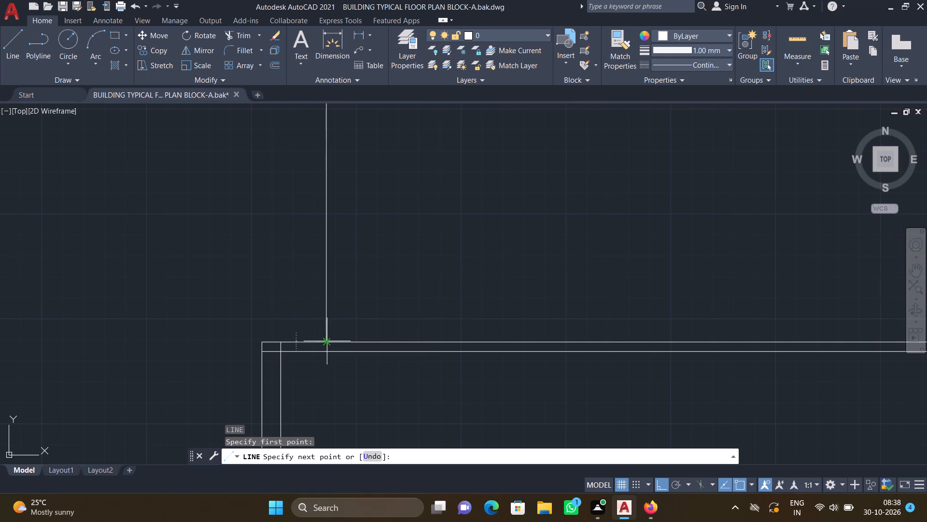
key("Return")
Offset the new vertical line 9" toward the room interior to form the wall thickness.
scroll(328, 287, "down", 3)
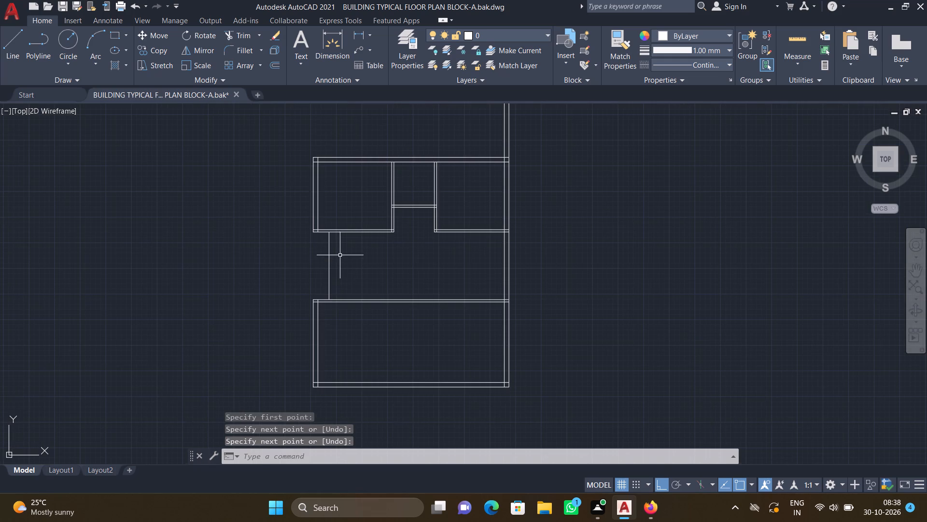
scroll(343, 255, "up", 2)
key("o")
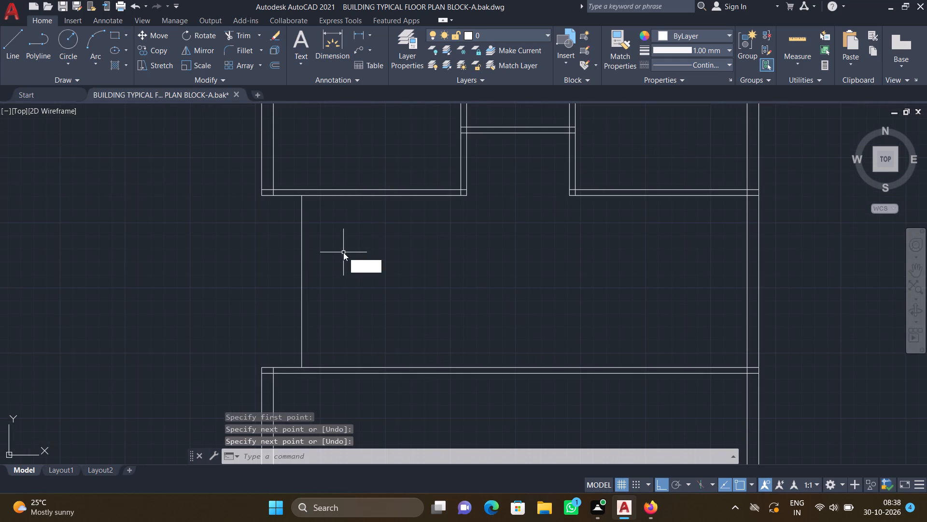
key("Return")
key("9")
key("shift+quotedbl")
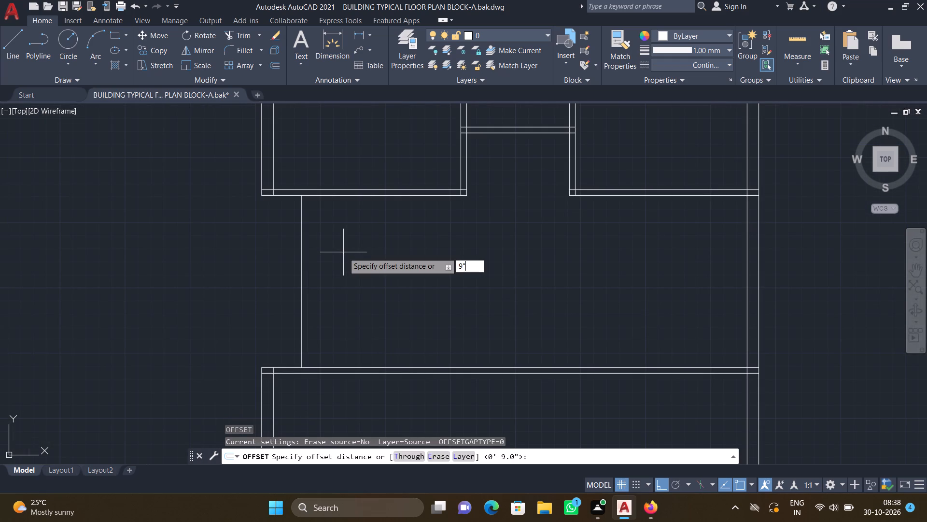
key("Return")
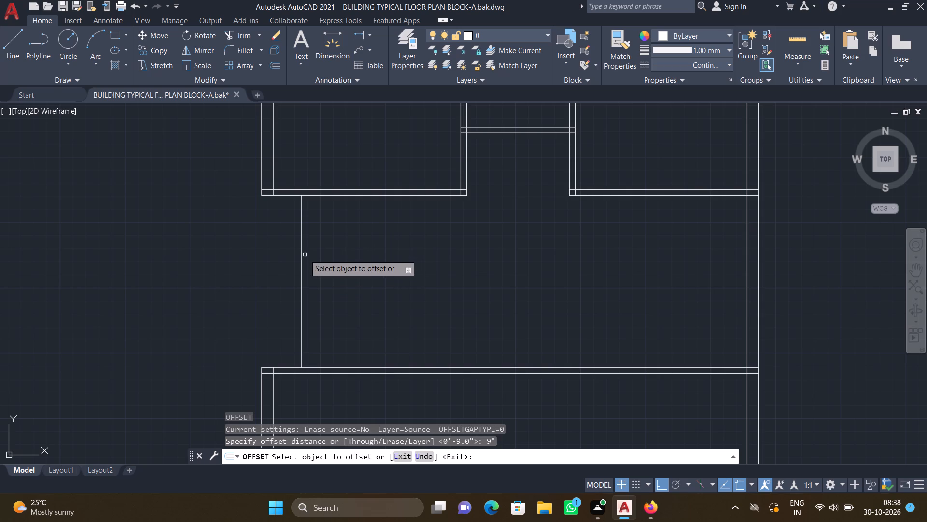
left_click(302, 249)
left_click(344, 256)
key("Return")
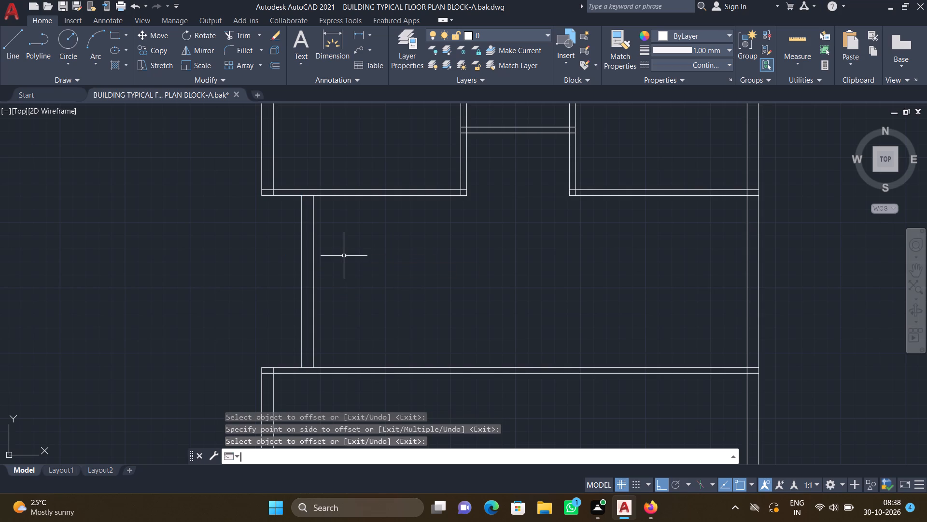
Offset the wall's outer vertical line 6'8" outward, beyond the left exterior wall.
key("o")
key("Return")
type("6'")
key("8")
key("shift+quotedbl")
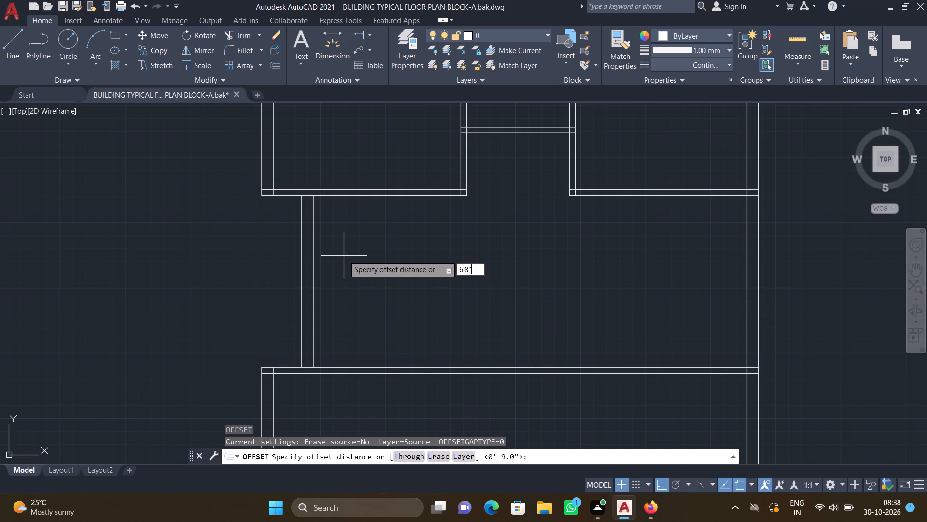
key("Return")
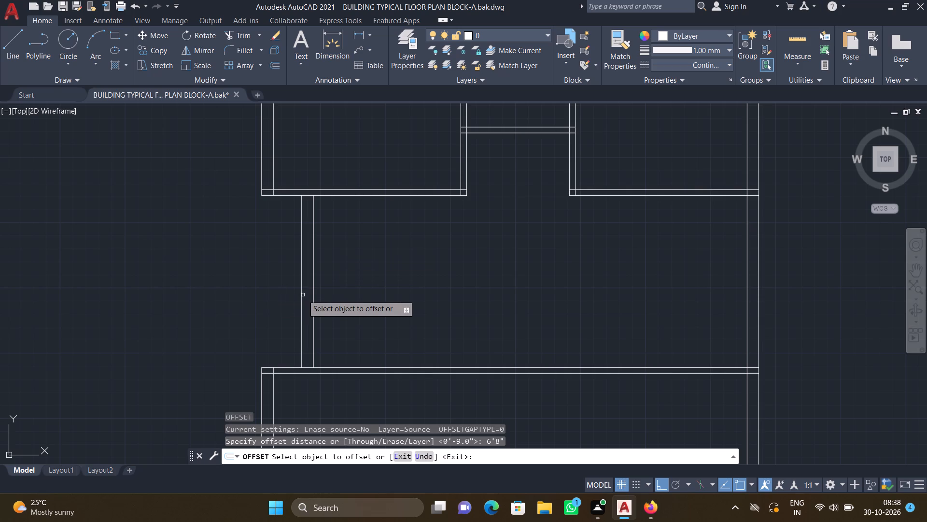
left_click(301, 287)
left_click(180, 288)
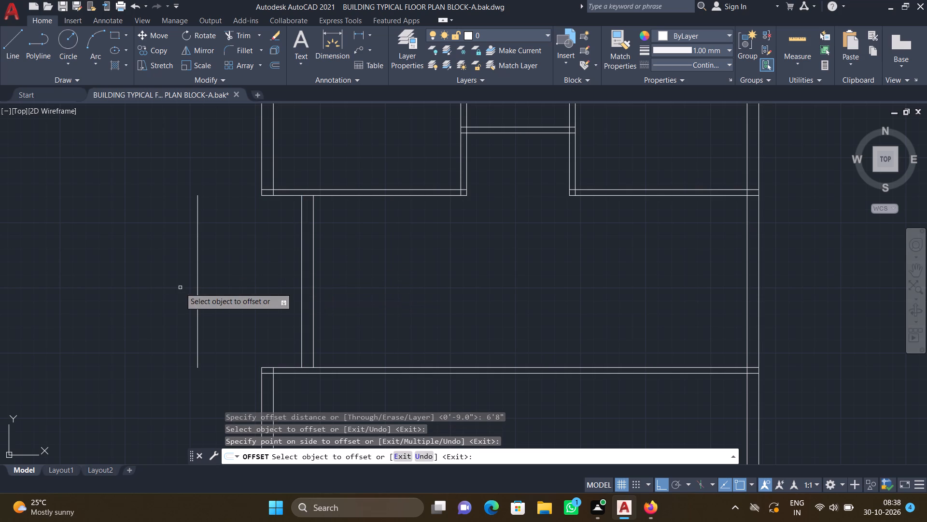
Offset the bay's outlying vertical line 9" further outward to form its outer wall thickness.
key("Return")
key("o")
key("Return")
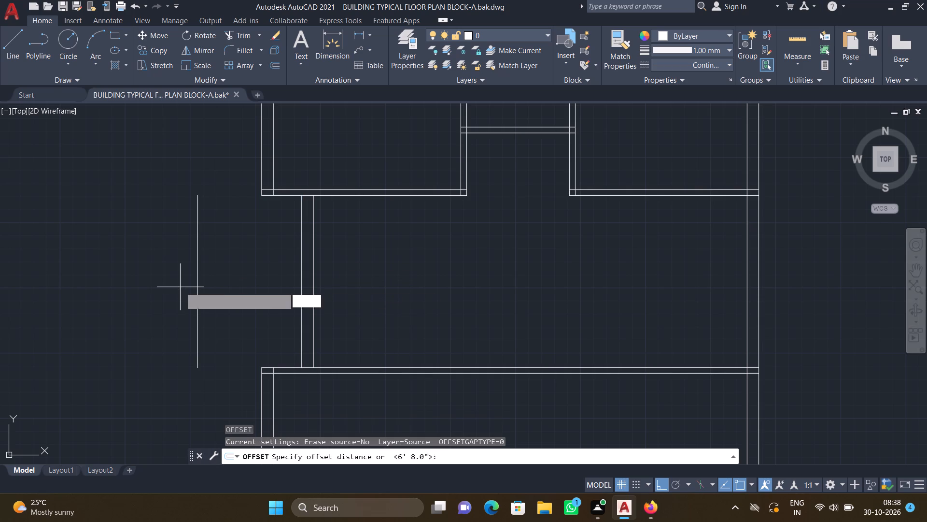
key("9")
key("shift+quotedbl")
key("Return")
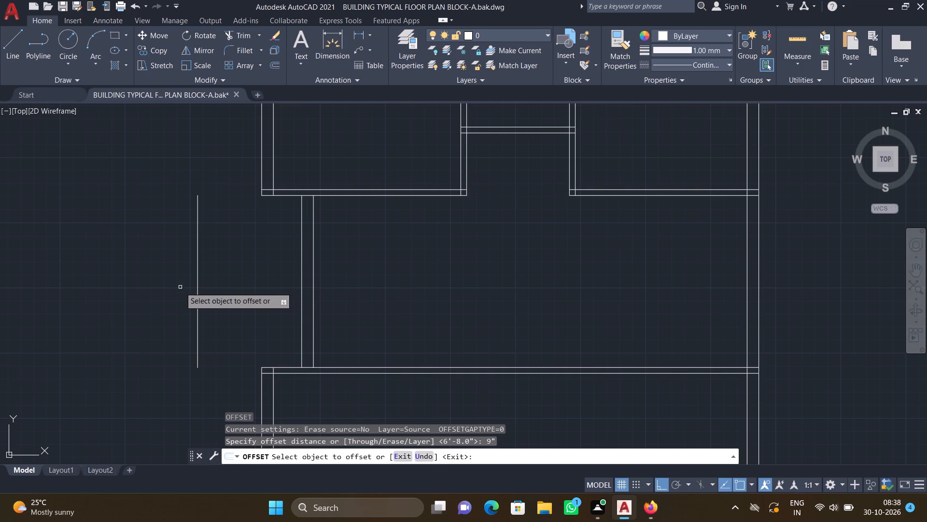
left_click(198, 291)
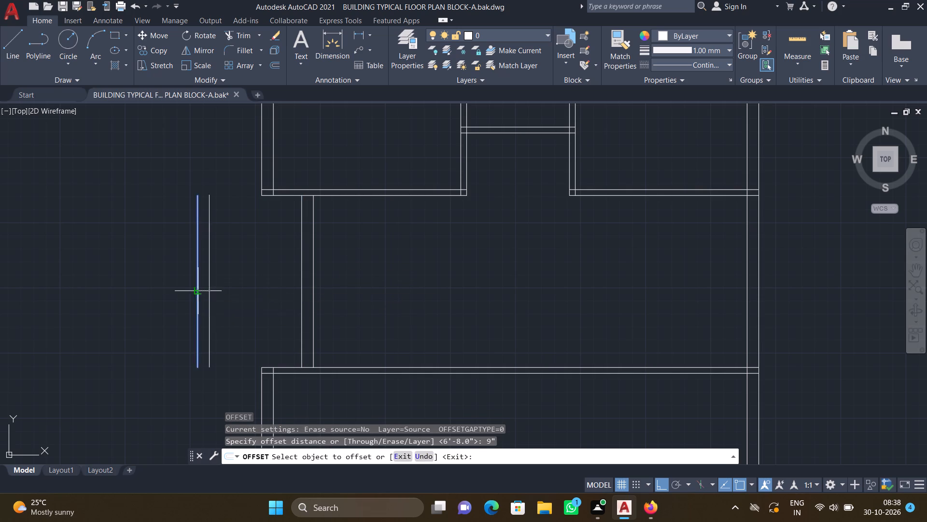
left_click(150, 282)
key("Return")
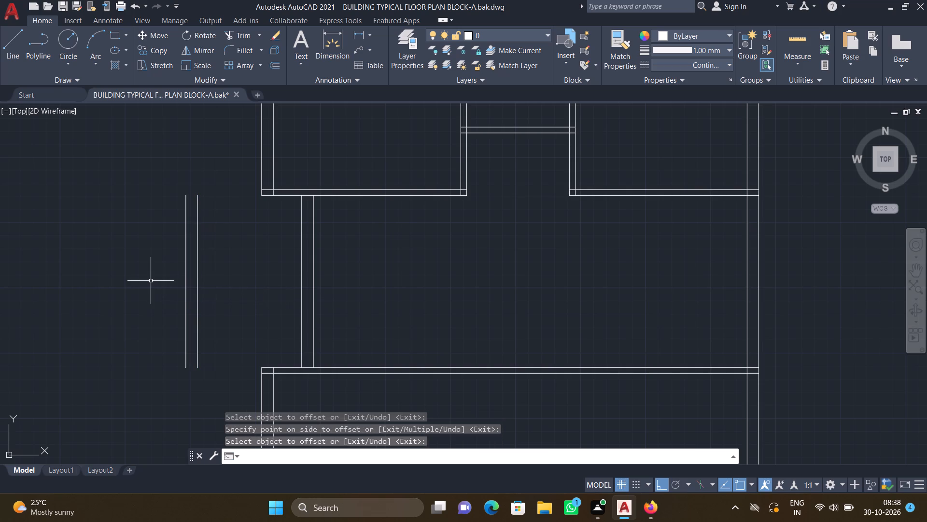
Draw the bay's upper outer wall line about 4'10" outward from the upper-left room's corner, then 4.5" down to meet the outermost vertical line.
scroll(154, 276, "down", 1)
middle_click_drag(170, 254, 214, 263)
scroll(244, 235, "up", 2)
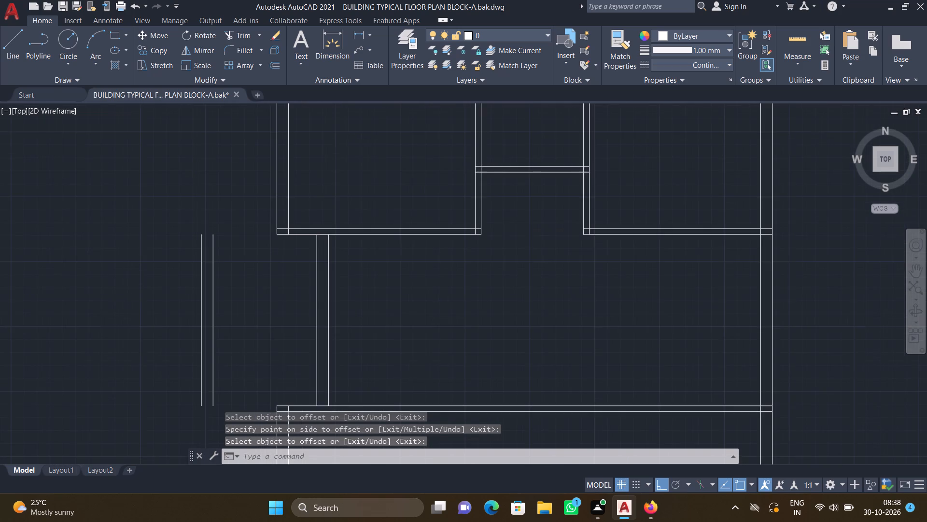
key("l")
key("Return")
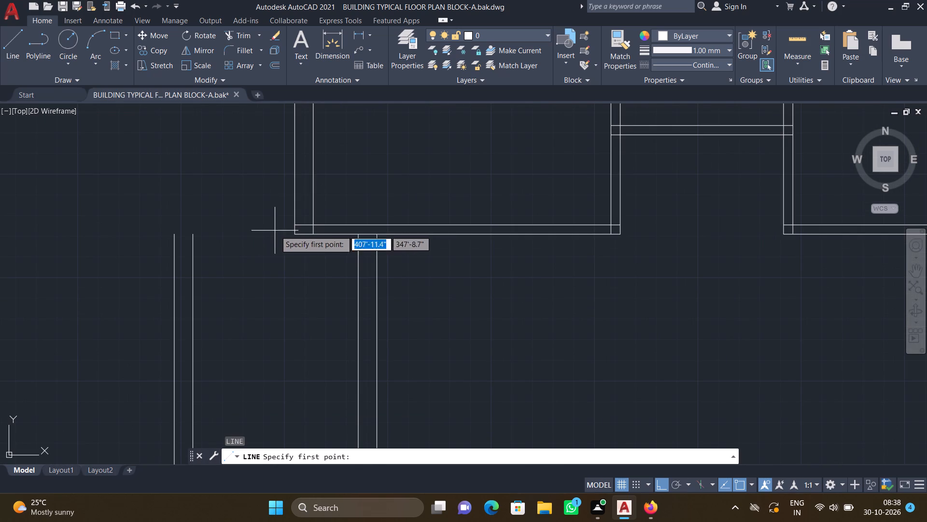
left_click(295, 225)
scroll(169, 224, "up", 1)
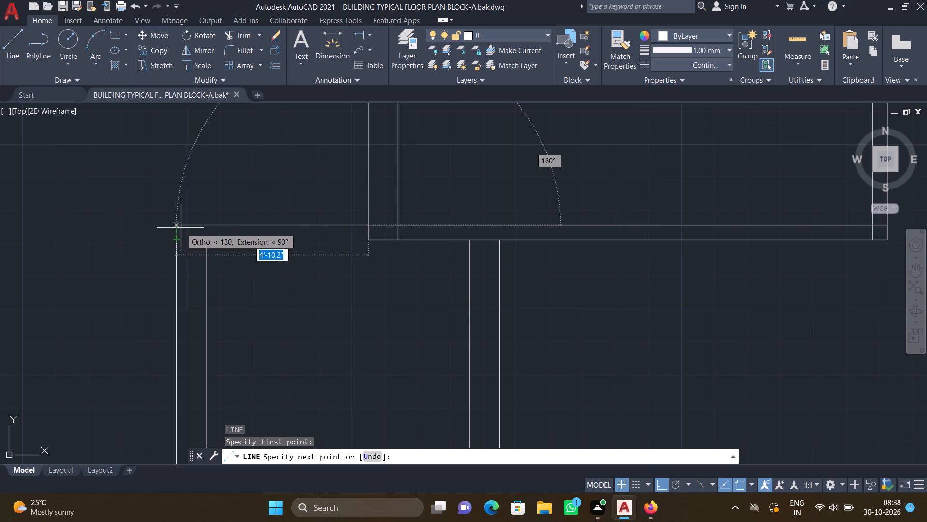
left_click(176, 225)
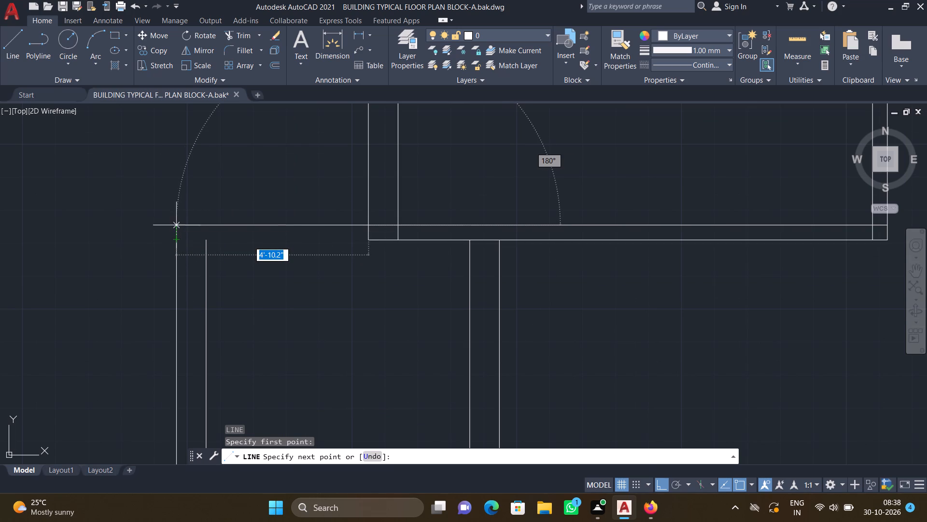
scroll(175, 234, "up", 3)
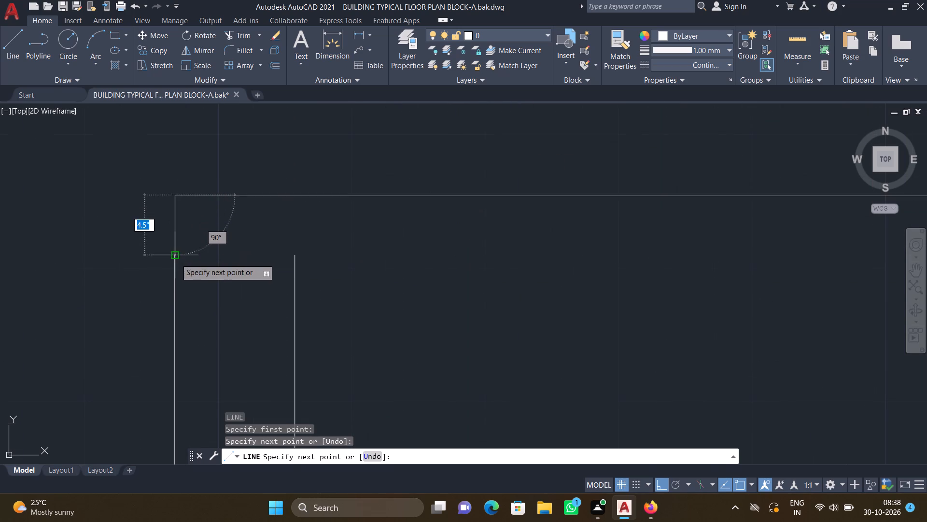
left_click(176, 257)
key("Return")
scroll(177, 254, "down", 2)
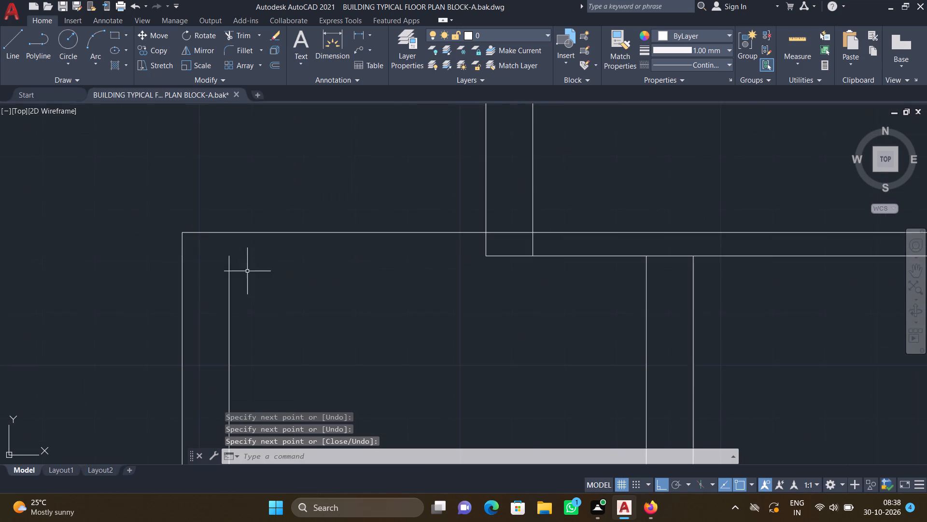
Draw the bay's upper inner wall line about 4'1" from the upper-left room's bottom corner to the top of the bay's inner vertical line.
middle_click_drag(240, 270, 172, 280)
key("l")
key("Return")
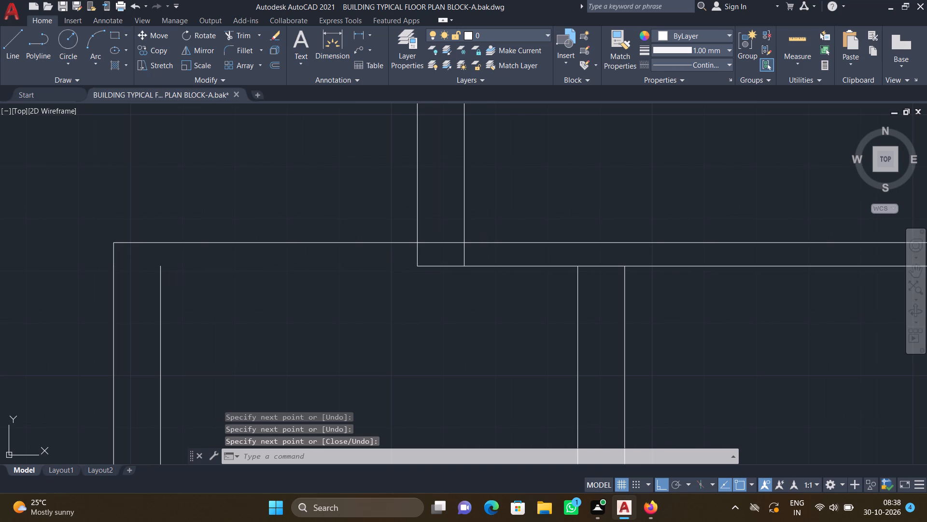
left_click(415, 266)
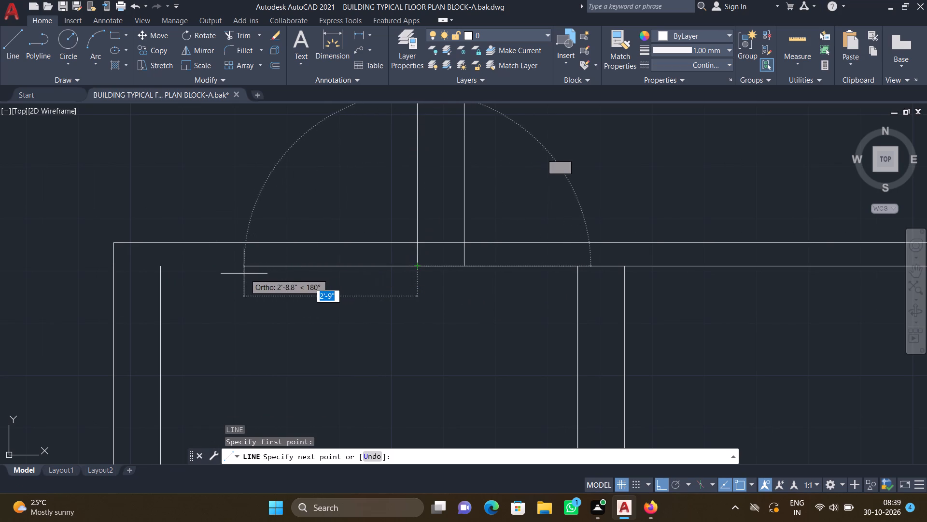
scroll(183, 265, "up", 2)
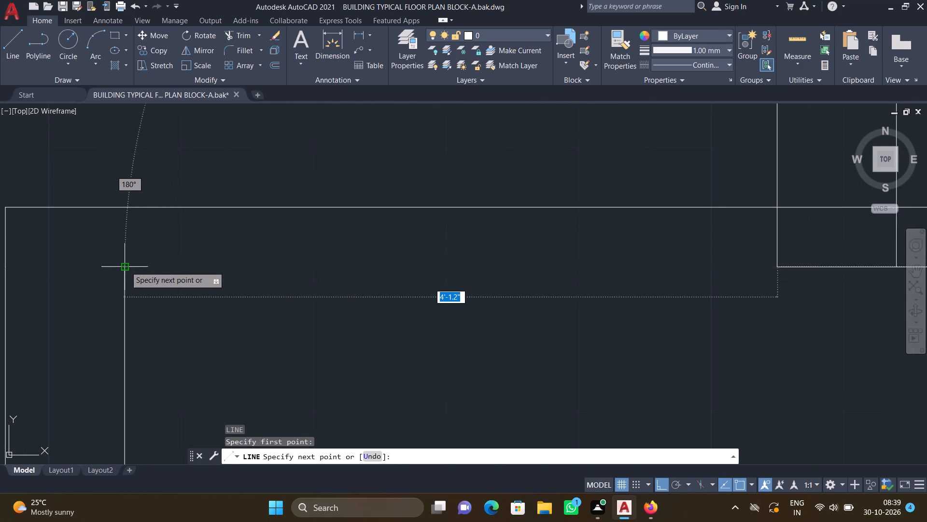
left_click(126, 266)
key("Return")
Draw the bay's lower inner wall line from the middle cross wall's upper-left corner to the bottom end of the bay's inner vertical line.
scroll(126, 266, "down", 4)
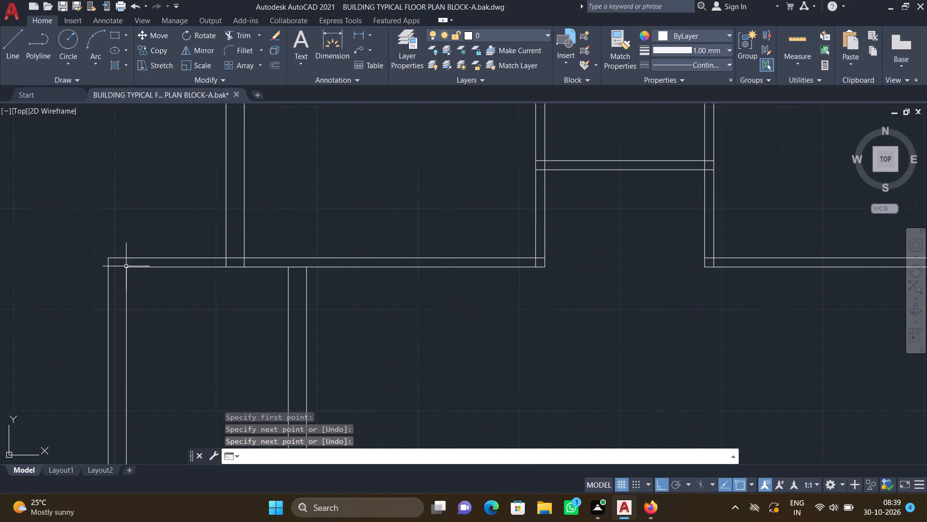
middle_click_drag(155, 313, 170, 264)
scroll(175, 268, "down", 2)
middle_click_drag(128, 318, 148, 290)
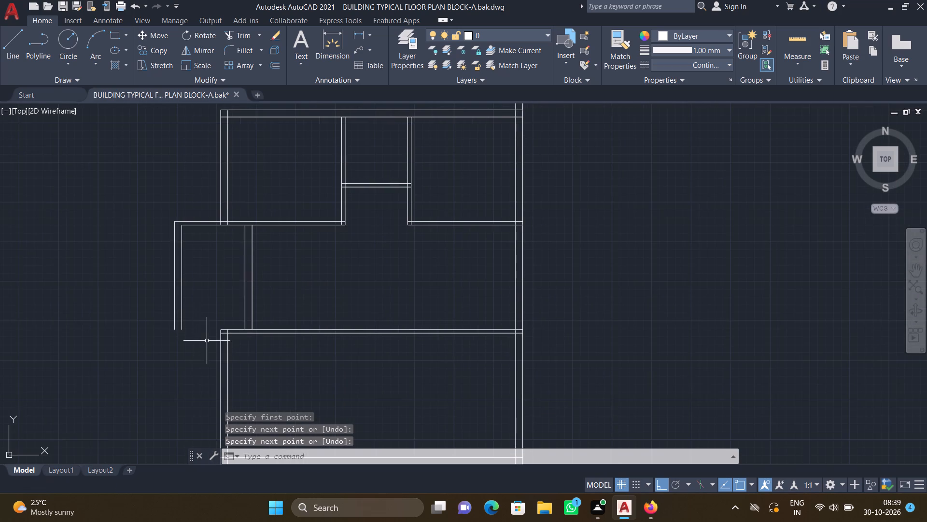
scroll(207, 341, "up", 2)
key("l")
key("Return")
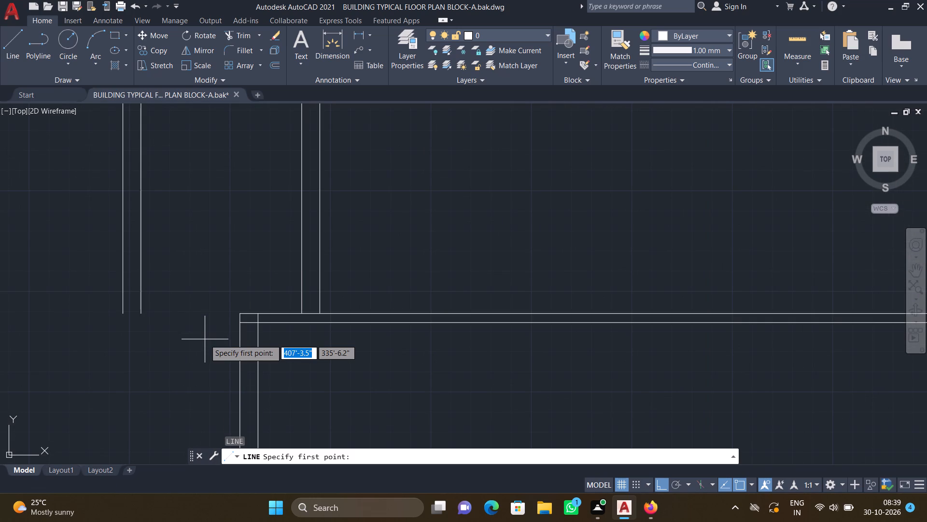
scroll(228, 312, "up", 1)
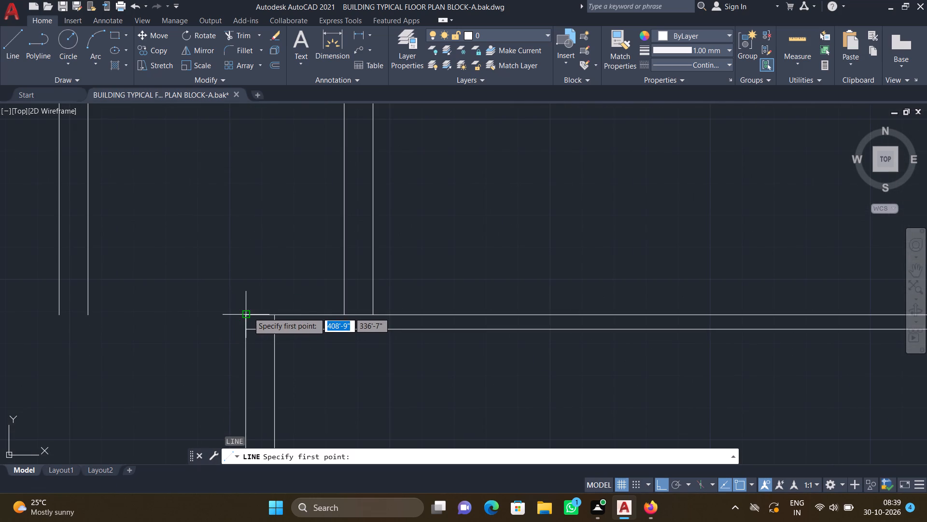
left_click(249, 312)
scroll(90, 319, "up", 2)
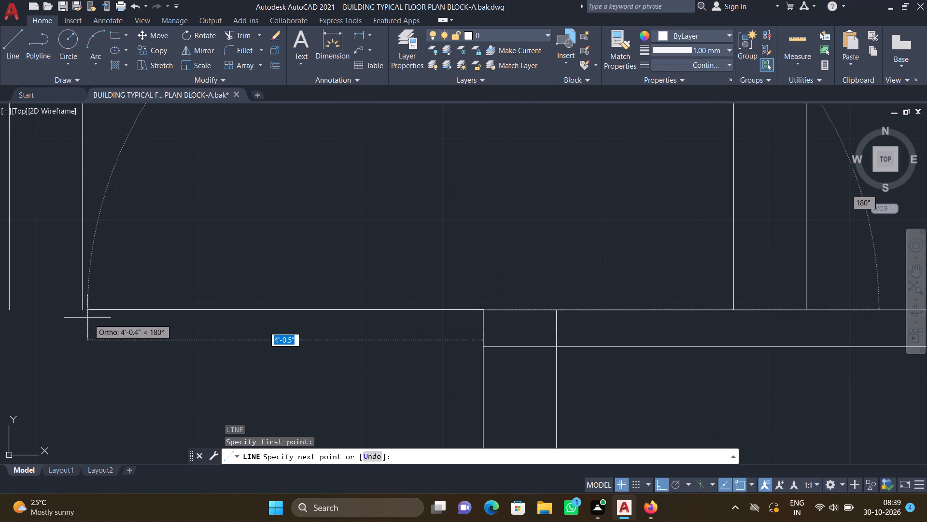
left_click(80, 310)
key("Return")
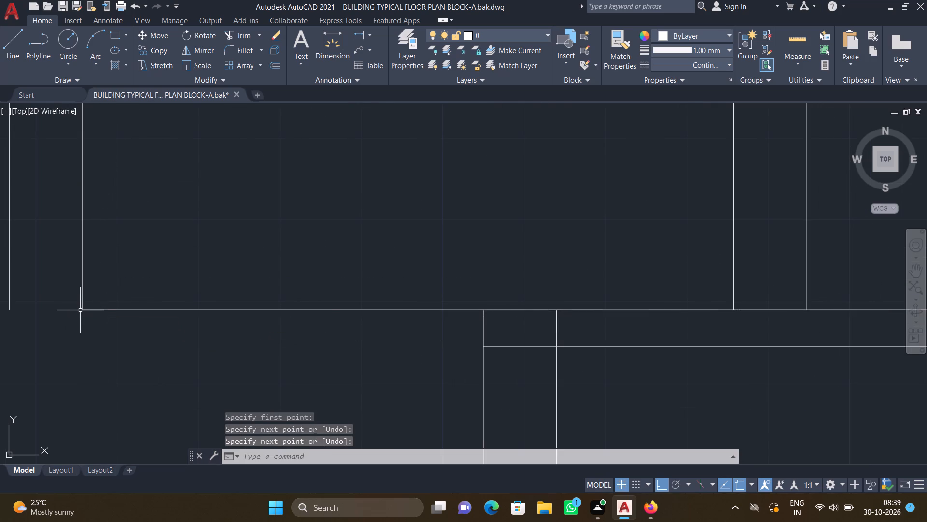
Draw the bay's lower outer wall line about 4'10" outward from the middle cross wall's lower line, then 4.5" up to the outermost vertical line.
scroll(78, 300, "down", 2)
middle_click_drag(88, 303, 135, 289)
key("l")
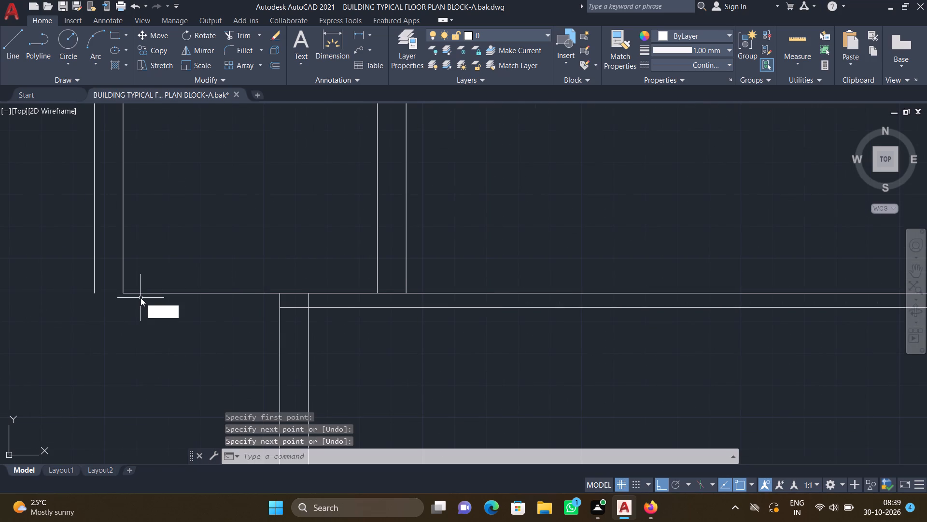
key("Return")
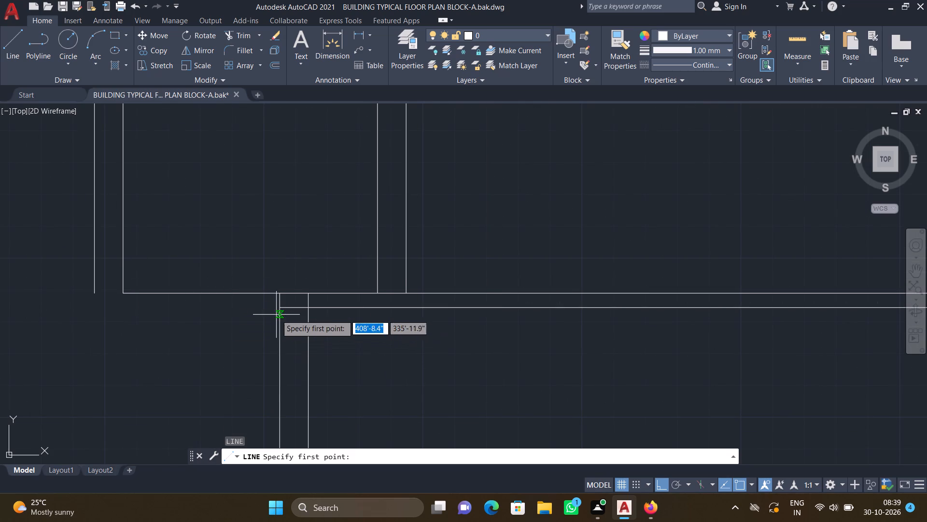
left_click(279, 307)
middle_click_drag(167, 320, 212, 309)
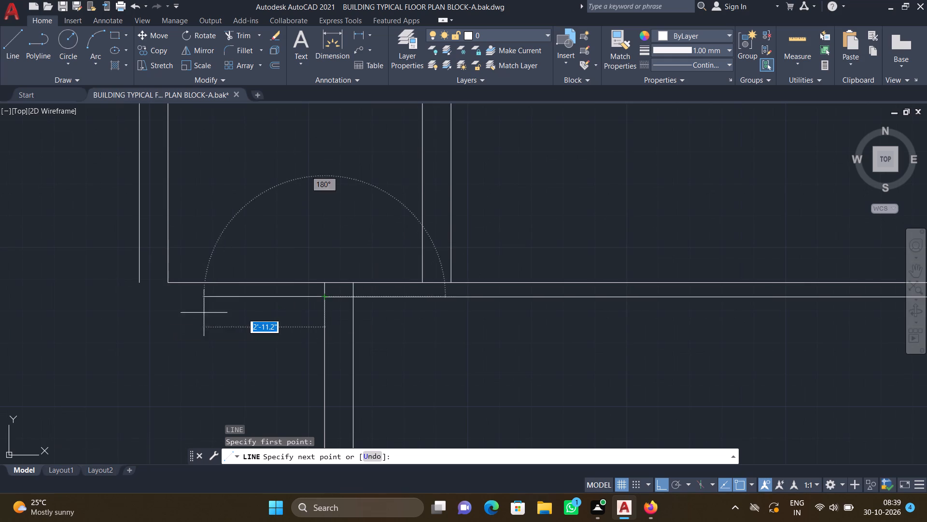
scroll(133, 301, "up", 2)
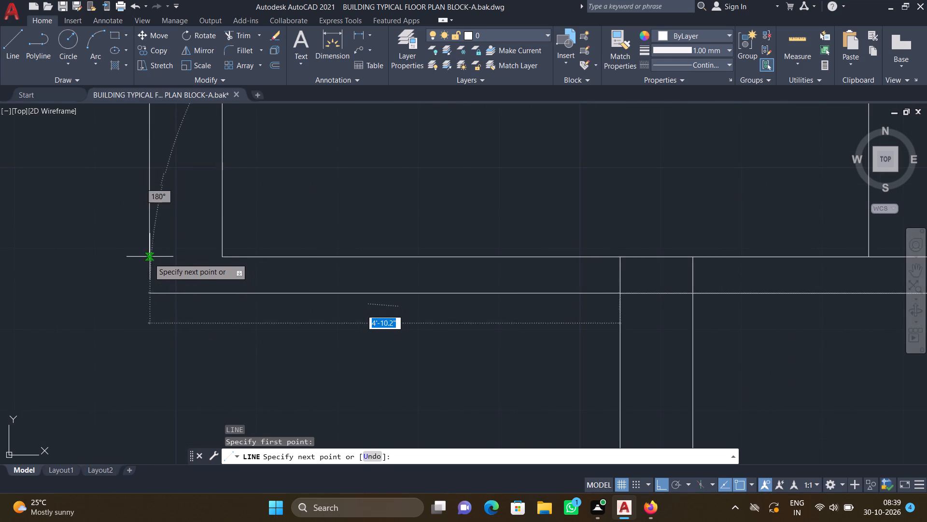
left_click(149, 293)
scroll(150, 268, "up", 3)
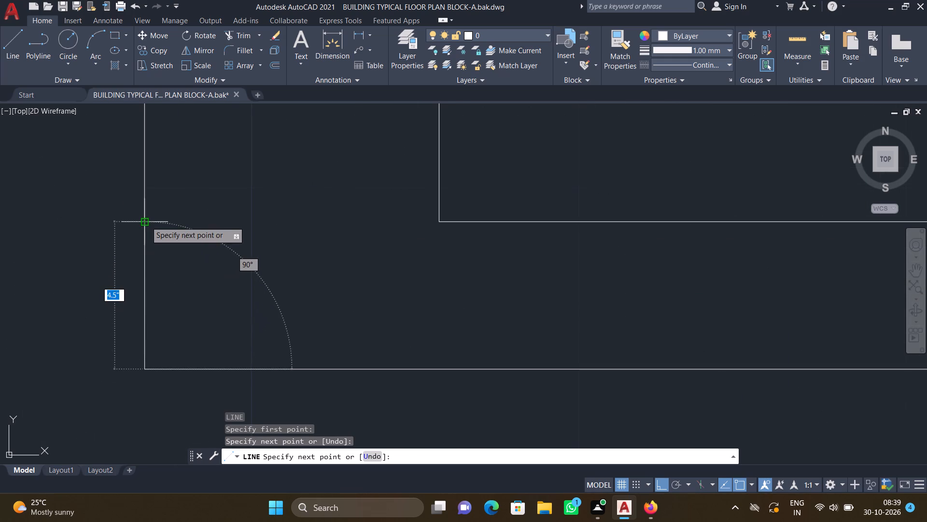
left_click(147, 221)
key("Return")
scroll(146, 220, "down", 4)
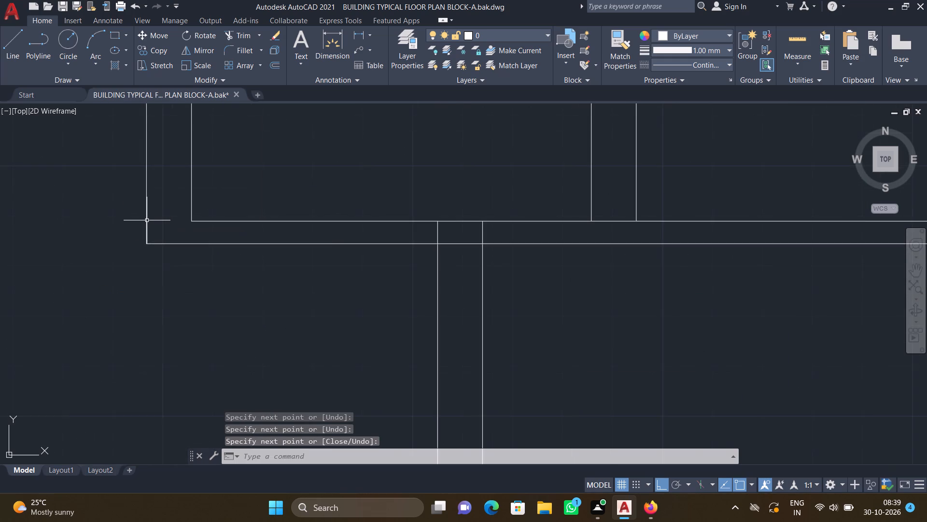
Draw a short horizontal line across the 9" wall between bay and room, near the wall's upper end.
scroll(154, 225, "down", 3)
middle_click_drag(99, 260, 144, 329)
scroll(167, 295, "down", 2)
middle_click_drag(198, 268, 201, 271)
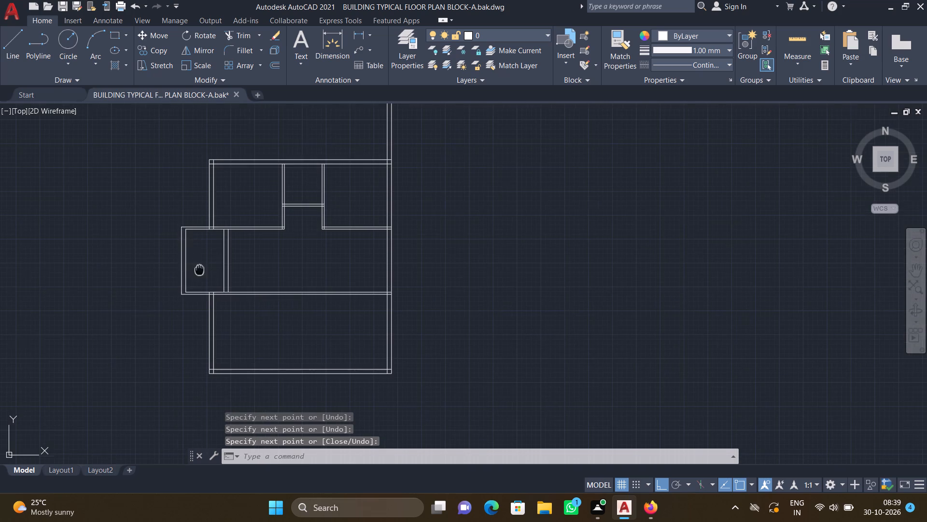
middle_click_drag(201, 271, 221, 284)
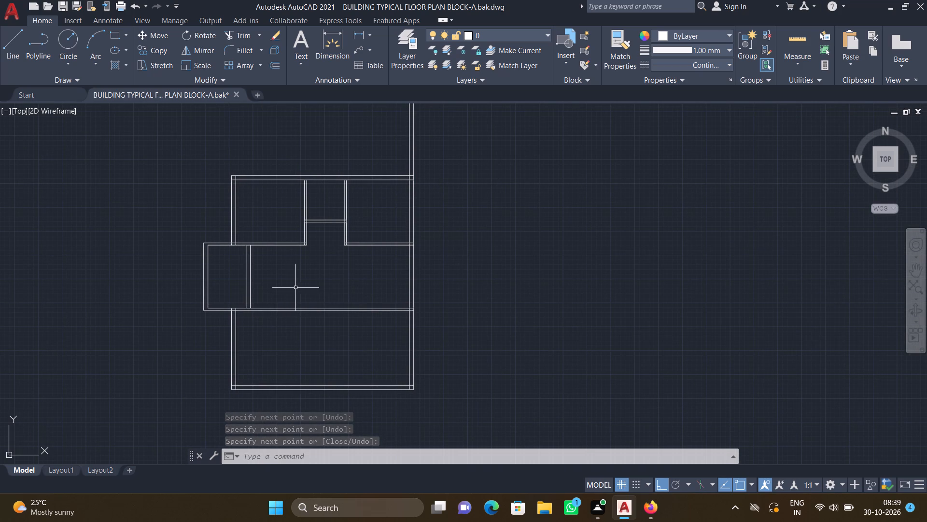
scroll(255, 269, "up", 2)
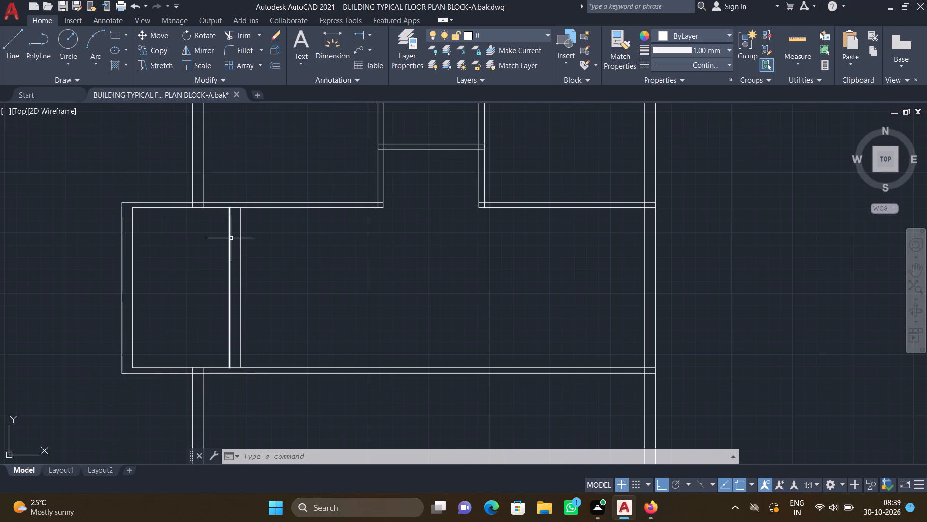
key("l")
key("Return")
scroll(231, 238, "up", 2)
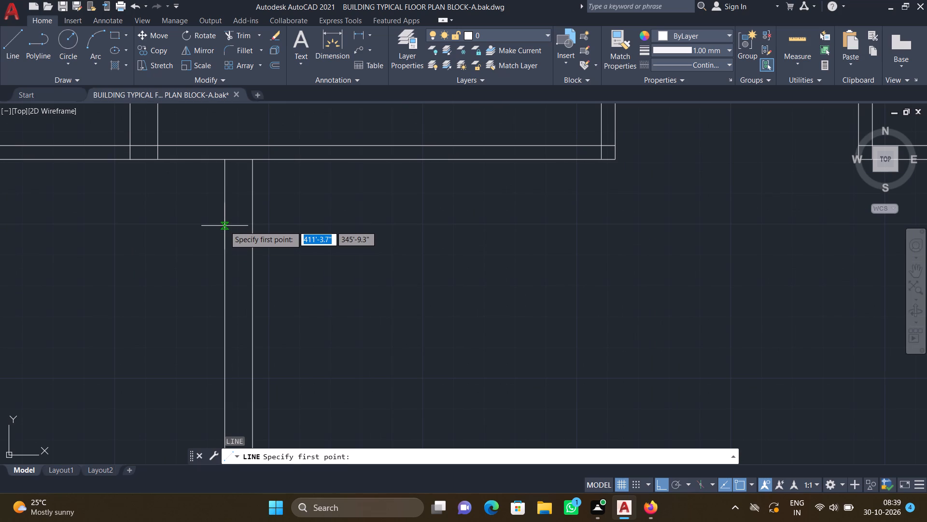
left_click_drag(225, 226, 231, 229)
scroll(244, 230, "up", 2)
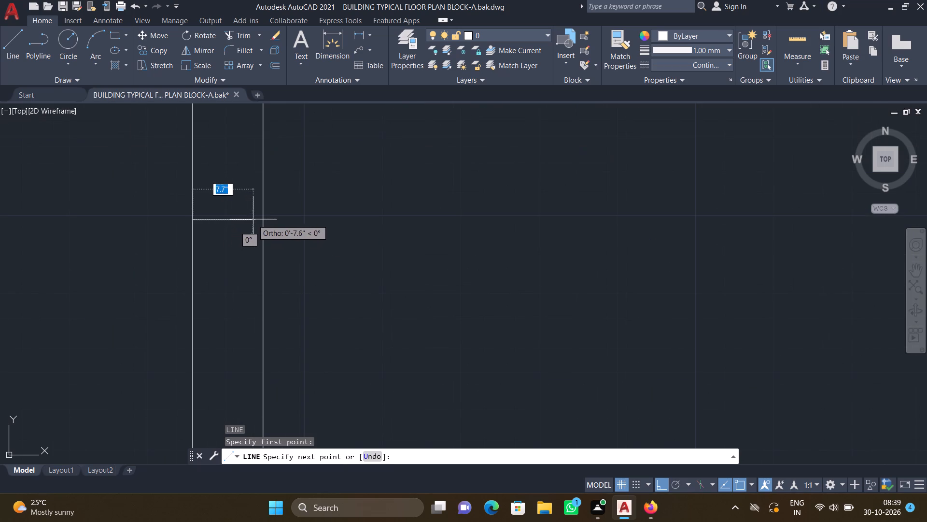
left_click(263, 219)
key("Return")
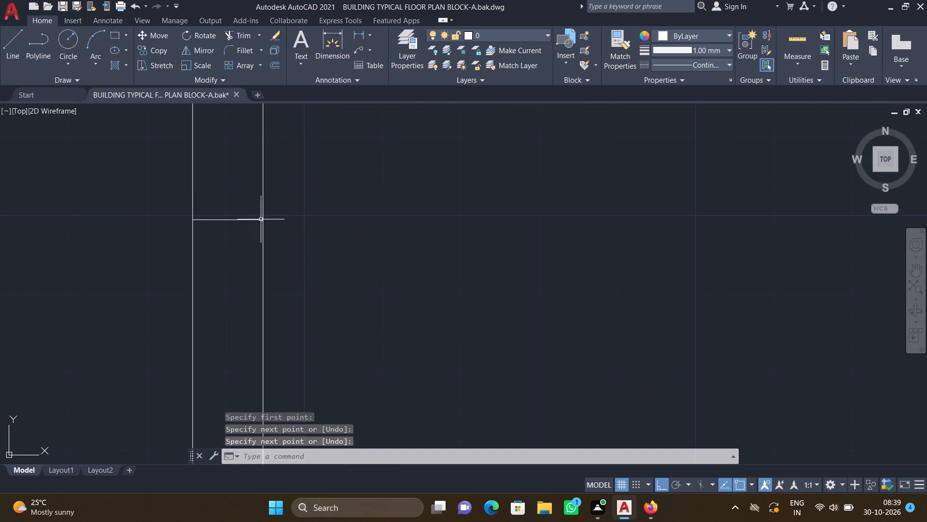
Draw a second short horizontal line across the same 9" wall, near its lower end above the middle cross wall.
scroll(263, 209, "down", 4)
middle_click_drag(162, 294, 190, 262)
scroll(281, 284, "up", 2)
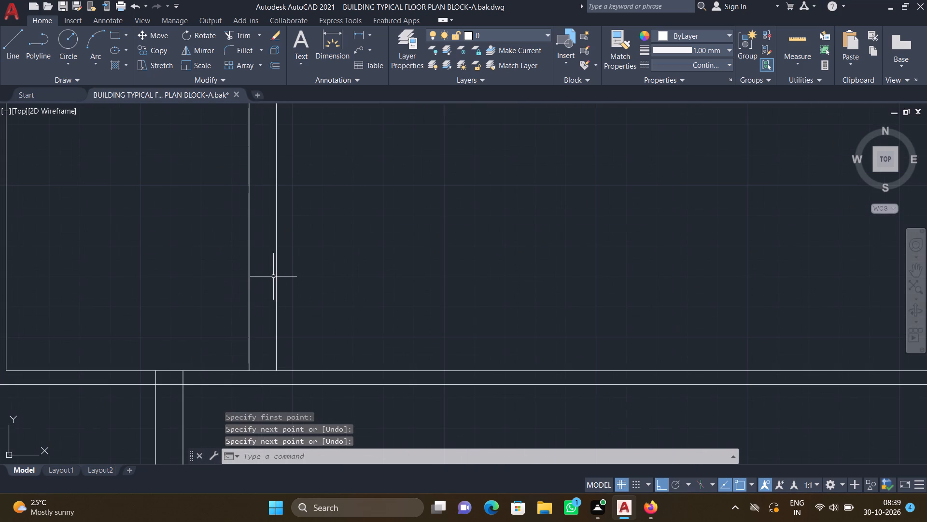
key("l")
key("Return")
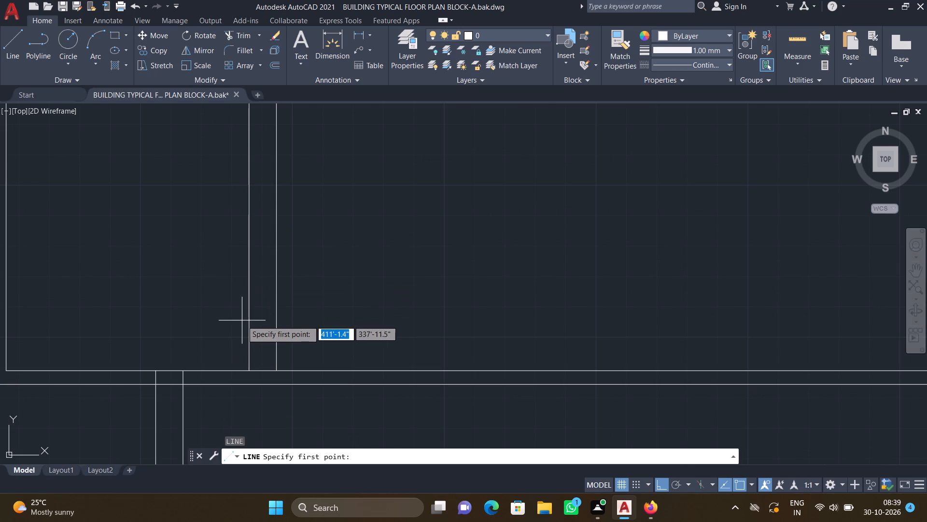
scroll(244, 317, "up", 2)
left_click_drag(250, 298, 254, 300)
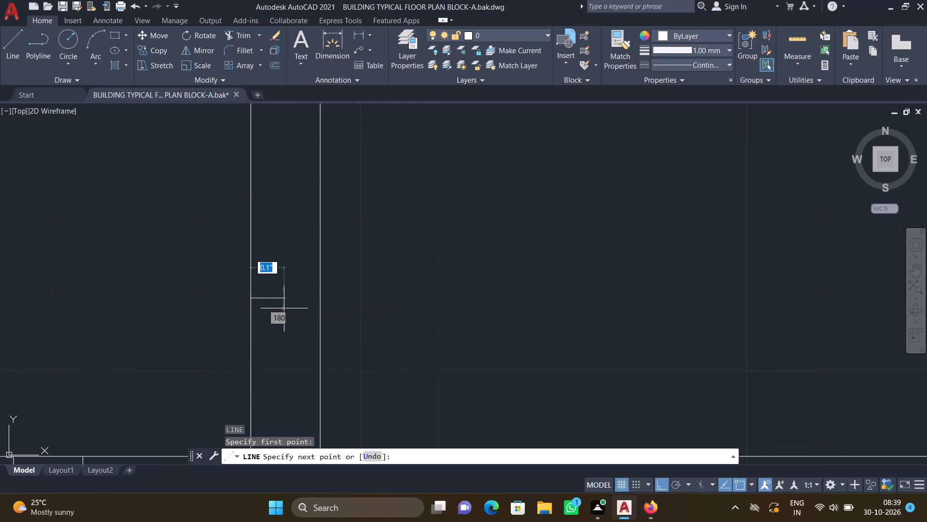
scroll(305, 304, "up", 2)
left_click(338, 292)
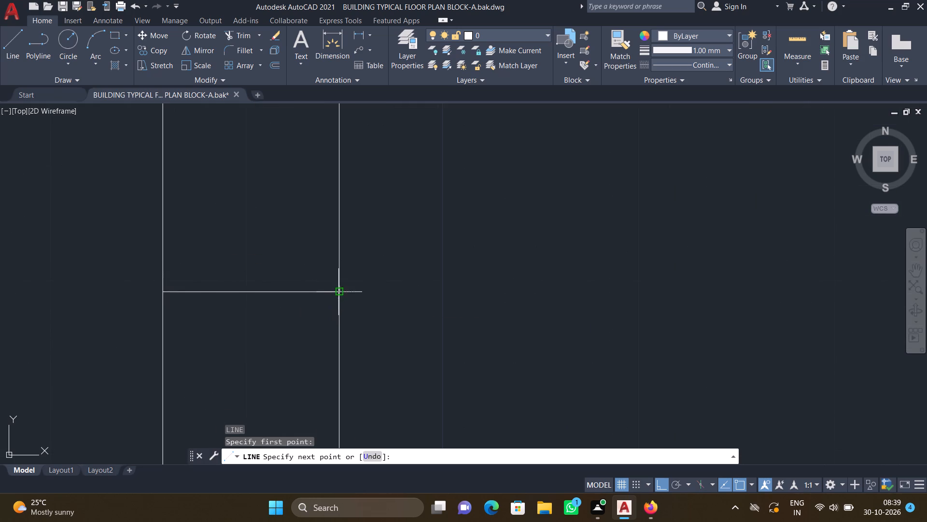
Draw a vertical line inside the dividing wall opening, about a third across from the bay side, joining the two short cross lines.
key("Return")
scroll(300, 272, "down", 4)
middle_click_drag(269, 220, 269, 241)
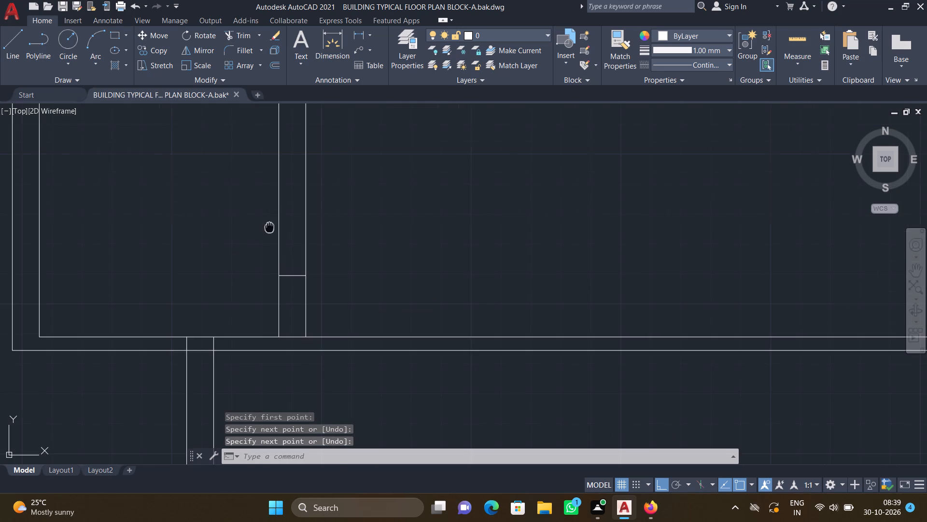
middle_click_drag(269, 241, 247, 337)
scroll(265, 138, "up", 1)
key("l")
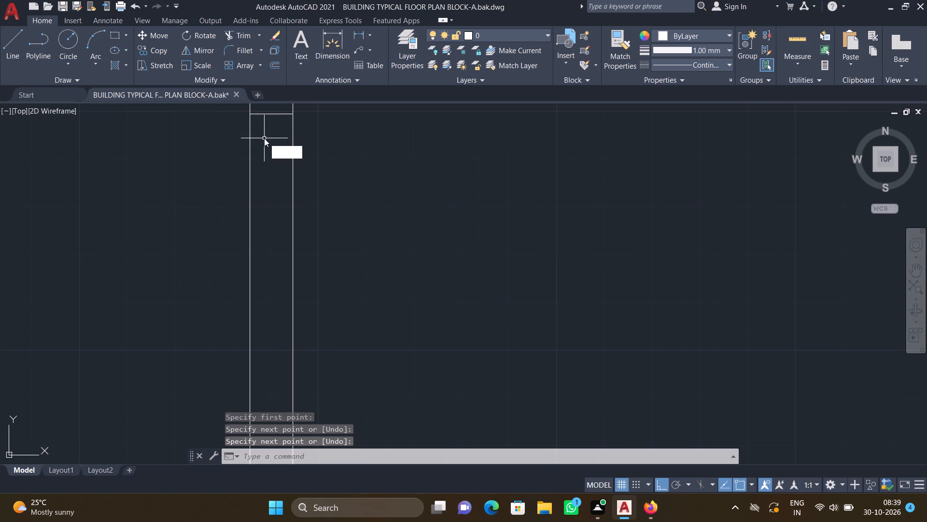
key("Return")
scroll(262, 111, "up", 2)
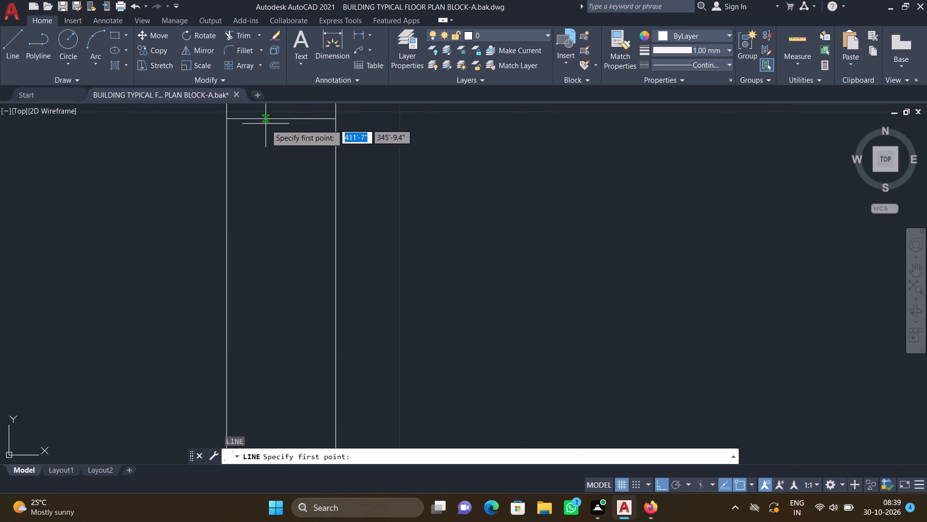
left_click_drag(266, 118, 265, 132)
scroll(243, 245, "down", 2)
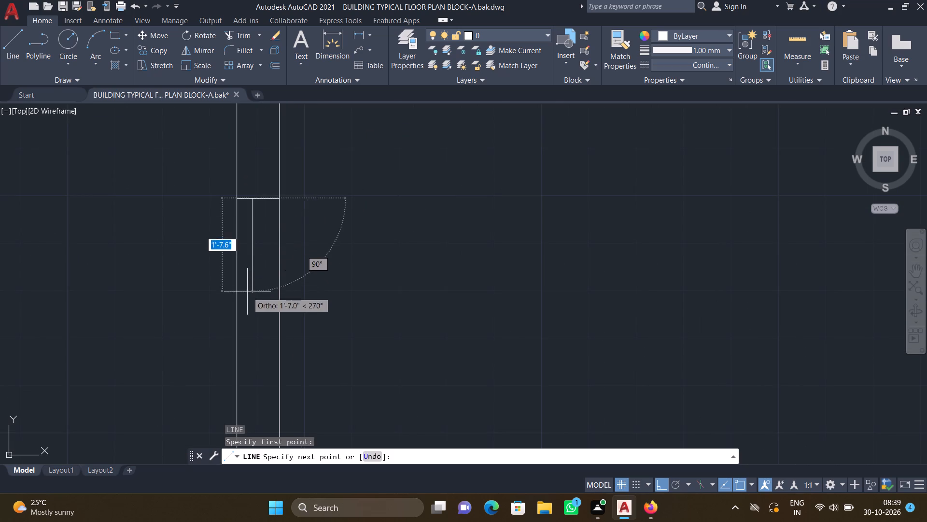
middle_click_drag(240, 283, 243, 226)
scroll(247, 230, "down", 2)
middle_click_drag(236, 310, 236, 289)
scroll(252, 329, "up", 1)
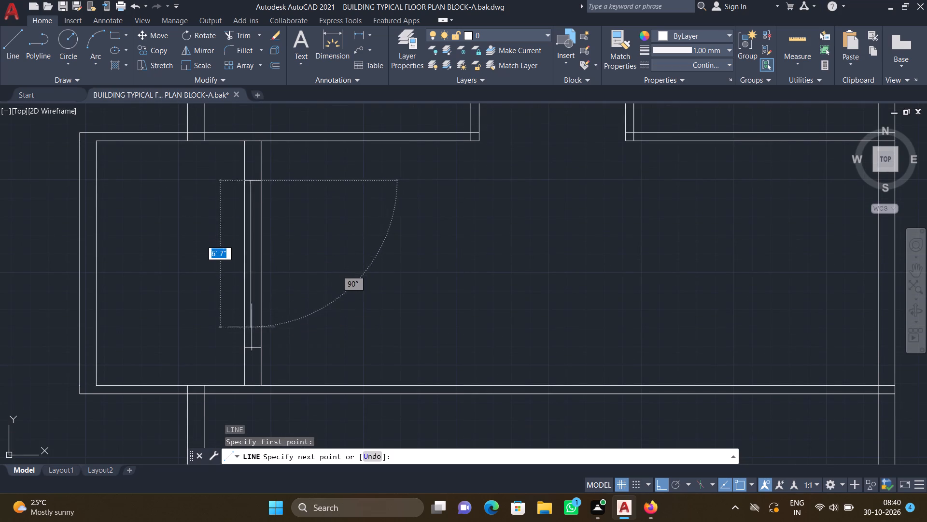
scroll(252, 329, "up", 1)
left_click(243, 373)
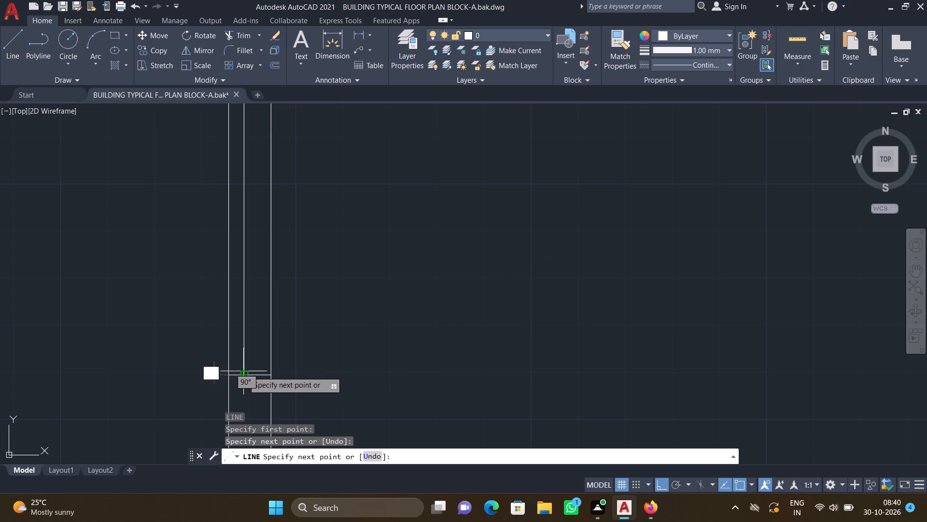
key("Return")
Draw a second vertical line about 7'6" long inside the opening, nearer the room side, from the upper cross line to the lower one.
scroll(250, 356, "down", 1)
middle_click_drag(261, 288, 260, 397)
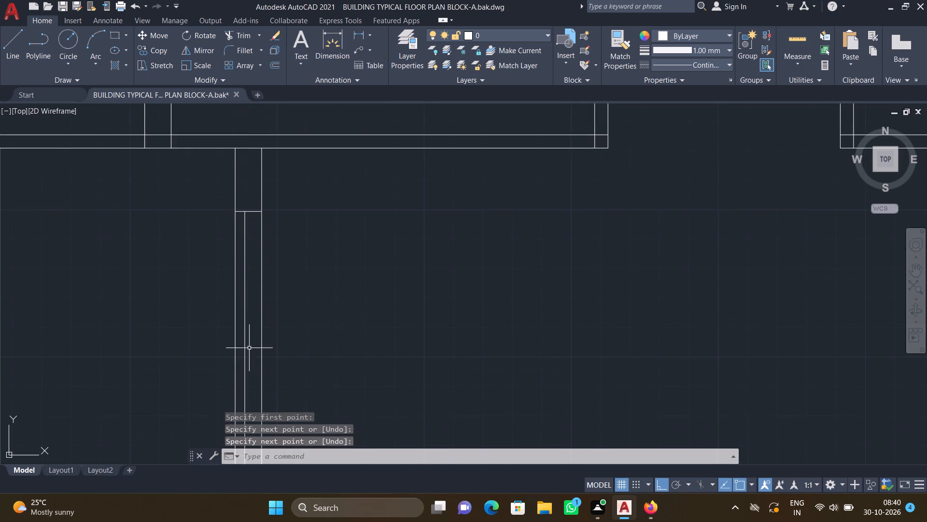
scroll(247, 224, "up", 3)
key("l")
key("Return")
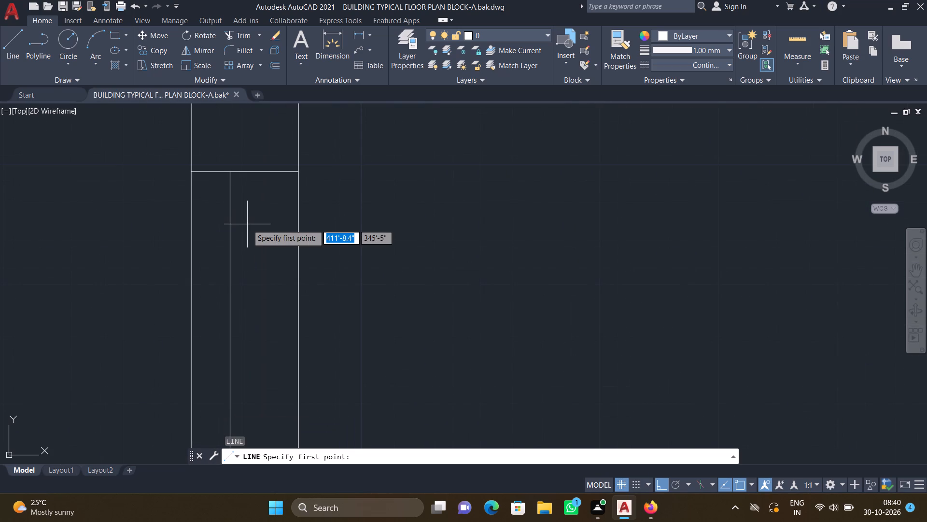
scroll(266, 177, "up", 2)
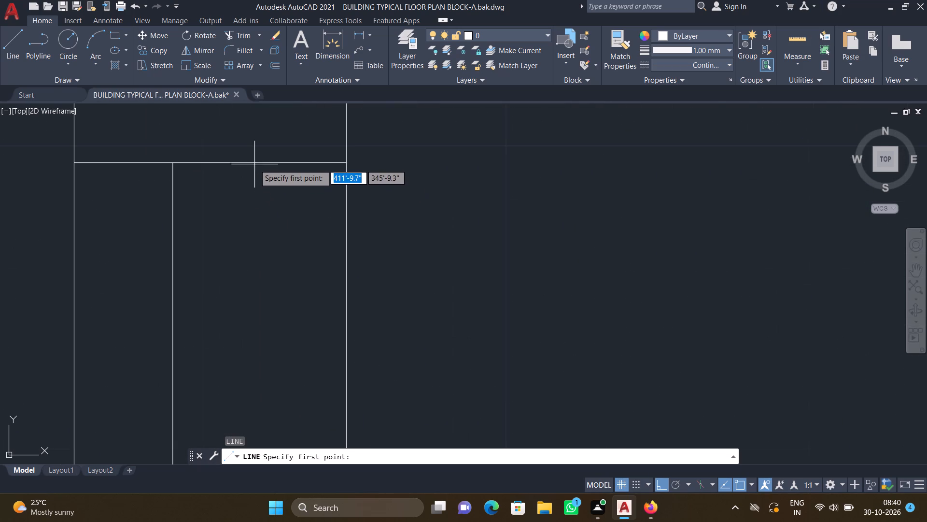
left_click(259, 163)
scroll(262, 252, "down", 2)
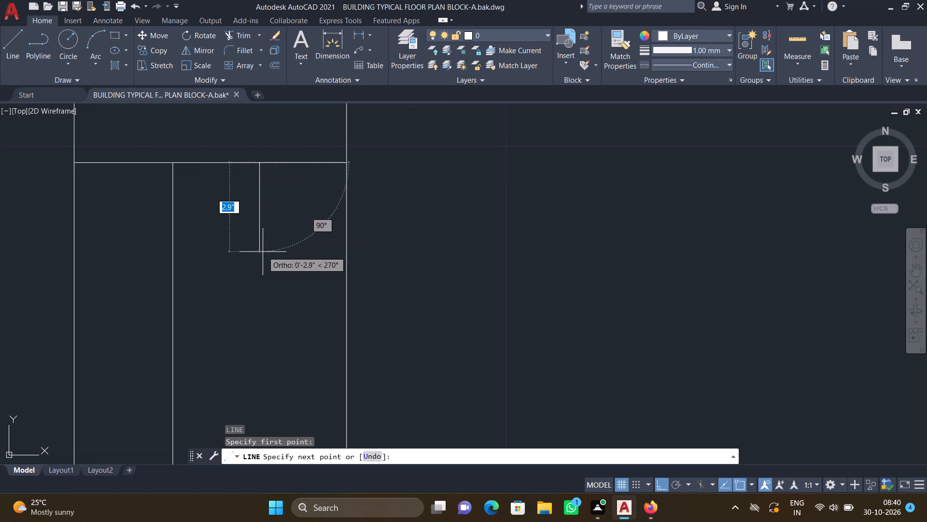
scroll(262, 253, "down", 1)
middle_click_drag(227, 307, 227, 256)
scroll(231, 261, "down", 3)
middle_click_drag(225, 342, 226, 268)
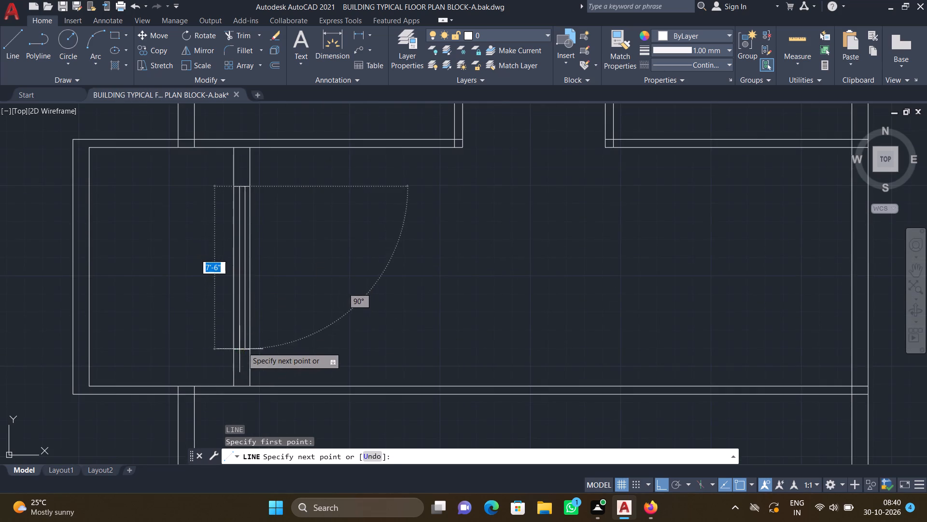
scroll(242, 347, "up", 3)
left_click(242, 354)
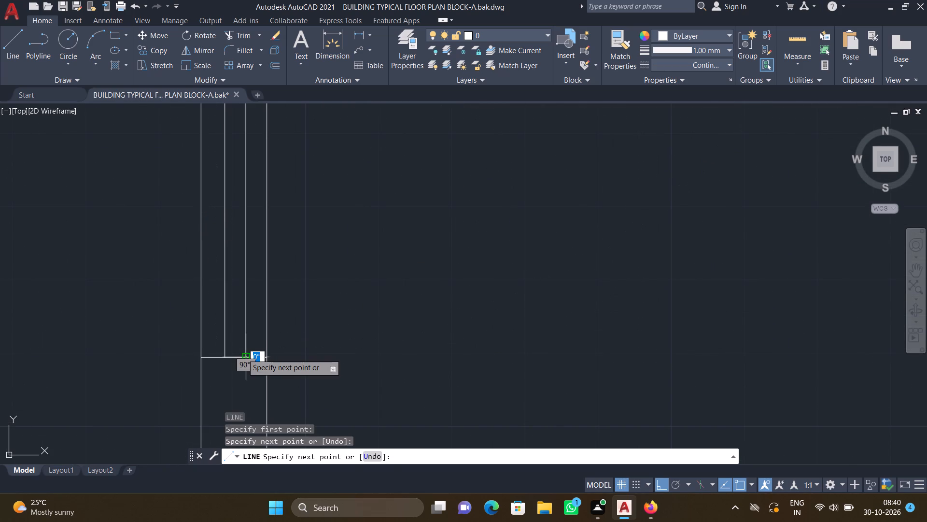
key("Return")
Draw a 9" horizontal line across the top of the bay's outer wall, from the inner corner to the outermost vertical line.
scroll(238, 366, "down", 3)
middle_click_drag(165, 321, 193, 320)
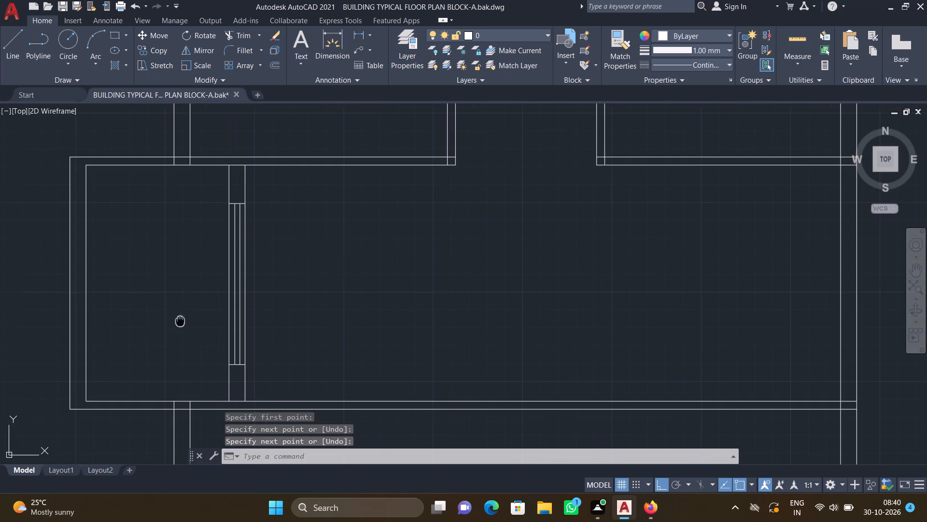
middle_click_drag(193, 320, 337, 343)
key("l")
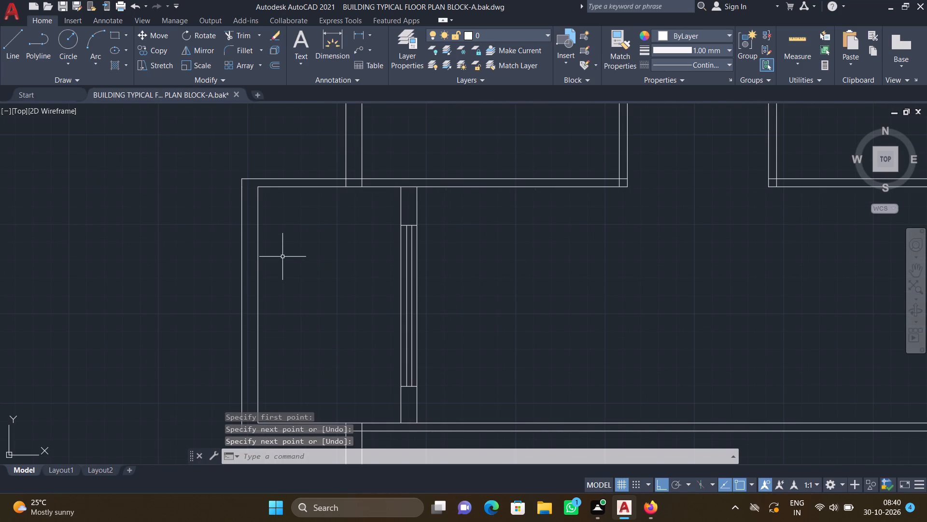
key("Return")
scroll(248, 198, "up", 2)
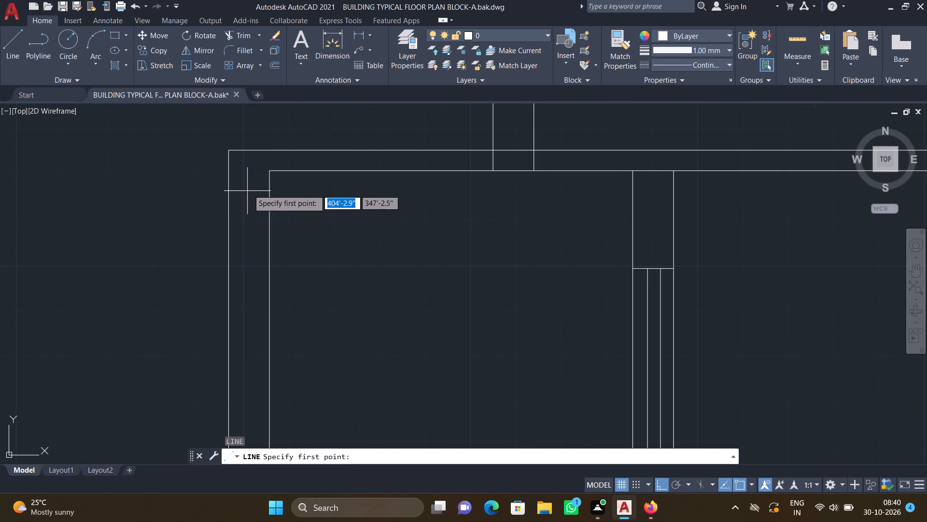
left_click(270, 171)
scroll(231, 180, "up", 1)
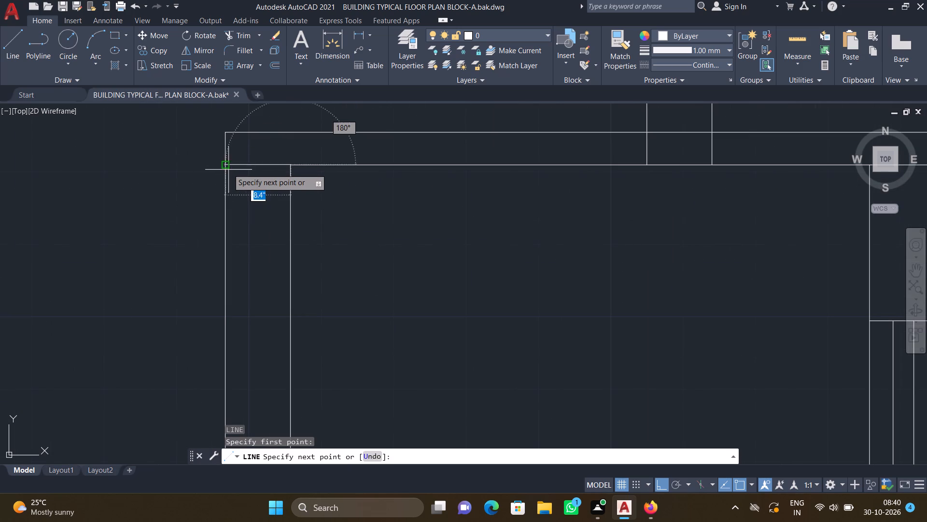
left_click(226, 163)
key("Return")
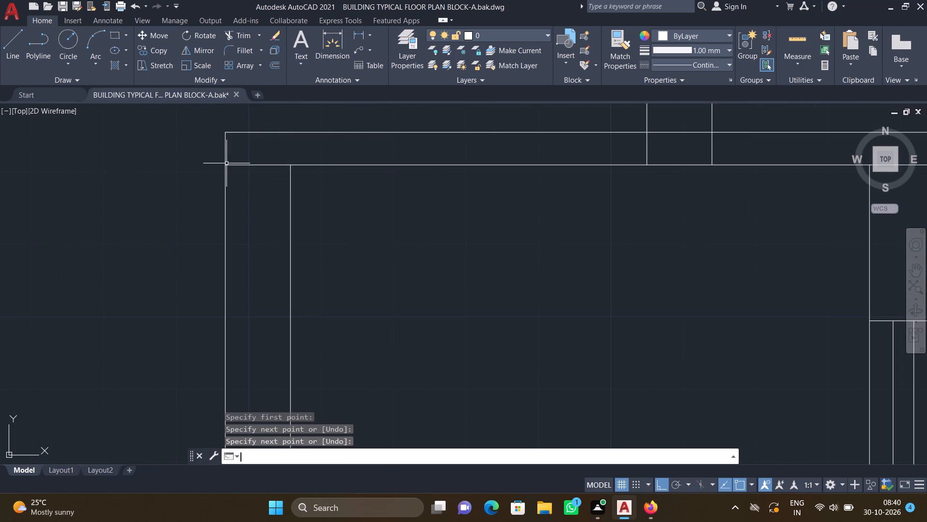
Draw an L-shaped line inside the bay's outer wall, about 11'1" down near the inner face, then across to the lower vertical wall's outer line.
key("l")
key("Return")
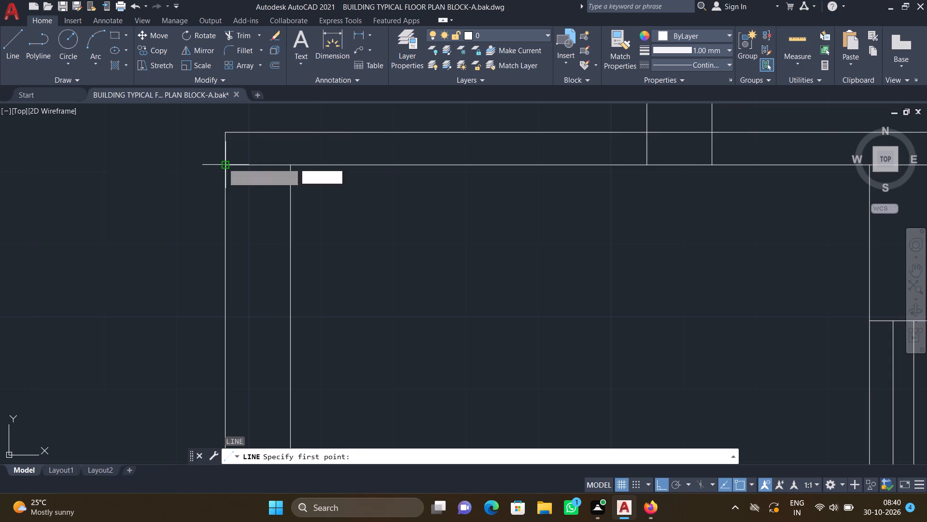
scroll(270, 164, "up", 2)
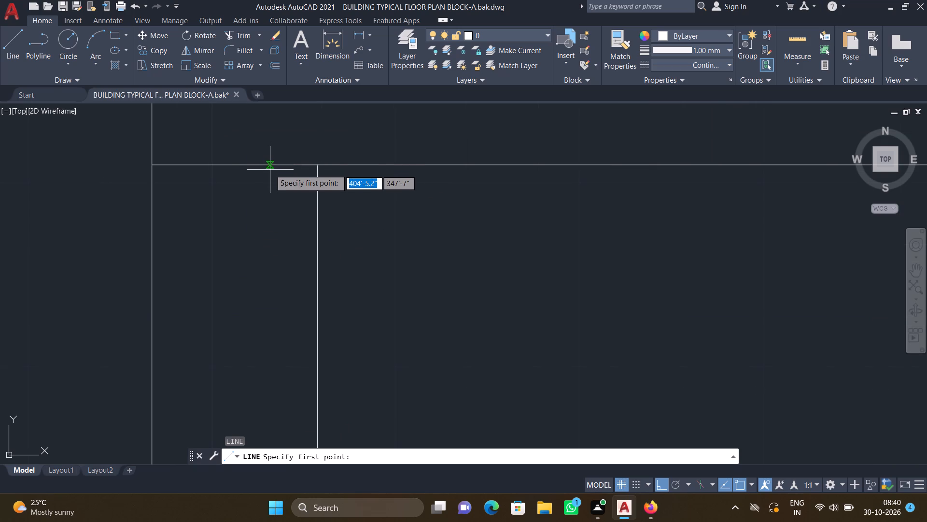
left_click_drag(267, 165, 267, 180)
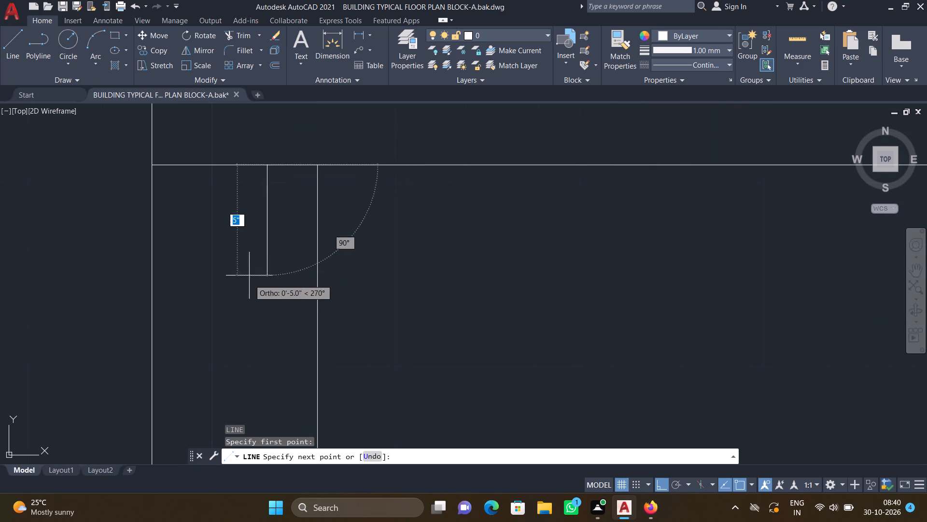
scroll(246, 286, "down", 3)
middle_click_drag(232, 319, 219, 239)
scroll(221, 242, "down", 2)
middle_click_drag(217, 349, 199, 220)
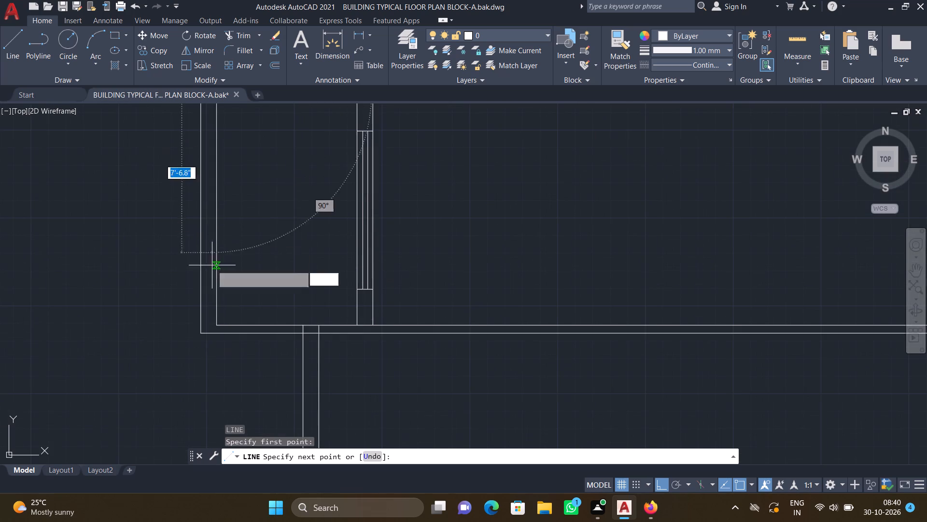
scroll(210, 296, "up", 2)
middle_click_drag(200, 329, 191, 254)
scroll(203, 299, "up", 2)
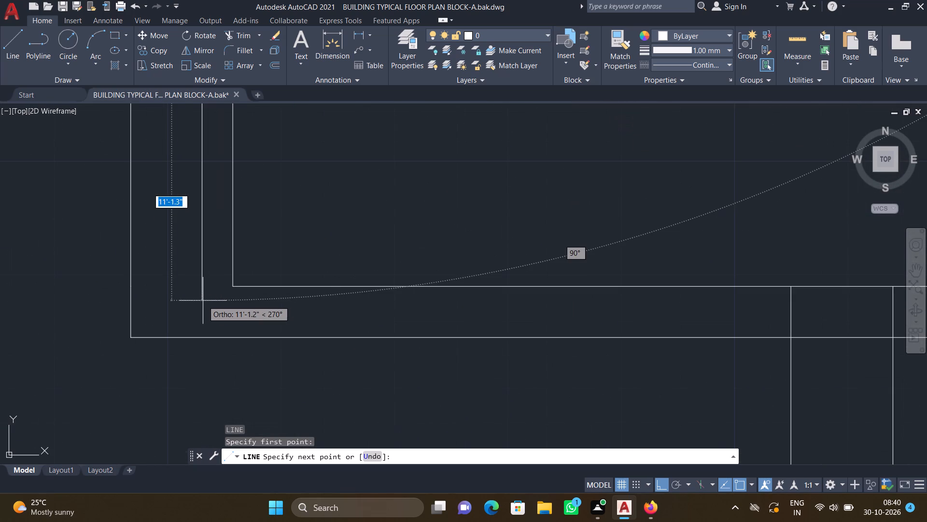
scroll(199, 306, "up", 1)
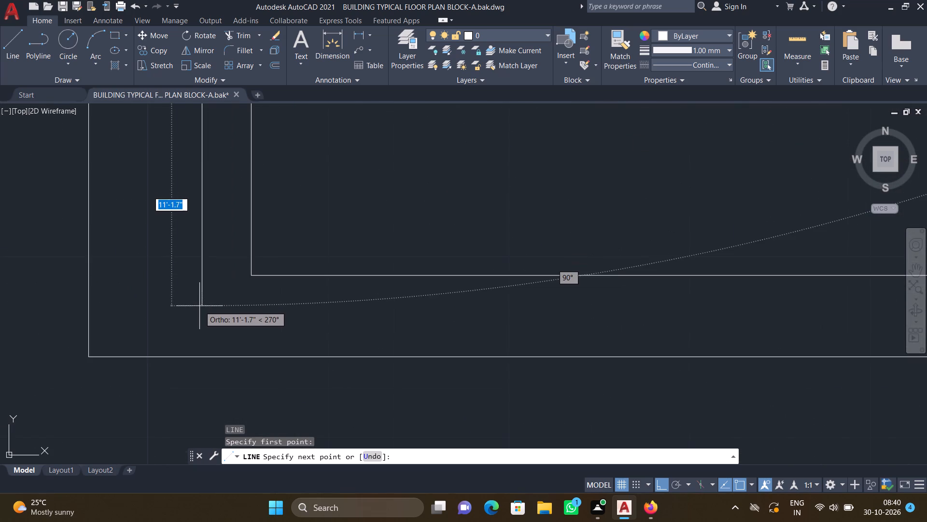
left_click(205, 300)
scroll(303, 311, "down", 2)
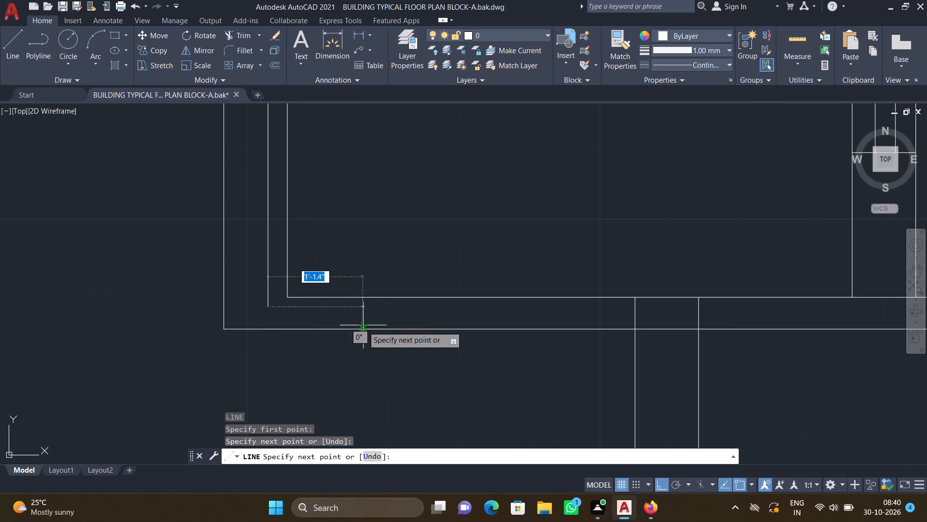
middle_click_drag(326, 305, 187, 272)
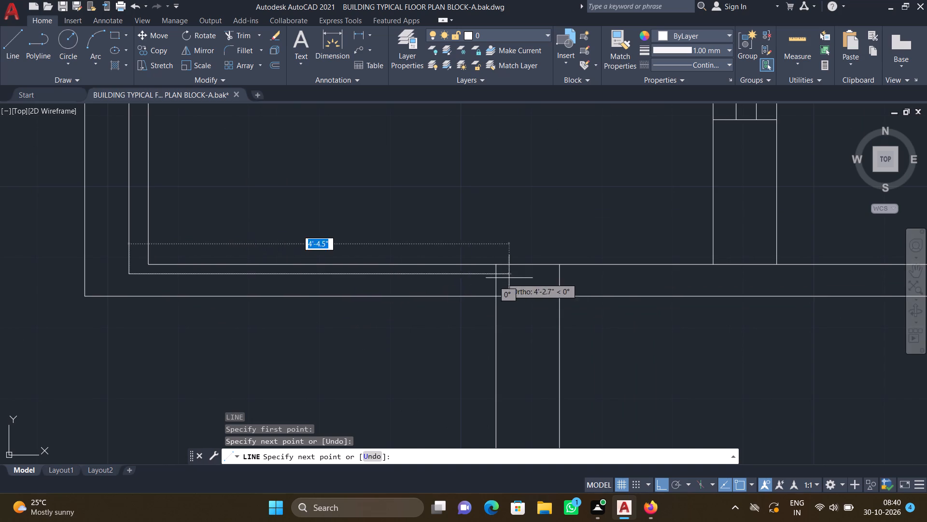
scroll(522, 278, "up", 1)
left_click(477, 273)
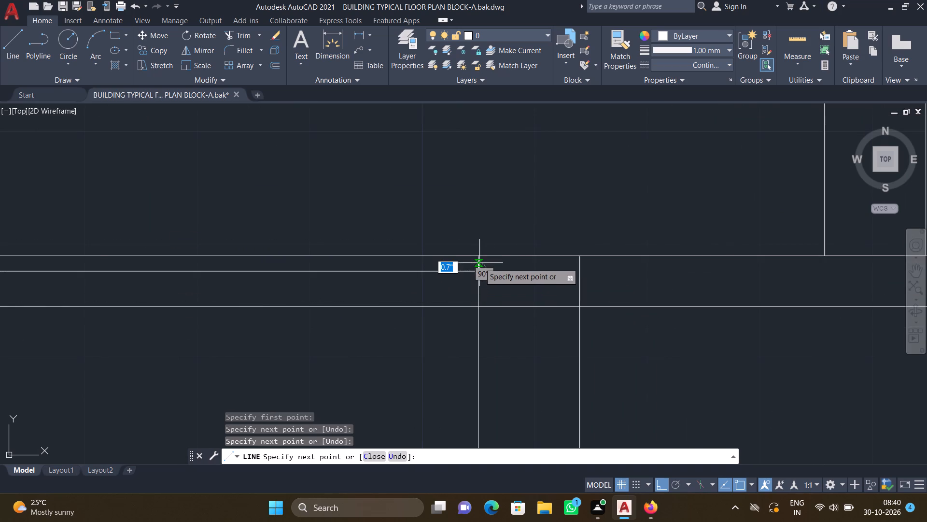
key("Return")
Draw a second L-shaped line between the first one and the bay's outer face, down and then across to the same lower vertical wall line.
scroll(483, 261, "down", 3)
scroll(421, 274, "down", 2)
middle_click_drag(413, 257, 355, 323)
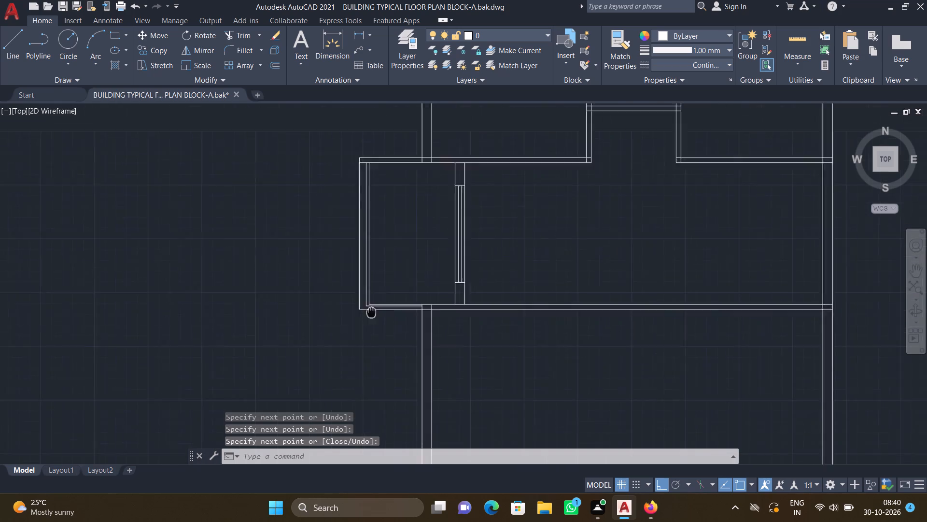
middle_click_drag(355, 323, 350, 330)
scroll(320, 211, "up", 3)
key("l")
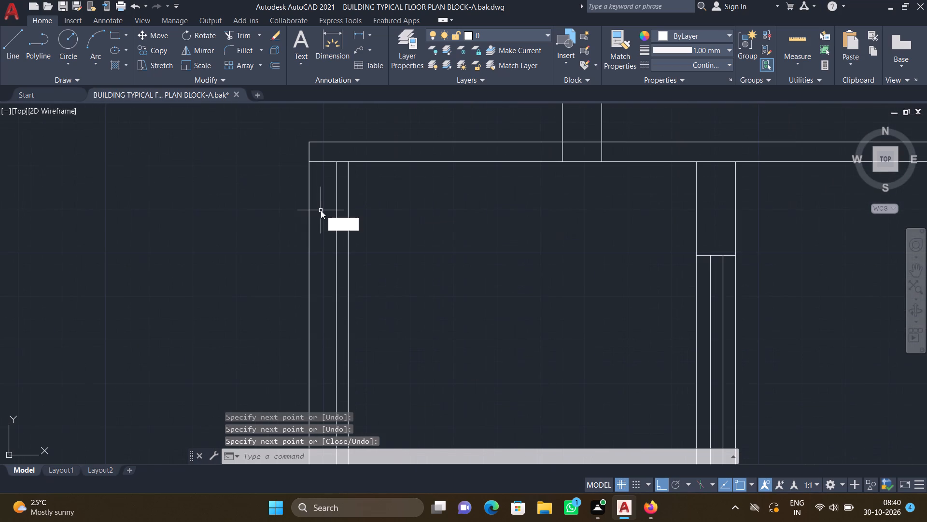
key("Return")
scroll(334, 175, "up", 2)
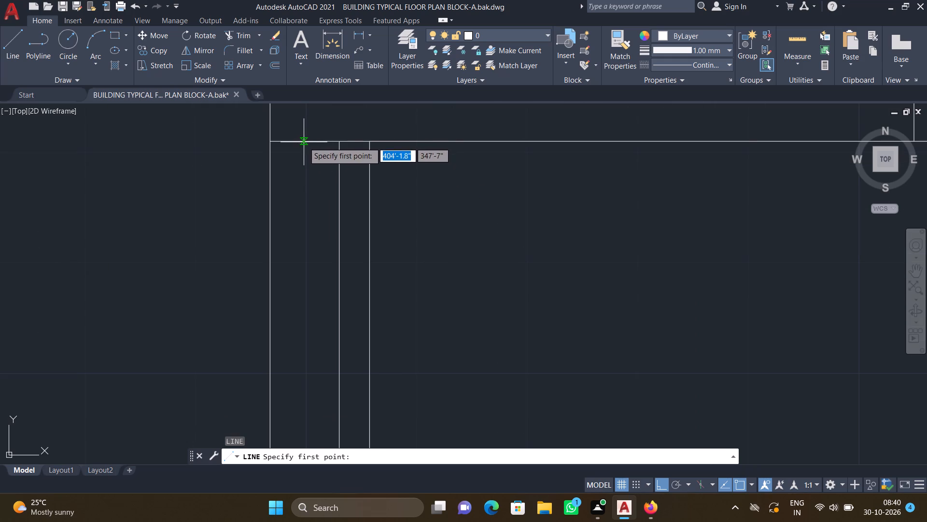
left_click_drag(304, 142, 305, 147)
scroll(306, 223, "down", 4)
middle_click_drag(305, 304, 302, 252)
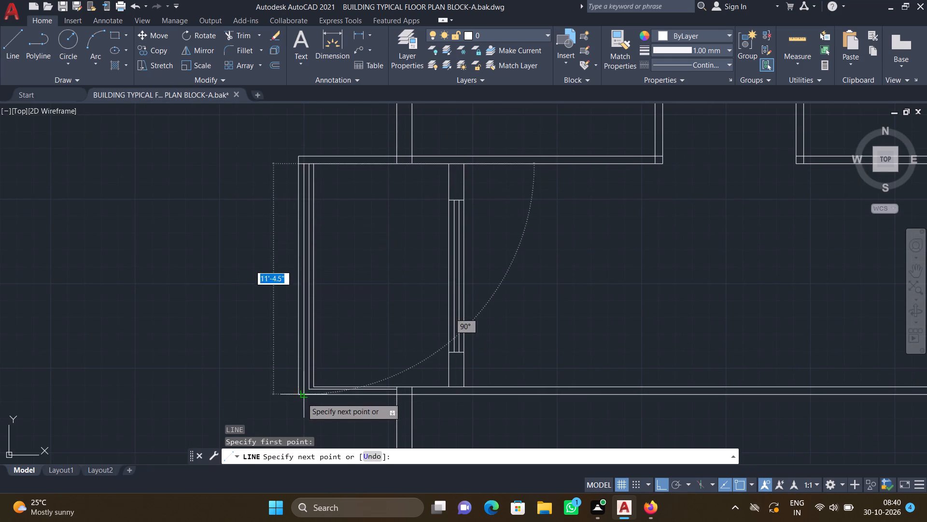
middle_click_drag(297, 384, 279, 301)
scroll(282, 311, "down", 1)
scroll(281, 303, "up", 4)
middle_click_drag(258, 307, 178, 338)
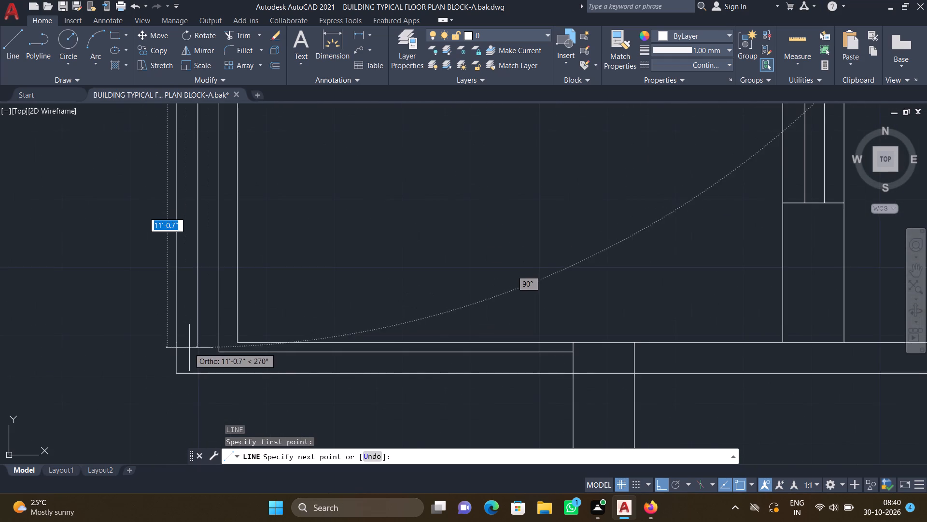
scroll(199, 364, "up", 2)
left_click(196, 362)
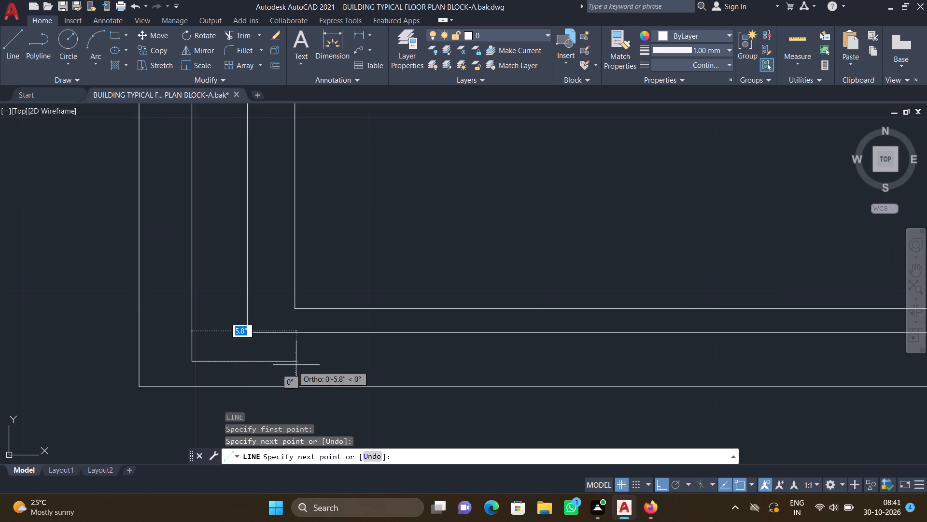
scroll(299, 364, "down", 2)
middle_click_drag(351, 372, 238, 345)
scroll(478, 338, "up", 2)
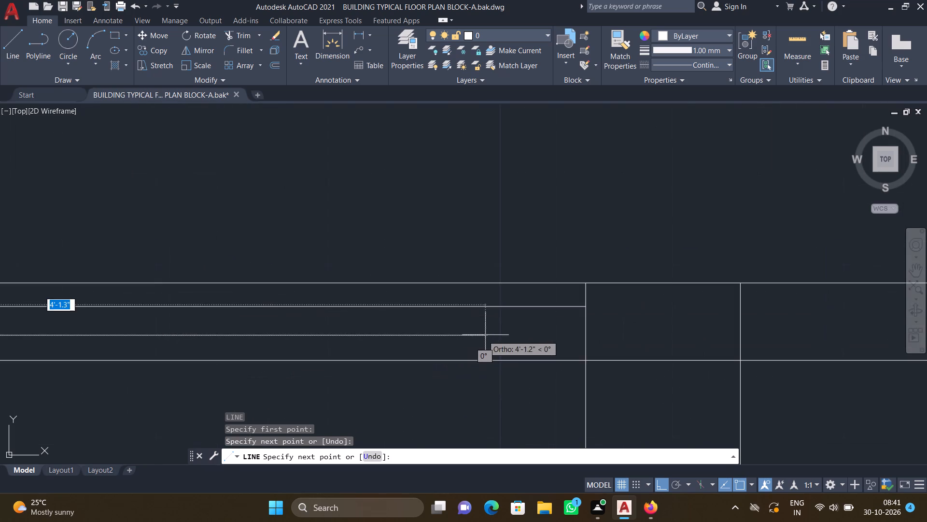
left_click(585, 337)
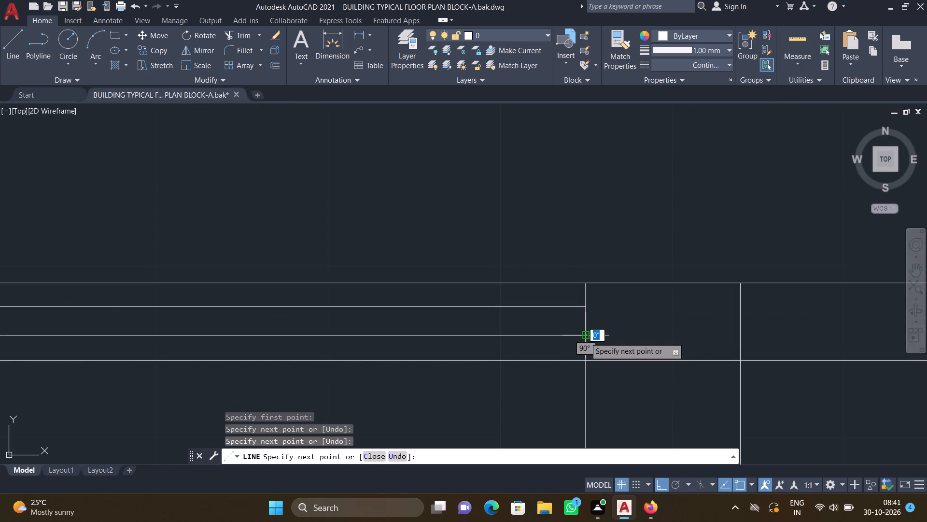
key("Return")
scroll(514, 368, "down", 1)
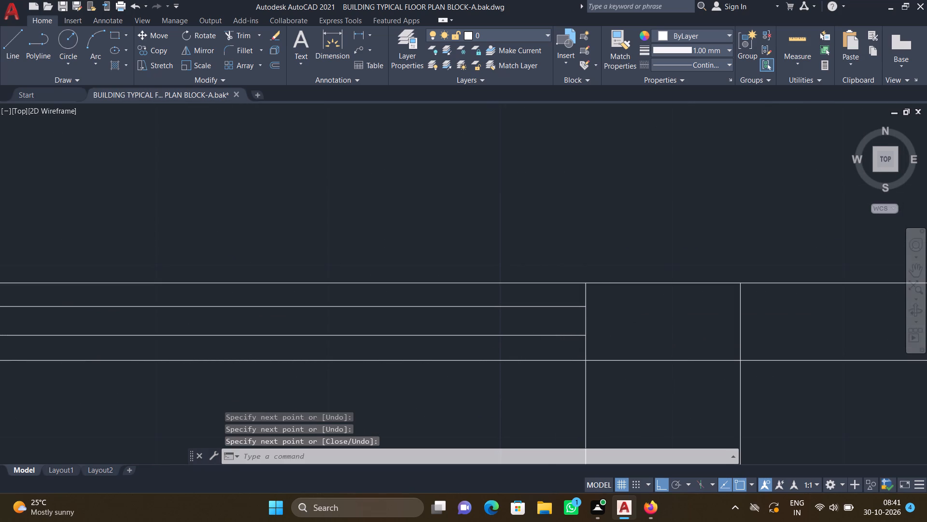
Draw an L-shaped line in the bay's upper corner, about 1'6" down from the top wall and about 1'6" across to the dividing wall.
scroll(514, 368, "down", 2)
middle_click_drag(513, 341, 302, 483)
scroll(301, 448, "down", 2)
scroll(330, 236, "down", 4)
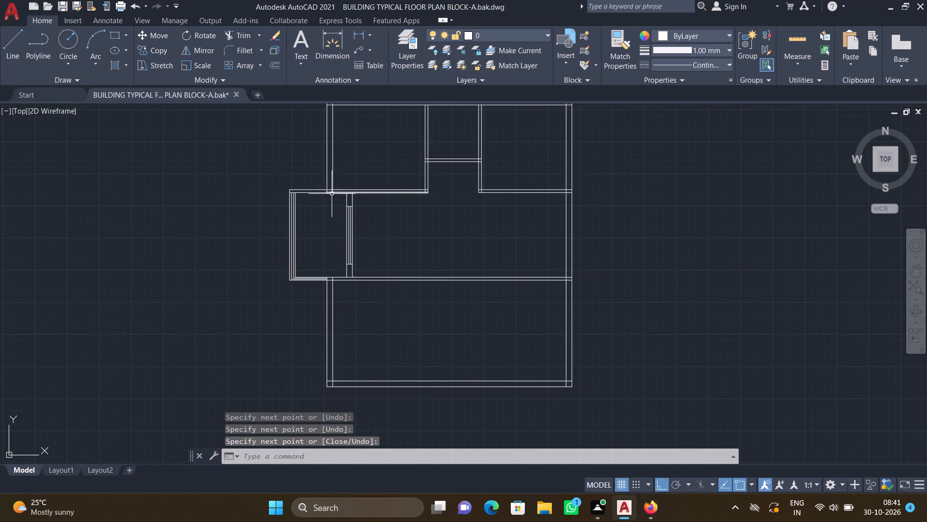
middle_click_drag(326, 199, 277, 255)
scroll(284, 261, "up", 3)
key("l")
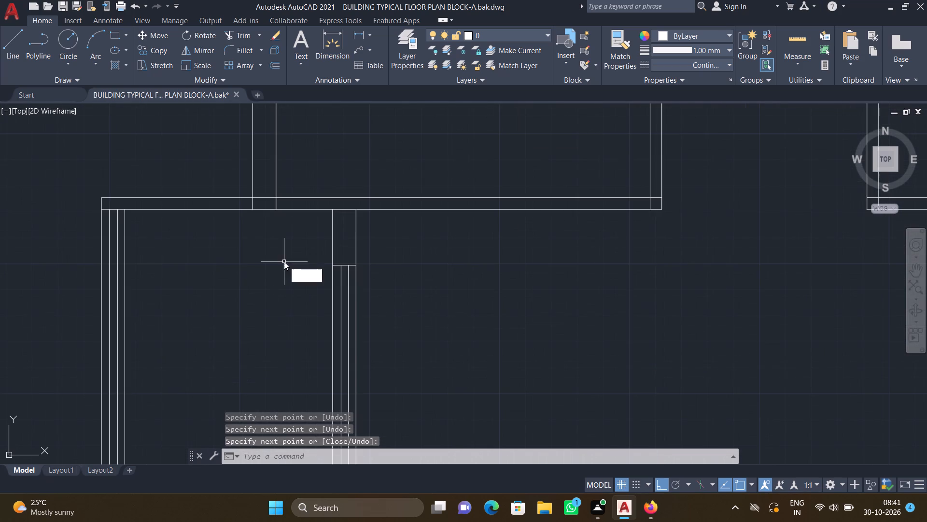
key("Return")
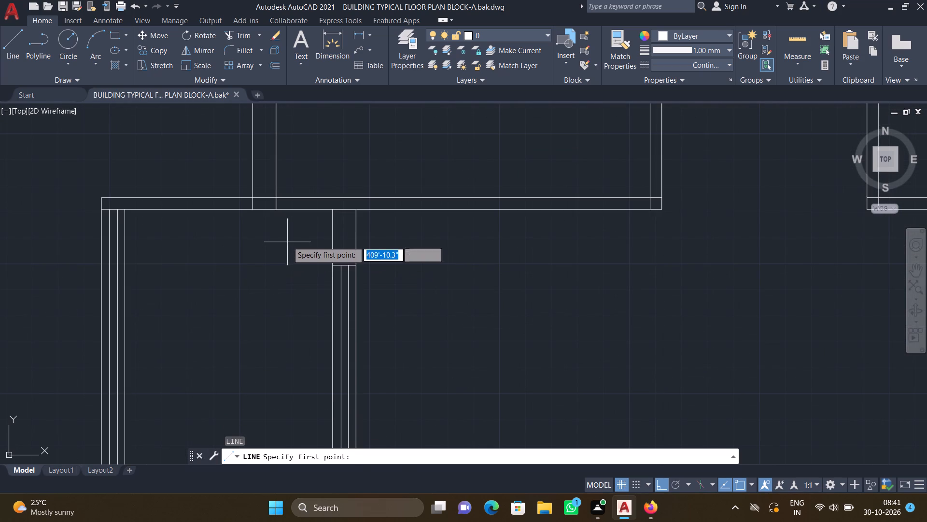
scroll(284, 235, "up", 3)
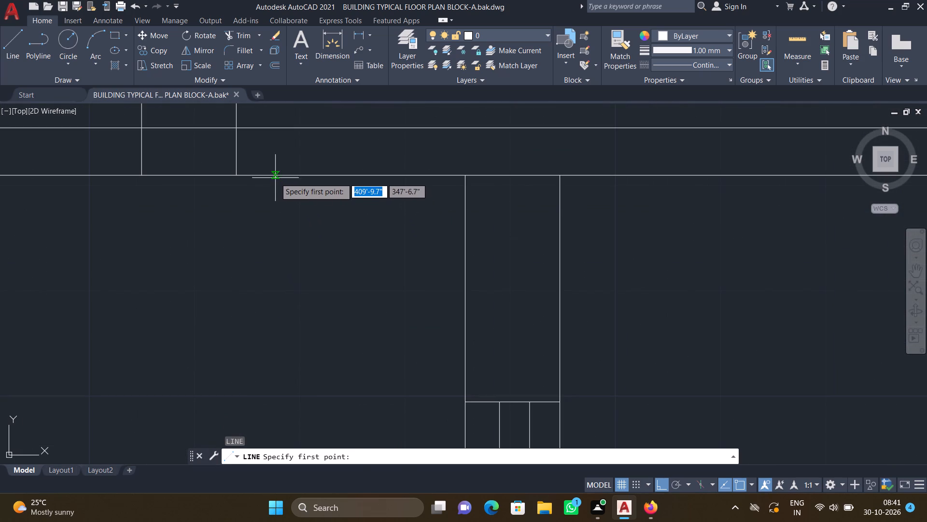
left_click_drag(274, 176, 276, 181)
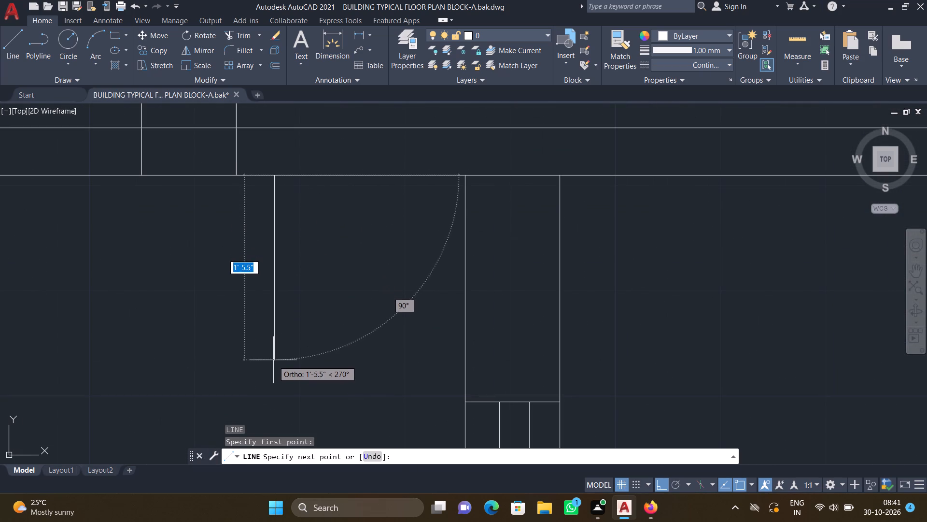
left_click_drag(276, 367, 285, 367)
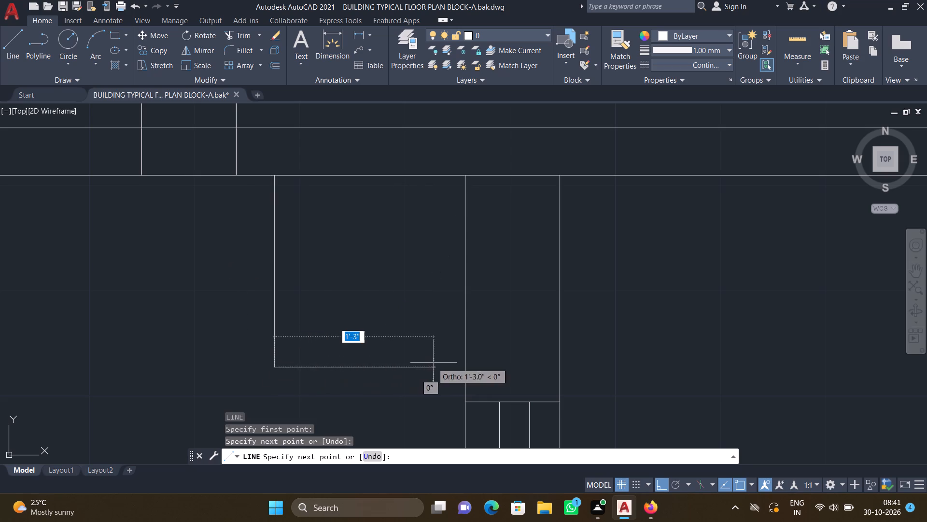
left_click(466, 365)
key("Return")
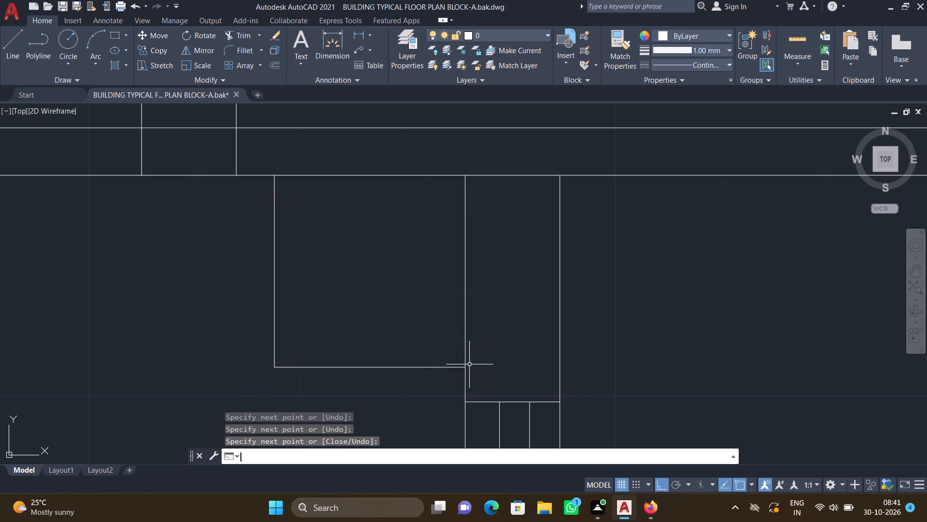
Draw a second L-shaped line inside the first one, about 1'4" down from the top wall and about 1'4" across to the dividing wall.
key("l")
key("Return")
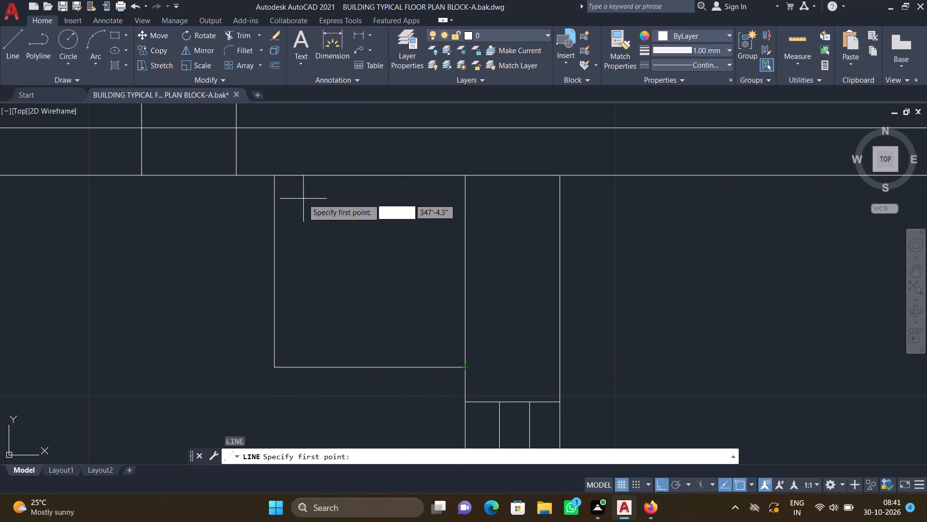
scroll(302, 197, "up", 2)
left_click_drag(287, 142, 286, 153)
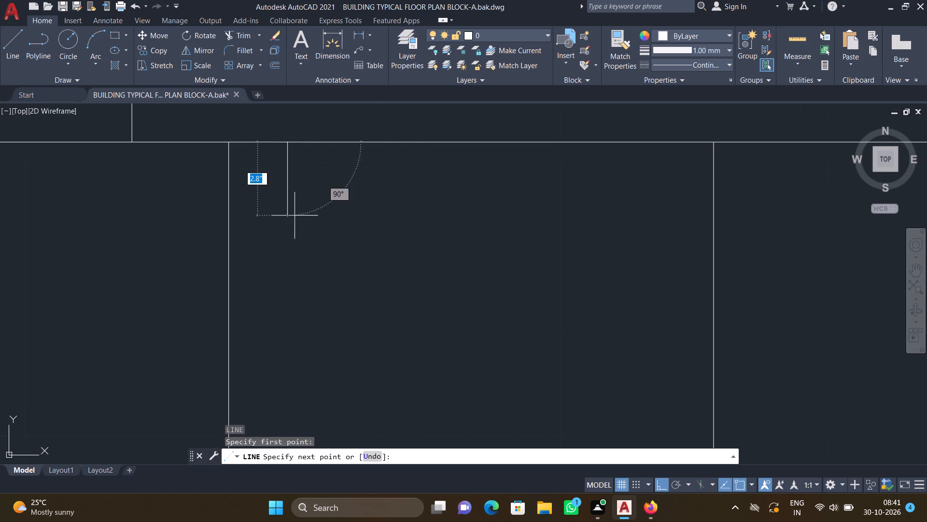
scroll(299, 237, "down", 2)
middle_click_drag(304, 310, 290, 248)
scroll(279, 317, "up", 2)
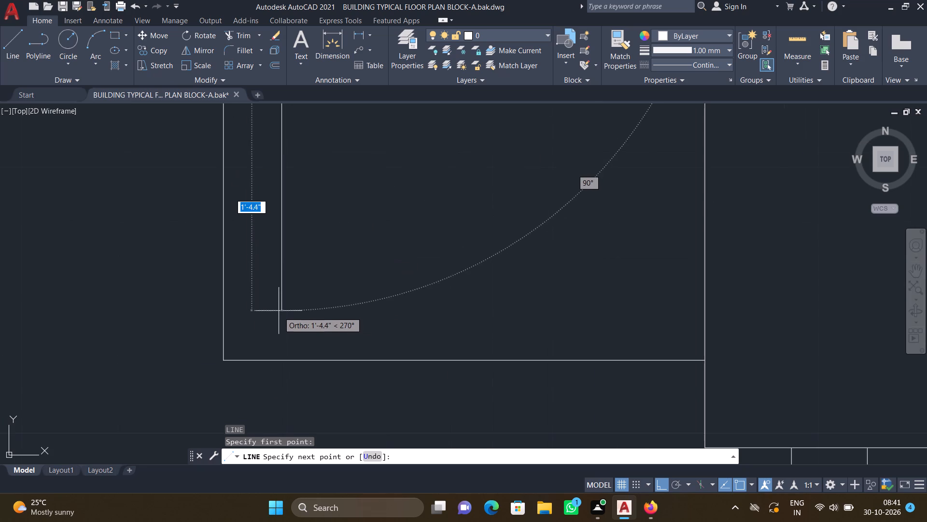
left_click_drag(282, 306, 295, 308)
middle_click_drag(443, 309, 355, 311)
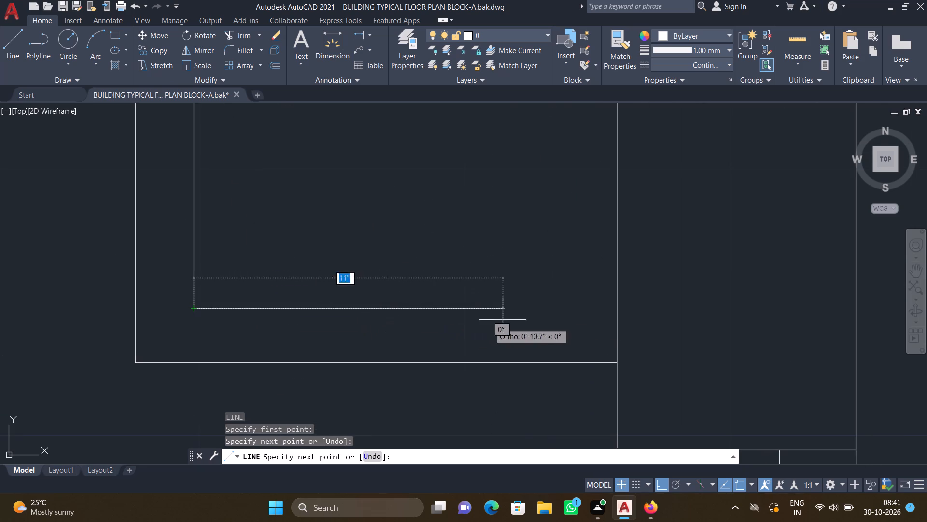
left_click(615, 309)
key("Return")
Offset the inner line of the lower room's left outer wall 13'7" to the right into the room.
scroll(605, 272, "down", 4)
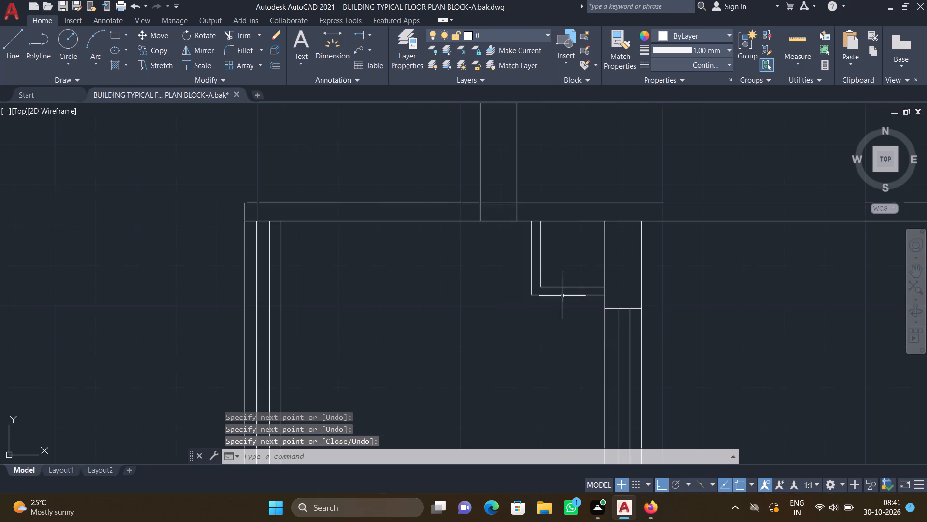
middle_click_drag(533, 318, 375, 288)
scroll(385, 289, "down", 4)
middle_click_drag(436, 315, 334, 280)
scroll(386, 300, "down", 1)
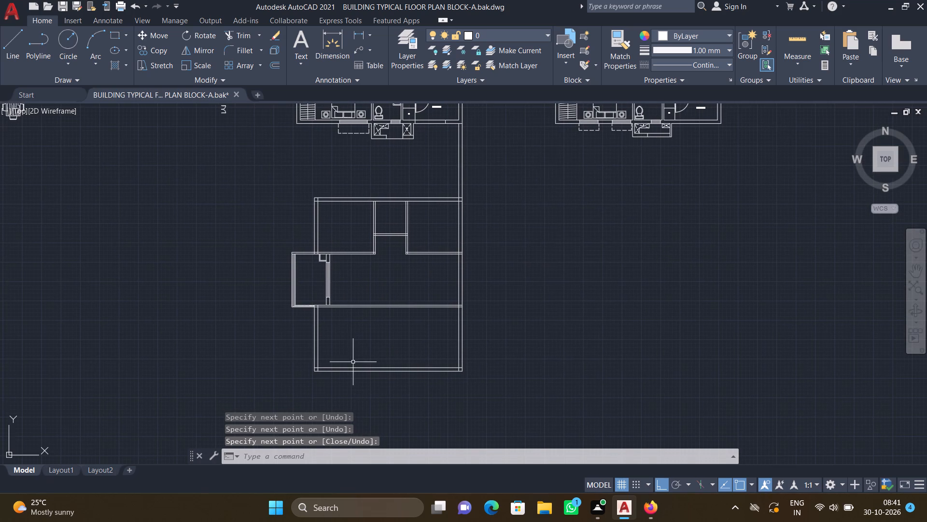
scroll(346, 342, "up", 3)
key("o")
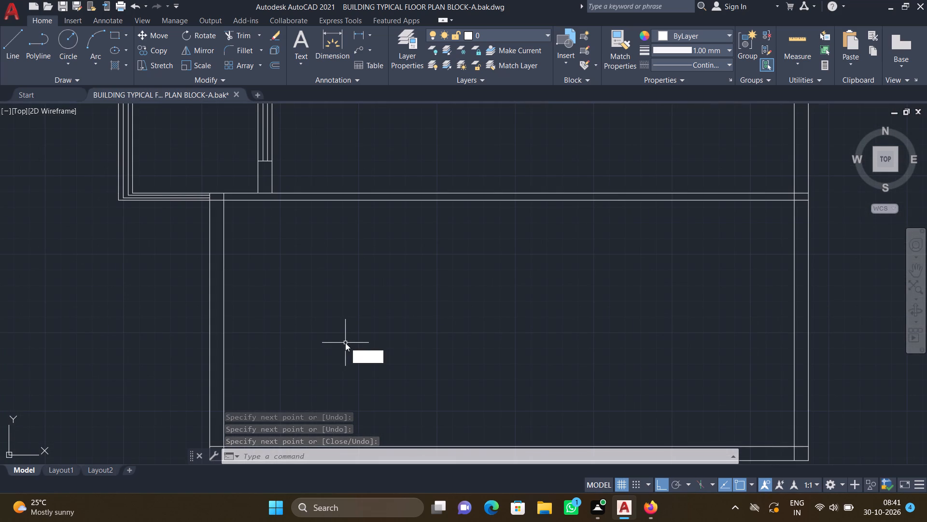
key("Return")
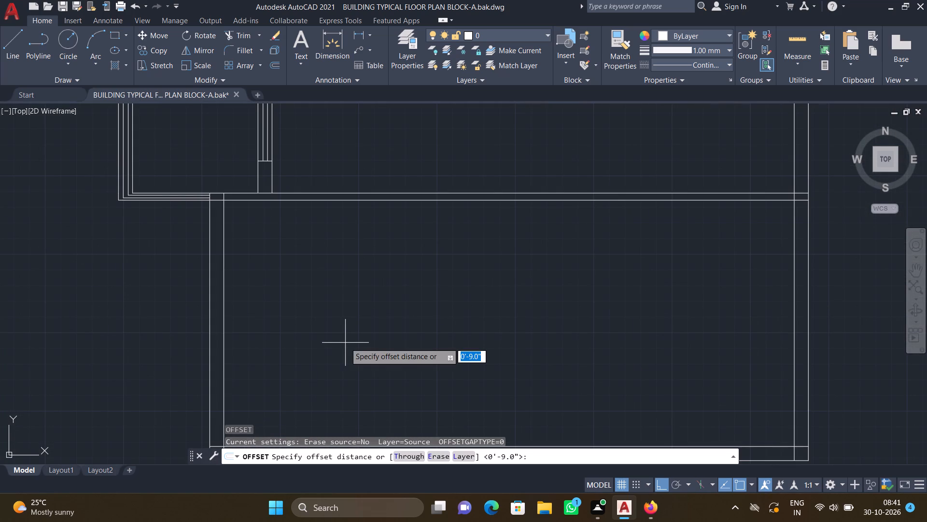
type("13'7")
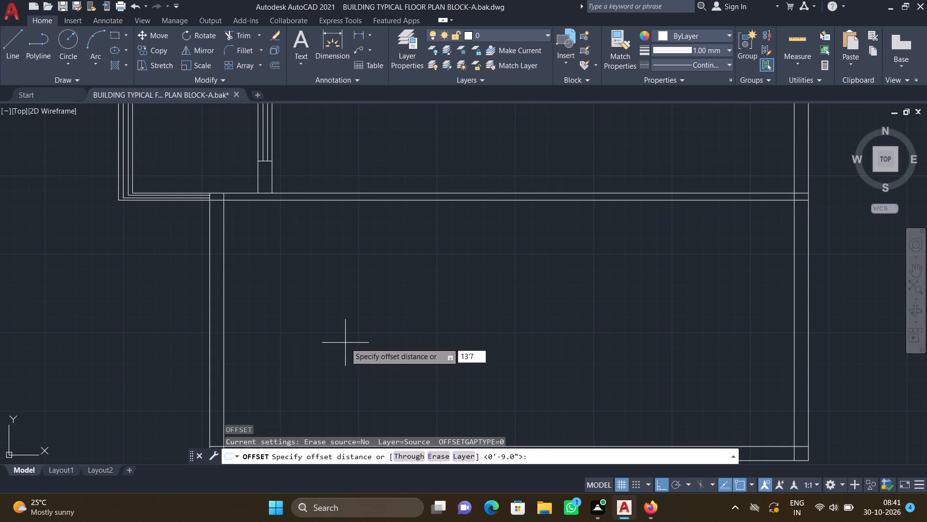
key("shift+quotedbl")
key("Return")
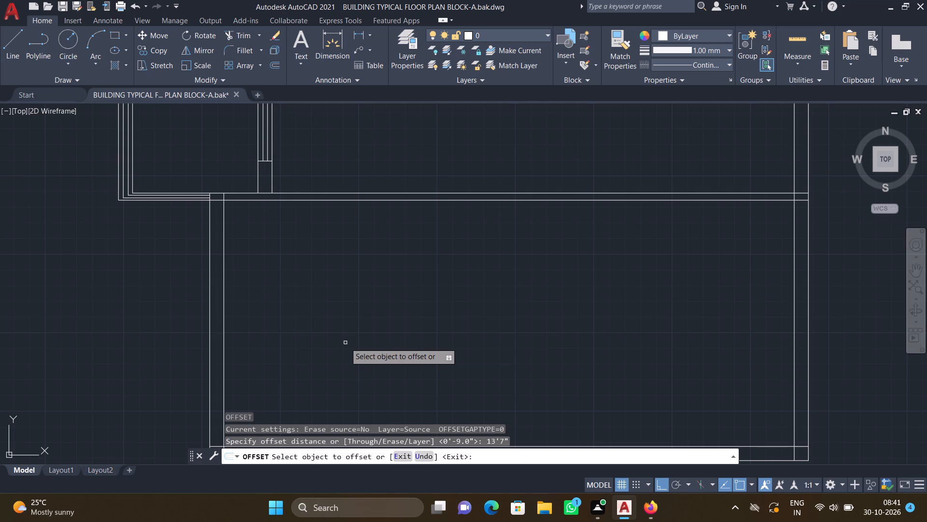
left_click(224, 320)
left_click(507, 277)
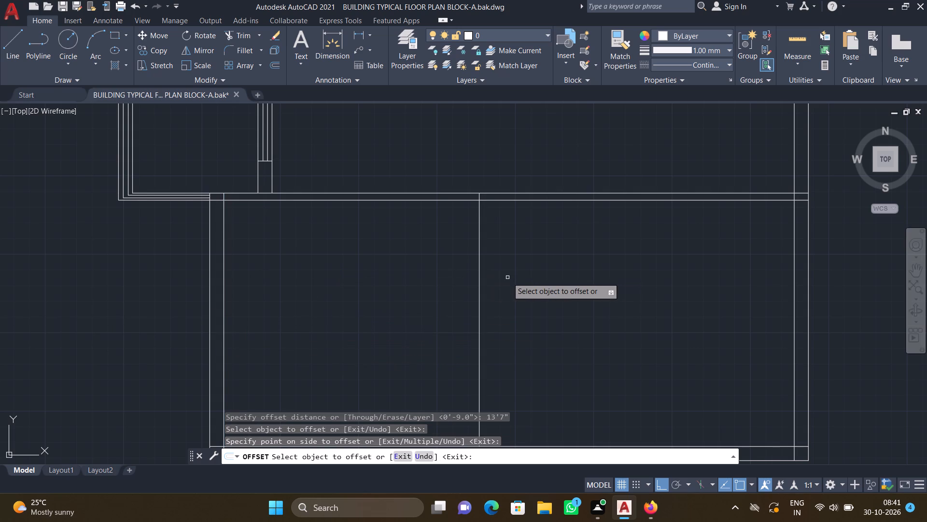
key("Return")
Offset the new vertical partition line 4.5" to the right to give the partition its thickness.
key("o")
key("Return")
type("4.5\"")
key("Return")
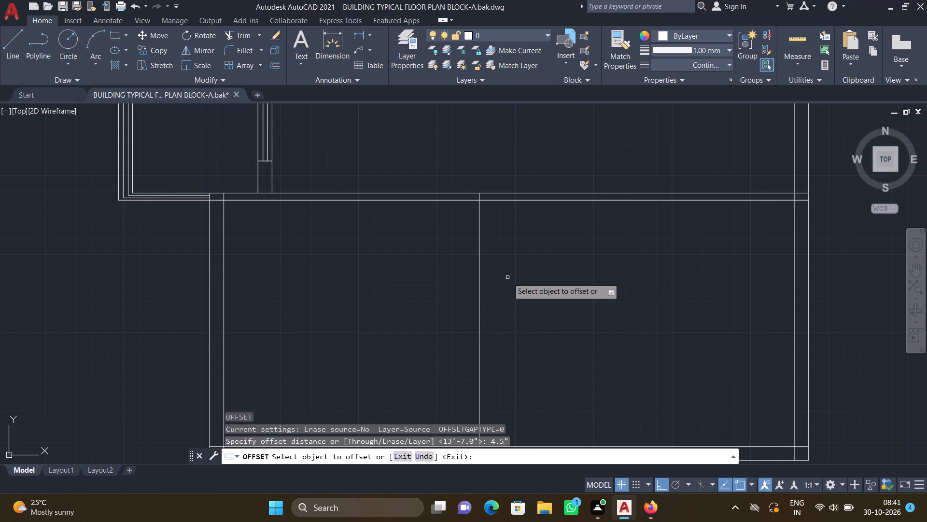
left_click(479, 268)
left_click(536, 271)
key("Return")
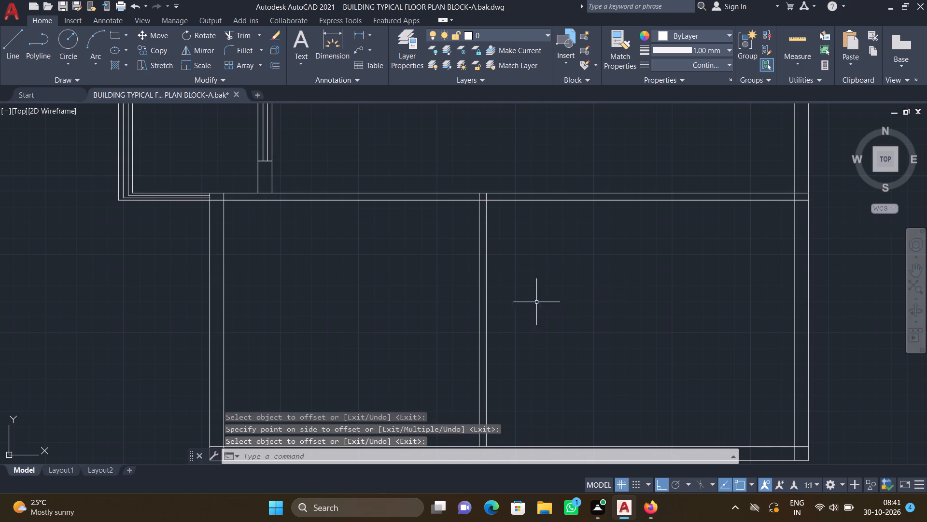
Offset the right face of the vertical partition 5' to the right within the lower room.
scroll(536, 307, "down", 3)
middle_click_drag(540, 301, 453, 288)
scroll(470, 298, "up", 2)
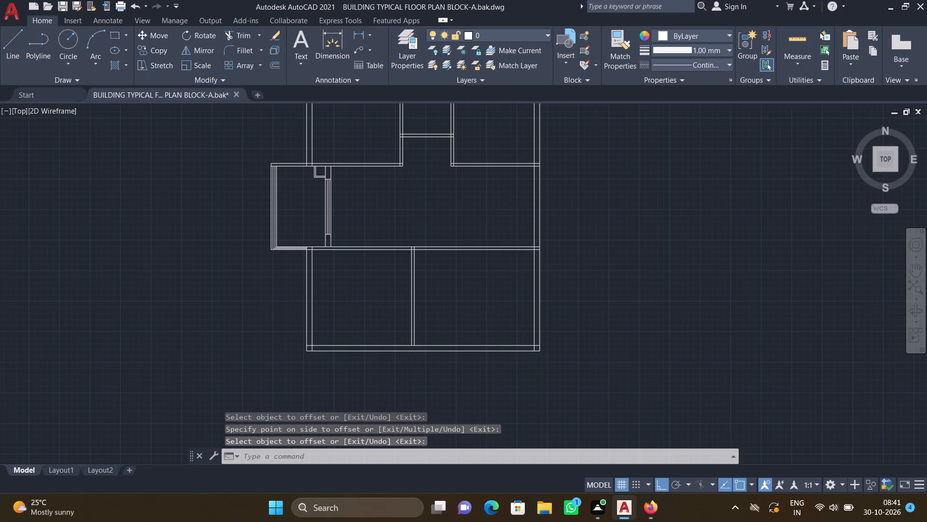
key("o")
key("Return")
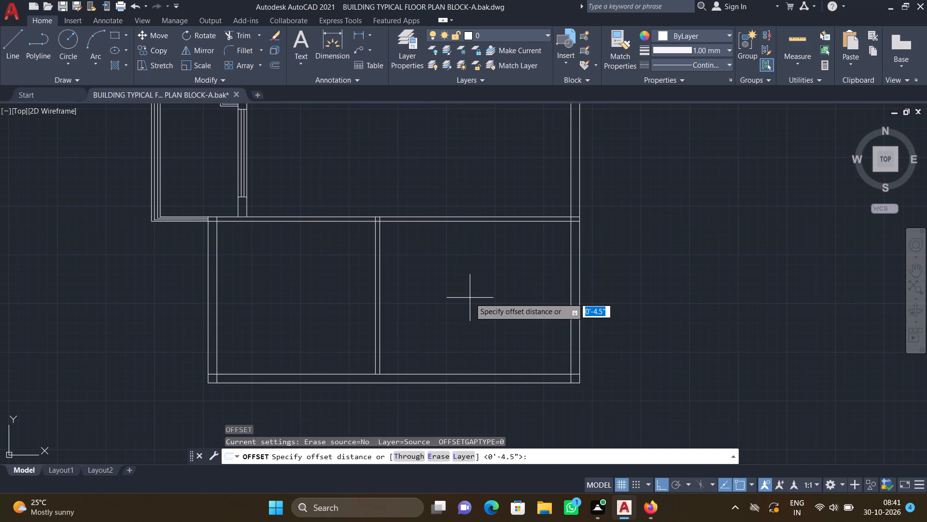
type("5'")
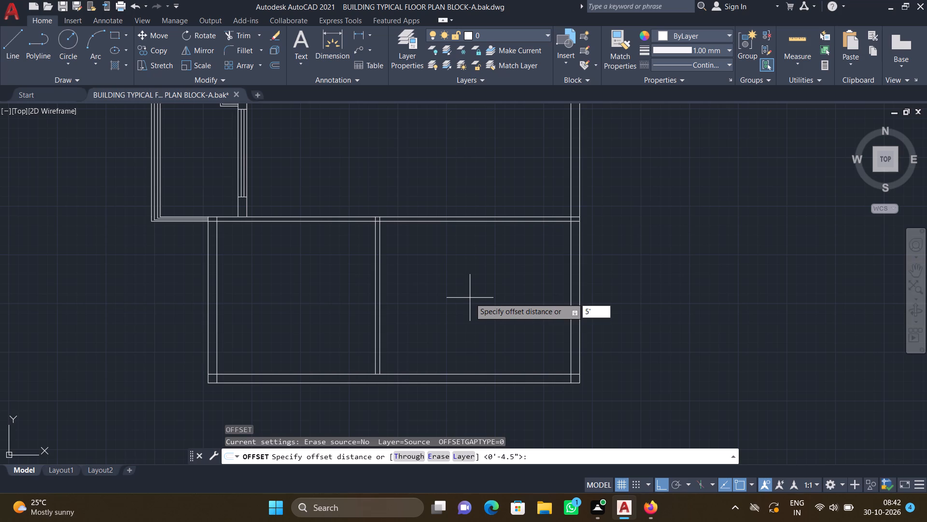
key("Return")
scroll(379, 302, "up", 2)
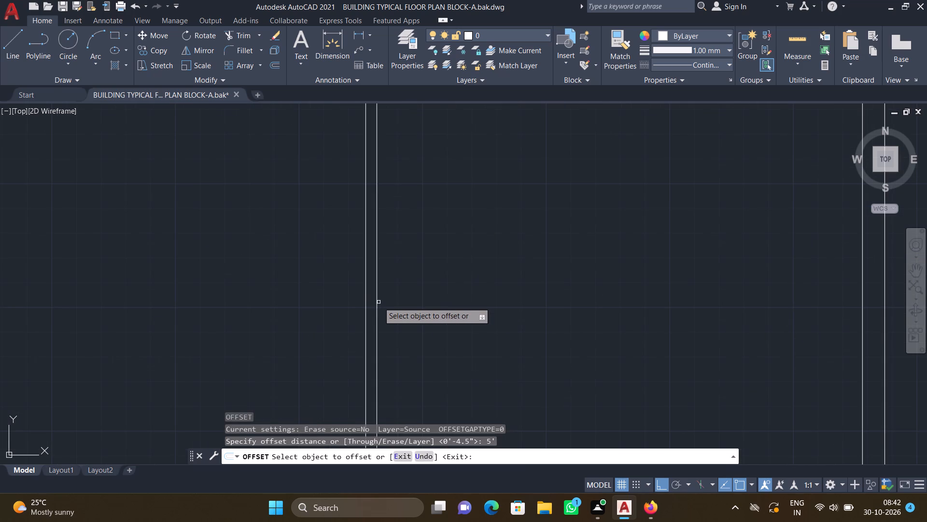
left_click(378, 291)
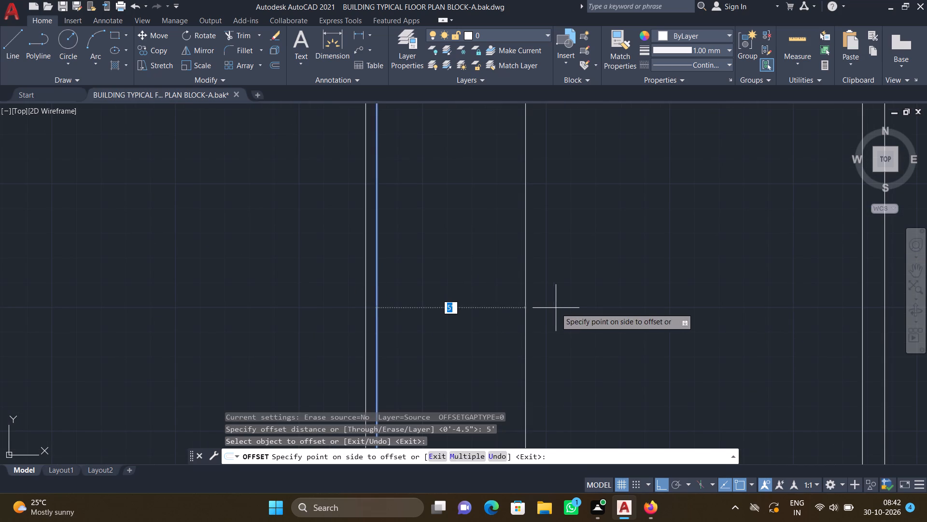
left_click(555, 306)
key("Return")
Offset the second partition's line 4.5" to the right to form its other face.
scroll(551, 296, "down", 3)
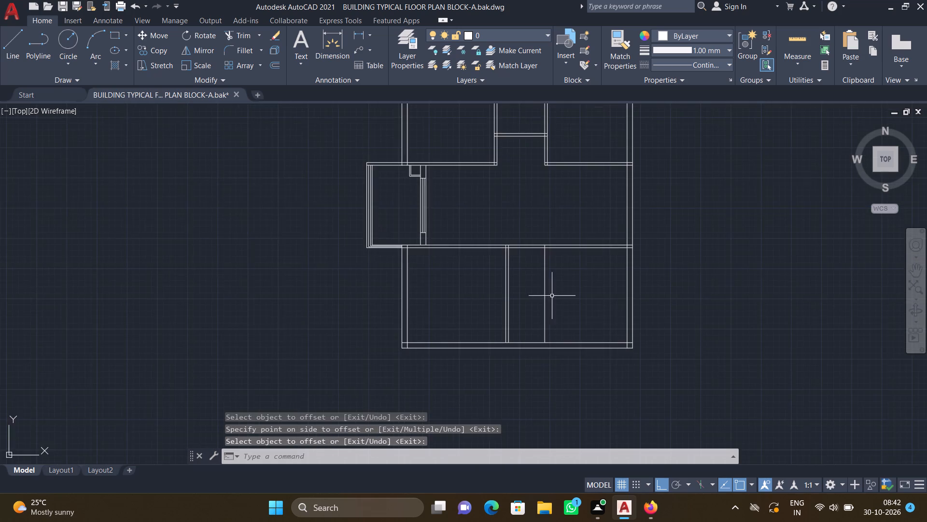
middle_click_drag(552, 295, 453, 295)
scroll(471, 283, "up", 2)
key("o")
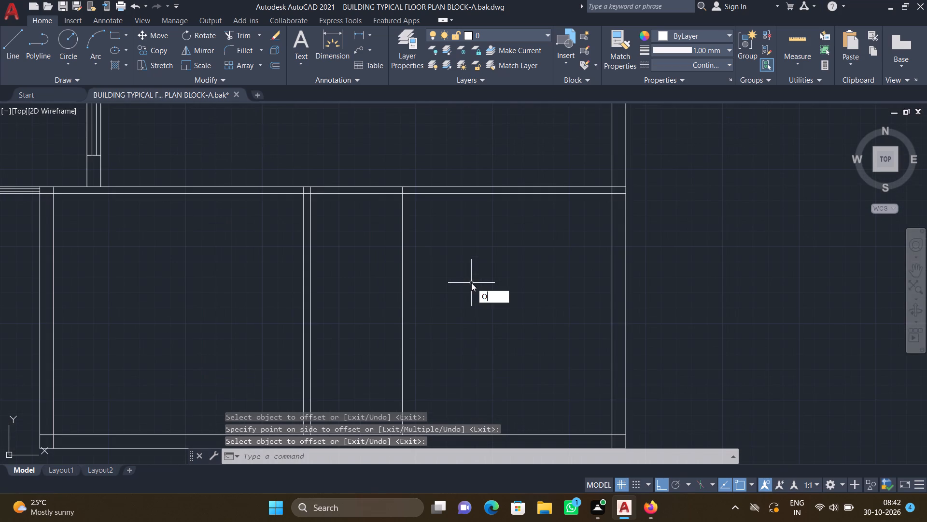
key("Return")
type("4.5\"")
key("Return")
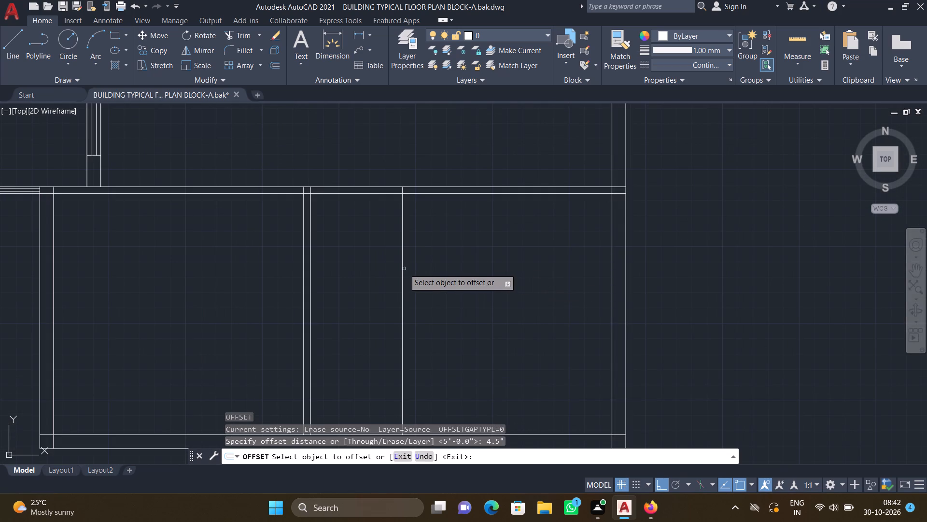
left_click_drag(404, 265, 408, 267)
left_click(446, 275)
key("Return")
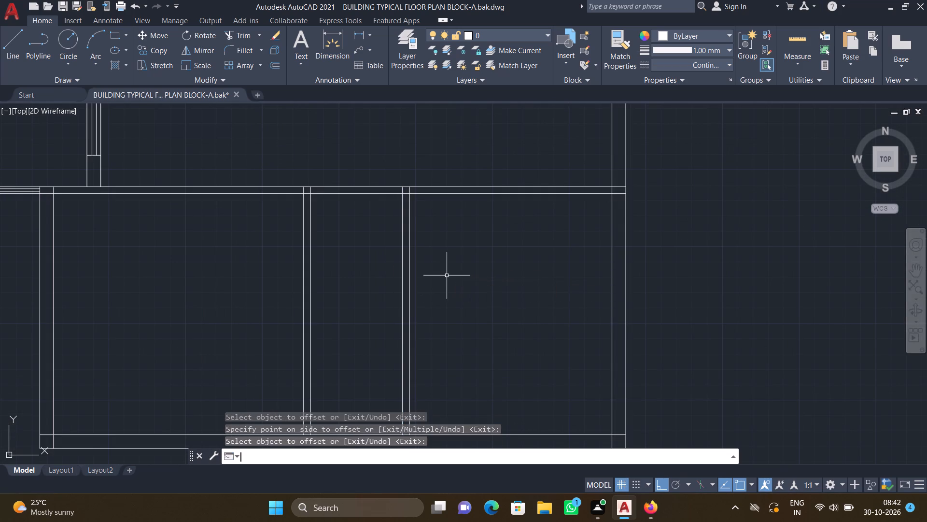
Offset the inner line of the bottom outer wall 9' upward across the lower rooms.
scroll(449, 275, "down", 3)
middle_click_drag(445, 299, 379, 268)
scroll(373, 280, "up", 2)
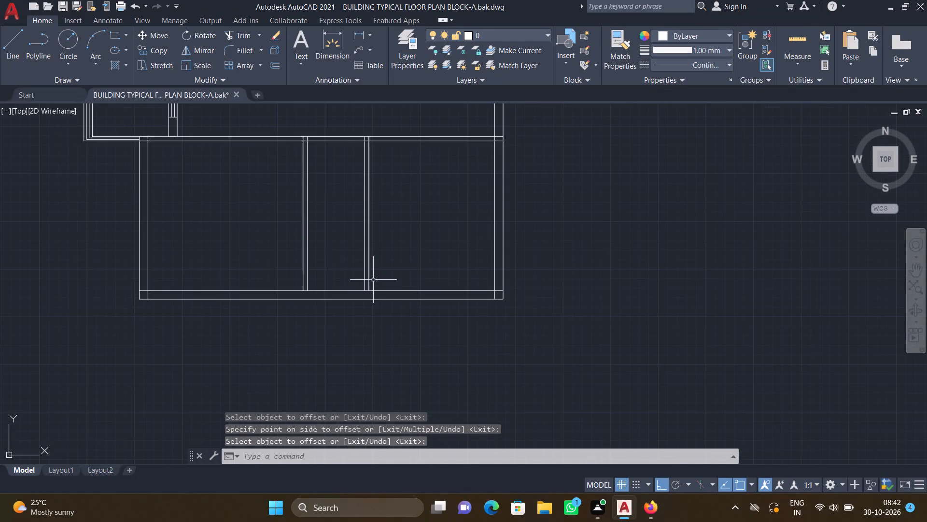
key("o")
key("Return")
type("9'")
key("Return")
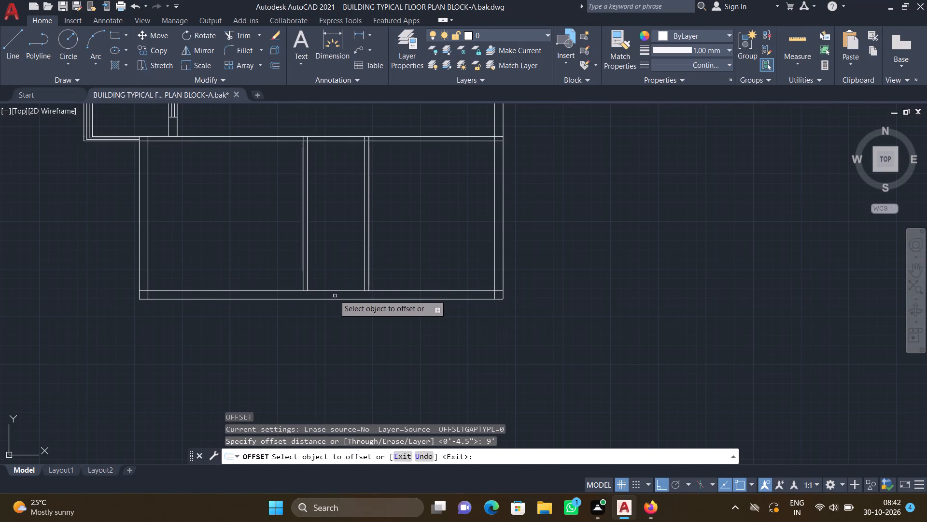
left_click(333, 289)
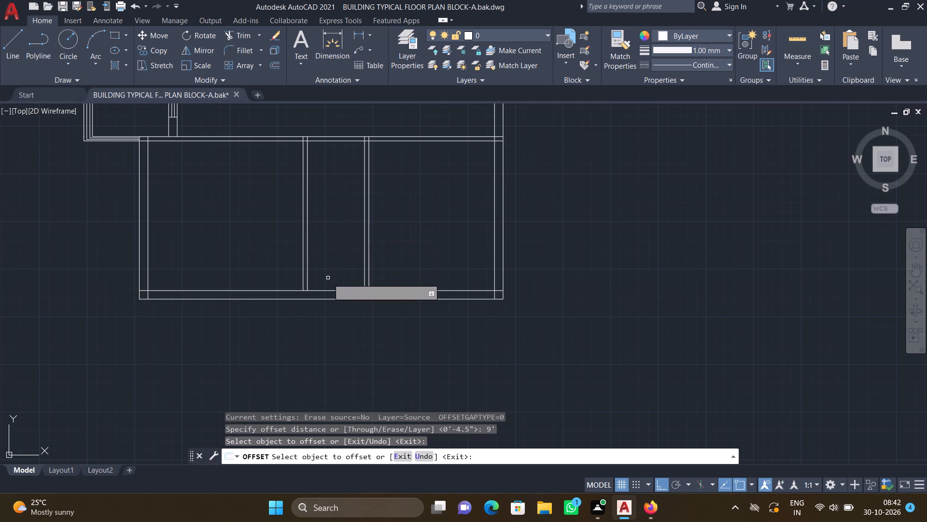
left_click(331, 290)
left_click(339, 229)
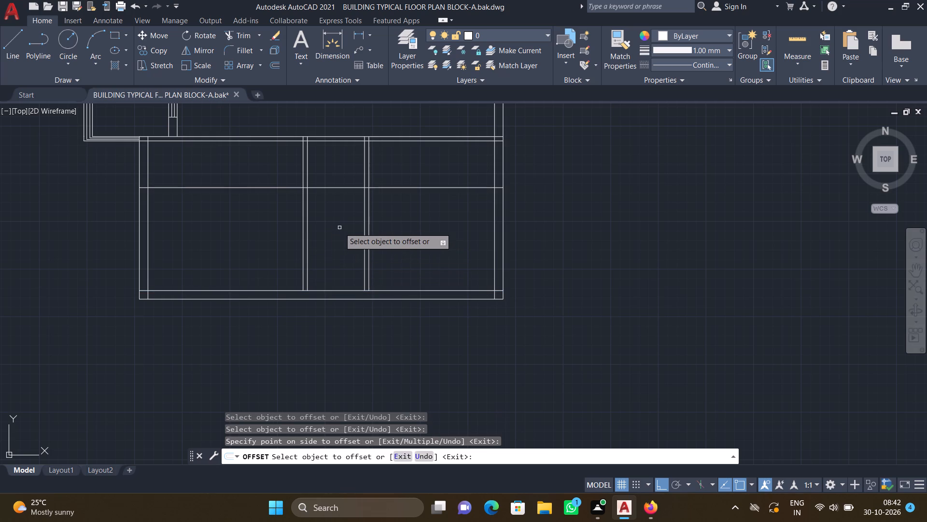
key("Return")
Offset the horizontal line crossing the lower rooms 4.5" upward to form the partition's other face.
key("o")
key("Return")
type("4.5\"")
key("Return")
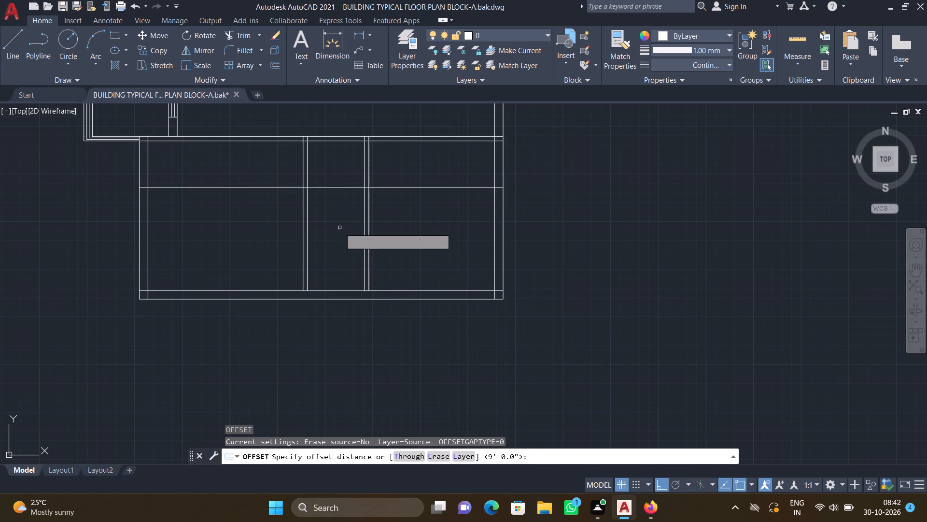
left_click(349, 188)
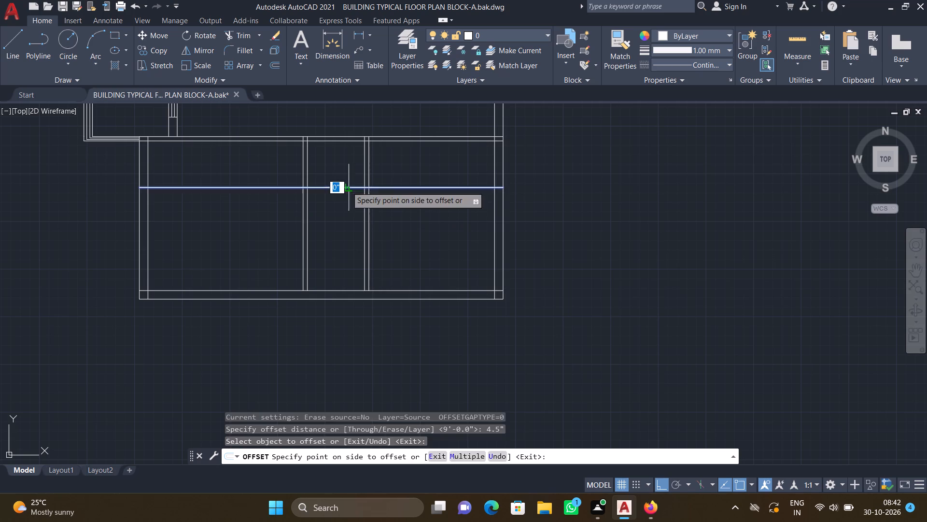
left_click(339, 164)
key("Return")
Trim the horizontal partition lines out of the side rooms and outer walls, keeping them only between the two vertical partitions.
type("TR")
key("Return")
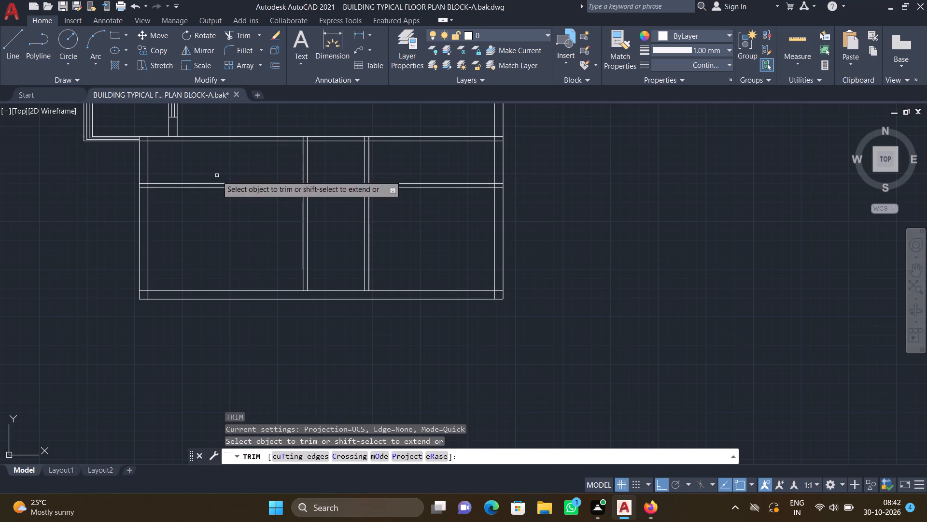
left_click_drag(217, 175, 223, 196)
scroll(141, 187, "up", 2)
left_click_drag(139, 167, 141, 175)
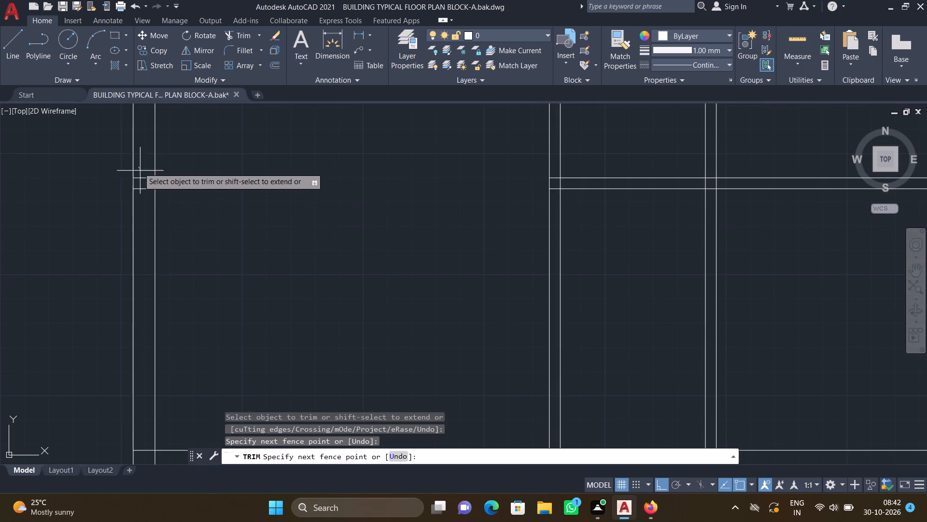
left_click_drag(141, 175, 144, 195)
scroll(151, 203, "down", 2)
middle_click_drag(266, 247, 222, 260)
scroll(374, 203, "up", 2)
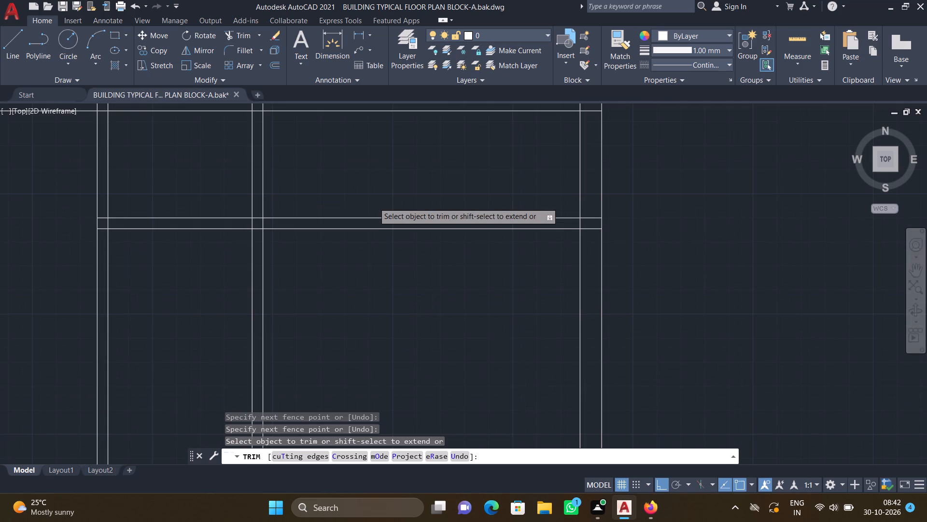
left_click_drag(369, 198, 393, 292)
middle_click_drag(514, 244, 297, 286)
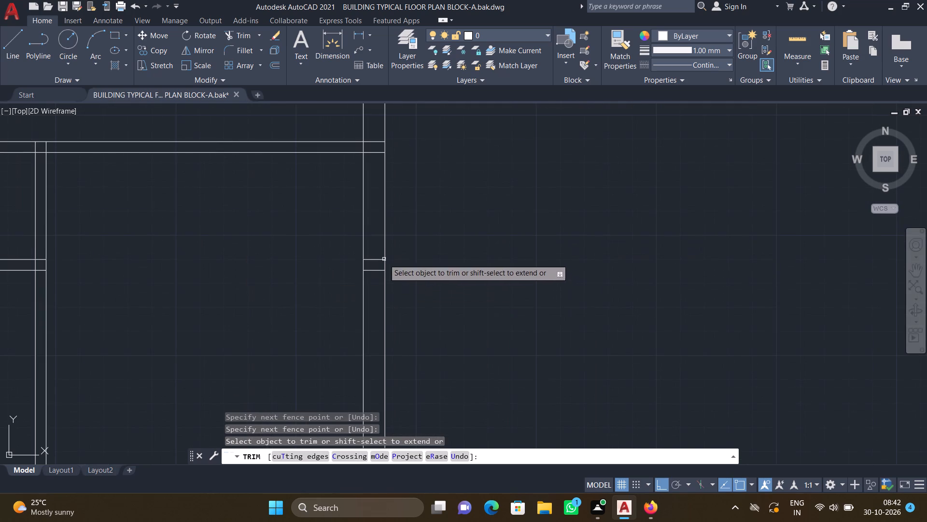
scroll(382, 257, "up", 2)
left_click_drag(359, 246, 365, 304)
key("Return")
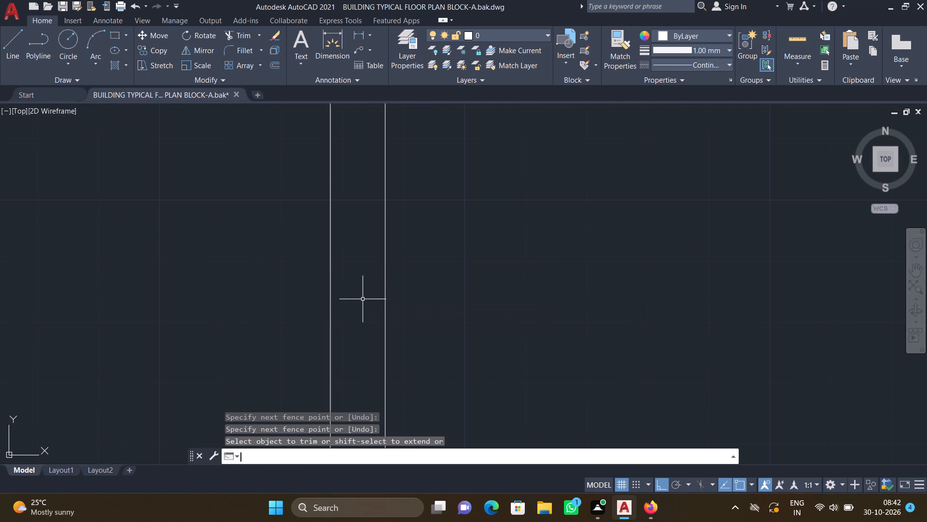
scroll(365, 290, "down", 4)
middle_click_drag(287, 302, 336, 272)
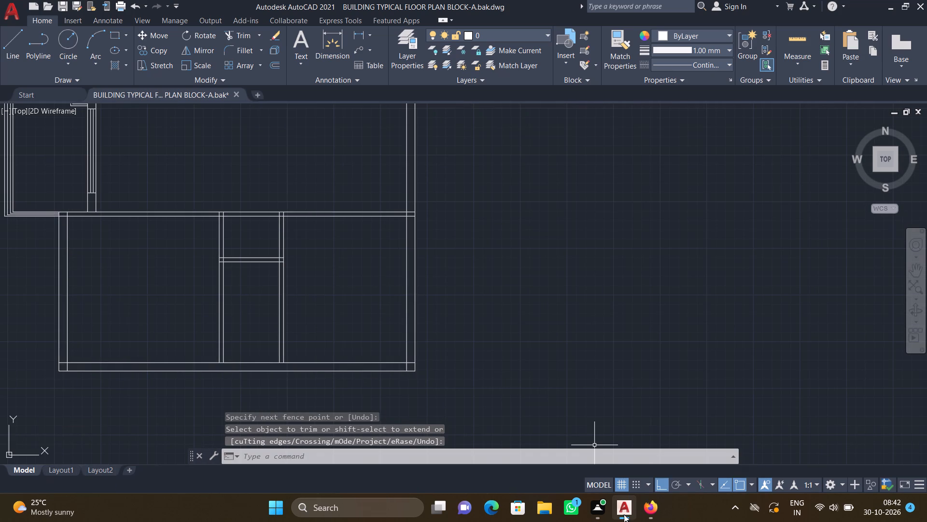
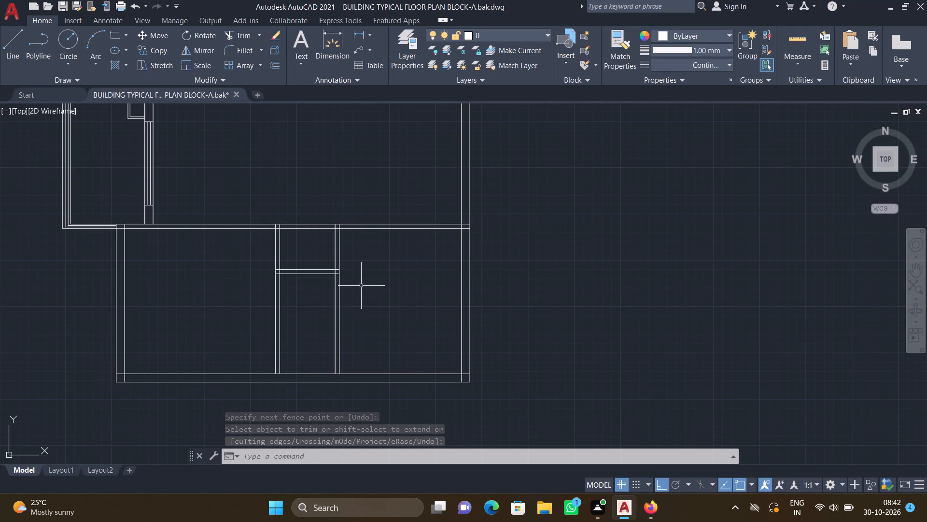
Offset the inner line of the bottom outer wall 4'9" upward across the lower rooms.
key("o")
key("Return")
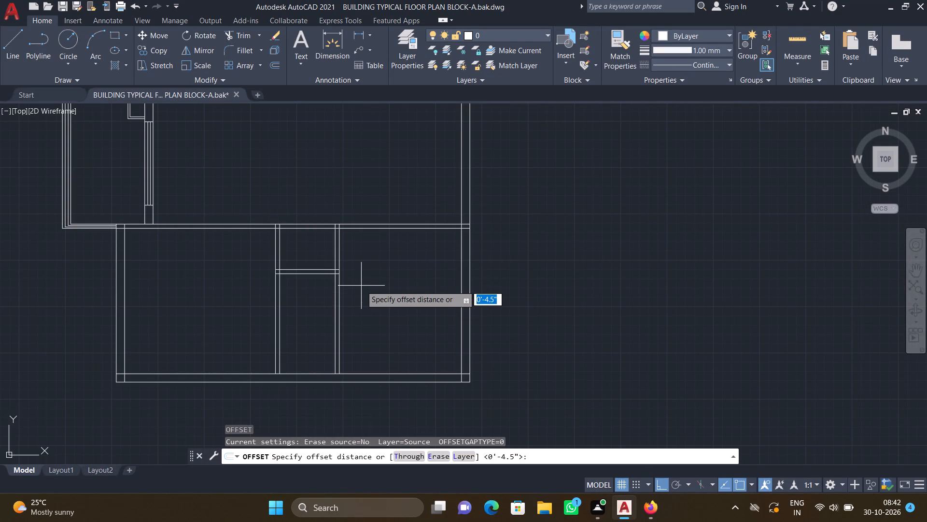
type("4'")
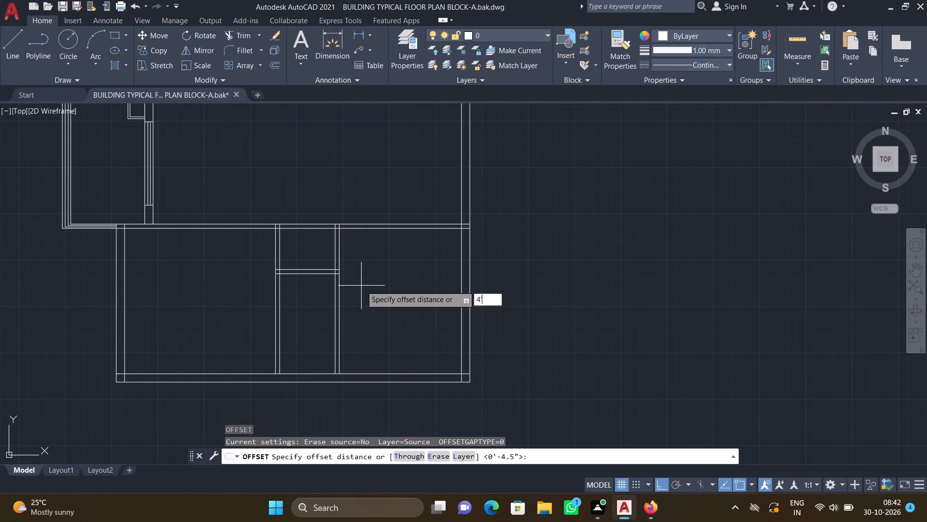
key("9")
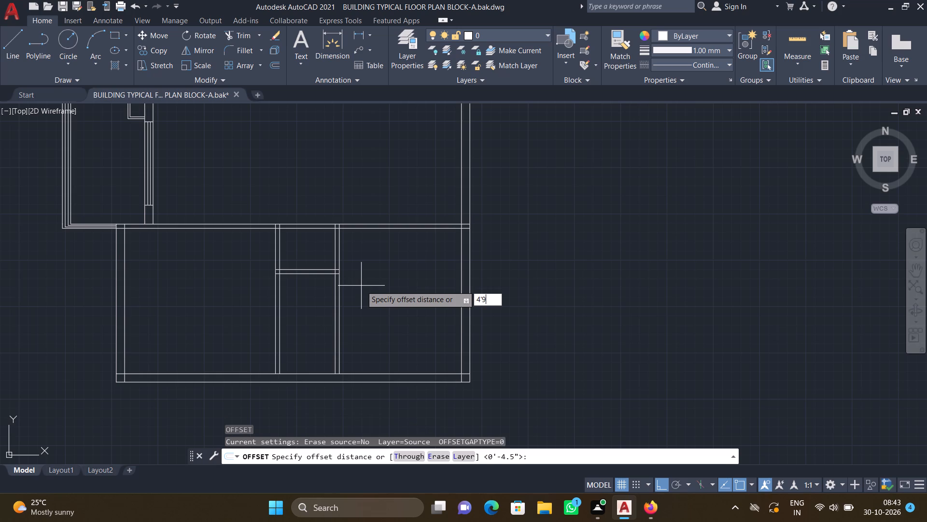
key("shift+quotedbl")
key("Return")
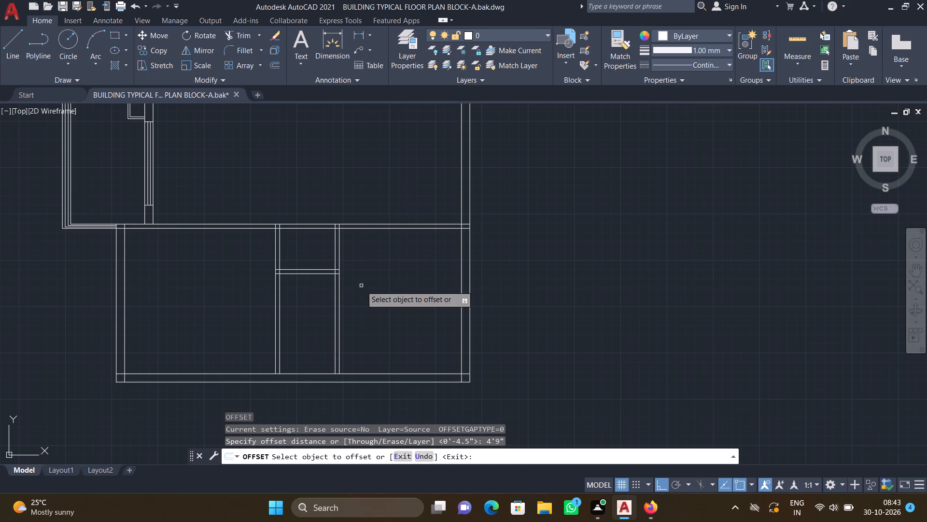
middle_click_drag(368, 317, 347, 296)
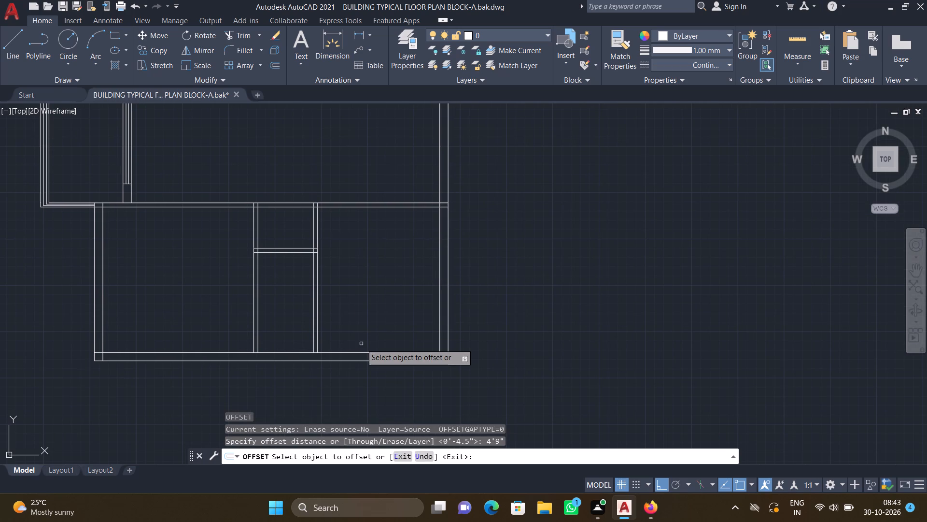
scroll(365, 363, "up", 1)
left_click(363, 345)
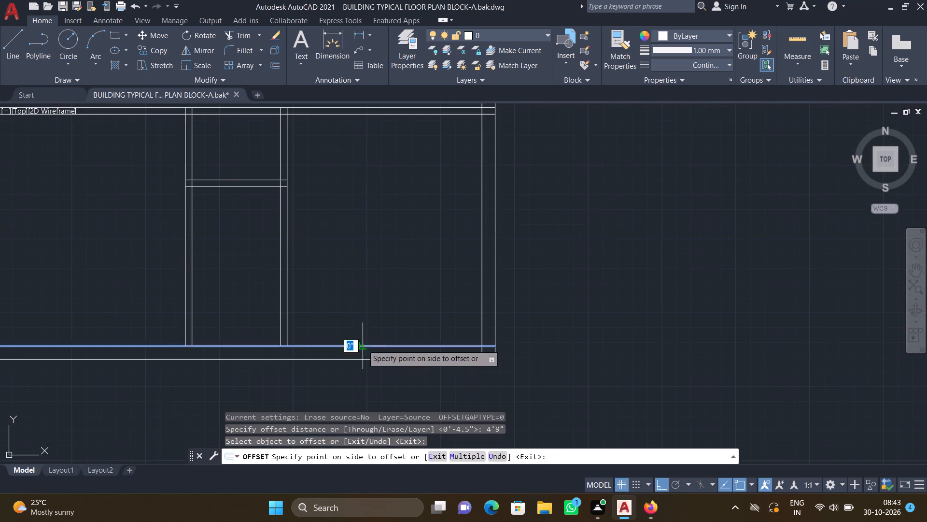
left_click(359, 218)
key("Return")
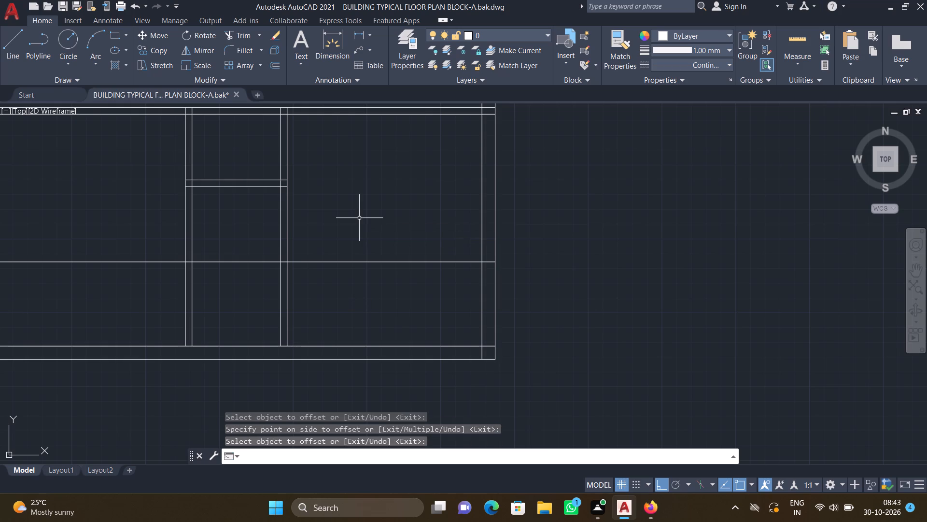
Trim the new horizontal line out of the lower middle and left rooms and the left outer wall, keeping its right-room part.
scroll(358, 219, "down", 2)
middle_click_drag(270, 253, 353, 248)
scroll(390, 244, "up", 1)
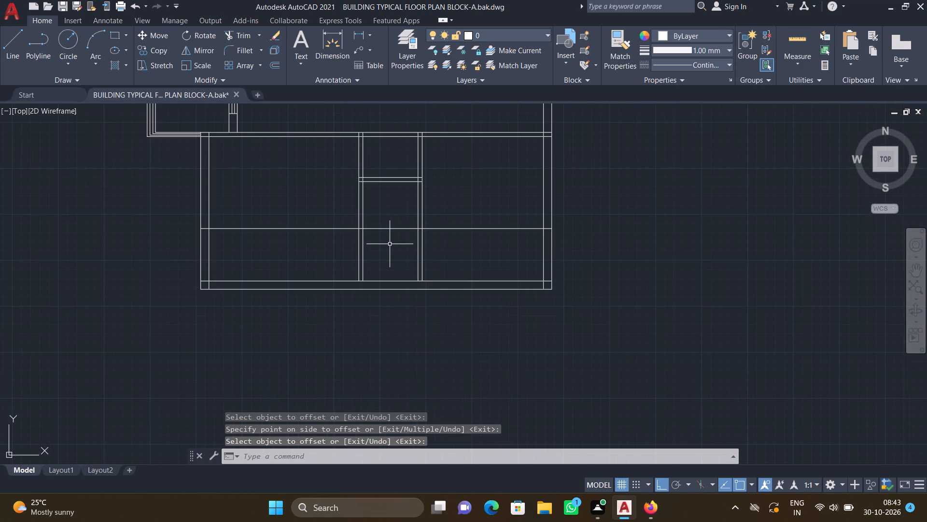
type("TR")
key("Return")
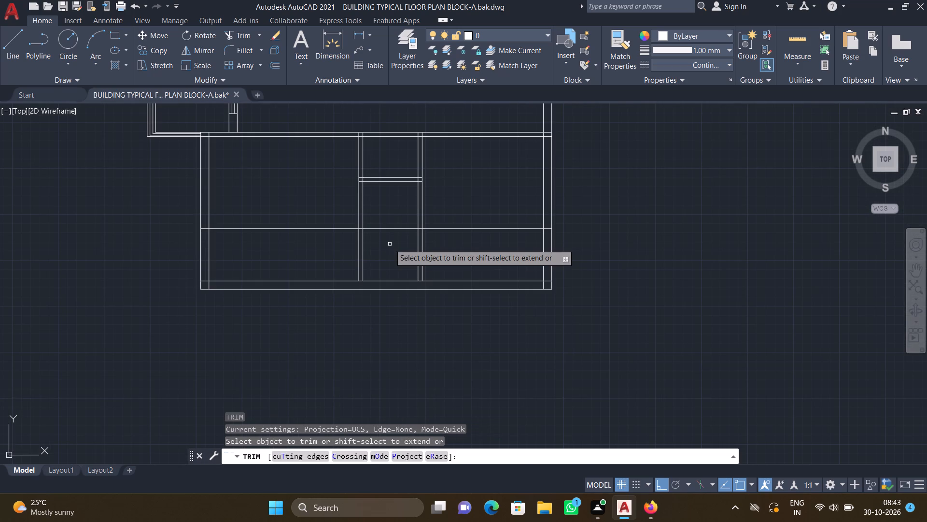
left_click_drag(390, 220, 390, 241)
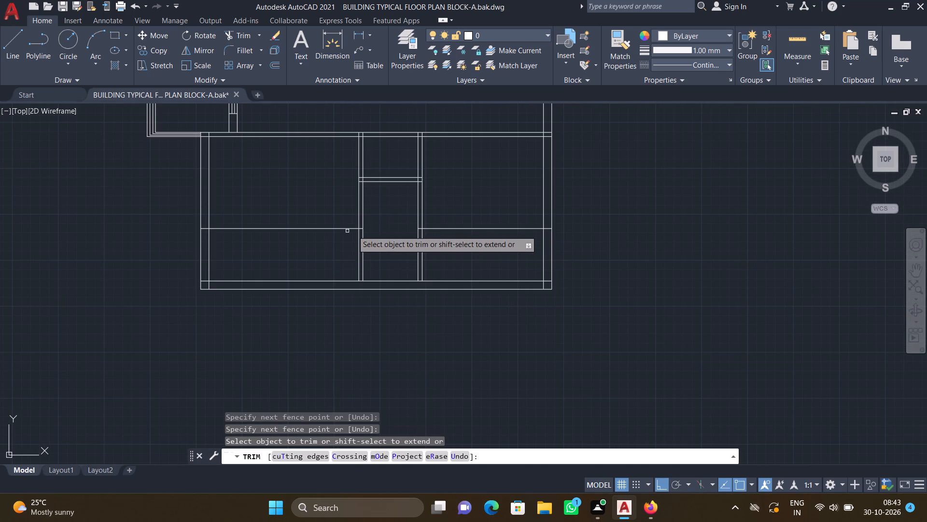
scroll(361, 231, "up", 2)
left_click(357, 225)
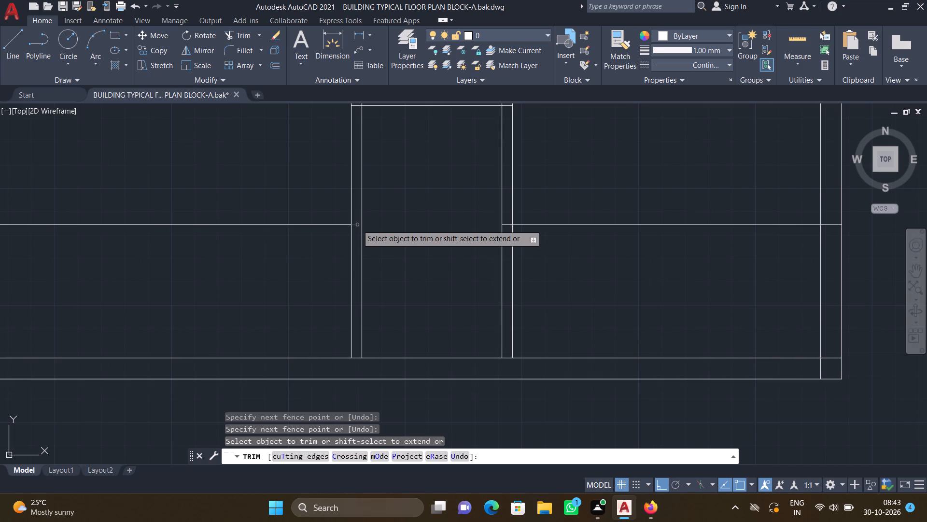
scroll(305, 248, "down", 2)
middle_click_drag(246, 254, 266, 241)
left_click_drag(232, 215, 243, 230)
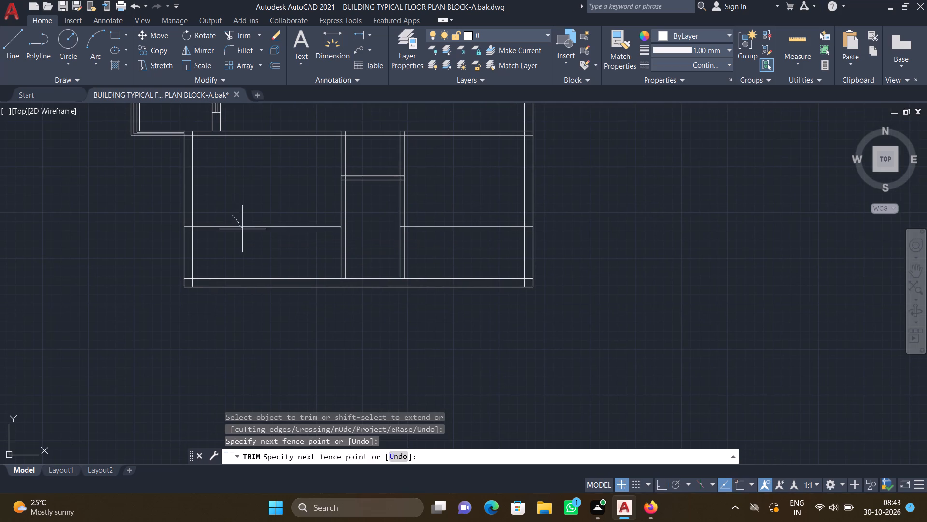
left_click_drag(243, 230, 244, 233)
scroll(185, 229, "up", 2)
left_click(187, 222)
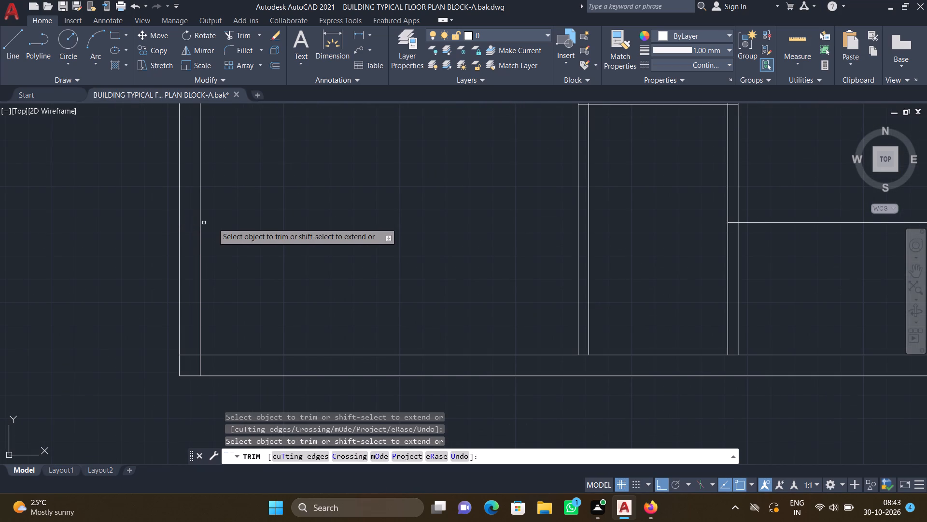
key("Return")
Offset the remaining horizontal line in the lower right room 4.5" upward to form the partition's other face.
scroll(267, 222, "down", 3)
middle_click_drag(350, 254, 314, 261)
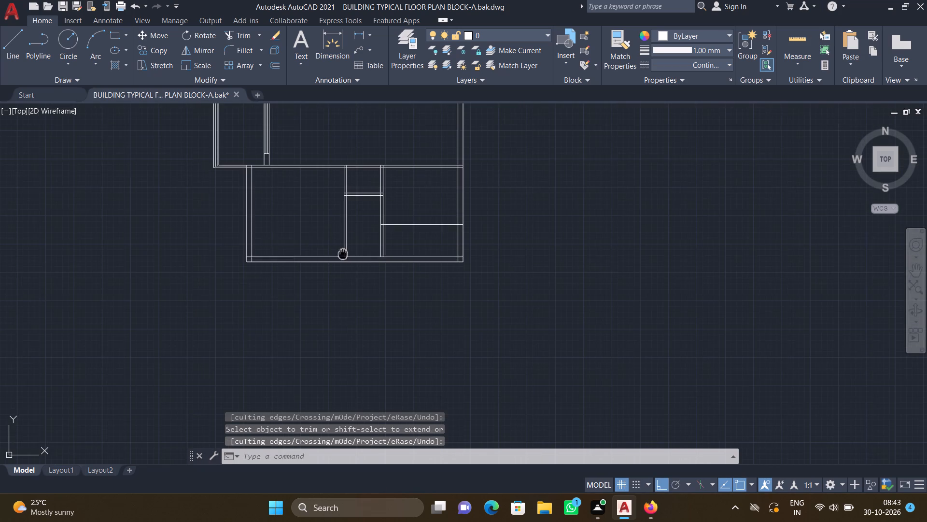
middle_click_drag(314, 261, 263, 265)
scroll(324, 237, "up", 2)
key("o")
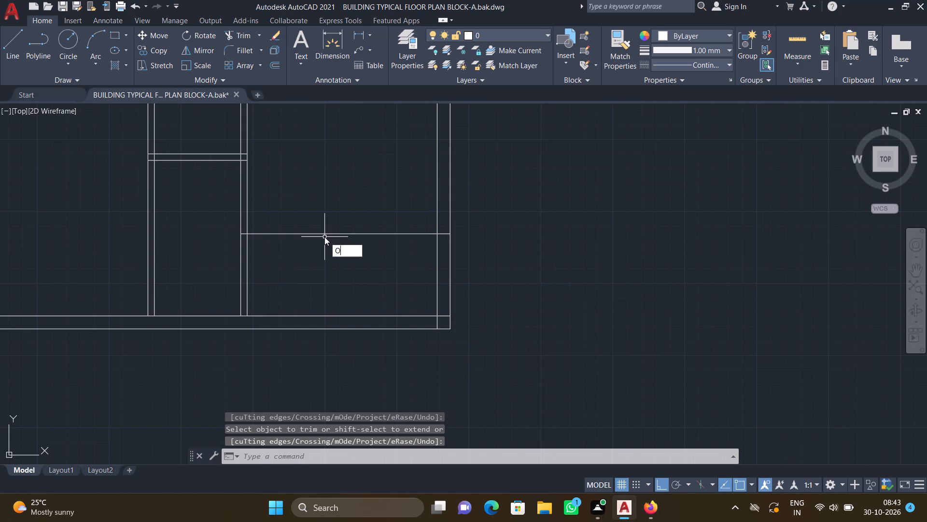
key("Return")
type("4.5\"")
key("Return")
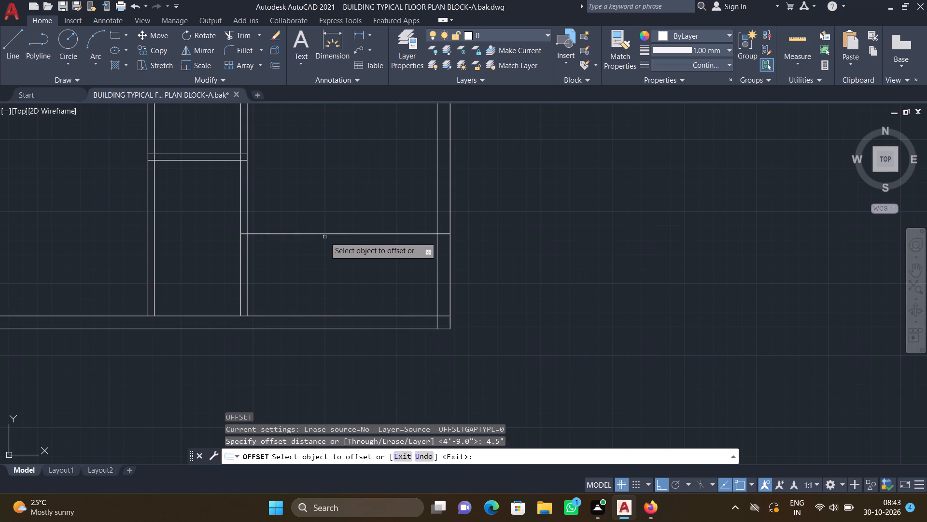
left_click(326, 234)
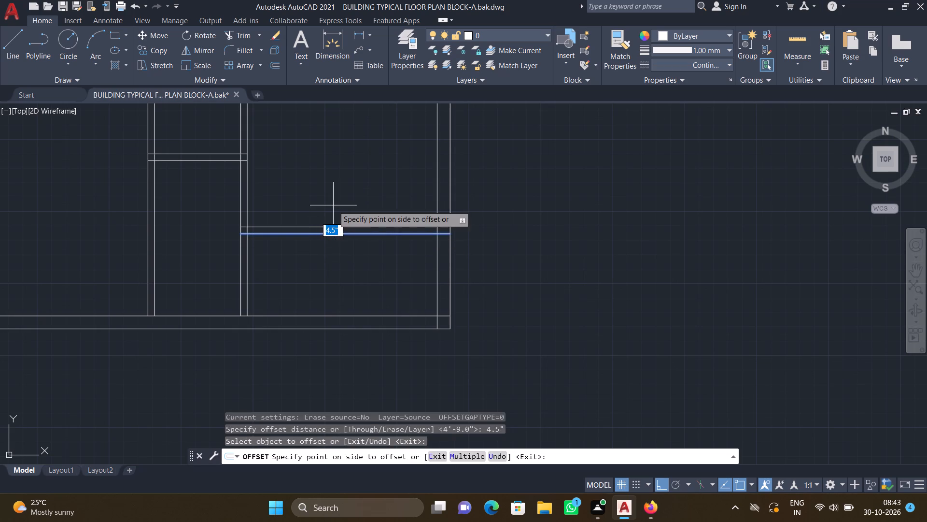
left_click(333, 205)
key("Return")
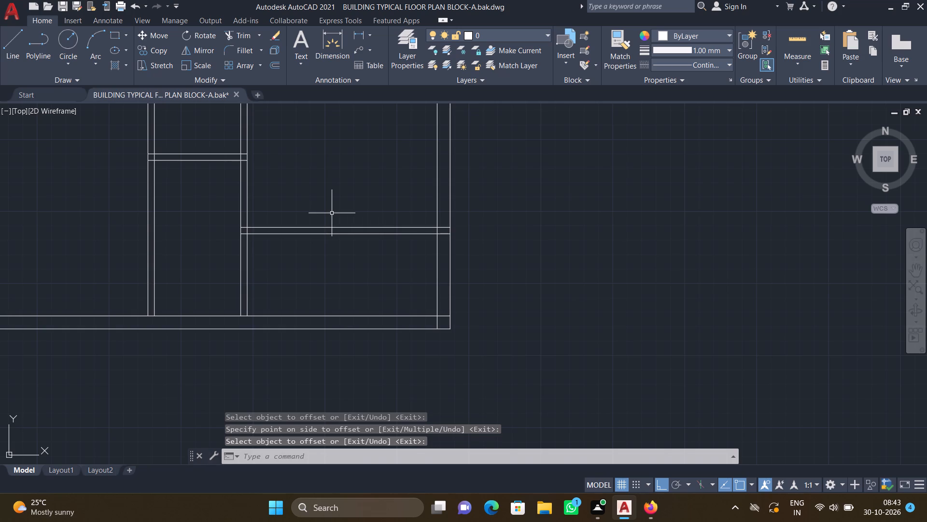
Draw an L-shaped line in the upper left room, about 7' across from the left wall and about 3' down to the lower wall.
scroll(332, 213, "down", 2)
middle_click_drag(317, 214, 333, 245)
scroll(326, 229, "down", 1)
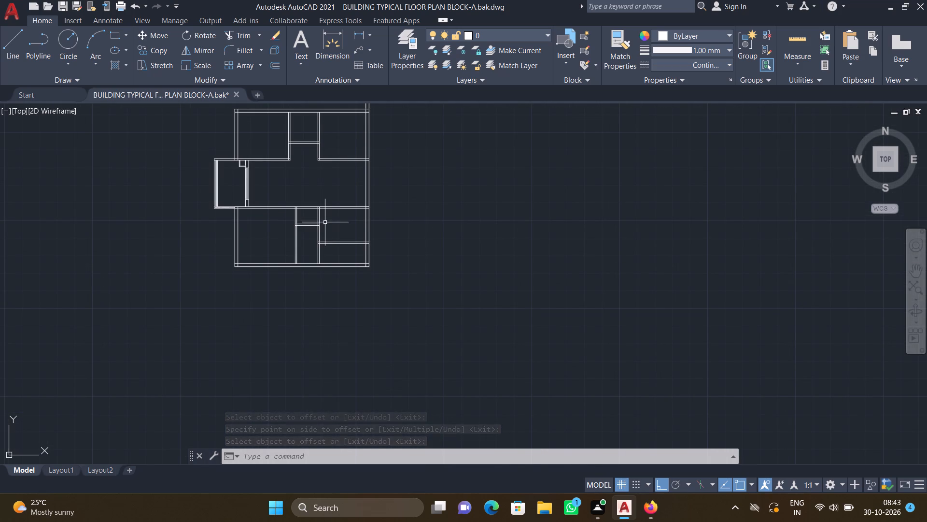
middle_click_drag(268, 231, 327, 260)
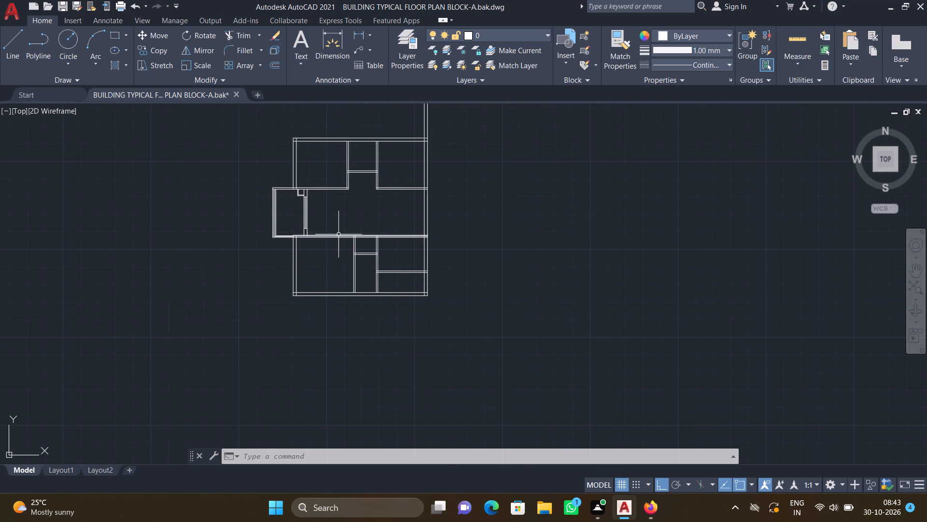
middle_click_drag(356, 227, 301, 251)
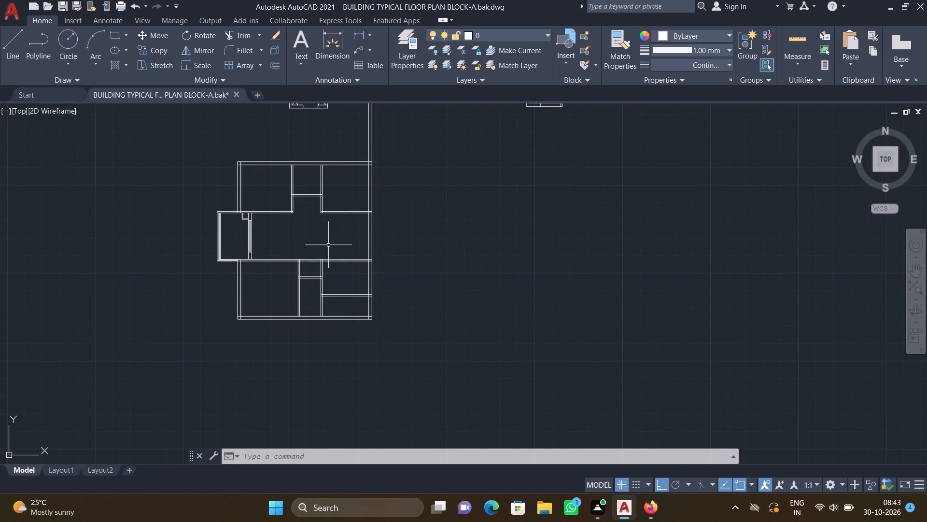
key("l")
key("Return")
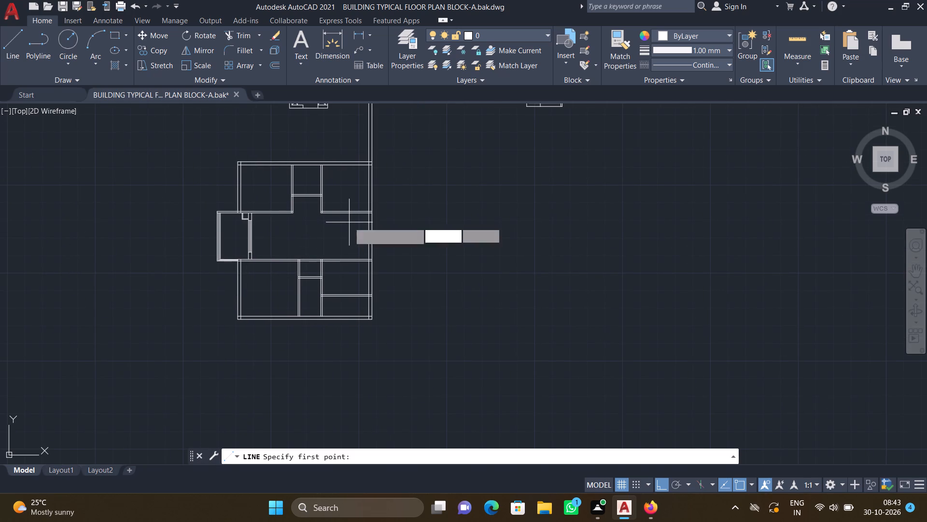
middle_click_drag(295, 227, 369, 249)
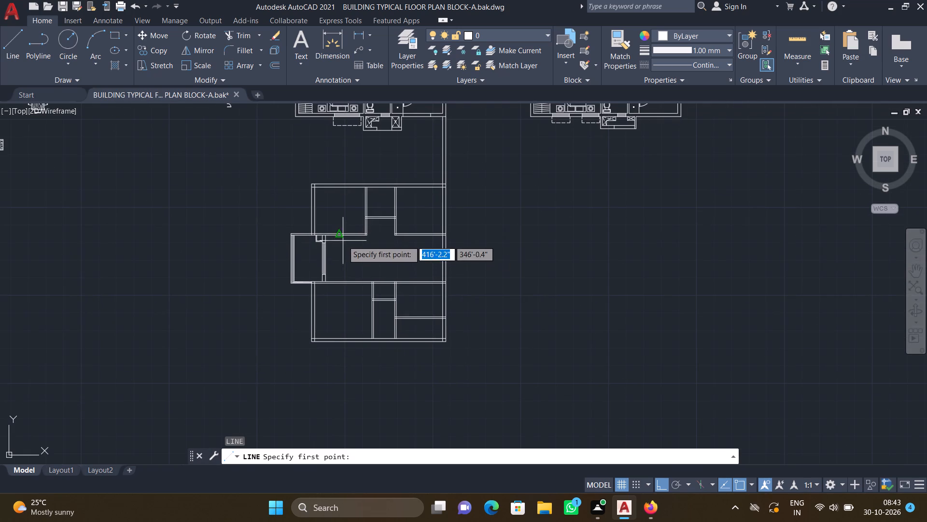
middle_click_drag(341, 235, 317, 246)
scroll(294, 234, "up", 3)
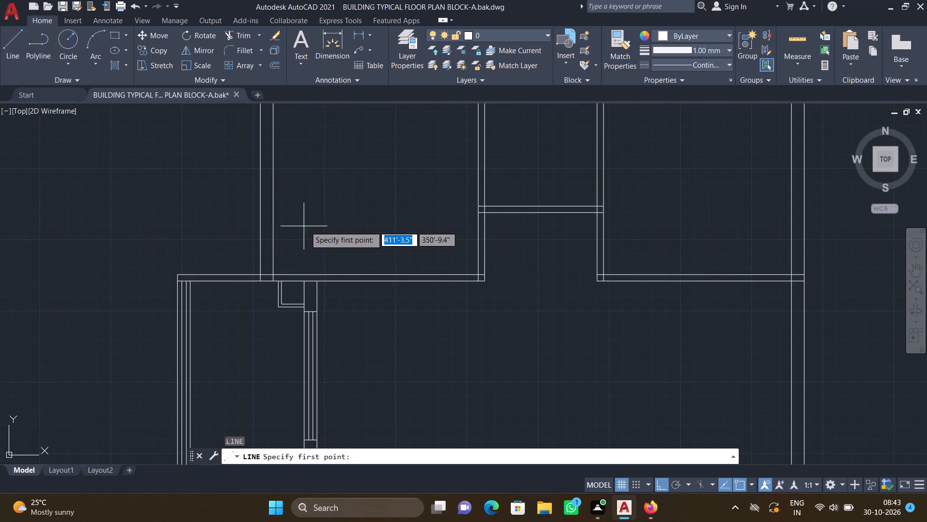
middle_click_drag(303, 223, 250, 240)
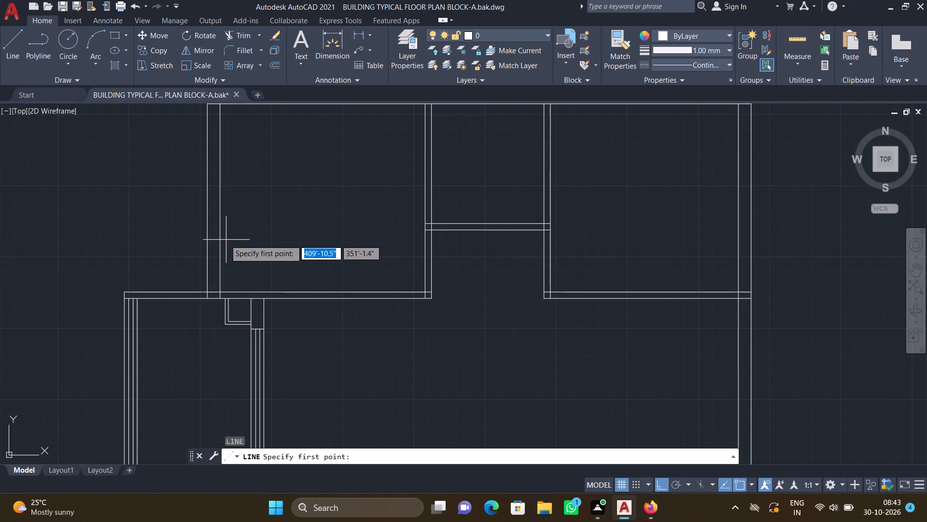
scroll(225, 240, "up", 1)
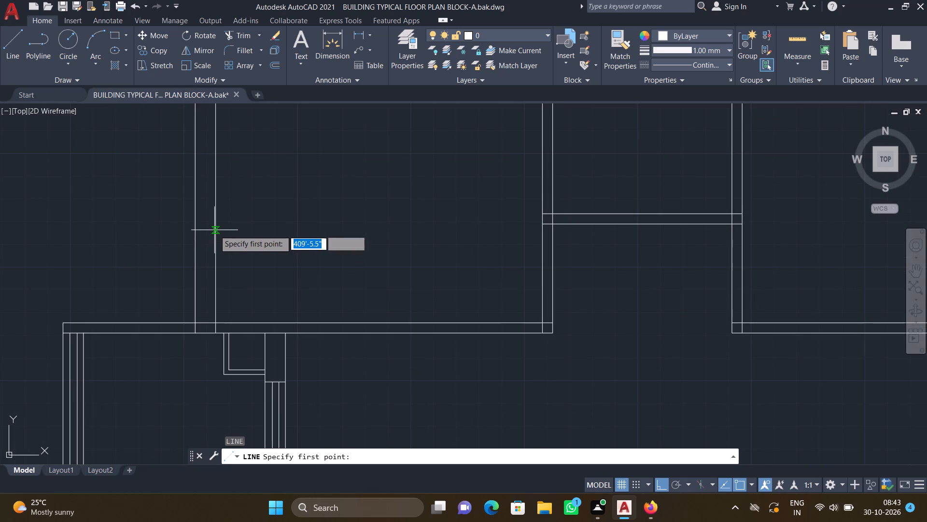
left_click_drag(214, 230, 221, 231)
scroll(399, 254, "down", 1)
middle_click_drag(363, 249, 344, 252)
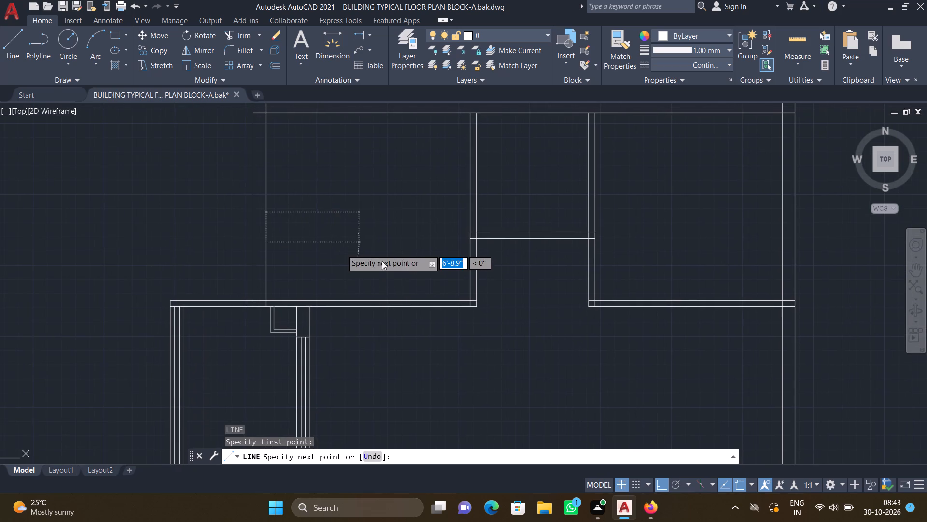
scroll(387, 257, "up", 1)
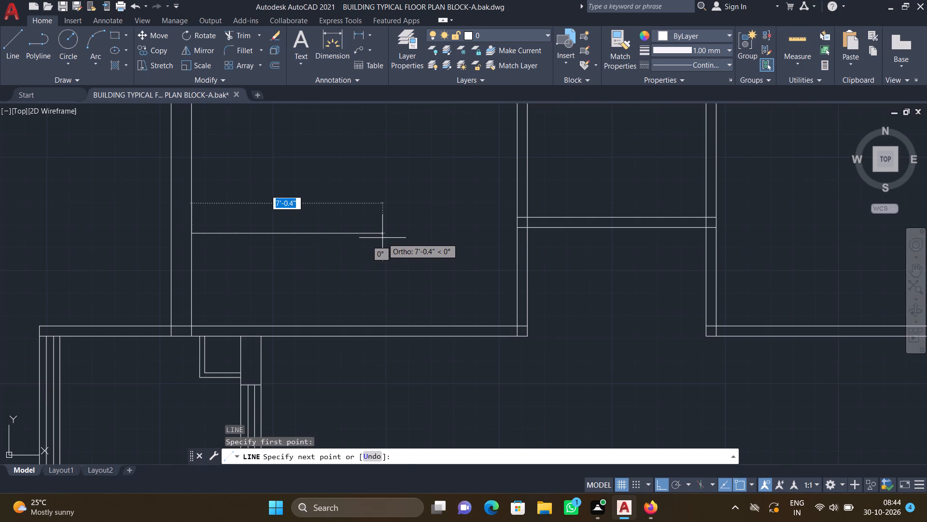
left_click(375, 238)
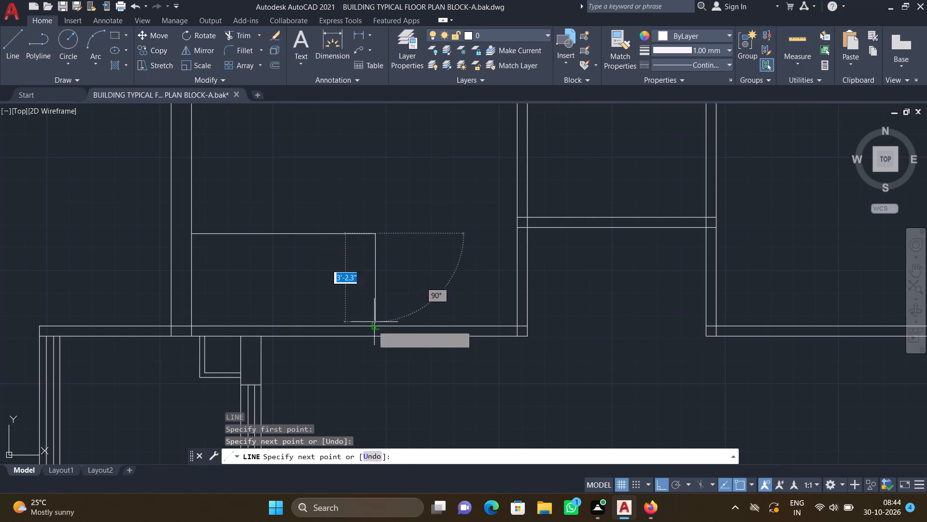
left_click(376, 325)
key("Return")
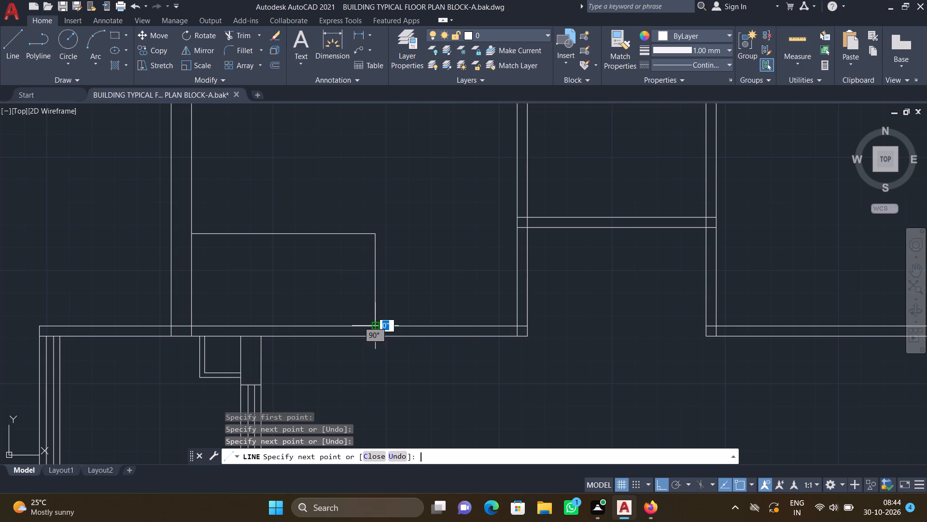
Draw an L-shaped line in the upper middle room, about 3' down from the top wall and about 3' across to the right partition.
key("l")
key("Return")
scroll(372, 325, "down", 2)
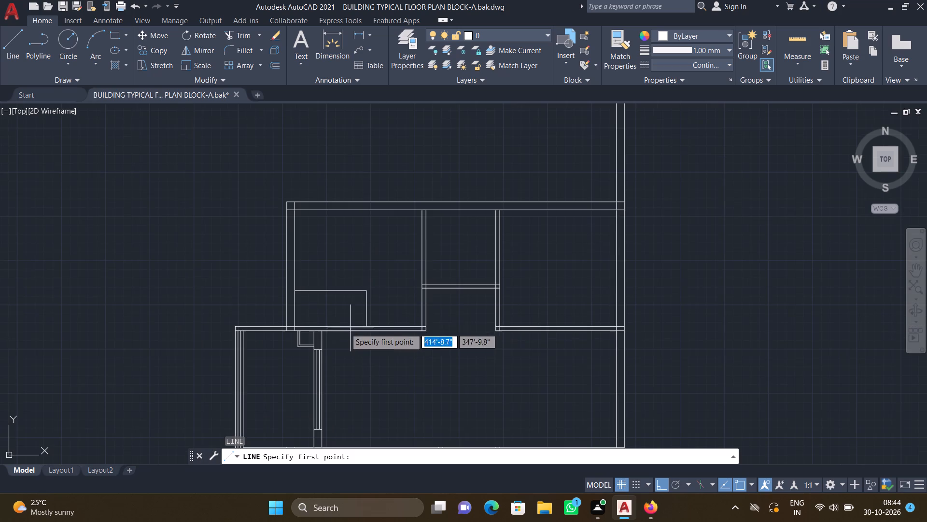
middle_click_drag(405, 322, 336, 305)
middle_click_drag(384, 309, 327, 348)
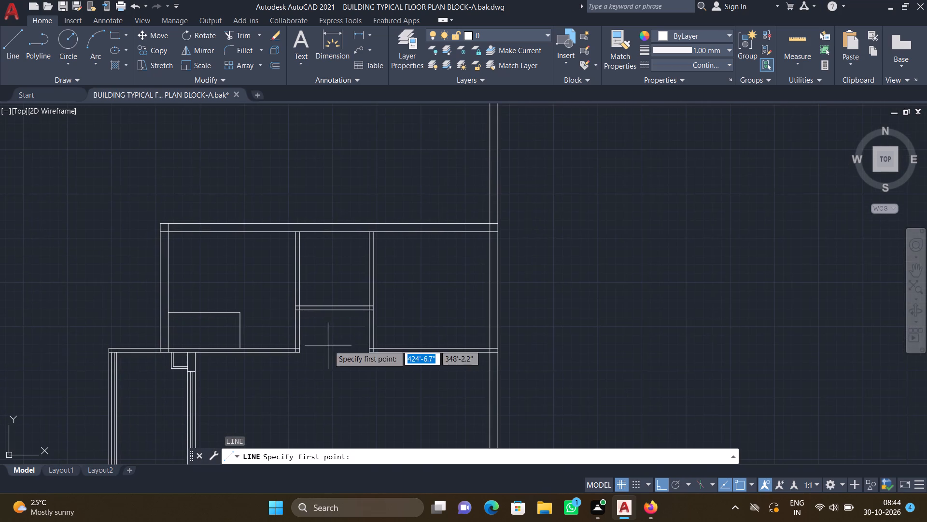
scroll(341, 246, "up", 2)
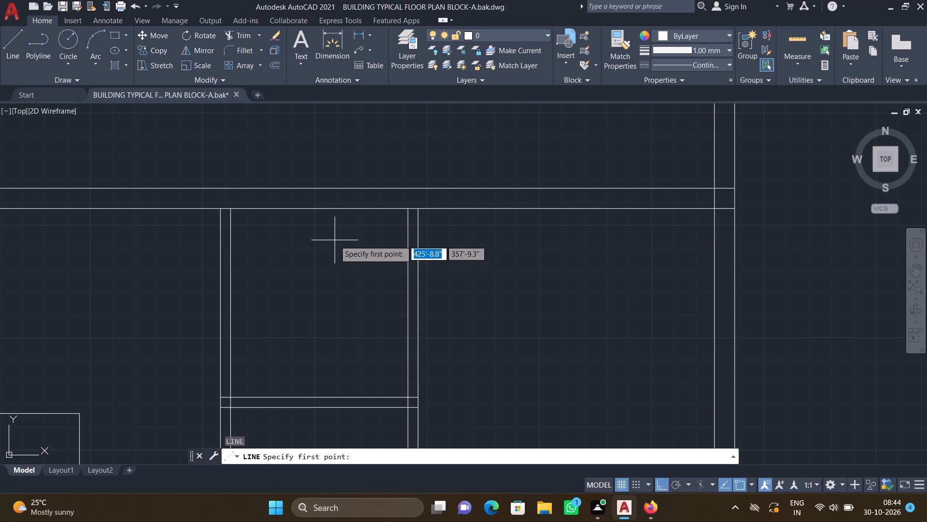
middle_click_drag(342, 257, 342, 256)
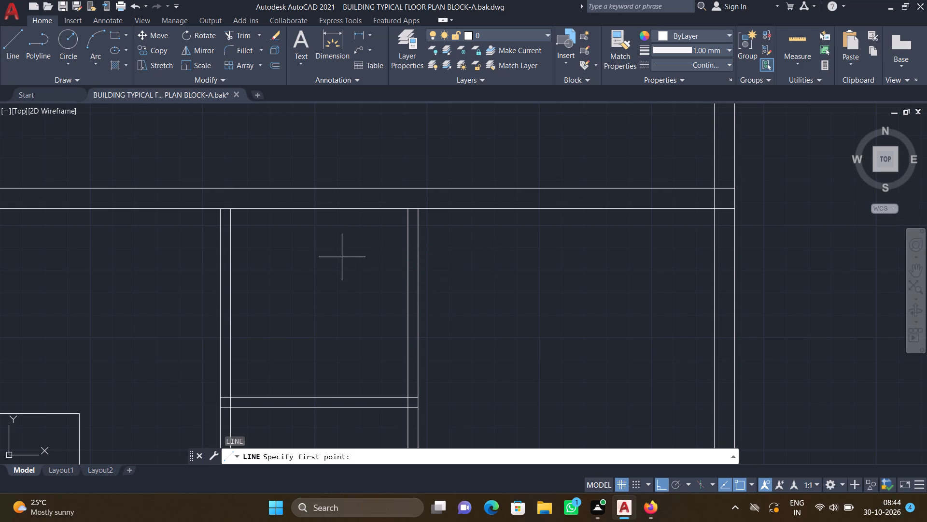
middle_click_drag(342, 256, 344, 244)
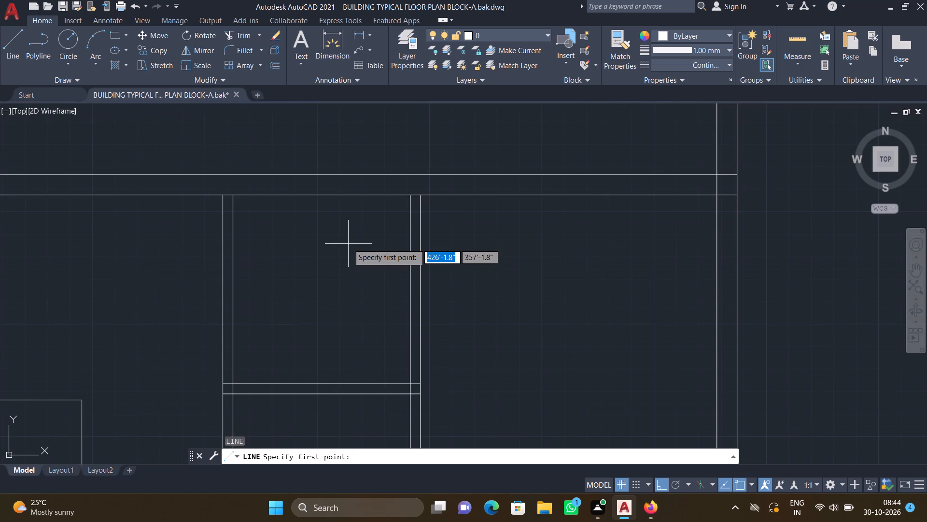
left_click(332, 195)
middle_click_drag(325, 282, 318, 250)
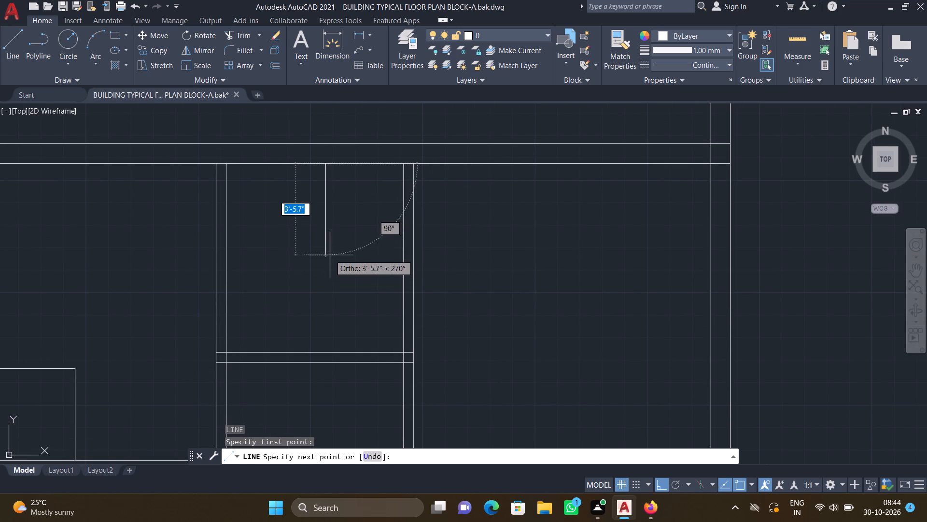
left_click_drag(327, 241, 332, 239)
scroll(382, 240, "up", 1)
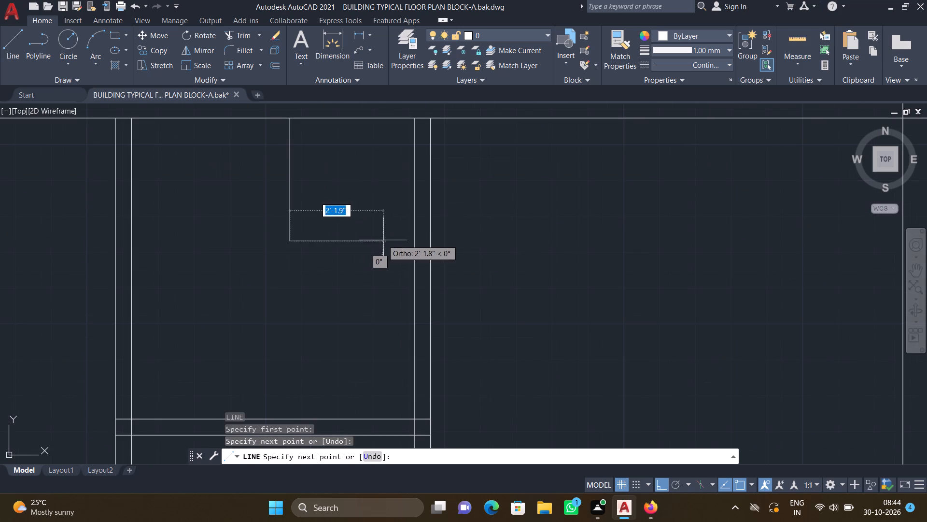
left_click(413, 245)
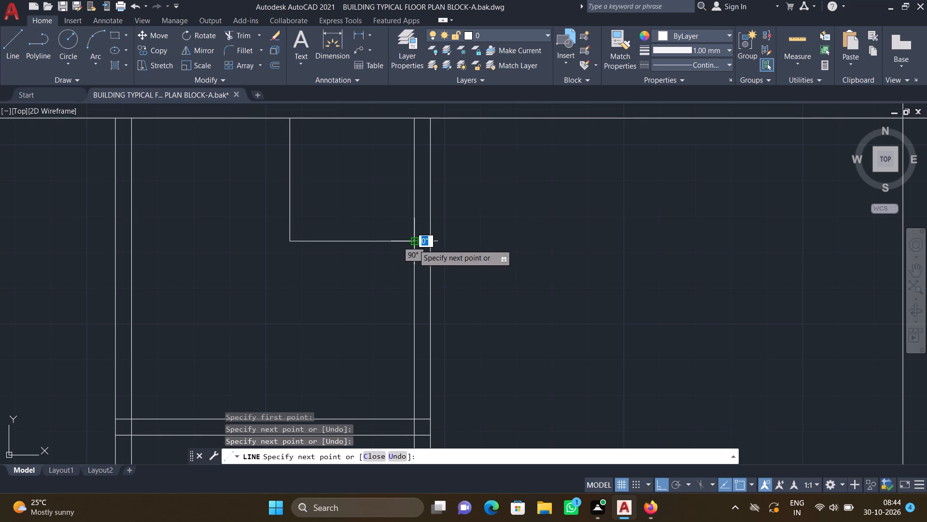
key("Return")
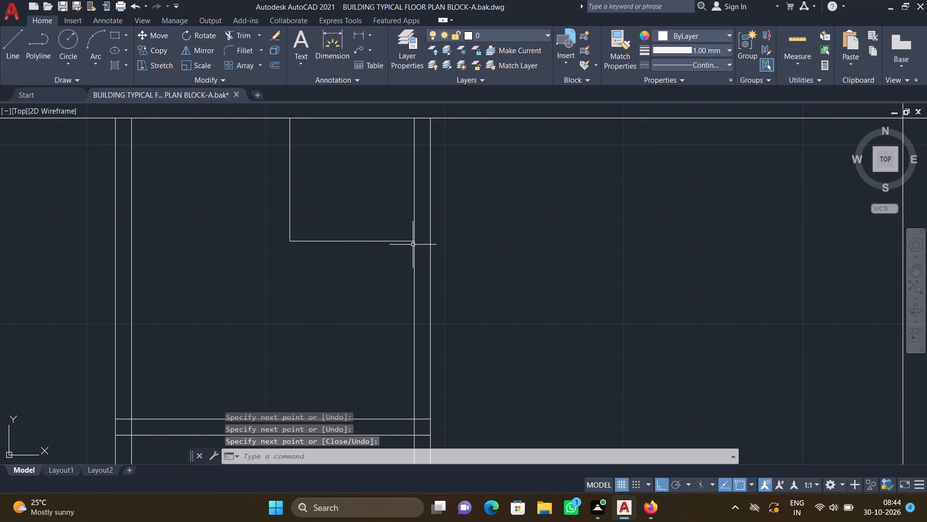
Draw an L-shaped line in the upper right room, about 2'-8" up from the lower partition and about 6' across to the right outer wall.
scroll(441, 301, "down", 3)
middle_click_drag(438, 319, 320, 286)
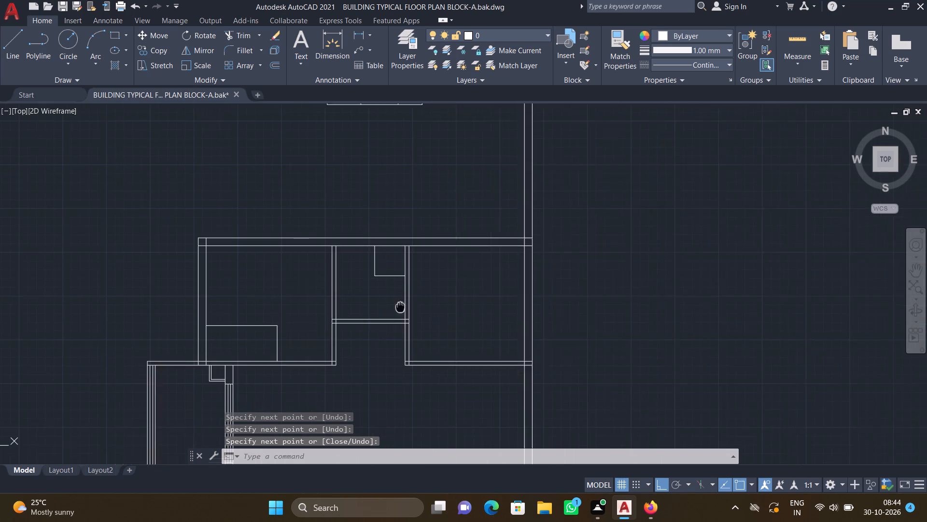
middle_click_drag(320, 286, 307, 286)
scroll(351, 309, "up", 2)
key("l")
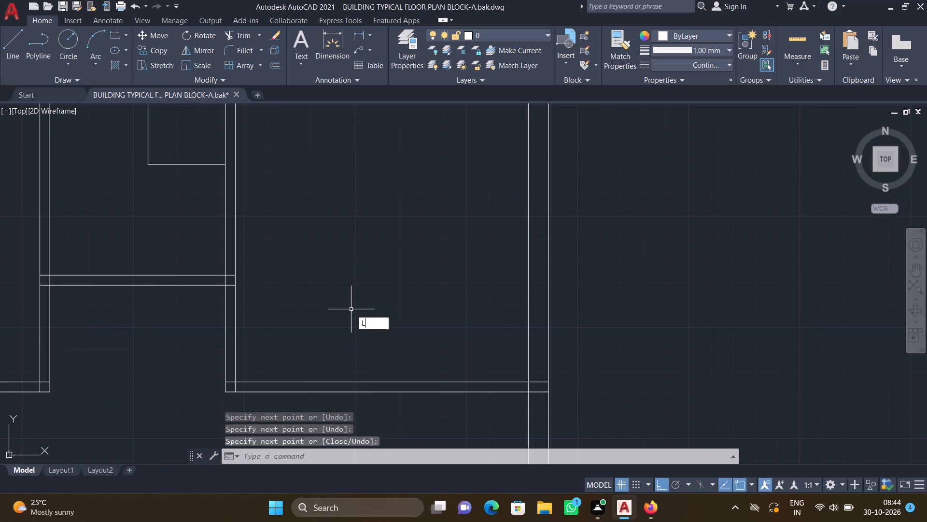
key("Return")
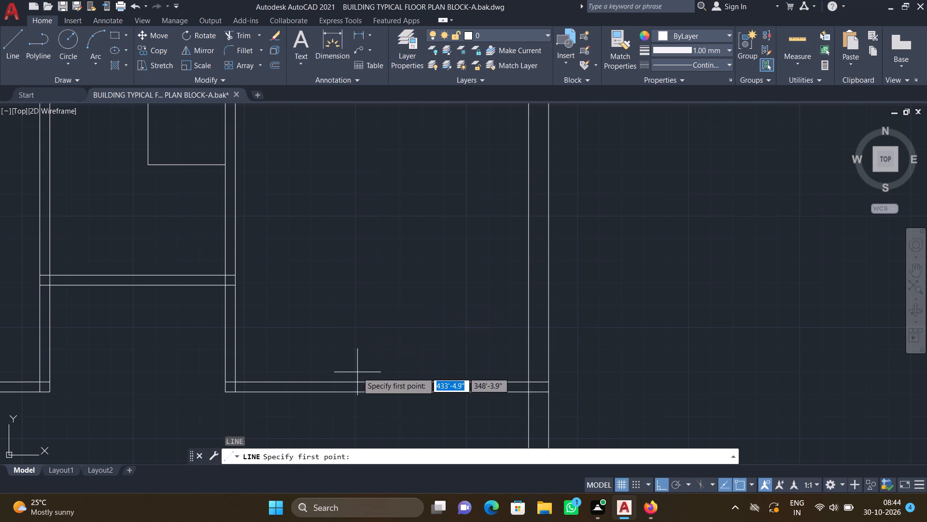
scroll(370, 379, "up", 1)
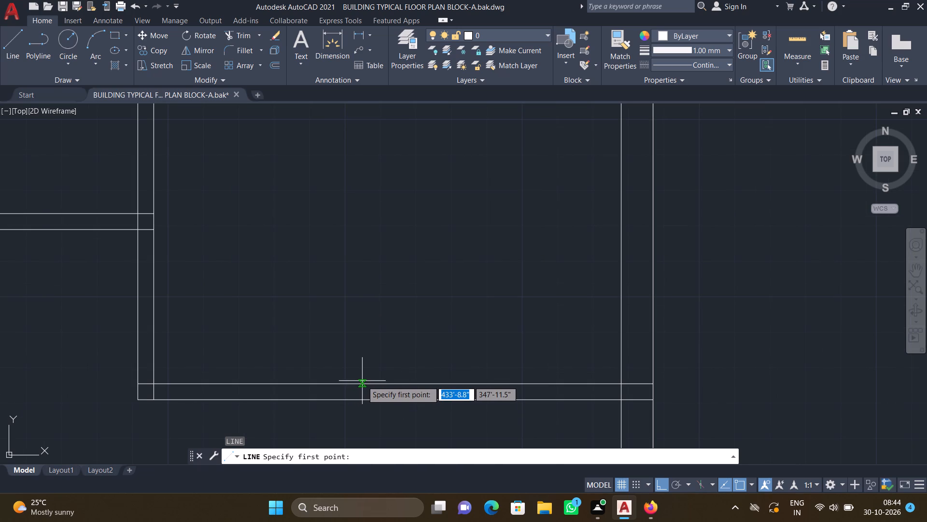
left_click(362, 383)
scroll(371, 307, "down", 2)
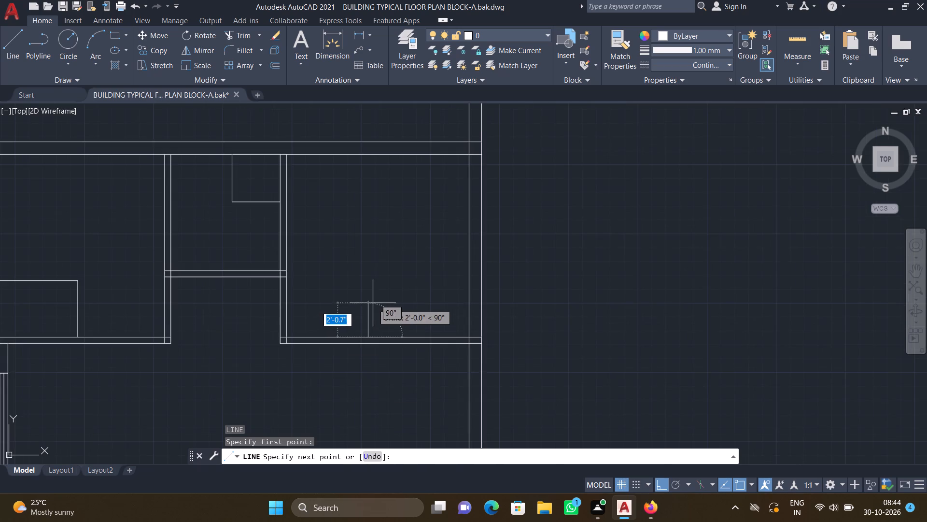
middle_click_drag(351, 292, 246, 263)
scroll(253, 255, "up", 1)
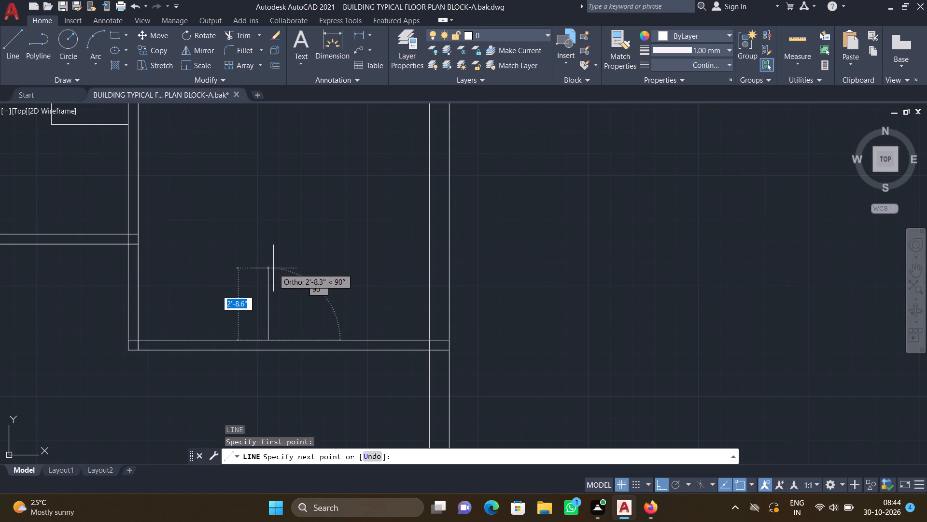
left_click(273, 268)
scroll(421, 270, "up", 2)
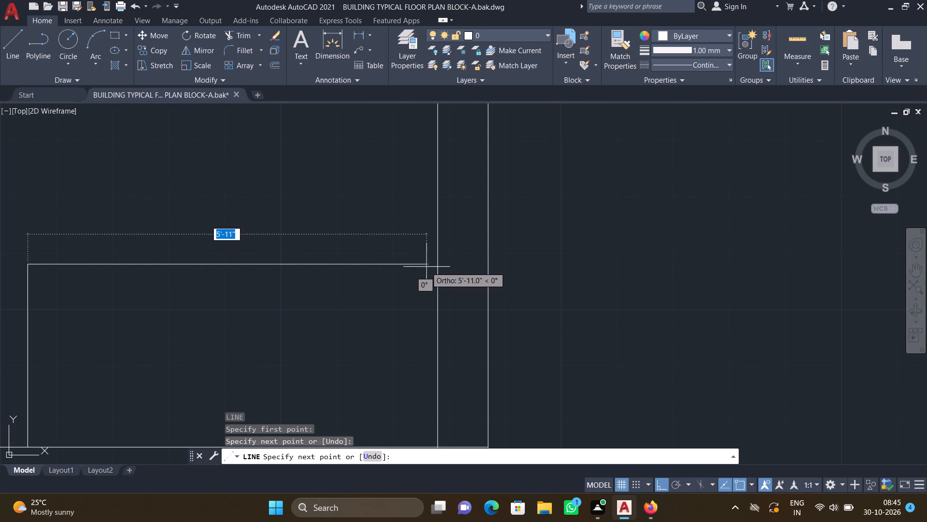
left_click(437, 263)
key("Return")
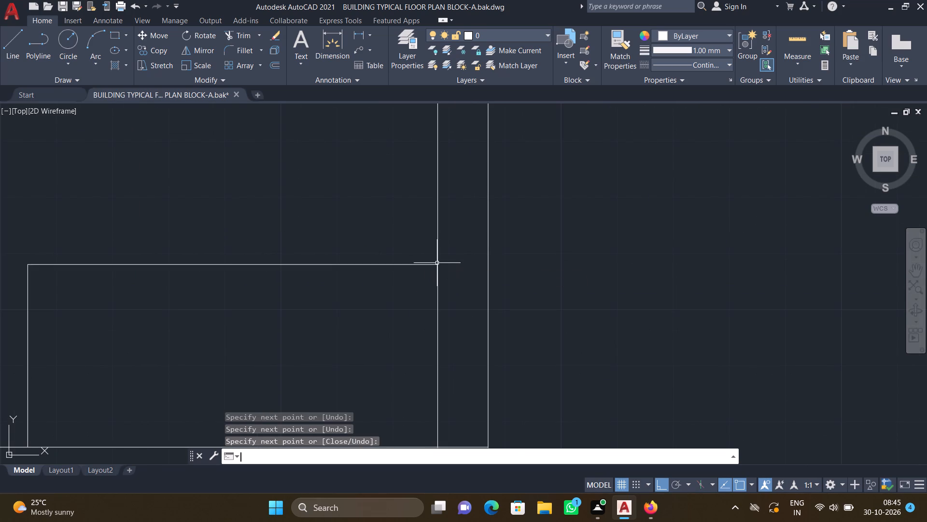
Draw a three-sided outline in the central hall below the upper right room's partition, about 3'-10" wide and 1' deep, closing against the wall.
scroll(435, 263, "down", 3)
middle_click_drag(321, 301, 383, 276)
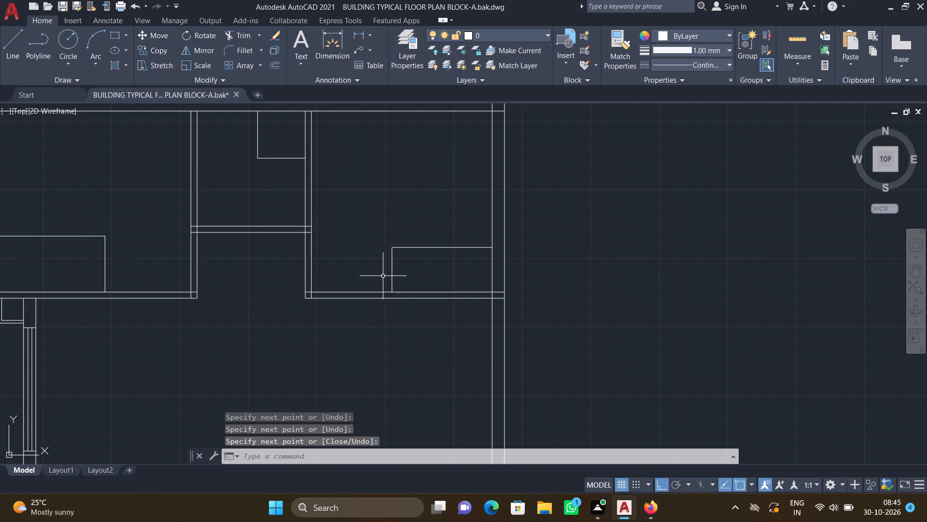
scroll(373, 288, "down", 1)
middle_click_drag(257, 323, 265, 321)
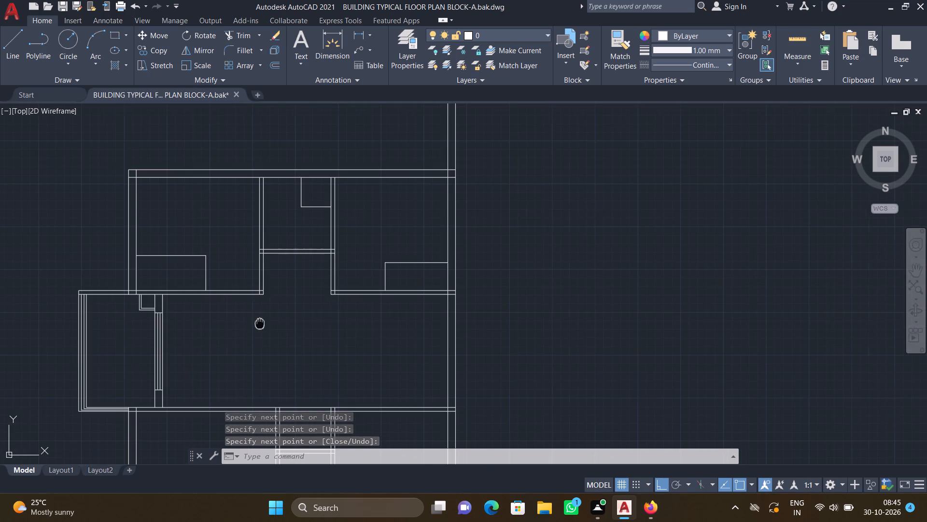
middle_click_drag(265, 321, 347, 295)
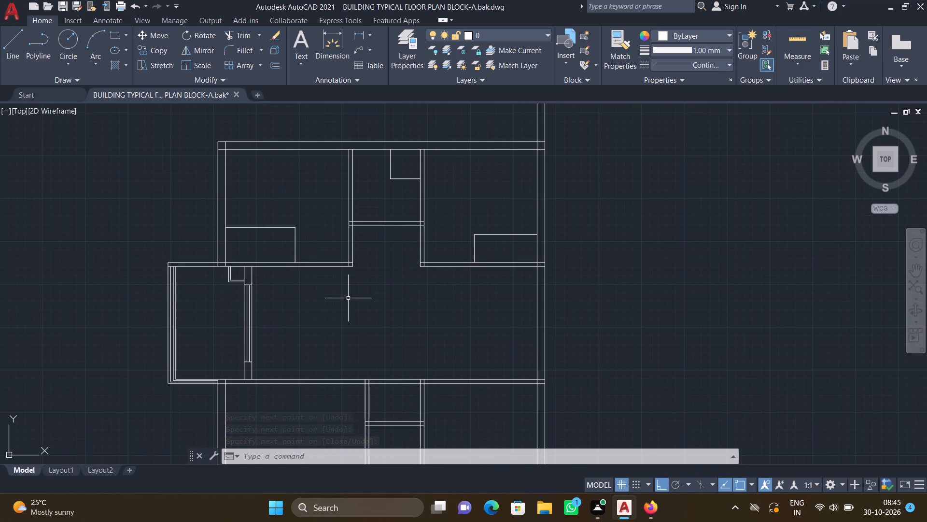
key("l")
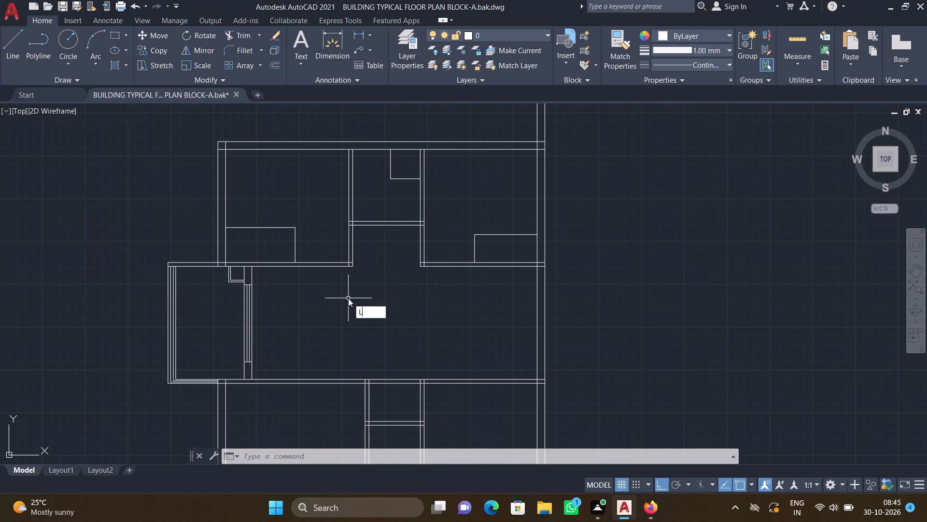
key("Return")
middle_click_drag(373, 317, 279, 325)
scroll(348, 278, "up", 1)
middle_click_drag(330, 295, 309, 262)
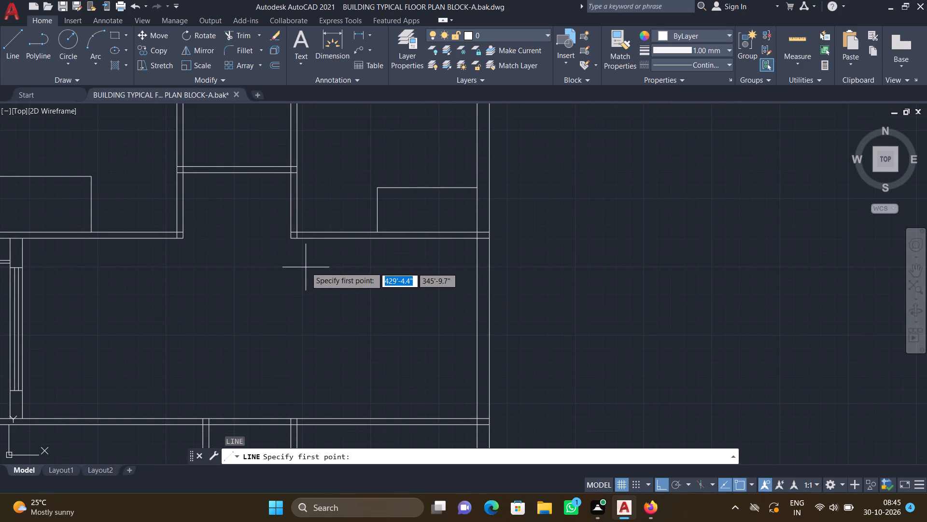
scroll(306, 267, "up", 1)
middle_click_drag(332, 265, 253, 265)
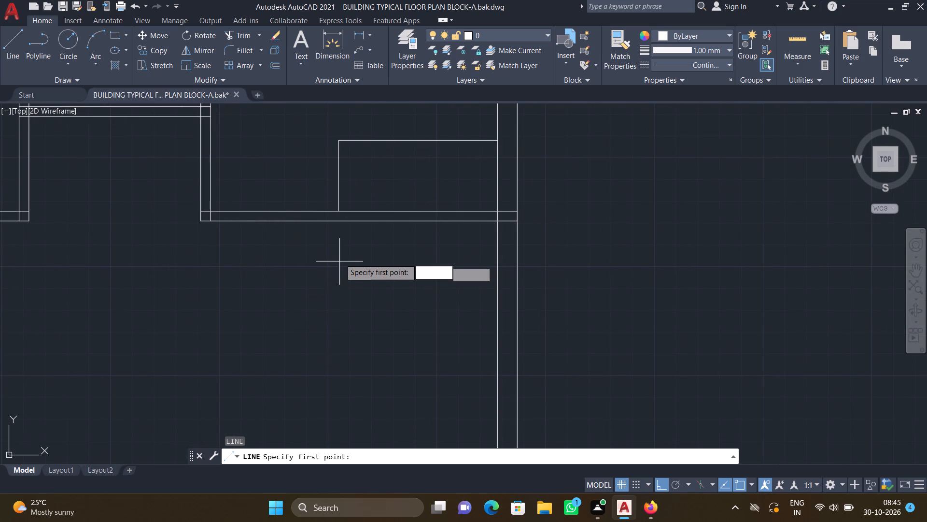
scroll(337, 230, "up", 2)
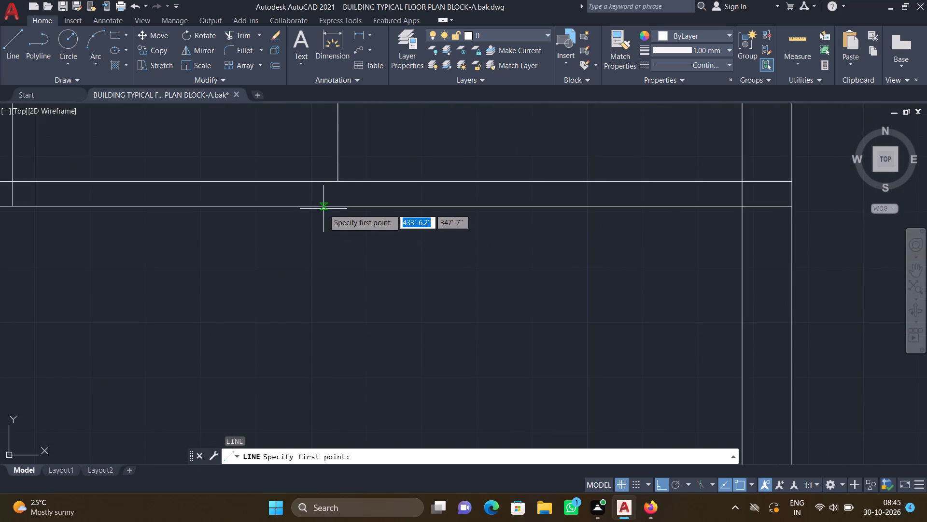
left_click(323, 207)
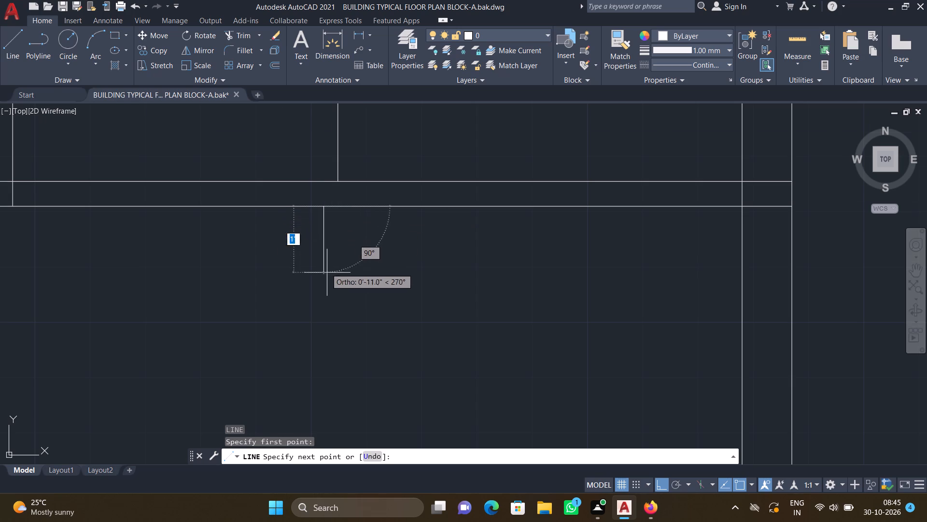
scroll(328, 276, "down", 1)
middle_click_drag(319, 285, 279, 265)
scroll(294, 253, "up", 1)
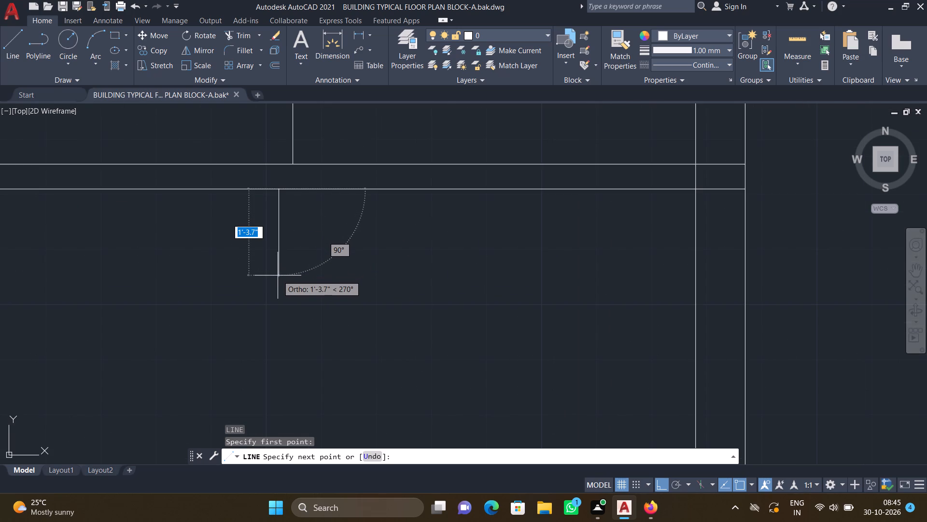
left_click_drag(277, 258, 296, 263)
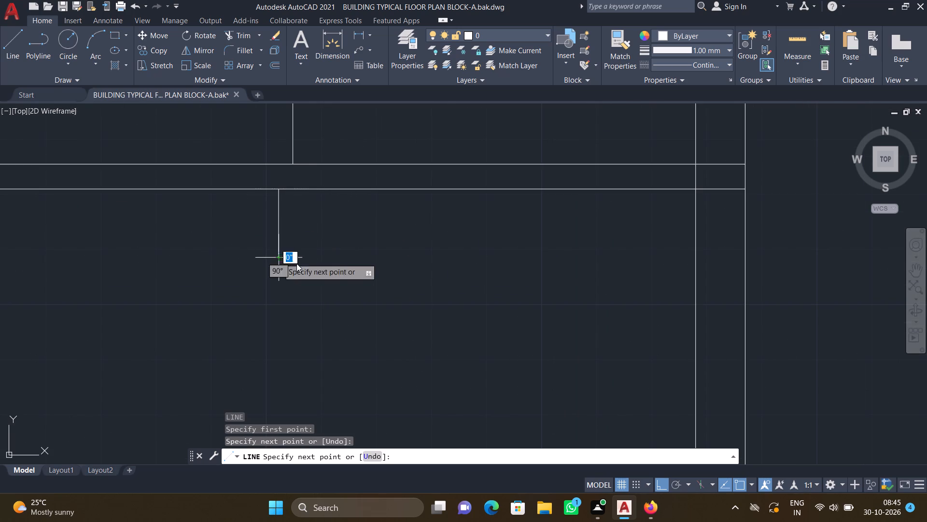
left_click_drag(296, 263, 286, 261)
scroll(431, 268, "down", 1)
middle_click_drag(427, 264, 323, 260)
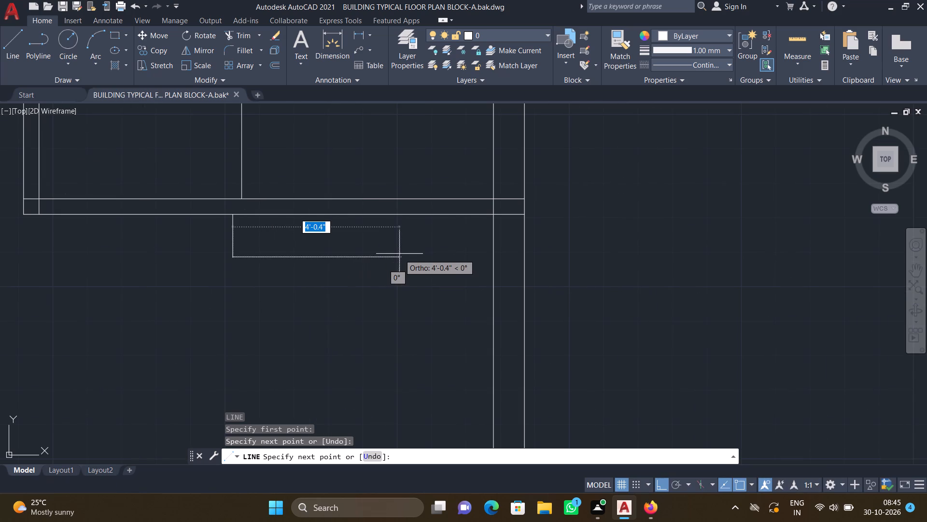
scroll(404, 251, "up", 2)
scroll(390, 248, "down", 1)
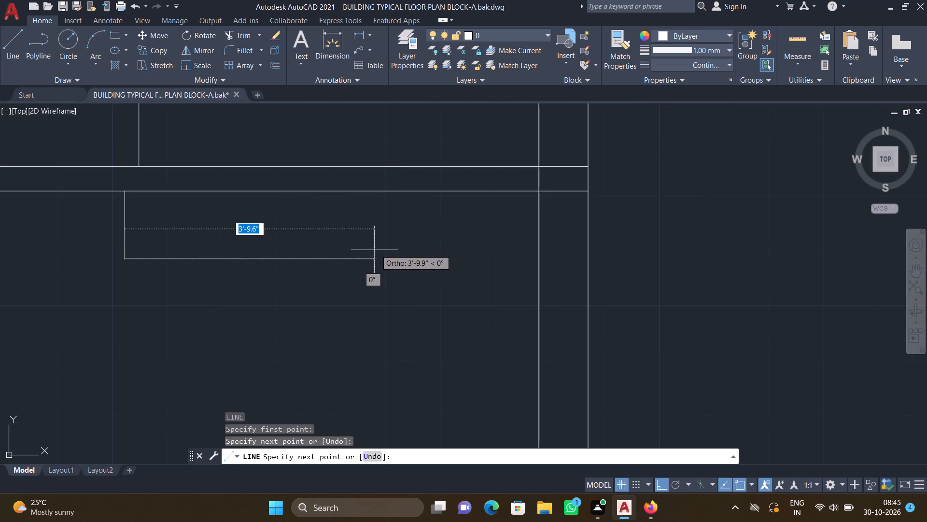
left_click(373, 249)
scroll(379, 200, "up", 1)
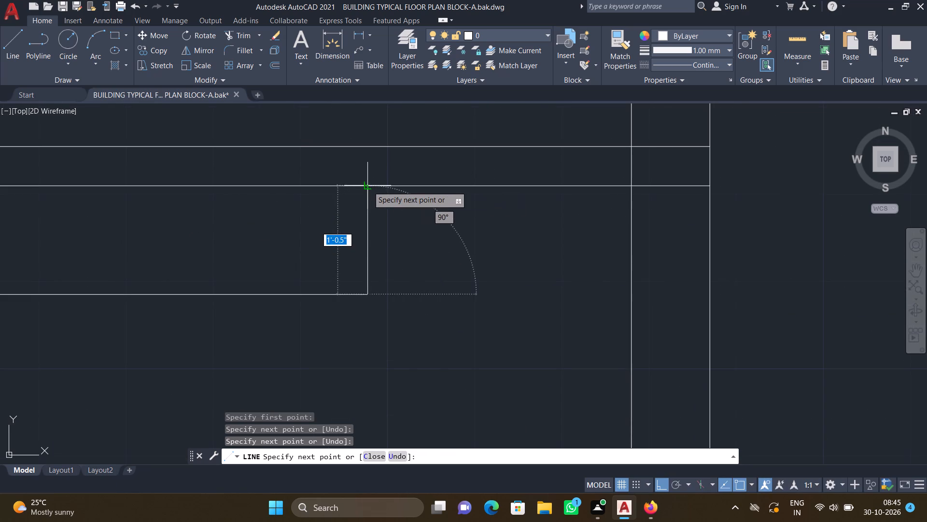
left_click(368, 186)
key("Return")
scroll(371, 185, "down", 3)
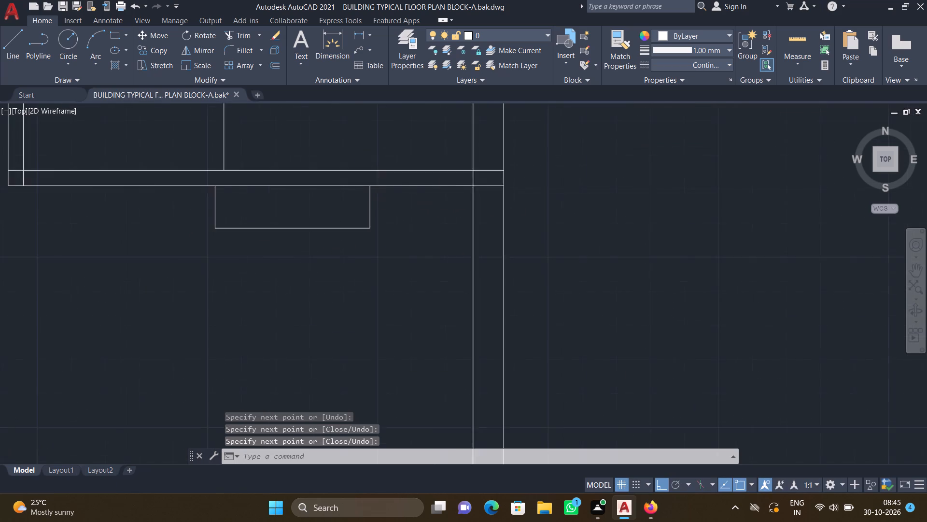
Draw a second three-sided outline inside the central hall's small outline, about 3'-4" wide and 10" deep, ending at the wall above.
middle_click_drag(221, 253, 293, 273)
scroll(378, 207, "up", 3)
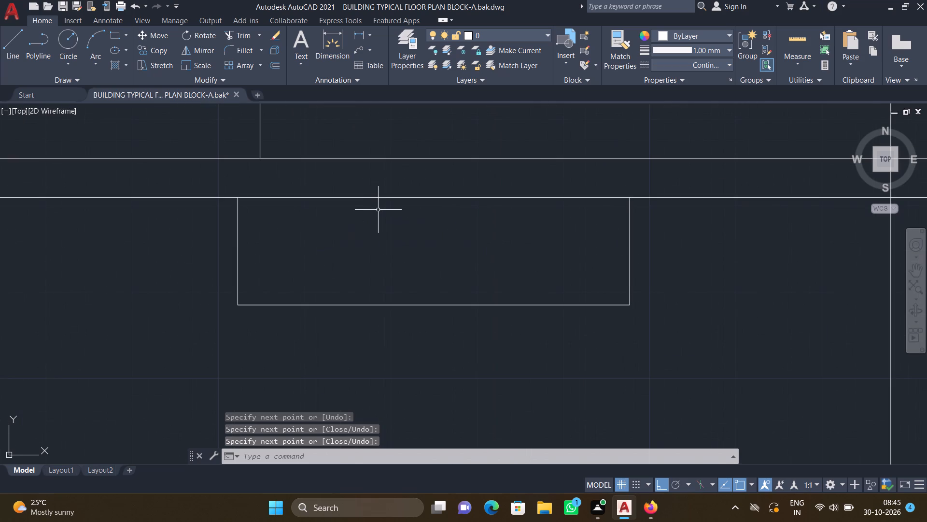
key("l")
key("Return")
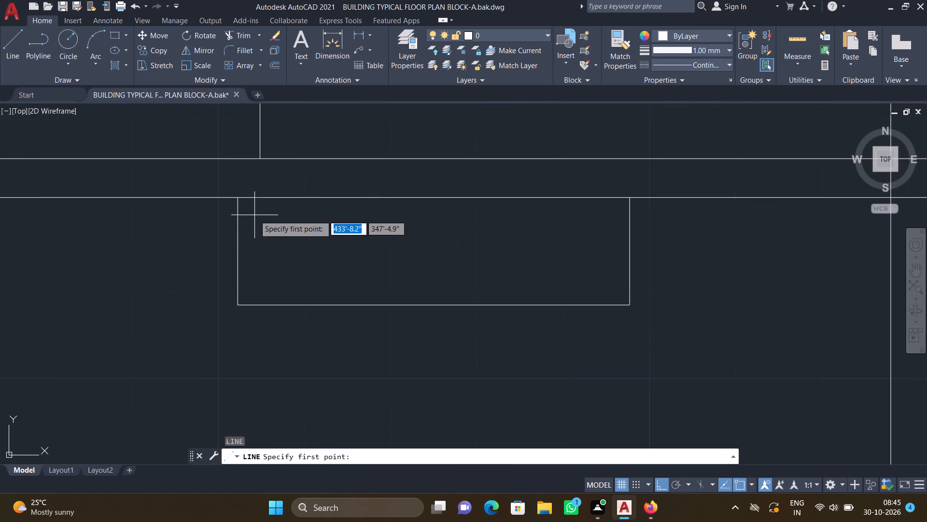
scroll(254, 215, "up", 1)
left_click_drag(261, 188, 264, 203)
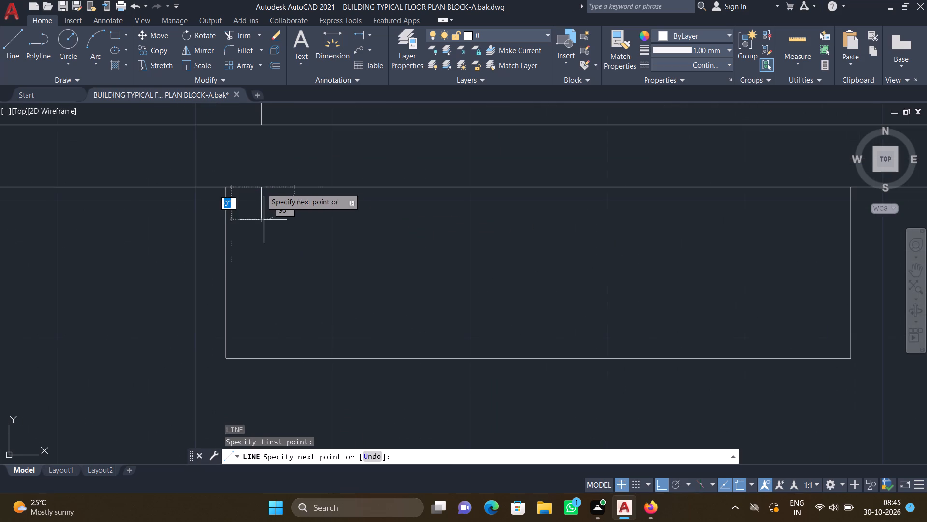
scroll(265, 277, "down", 2)
middle_click_drag(267, 290, 243, 295)
scroll(245, 300, "up", 2)
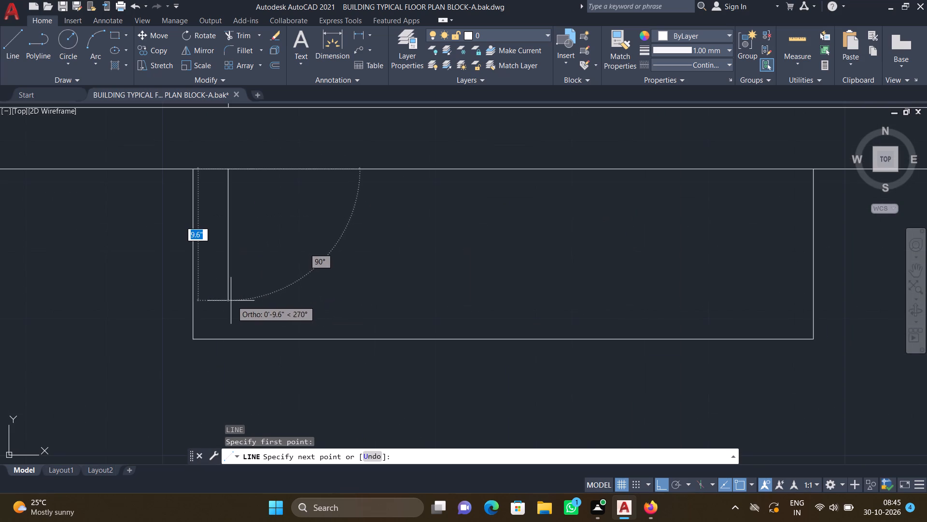
left_click(233, 305)
scroll(325, 303, "down", 1)
middle_click_drag(393, 306, 293, 306)
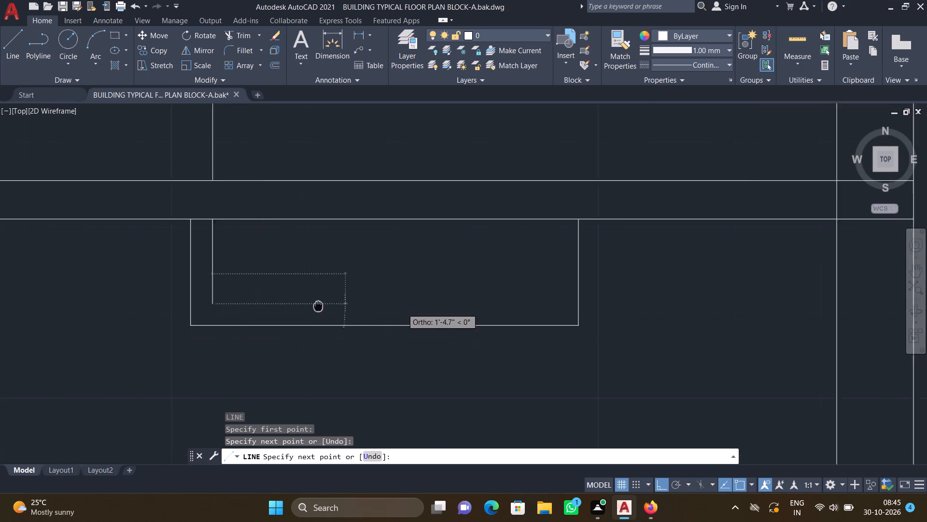
middle_click_drag(293, 306, 253, 307)
scroll(458, 302, "up", 1)
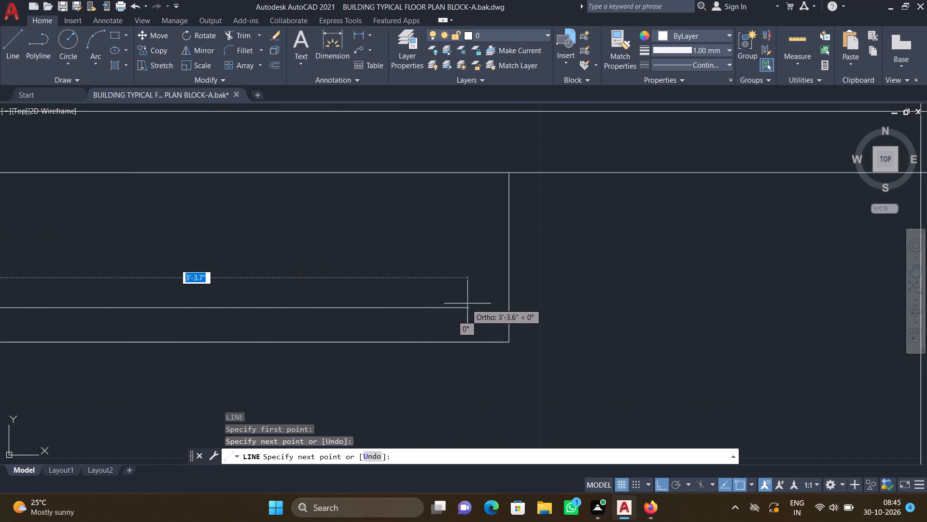
scroll(473, 302, "down", 1)
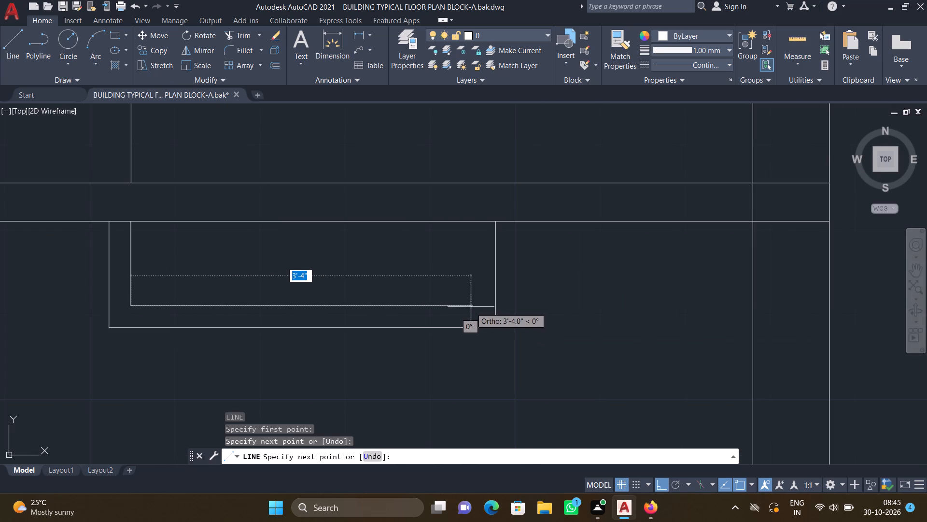
left_click(471, 307)
scroll(470, 233, "up", 2)
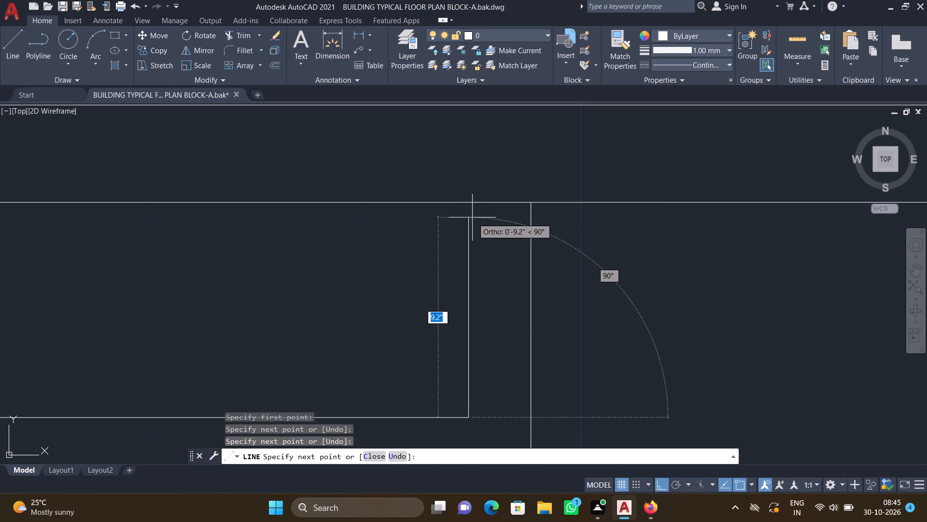
left_click(468, 199)
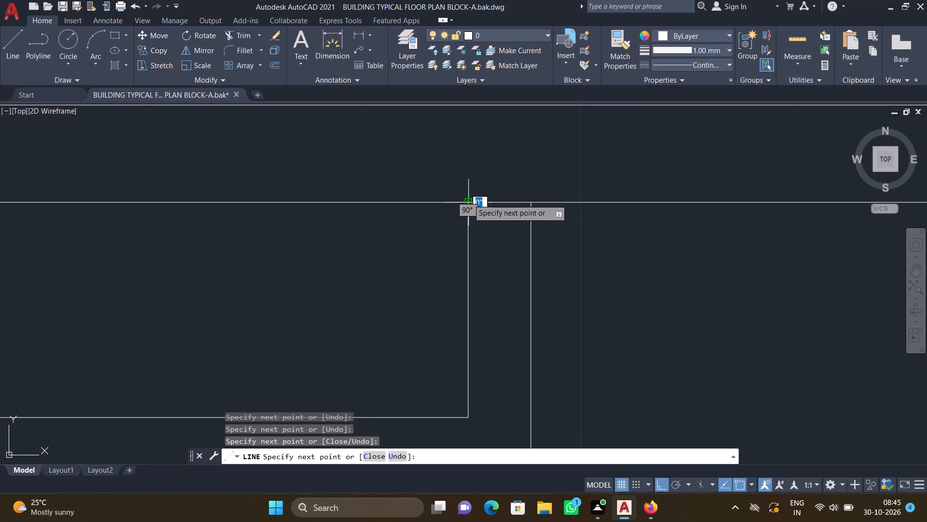
key("Return")
Draw a vertical line in the lower left room from the top wall to the bottom wall, about 3'-5" from the left wall.
scroll(442, 250, "down", 3)
middle_click_drag(313, 267, 400, 261)
scroll(401, 261, "down", 3)
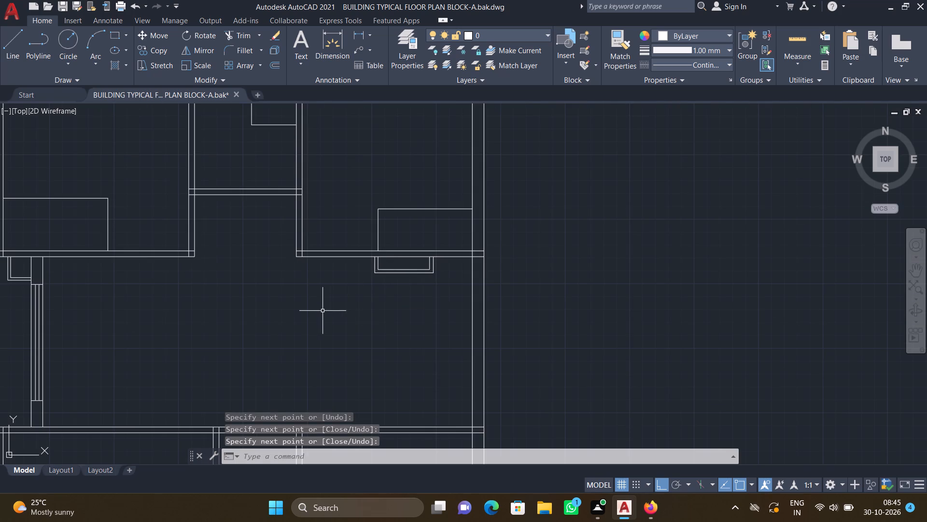
scroll(301, 317, "down", 2)
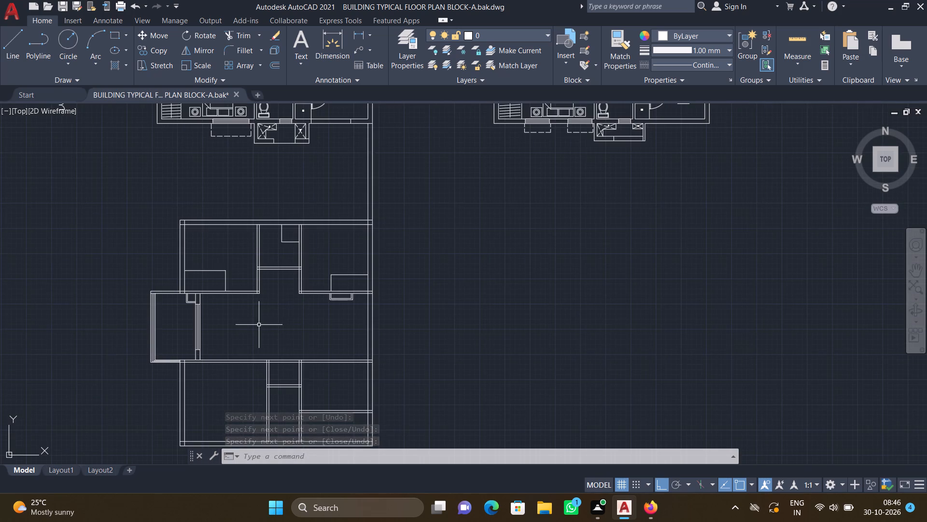
middle_click_drag(259, 322, 307, 254)
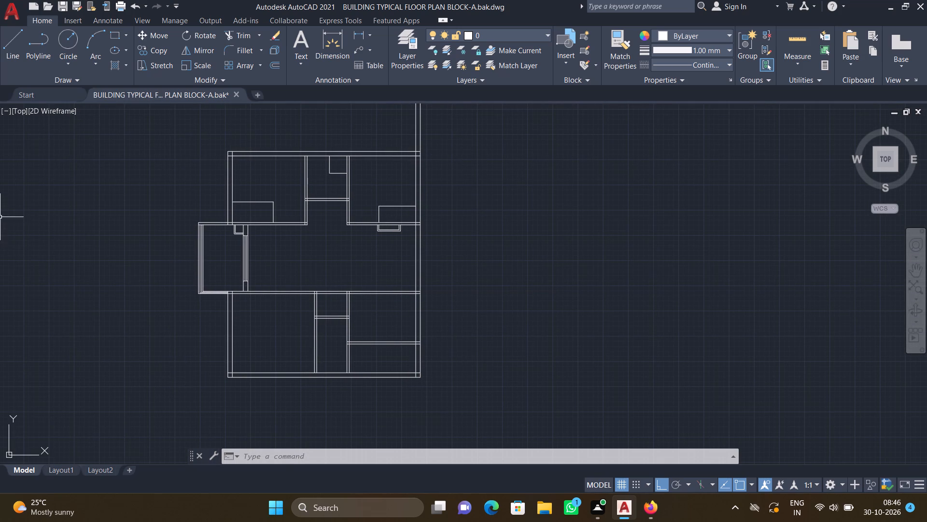
scroll(259, 320, "up", 2)
key("l")
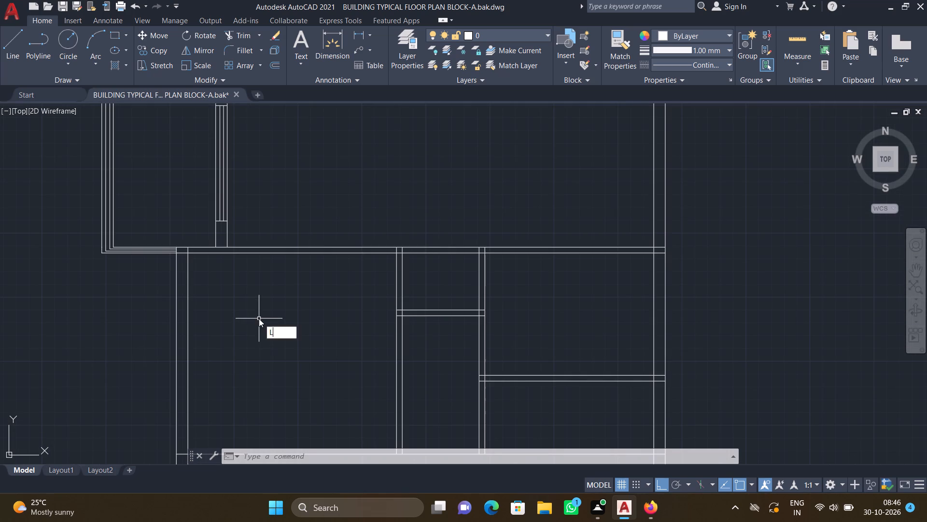
key("Return")
middle_click_drag(257, 311, 330, 270)
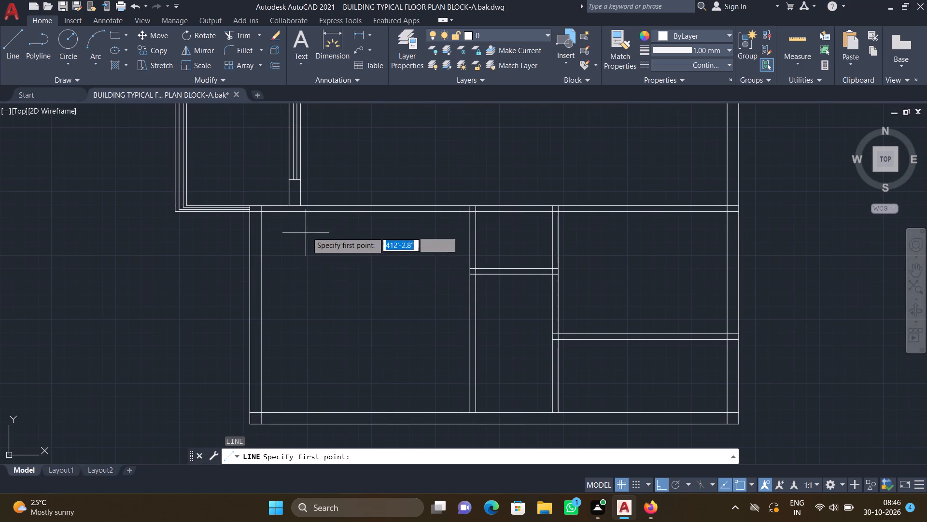
scroll(309, 228, "up", 2)
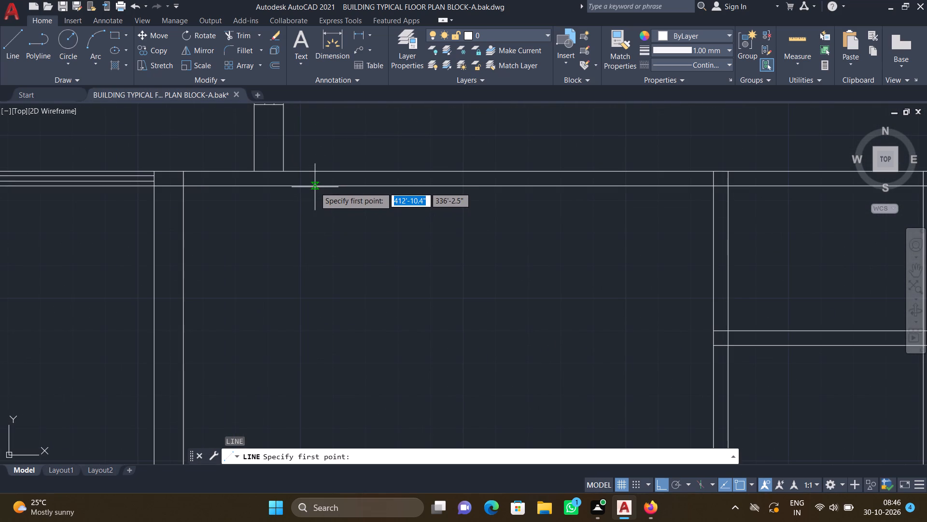
left_click(319, 187)
scroll(326, 274, "down", 3)
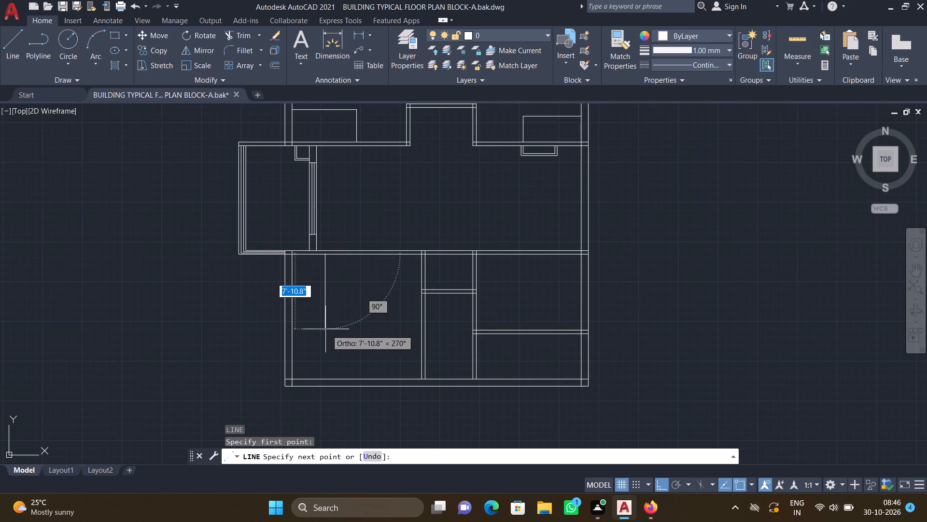
middle_click_drag(319, 318, 299, 254)
scroll(303, 304, "up", 2)
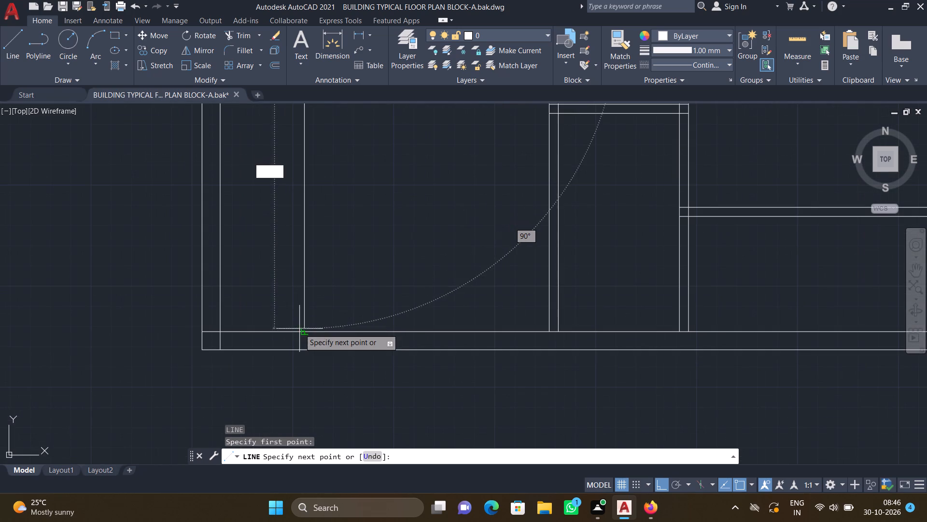
left_click(306, 333)
key("Return")
Draw a horizontal line from the lower left room's left wall to the new vertical line, about 4' below the top wall.
key("l")
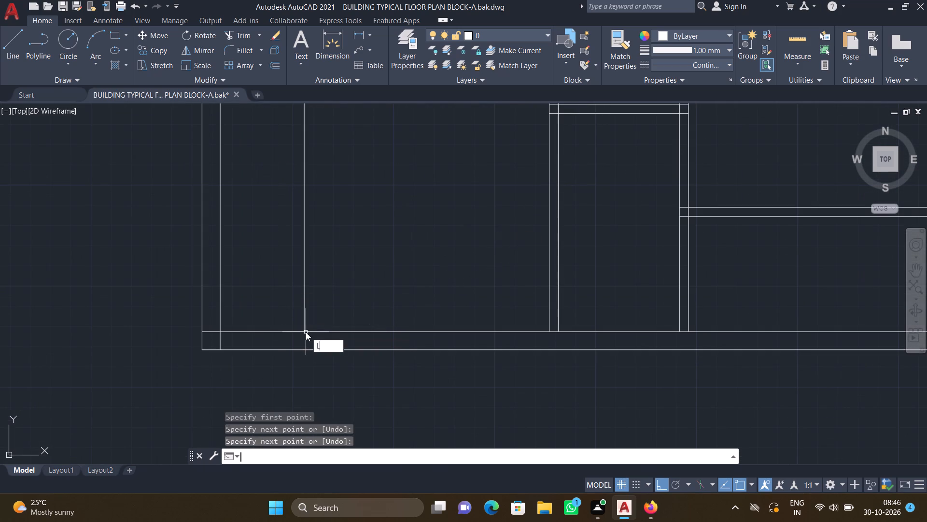
key("Return")
scroll(271, 327, "down", 3)
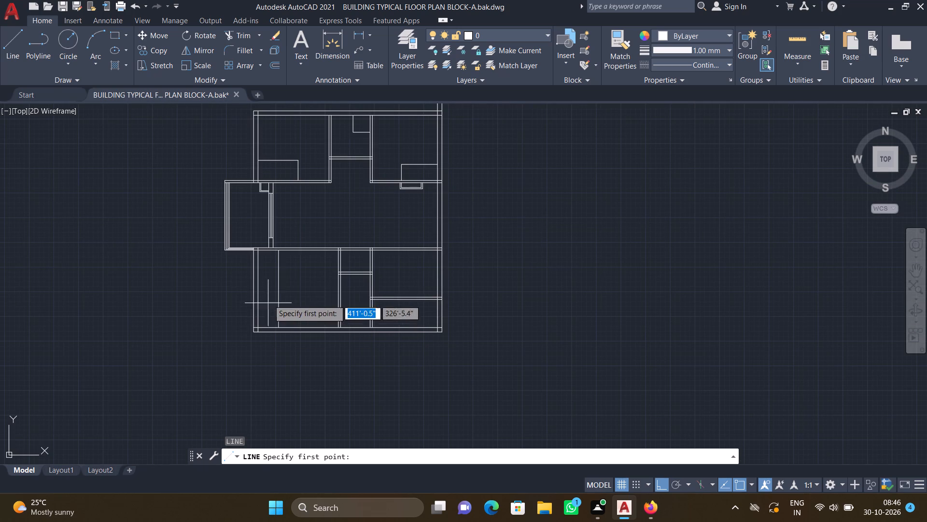
scroll(256, 270, "up", 2)
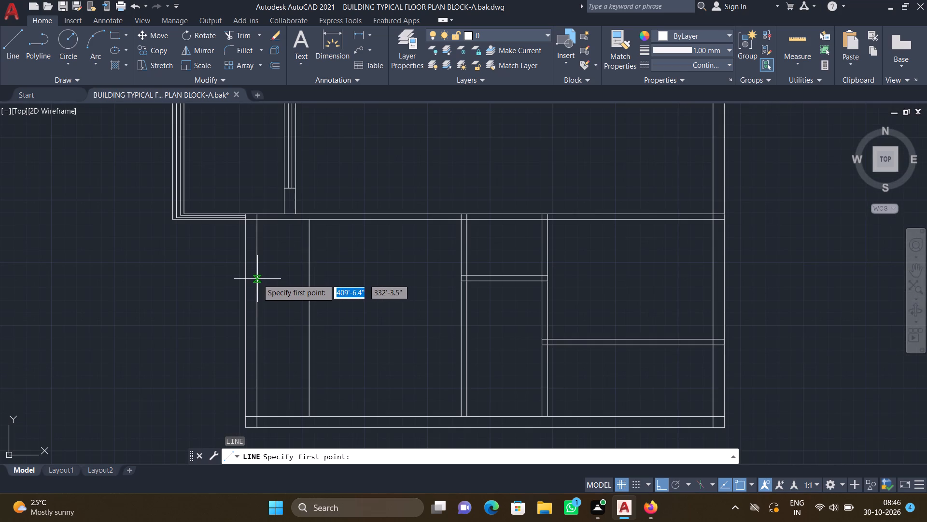
left_click(257, 280)
scroll(298, 280, "up", 2)
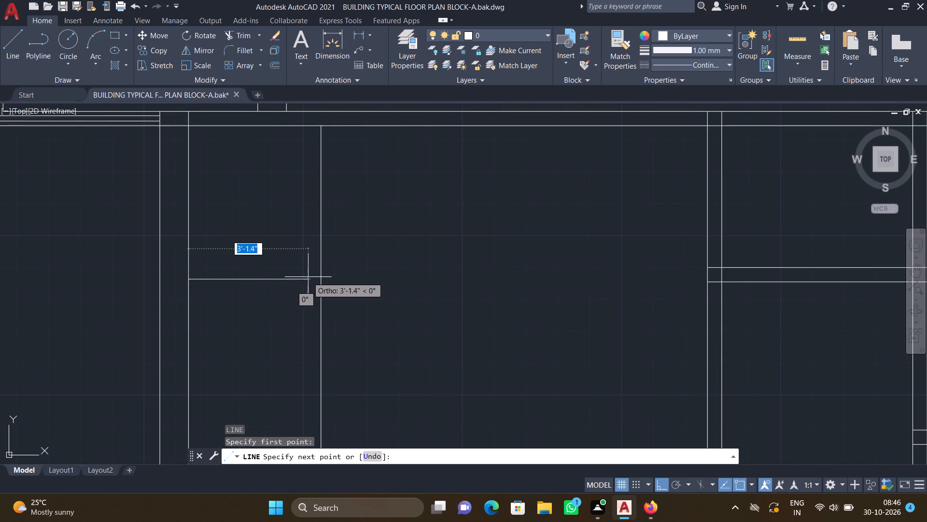
left_click(322, 276)
key("Return")
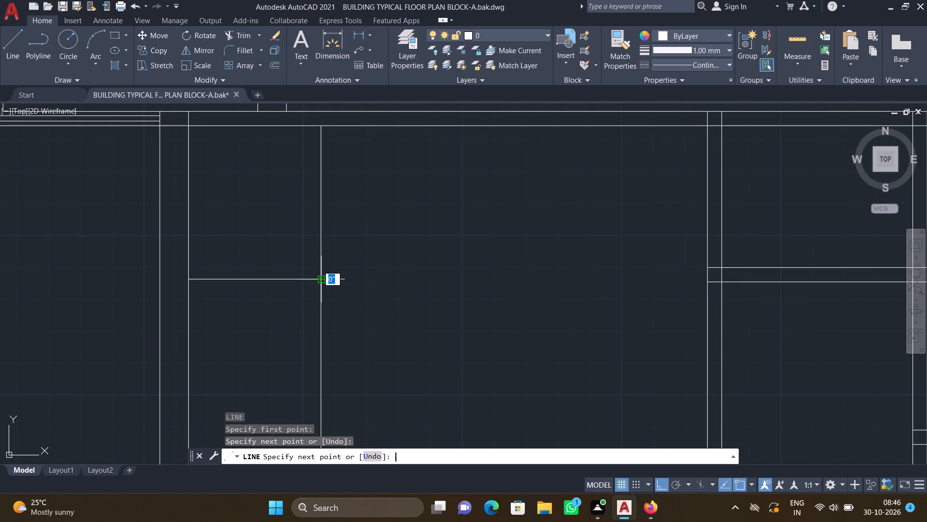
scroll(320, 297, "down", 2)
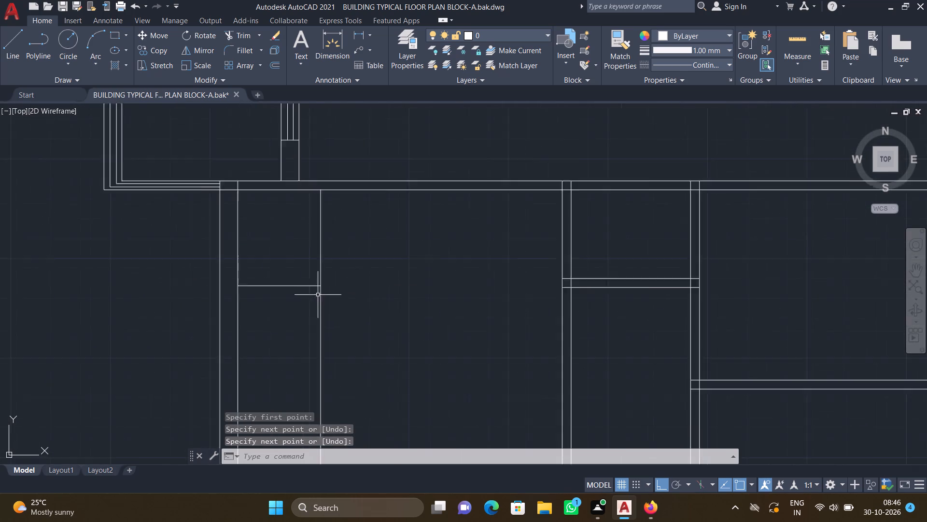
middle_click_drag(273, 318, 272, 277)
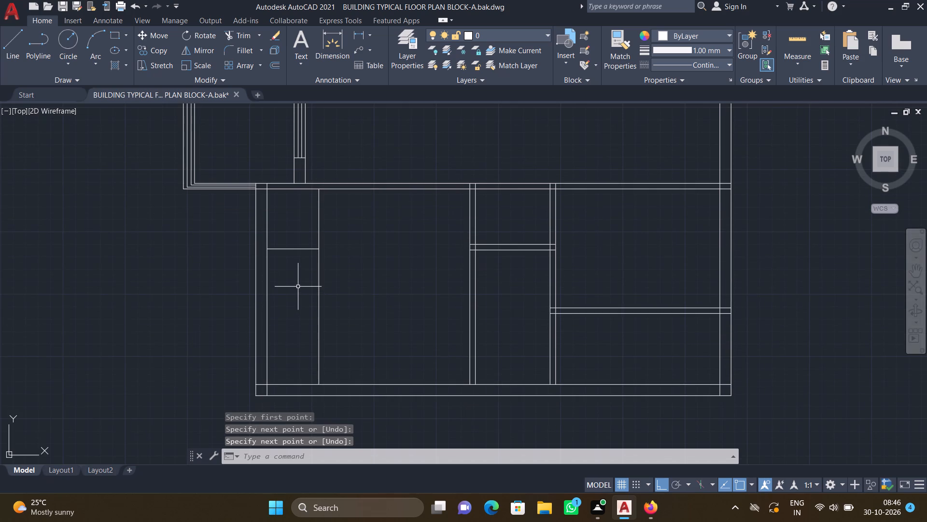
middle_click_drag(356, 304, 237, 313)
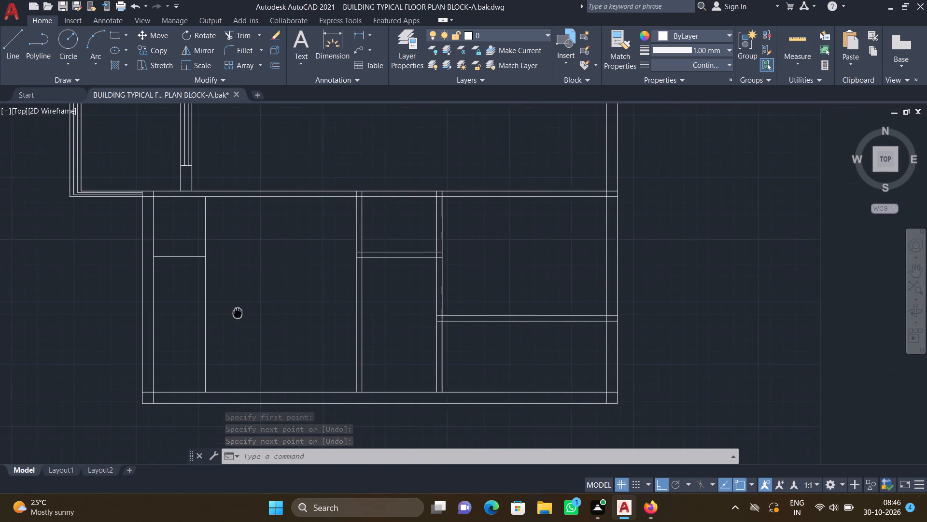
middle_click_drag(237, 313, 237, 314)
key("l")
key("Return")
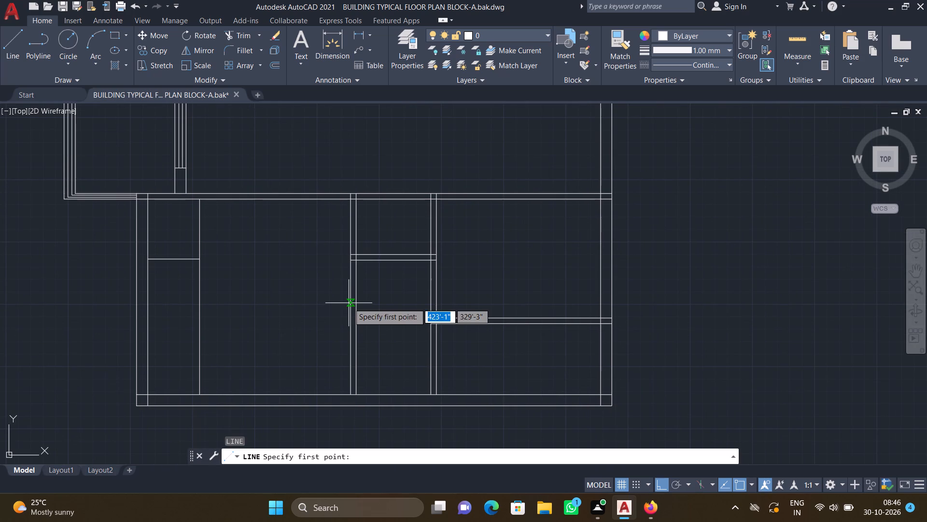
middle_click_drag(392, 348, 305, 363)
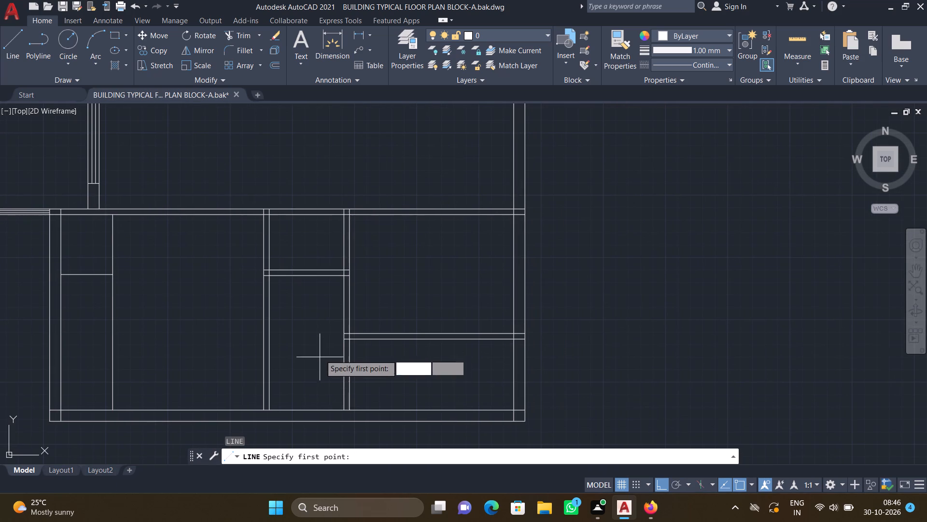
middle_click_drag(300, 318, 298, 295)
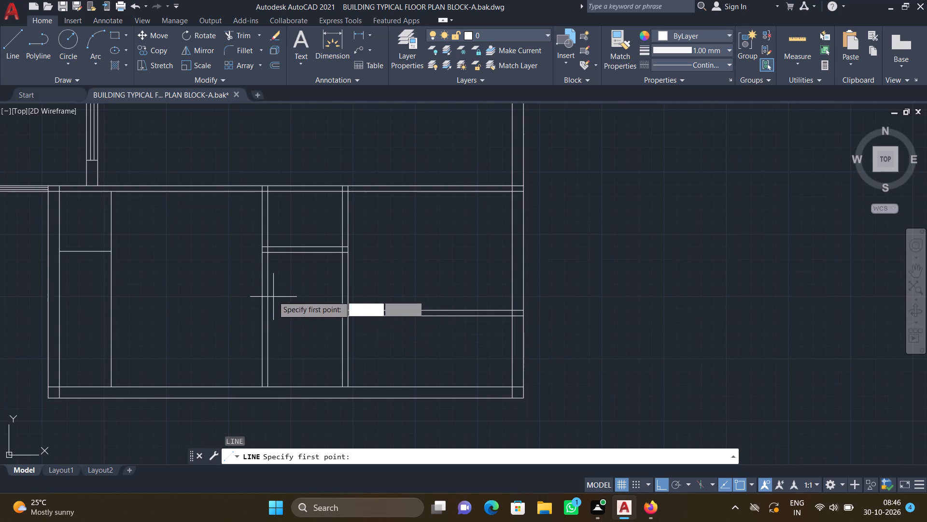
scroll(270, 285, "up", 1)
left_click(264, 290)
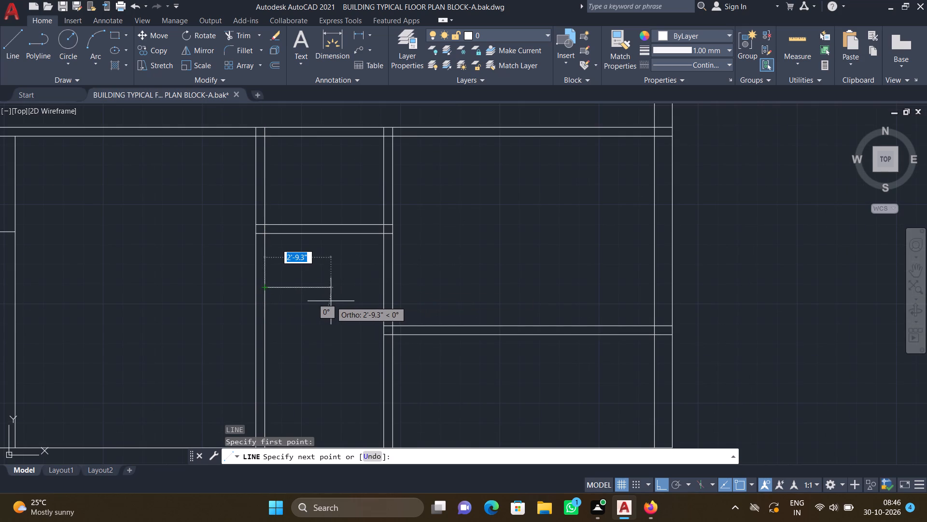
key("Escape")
Draw a 5' horizontal line across the lower middle room between its side walls, about 2'-10" below the horizontal partition.
key("l")
key("Return")
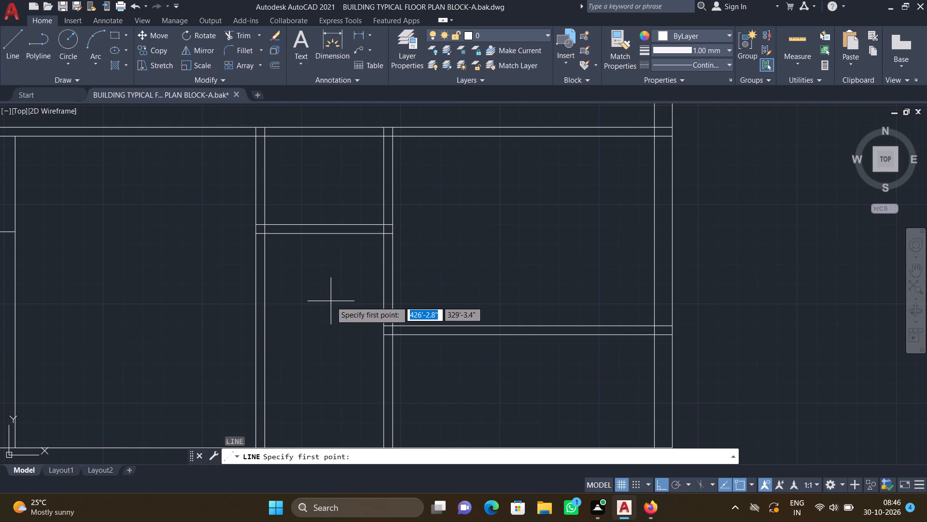
left_click(266, 302)
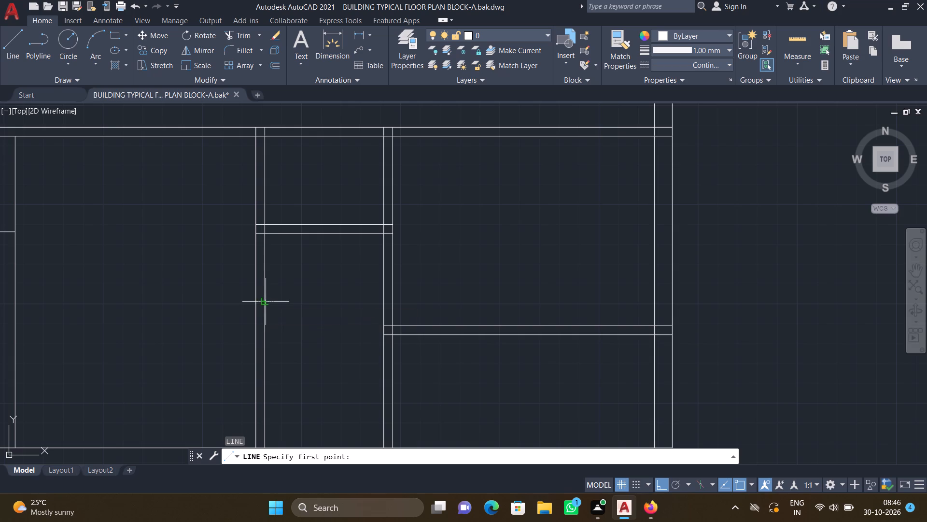
scroll(386, 309, "up", 2)
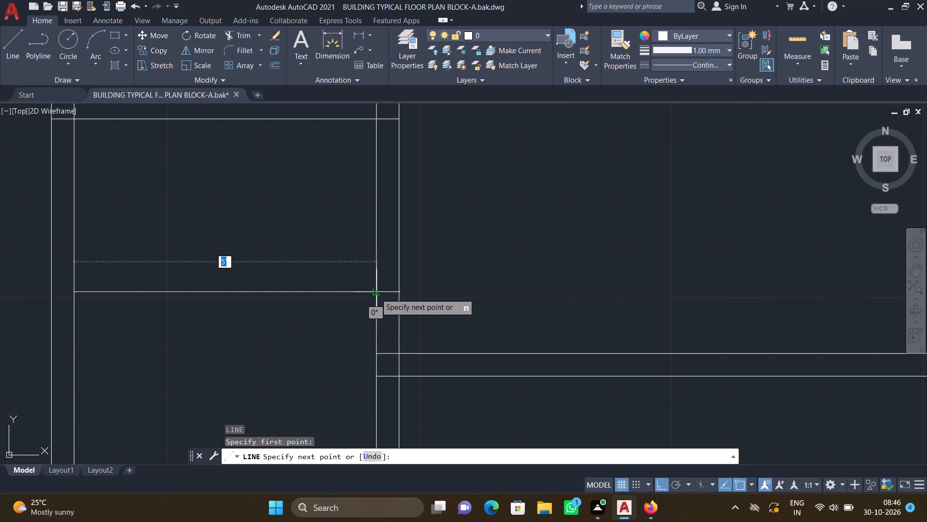
left_click(377, 293)
key("Return")
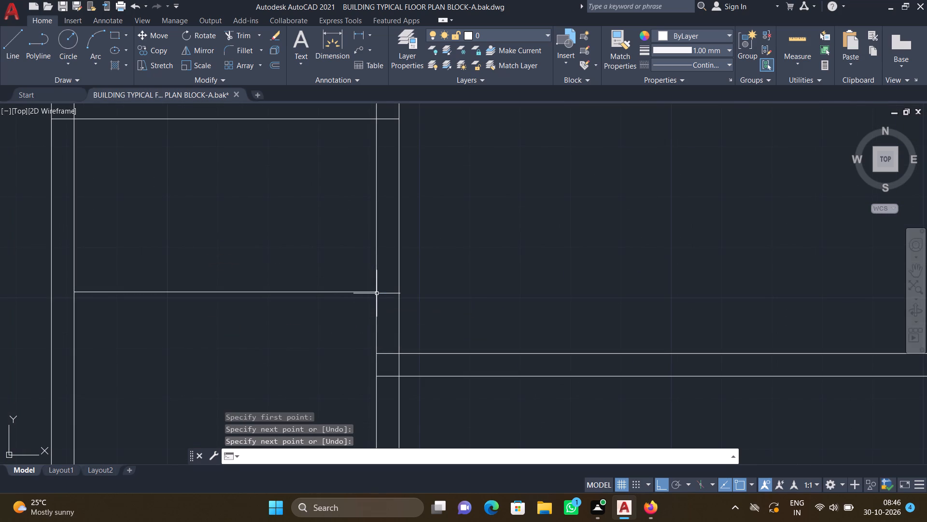
Draw a vertical line in the lower right room from the partition's upper line to the bottom wall, about 2'-3" from the left wall.
scroll(345, 342, "down", 3)
middle_click_drag(358, 349, 326, 249)
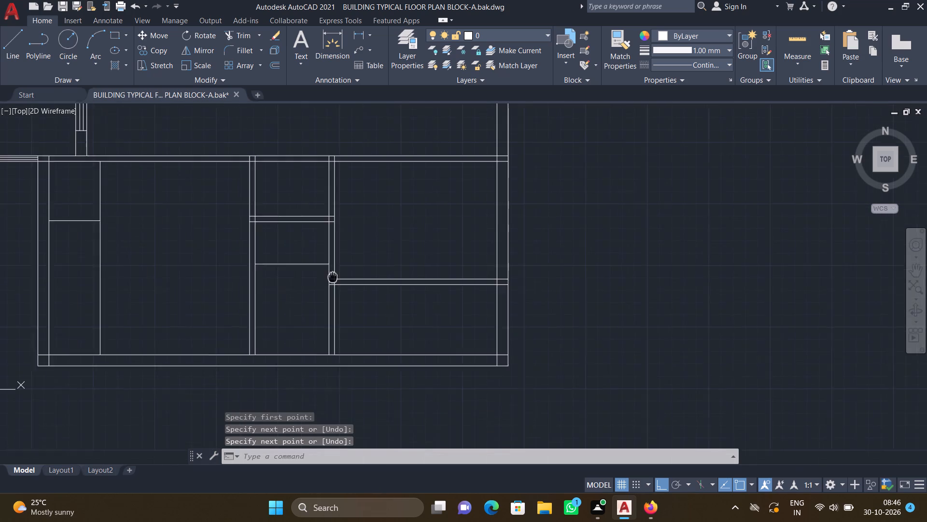
middle_click_drag(326, 249, 323, 239)
scroll(351, 265, "up", 2)
key("l")
key("Return")
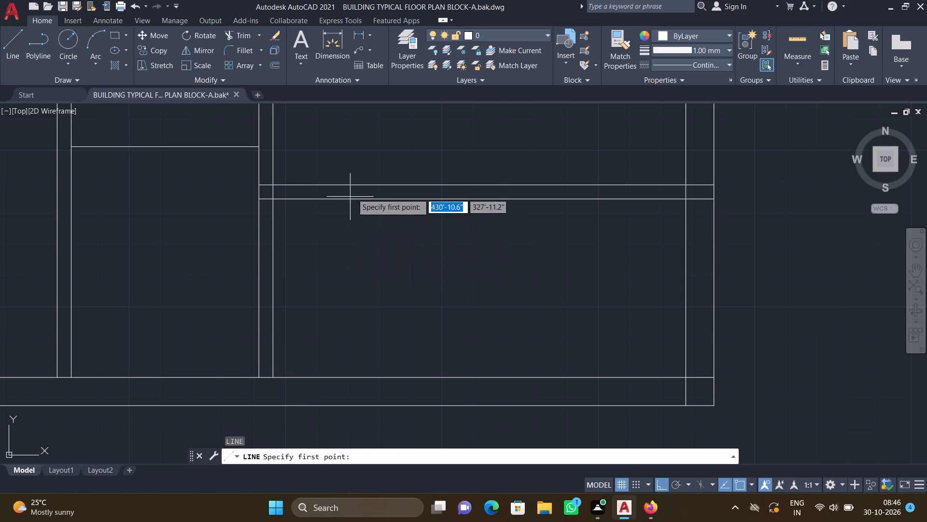
scroll(359, 188, "up", 1)
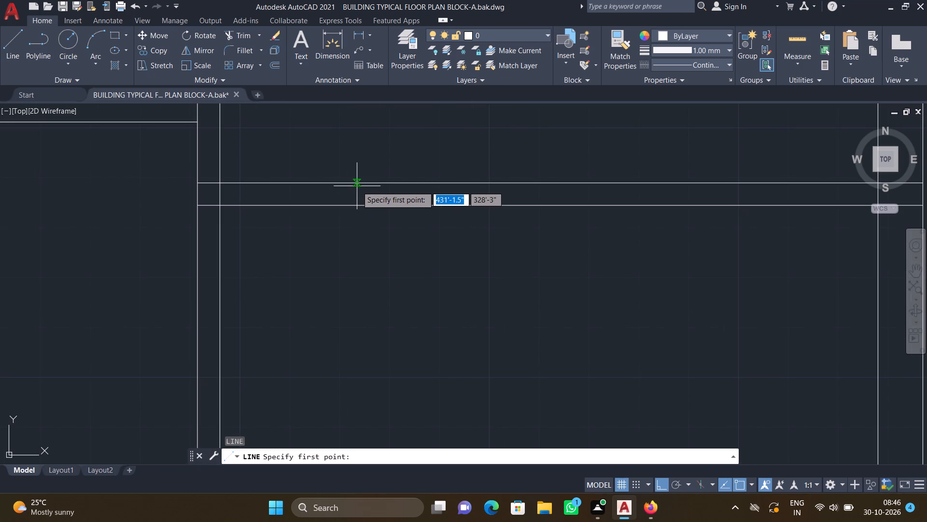
left_click(357, 184)
scroll(370, 266, "down", 2)
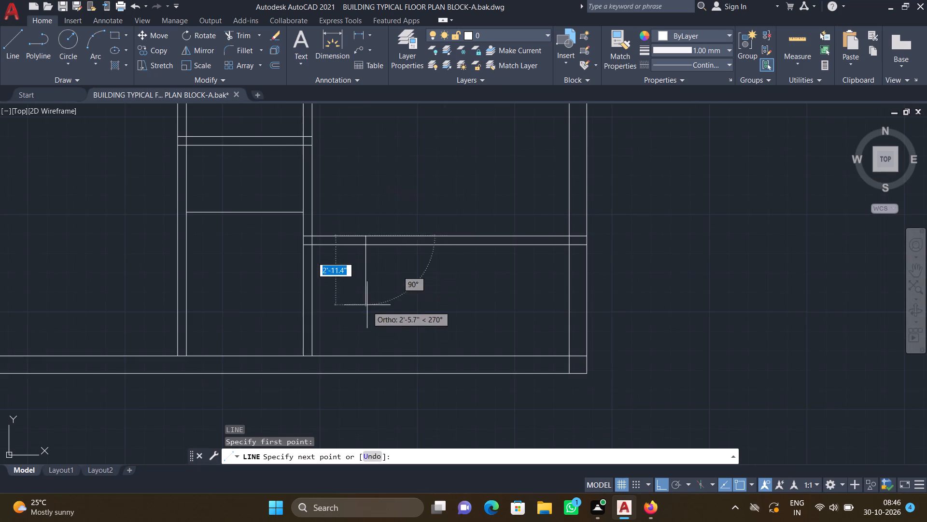
middle_click_drag(357, 309, 343, 261)
scroll(345, 296, "up", 2)
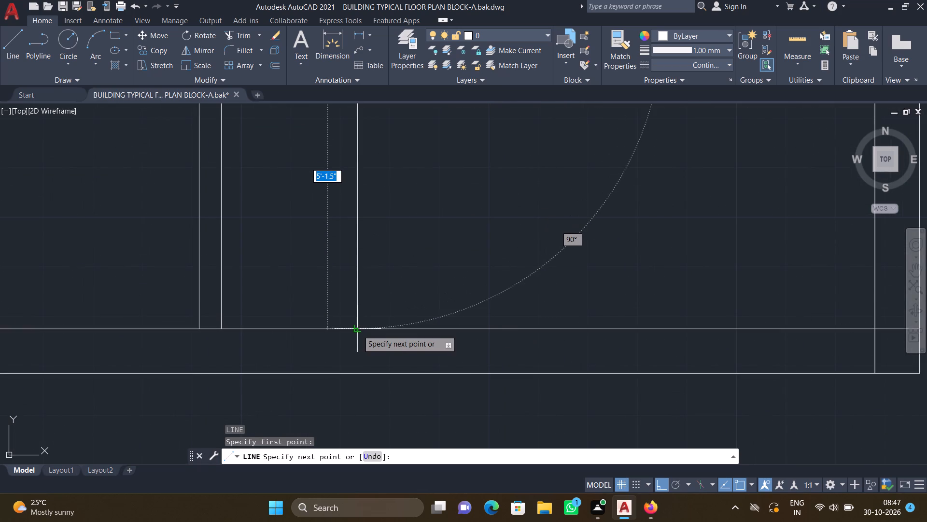
left_click(360, 330)
key("Return")
Draw a horizontal line about 2'-3" long from the new vertical line's midpoint to the lower right room's left wall.
key("l")
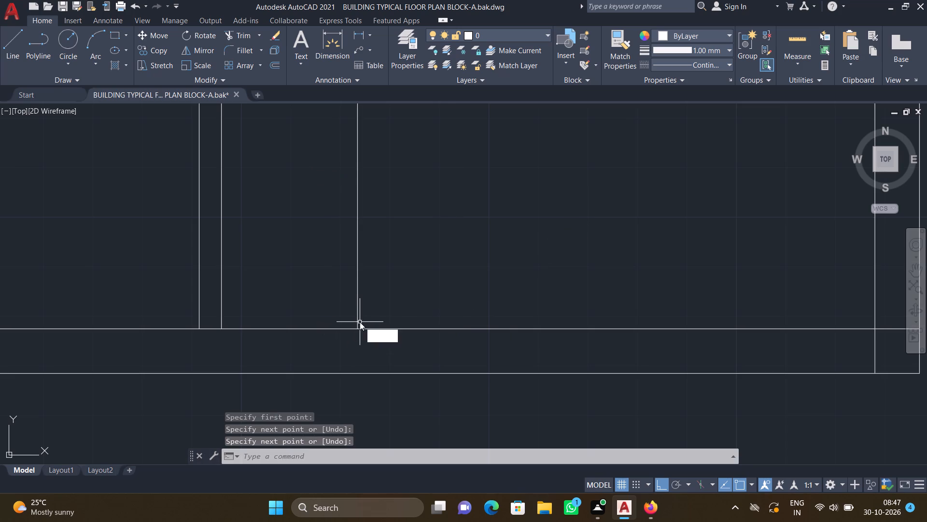
key("Return")
scroll(361, 321, "down", 3)
scroll(362, 280, "up", 2)
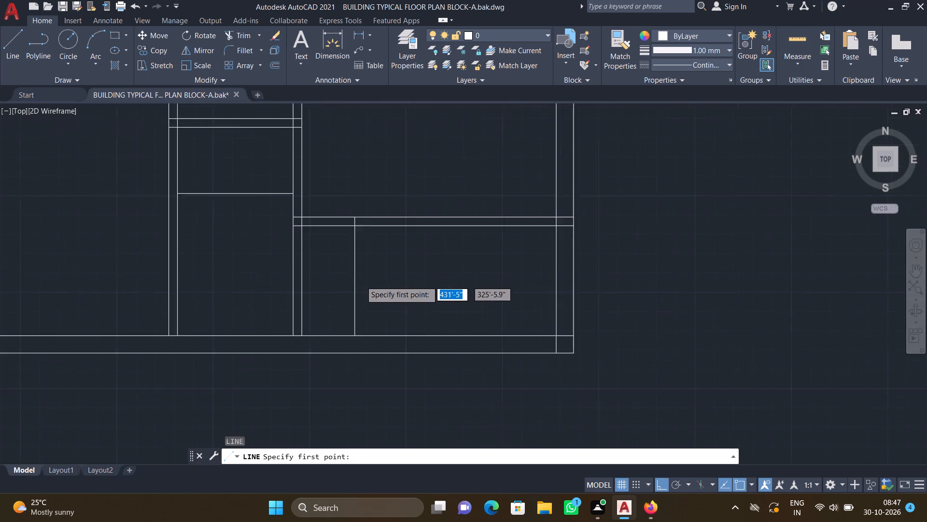
left_click(346, 275)
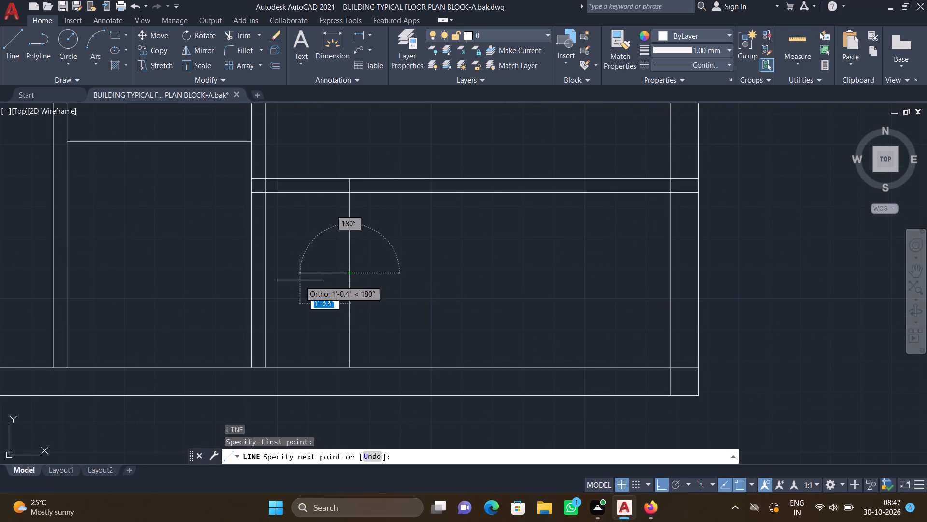
scroll(290, 279, "up", 1)
left_click(250, 273)
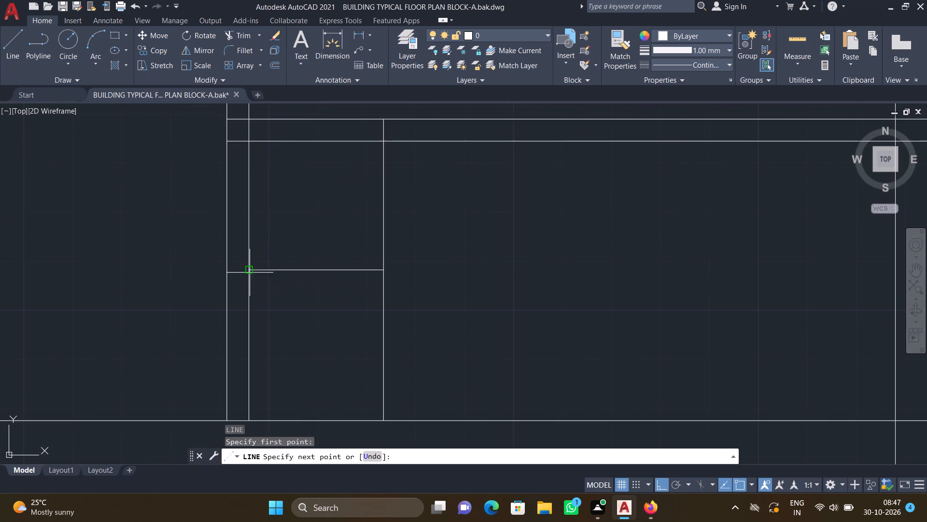
key("Return")
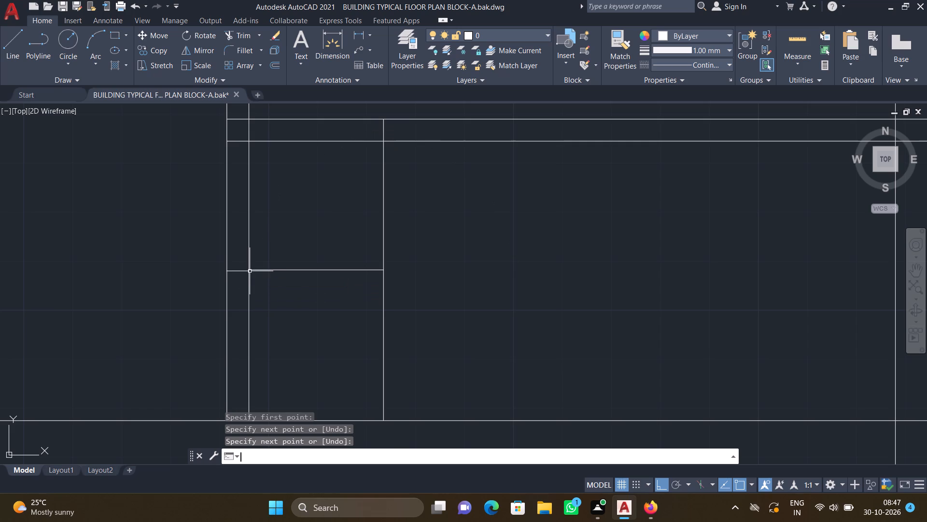
Draw a two-sided outline above the right room's partition, about 1'-4" high and 2'-1" wide, ending at the left wall.
scroll(259, 263, "down", 1)
scroll(254, 306, "down", 3)
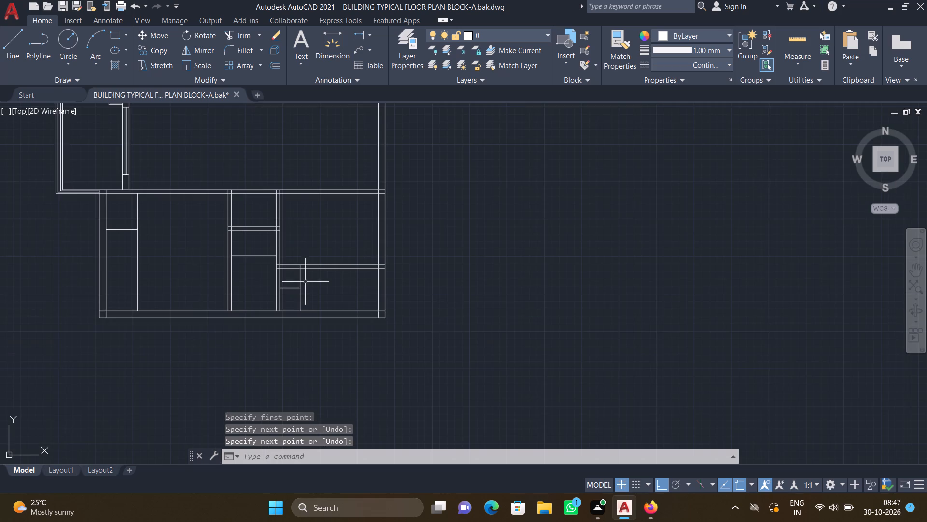
middle_click_drag(298, 287, 281, 327)
scroll(286, 322, "down", 1)
scroll(298, 286, "up", 3)
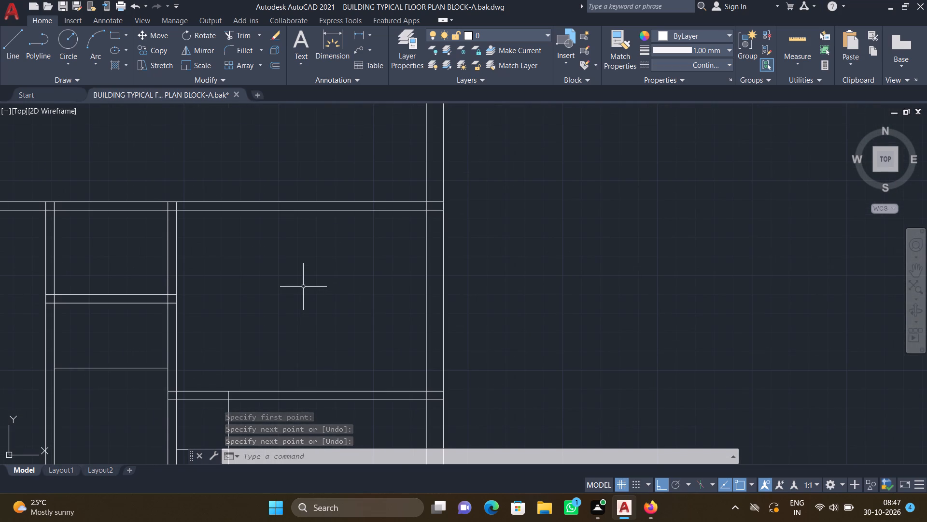
key("l")
key("Return")
middle_click_drag(267, 319, 338, 271)
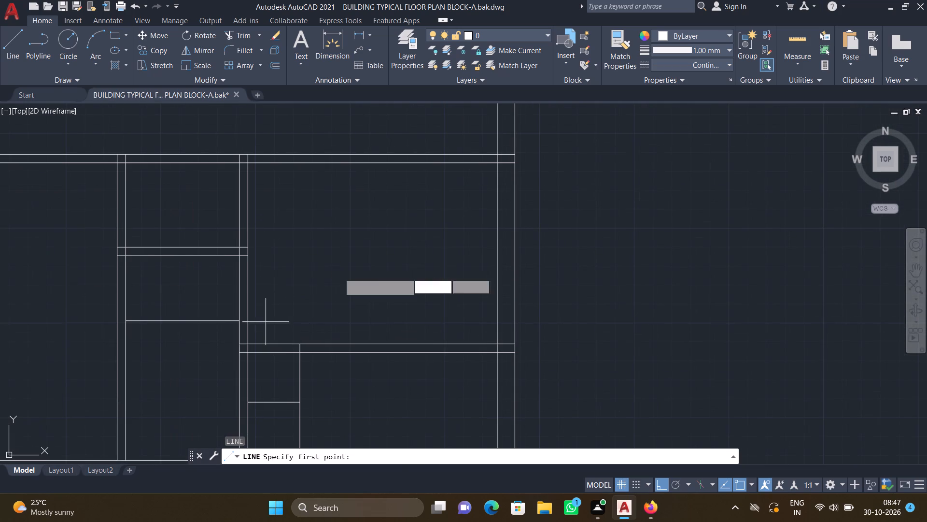
middle_click_drag(285, 326, 280, 278)
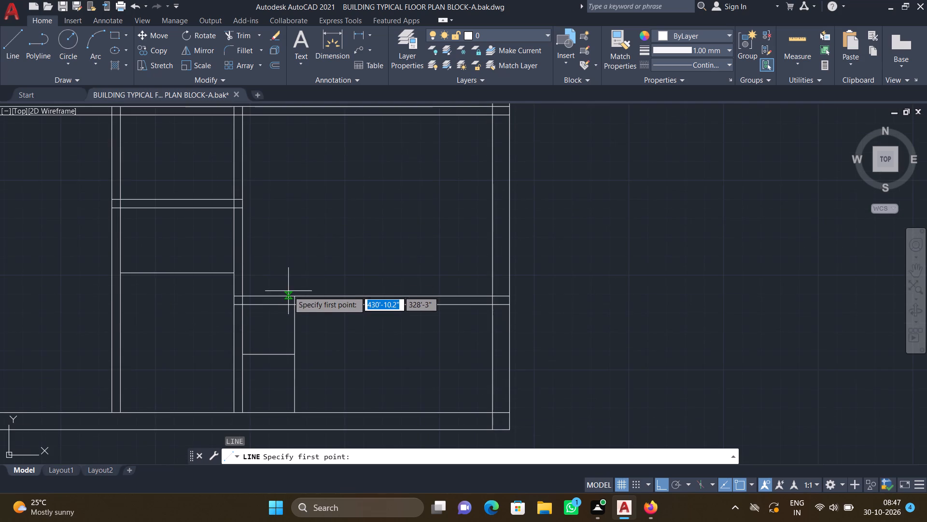
scroll(288, 293, "up", 3)
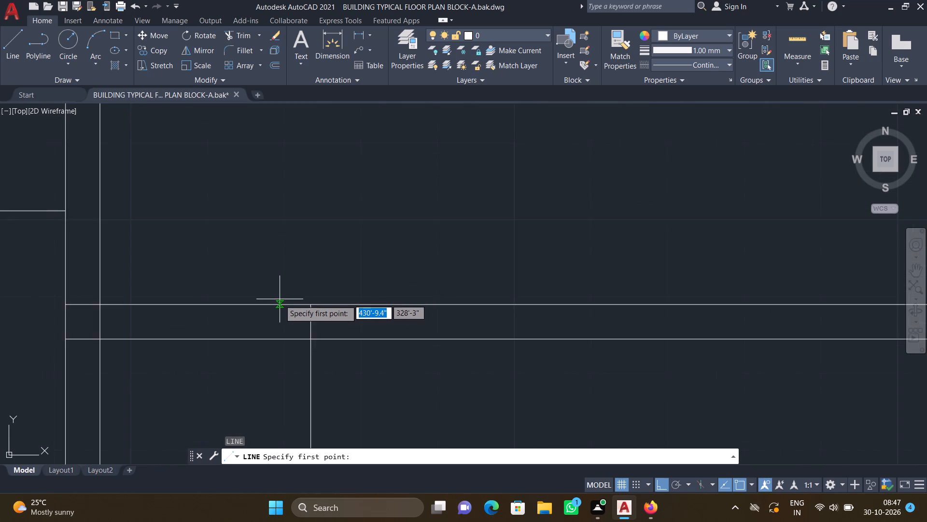
scroll(280, 300, "up", 1)
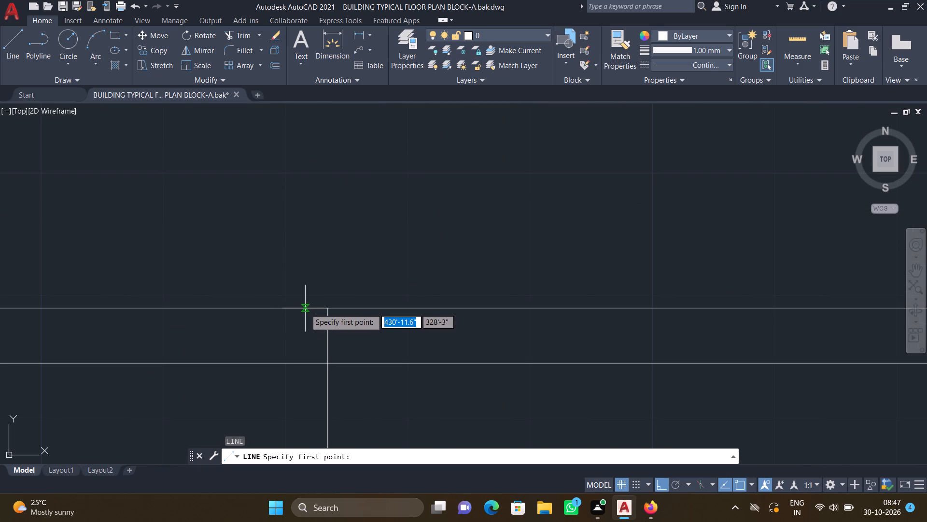
left_click(305, 308)
scroll(300, 223, "down", 2)
middle_click_drag(297, 188, 285, 227)
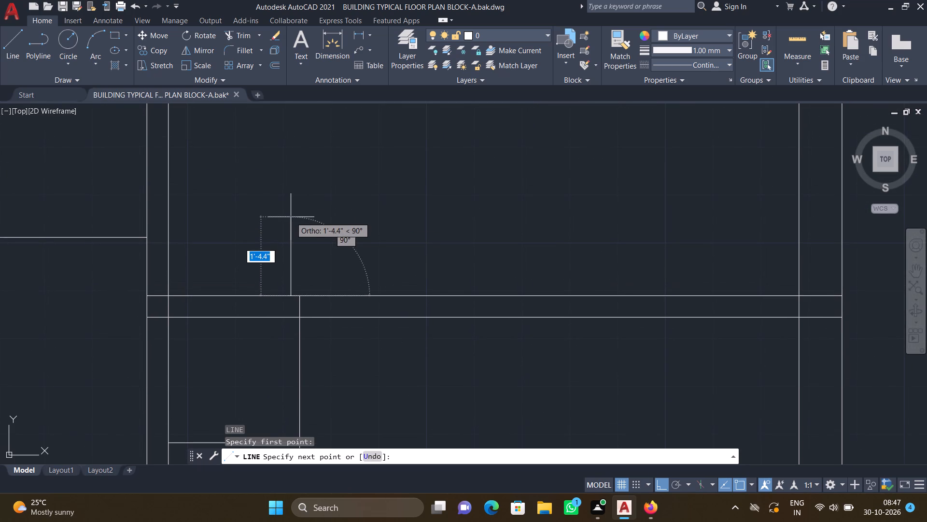
scroll(292, 216, "up", 1)
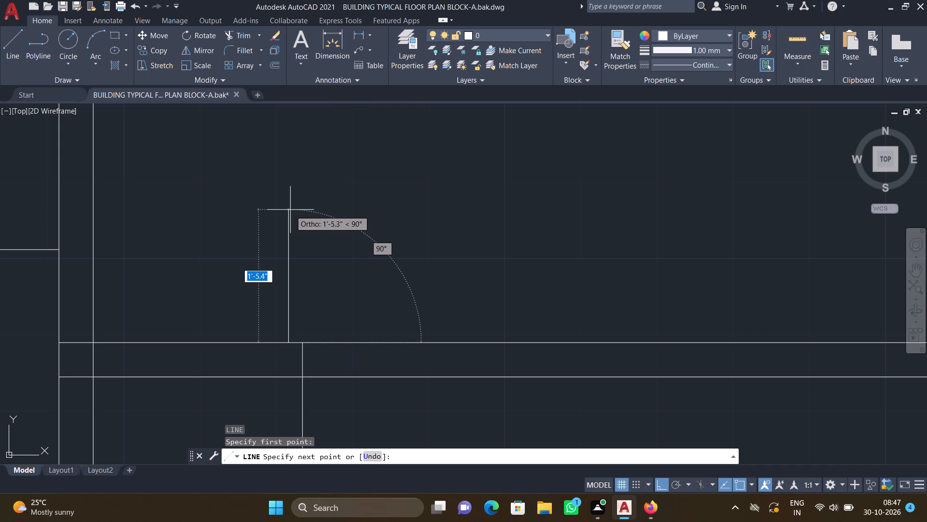
left_click(288, 217)
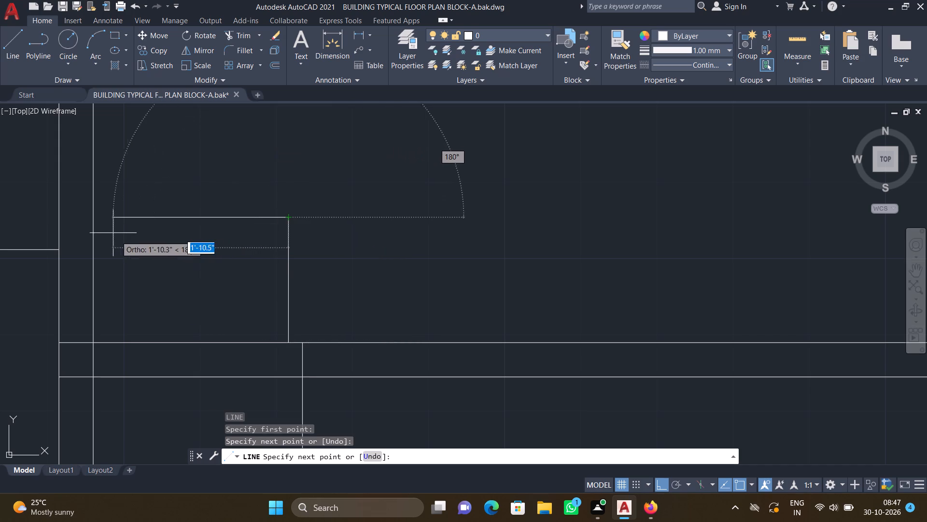
scroll(103, 229, "up", 1)
left_click(87, 214)
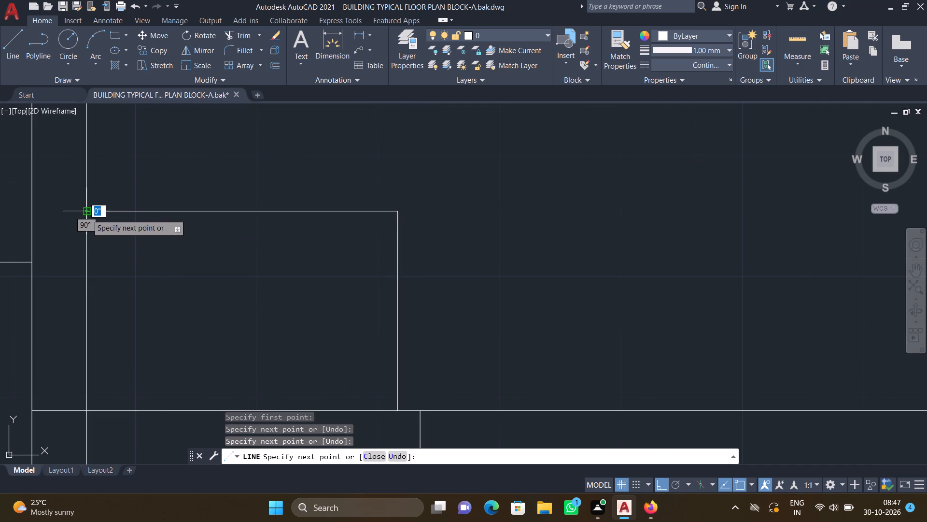
key("Return")
Draw a second two-sided outline on top of the first one, about 1'-5" high and 1'-11" wide, ending at the left wall.
scroll(92, 213, "down", 3)
middle_click_drag(185, 199, 198, 219)
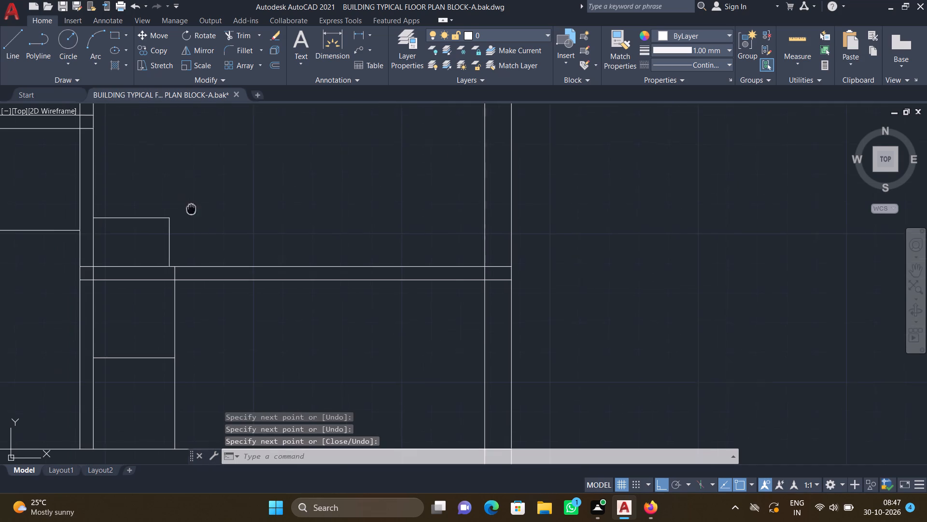
middle_click_drag(198, 219, 221, 248)
key("l")
key("Return")
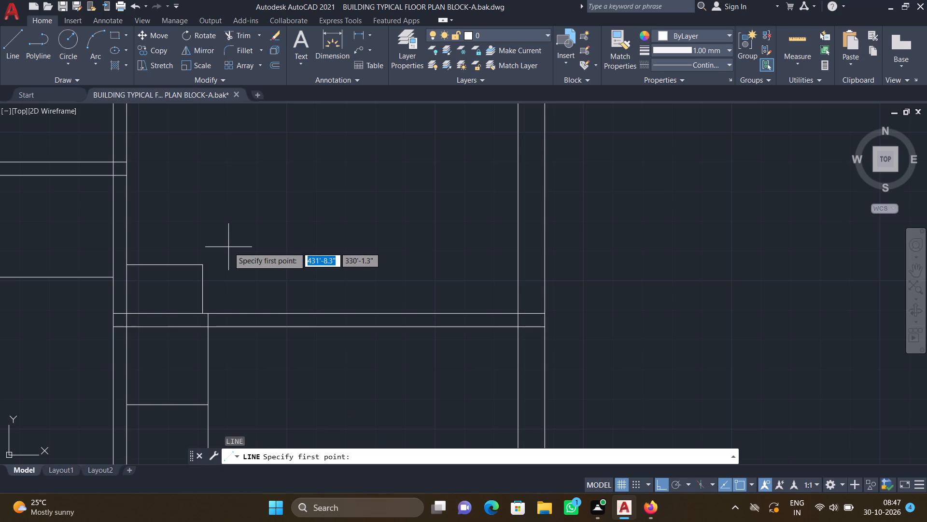
scroll(224, 254, "up", 1)
middle_click_drag(171, 255, 267, 265)
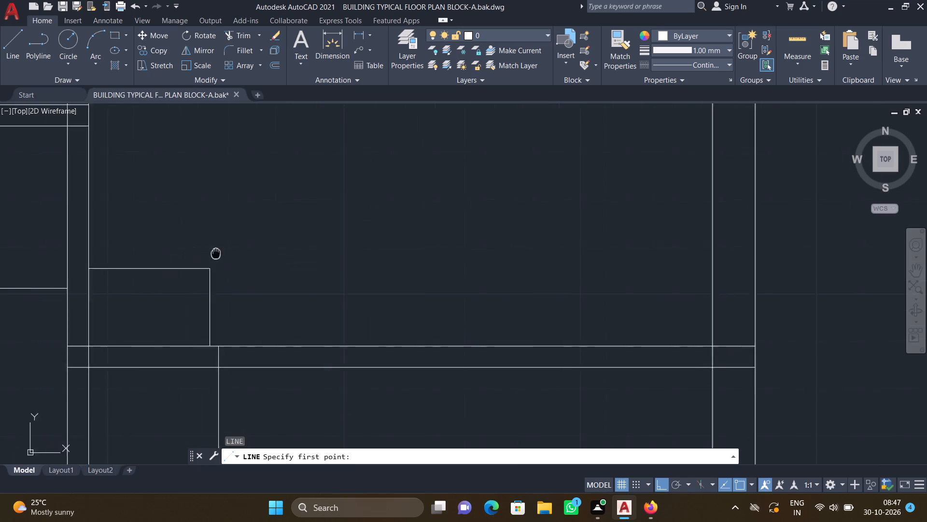
middle_click_drag(267, 265, 295, 272)
left_click(301, 288)
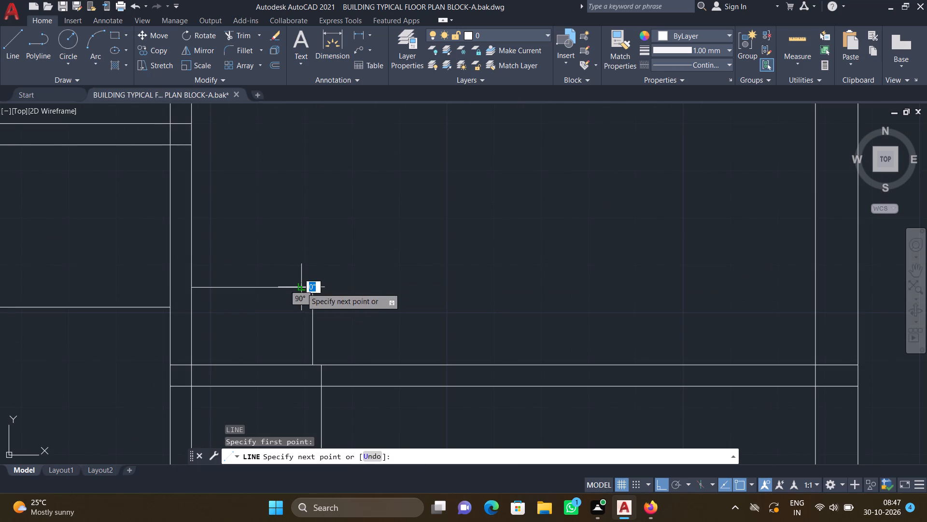
scroll(303, 219, "down", 1)
scroll(294, 205, "up", 1)
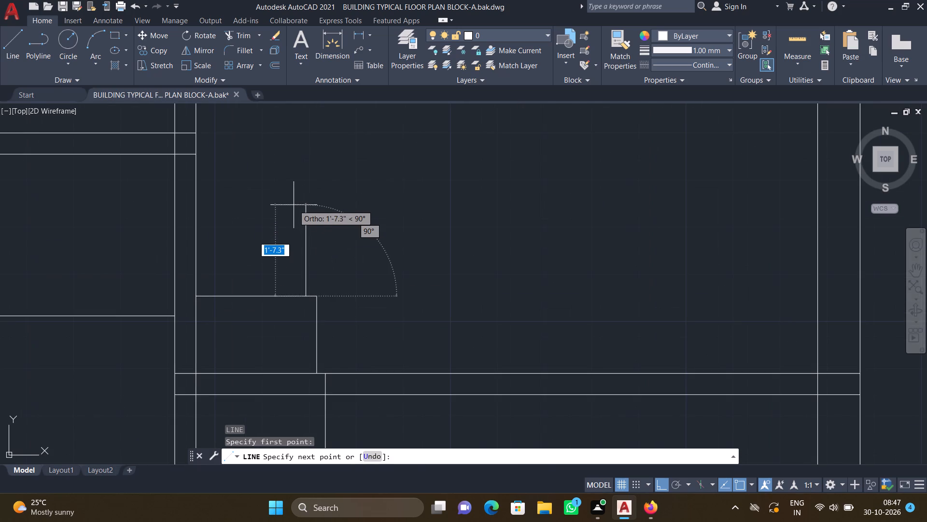
left_click(302, 216)
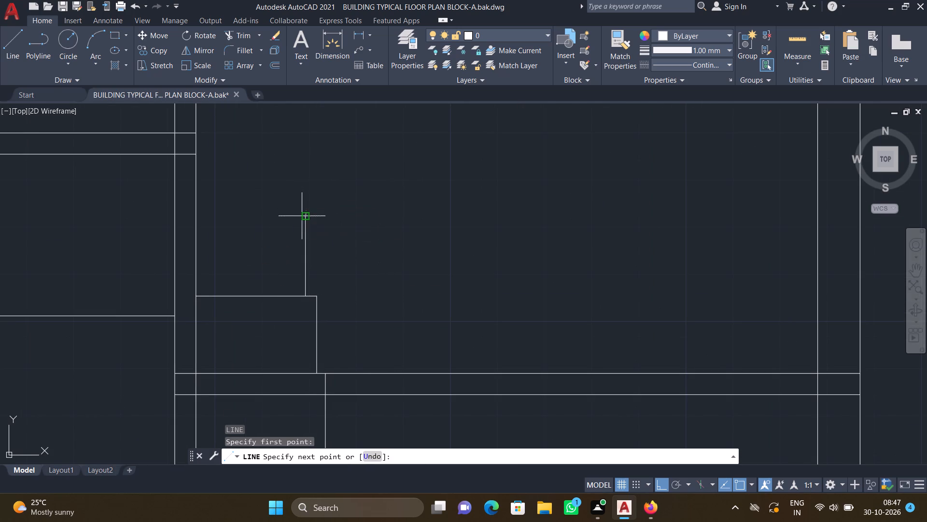
scroll(203, 214, "up", 1)
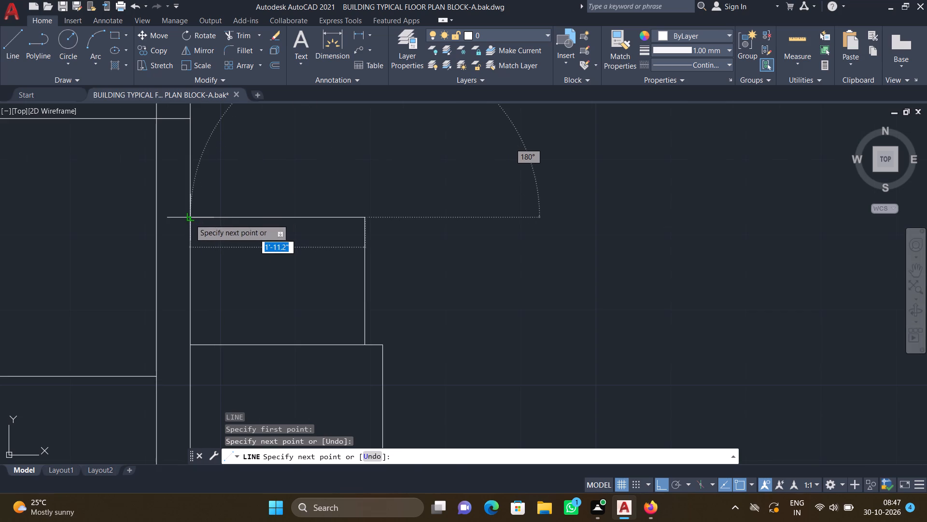
left_click(190, 219)
key("Return")
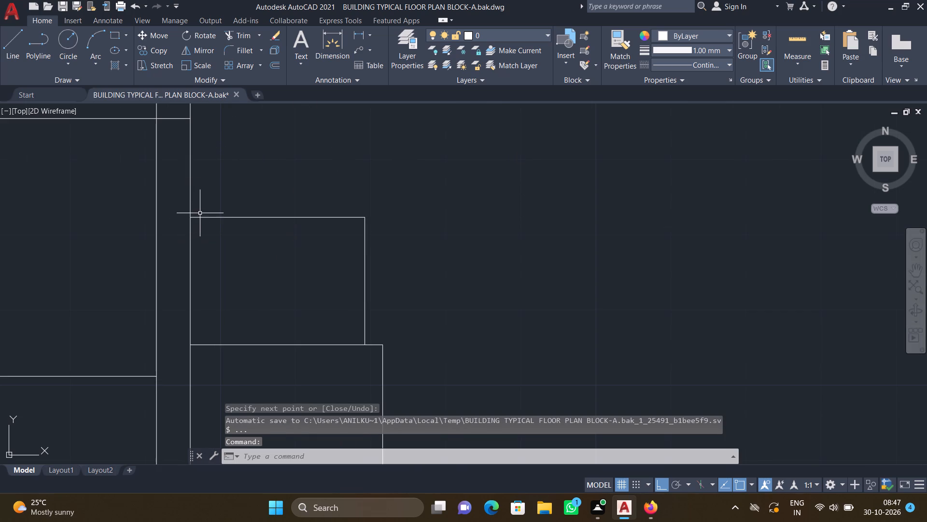
Draw a stepped line above the right room's partition: about 2'-8" up, across towards the right wall, and about 5'-2" up to the top wall.
scroll(204, 216, "down", 3)
middle_click_drag(273, 234, 204, 253)
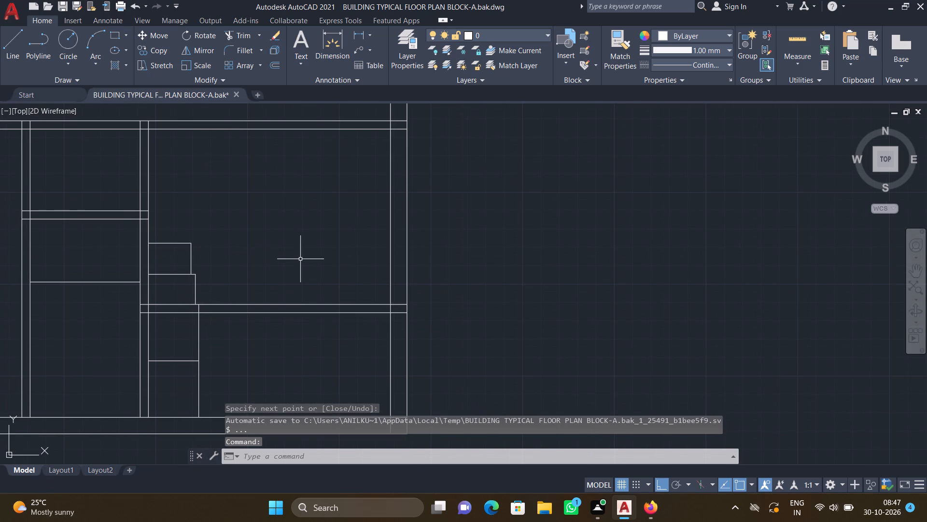
key("l")
key("Return")
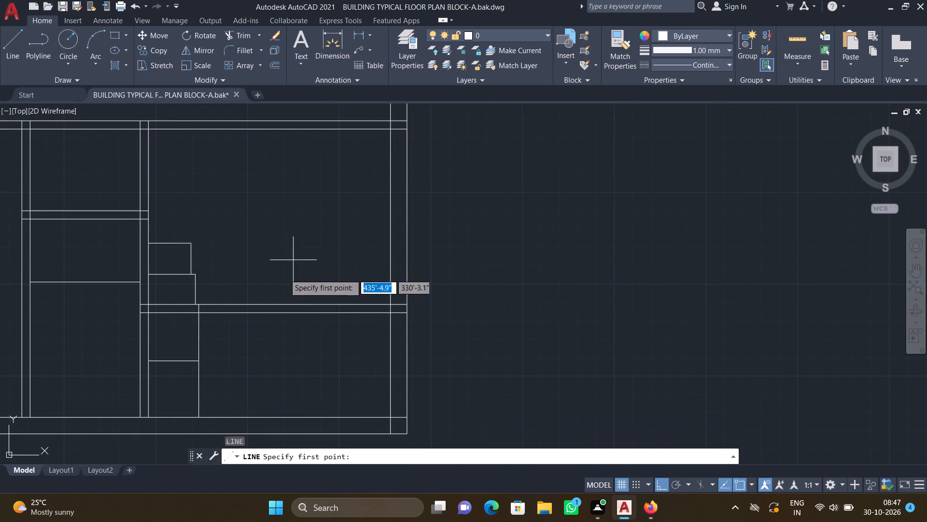
scroll(256, 298, "up", 2)
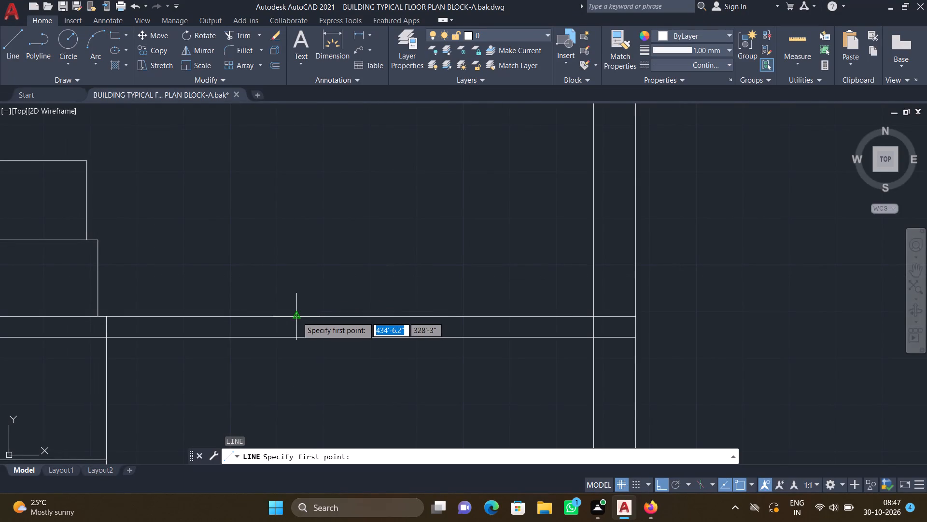
left_click(297, 316)
scroll(311, 250, "down", 1)
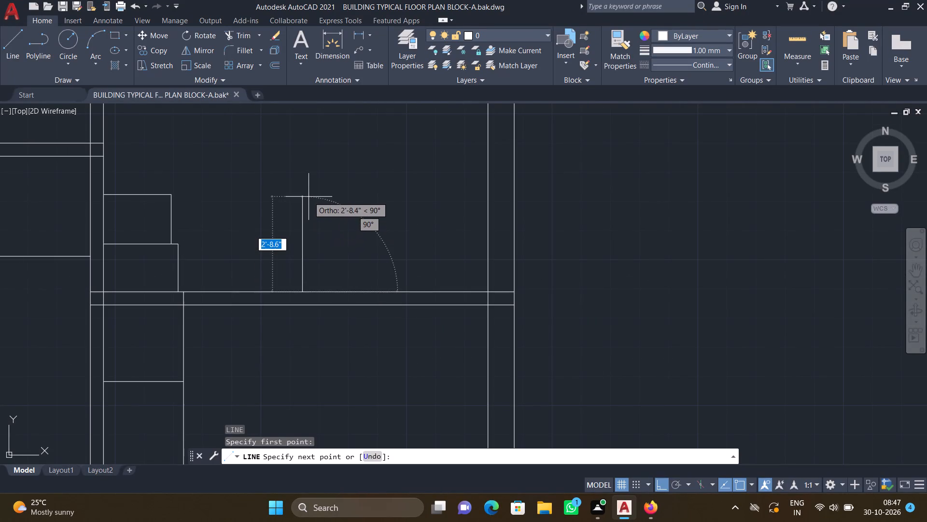
left_click(309, 197)
scroll(367, 196, "down", 2)
middle_click_drag(383, 200, 452, 239)
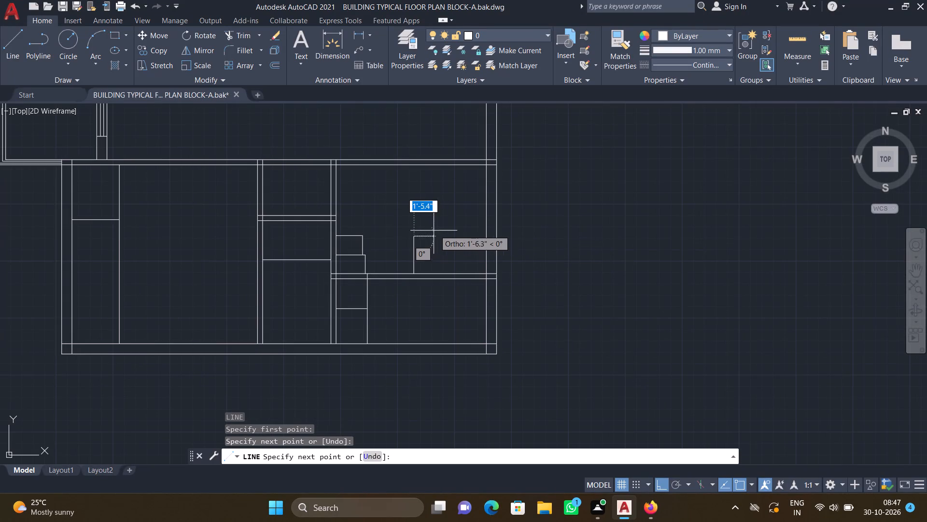
scroll(439, 235, "up", 1)
left_click(454, 237)
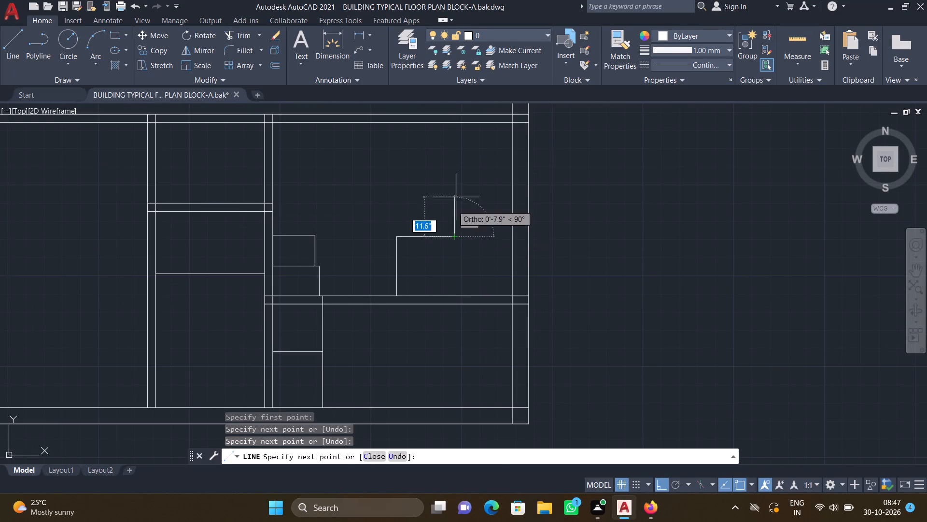
middle_click_drag(449, 191, 350, 243)
scroll(138, 0, "up", 2)
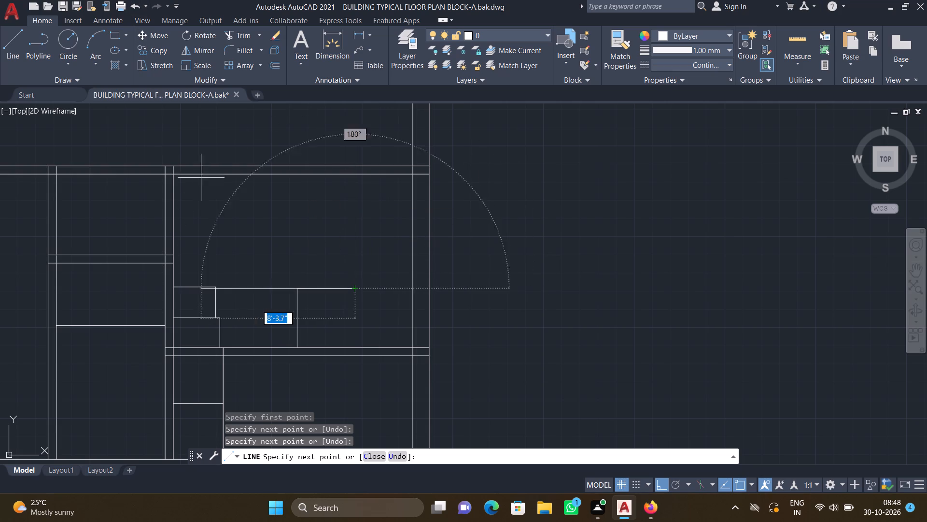
scroll(354, 181, "up", 2)
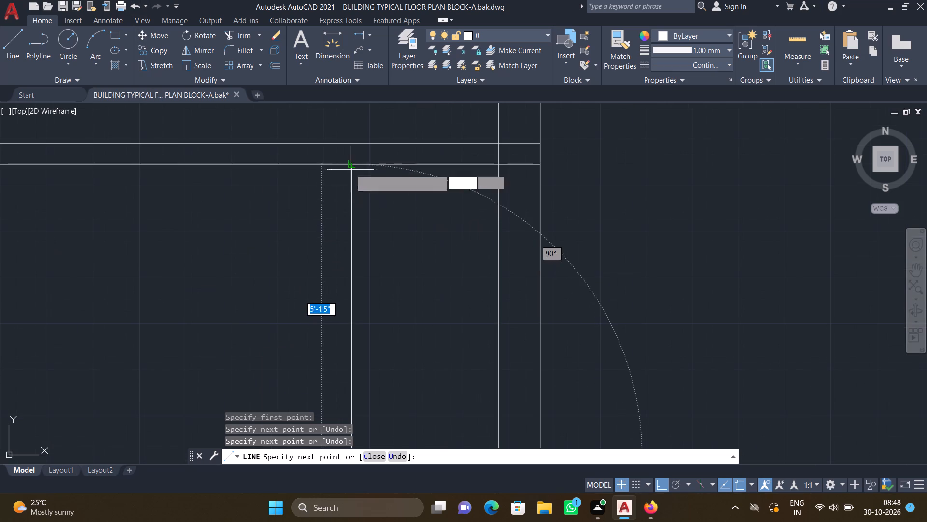
left_click(350, 164)
key("Return")
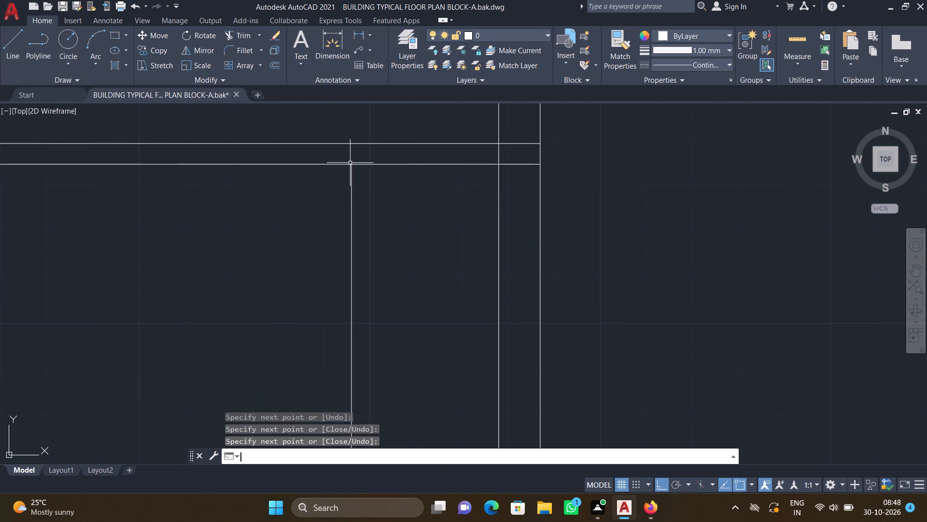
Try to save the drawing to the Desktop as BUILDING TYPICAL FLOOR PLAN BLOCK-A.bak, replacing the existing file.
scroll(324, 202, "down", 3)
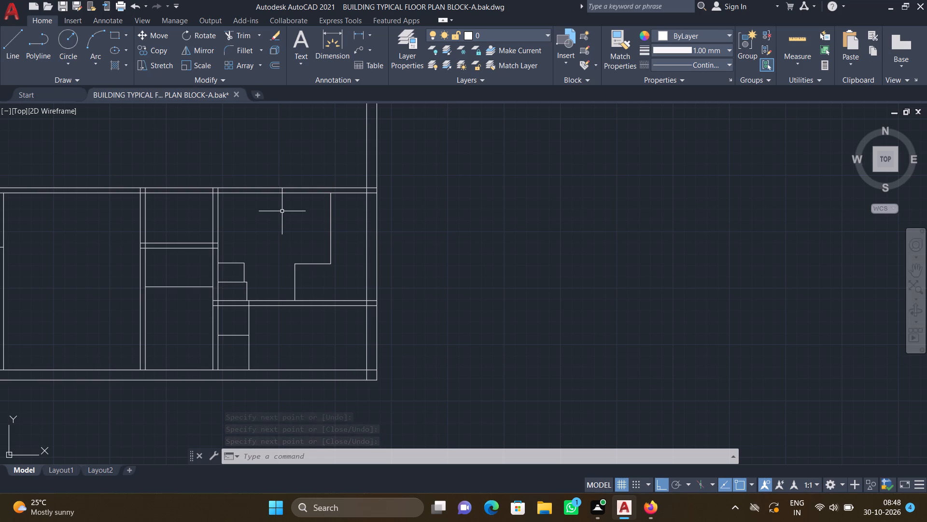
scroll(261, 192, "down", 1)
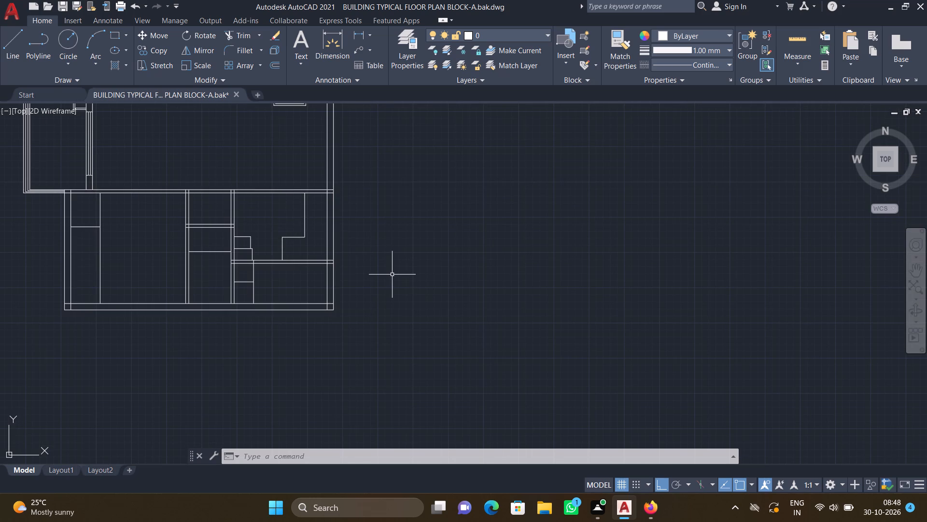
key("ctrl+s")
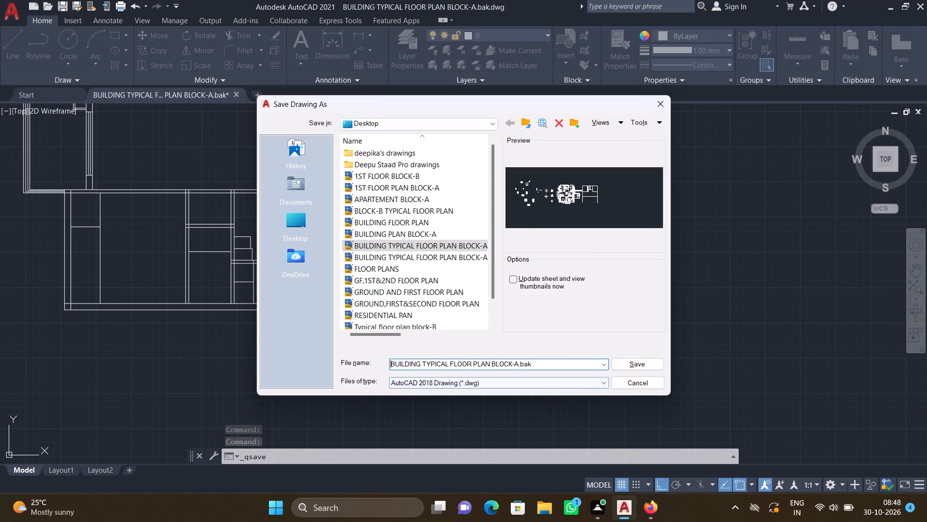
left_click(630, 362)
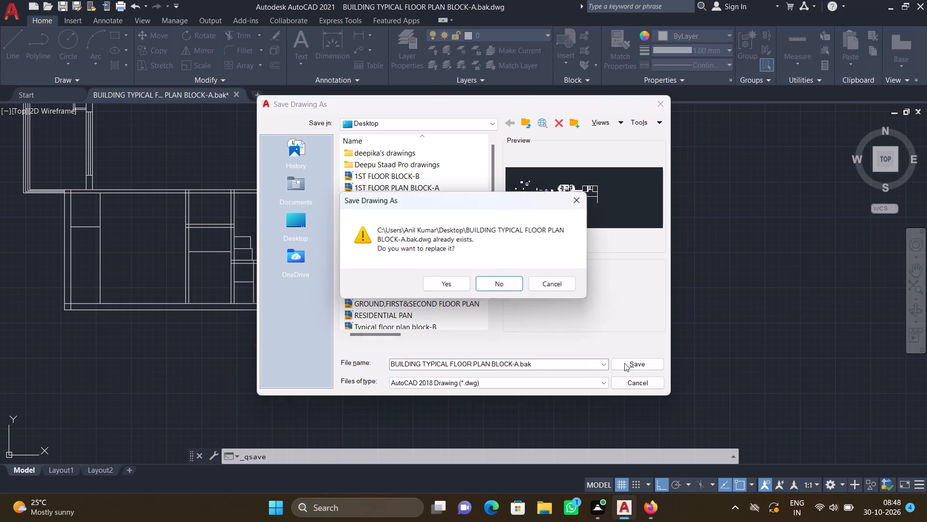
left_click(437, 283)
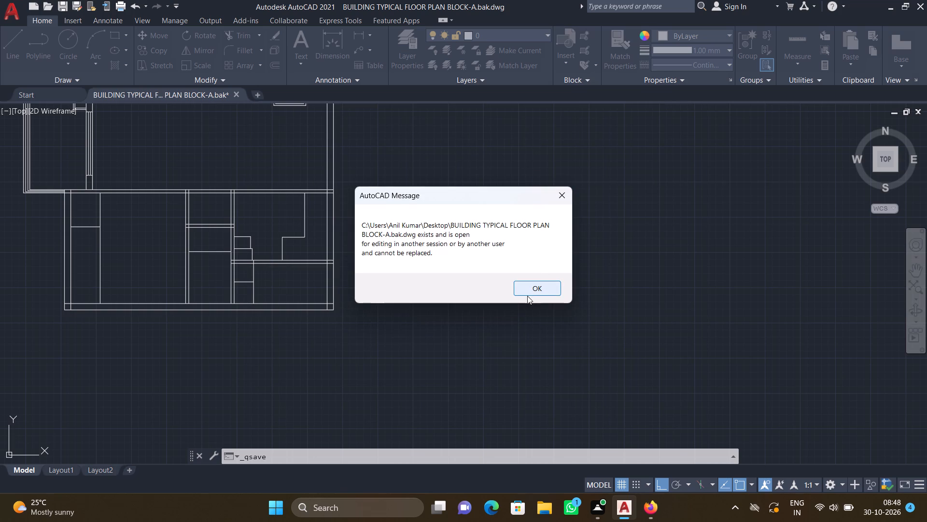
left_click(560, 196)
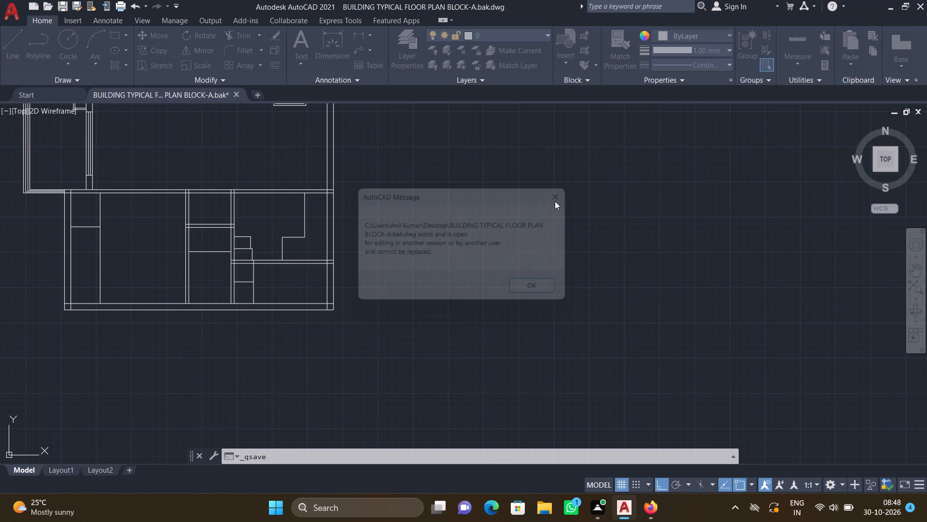
Try again to save the drawing over BUILDING TYPICAL FLOOR PLAN BLOCK-A.bak on the Desktop.
key("ctrl+s")
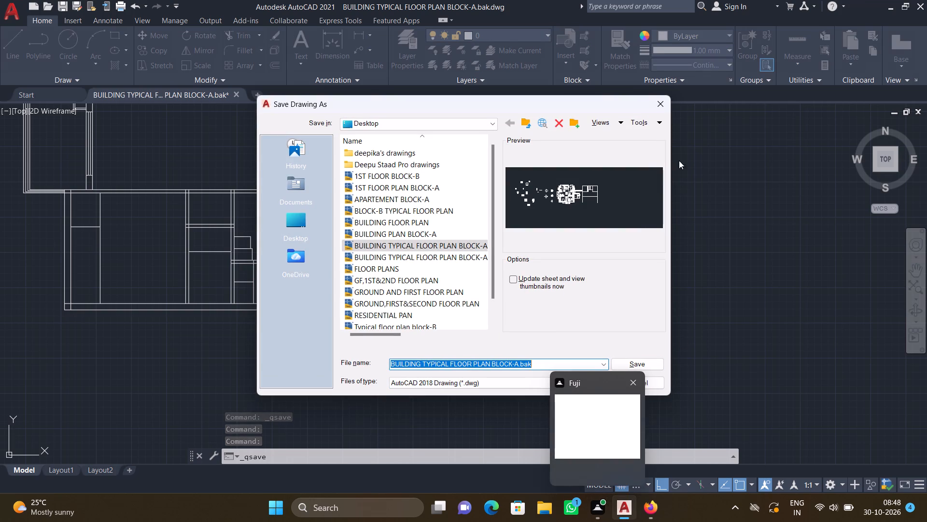
left_click(634, 363)
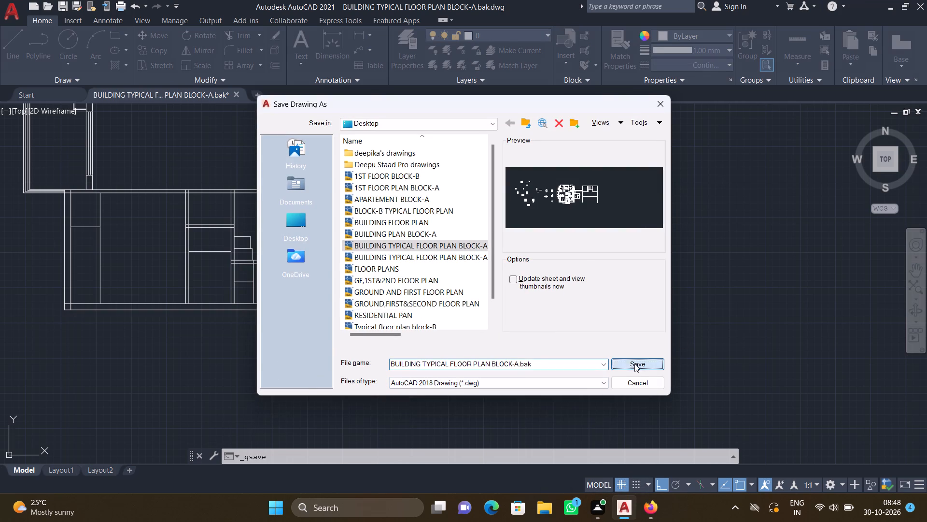
left_click(439, 282)
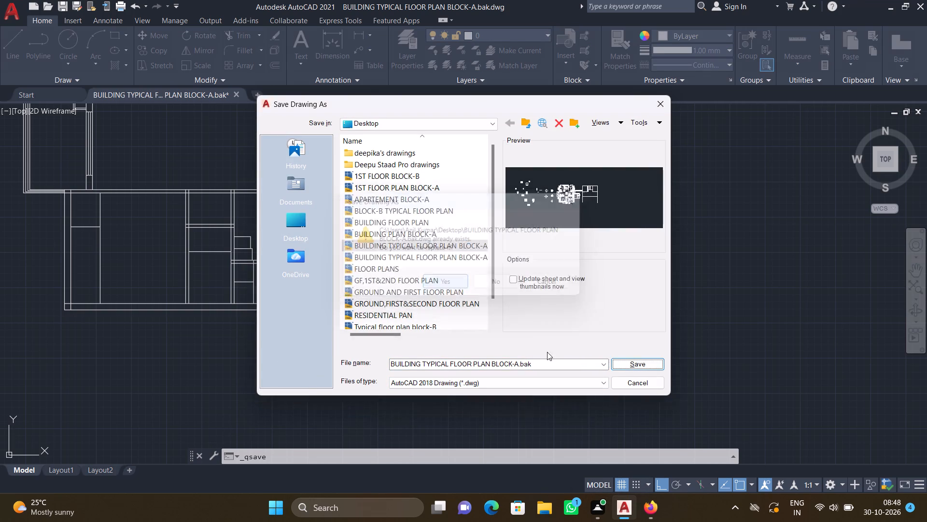
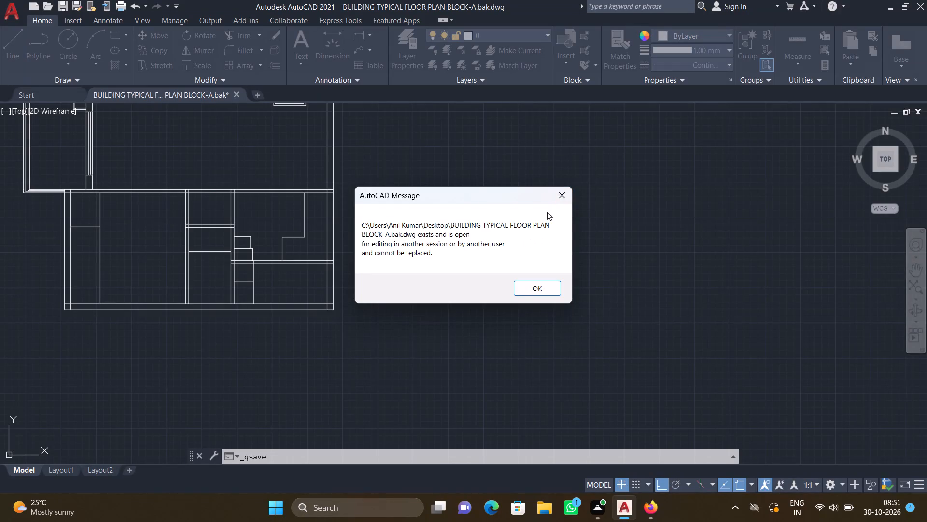
Dismiss the message about the drawing file that cannot be replaced.
left_click(559, 196)
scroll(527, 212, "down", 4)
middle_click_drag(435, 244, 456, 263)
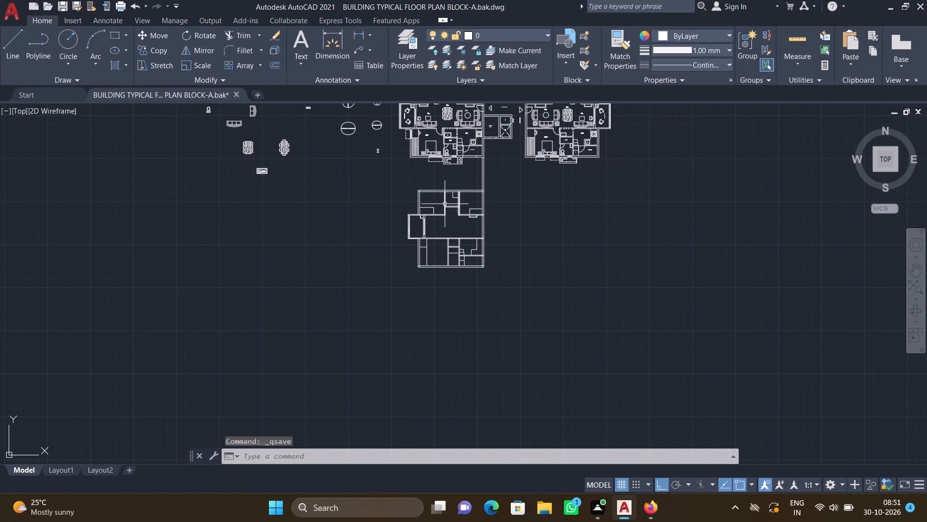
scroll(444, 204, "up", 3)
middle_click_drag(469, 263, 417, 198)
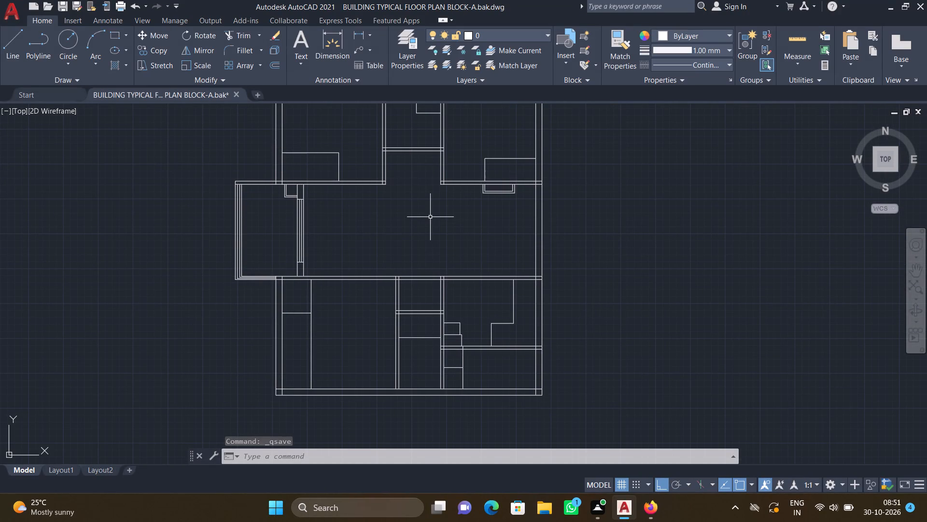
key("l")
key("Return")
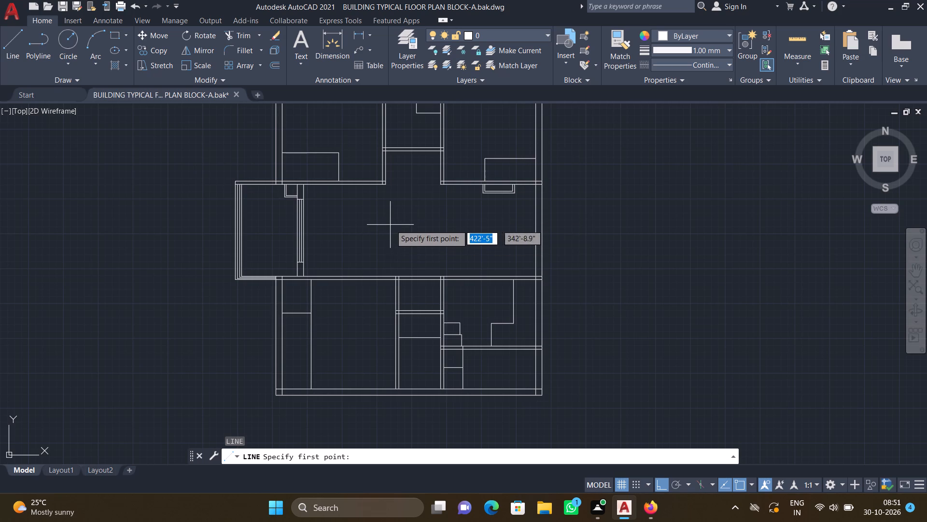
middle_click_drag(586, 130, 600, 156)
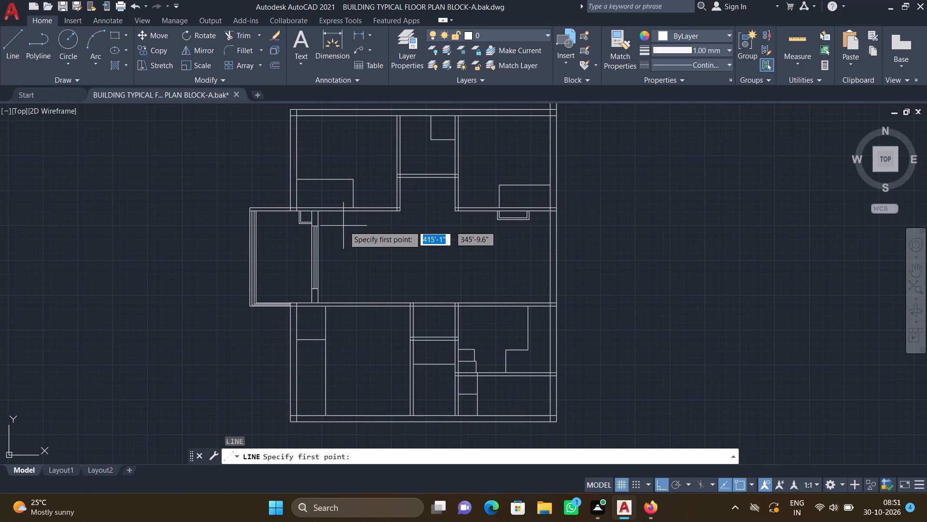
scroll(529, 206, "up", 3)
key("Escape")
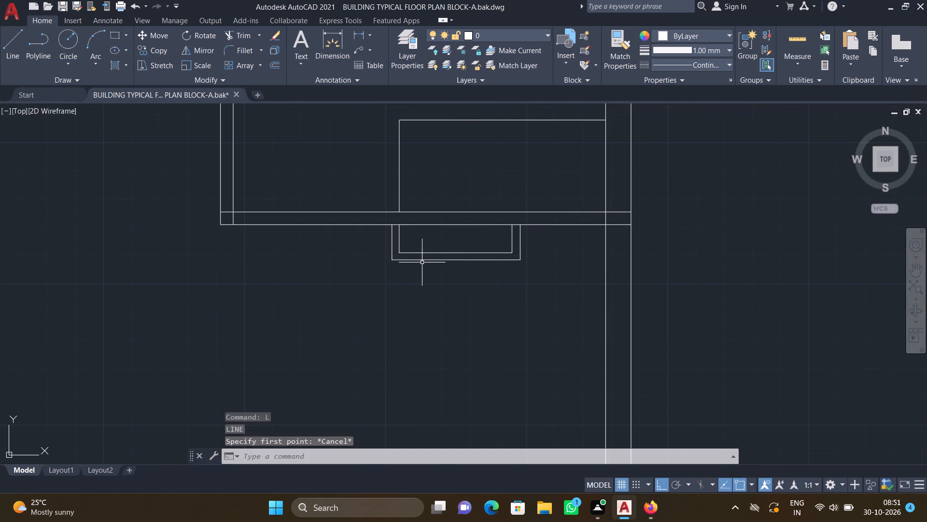
Erase the two lines of the rectangular outline in the upper right room's lower right corner.
middle_click_drag(463, 193, 426, 241)
scroll(386, 225, "down", 2)
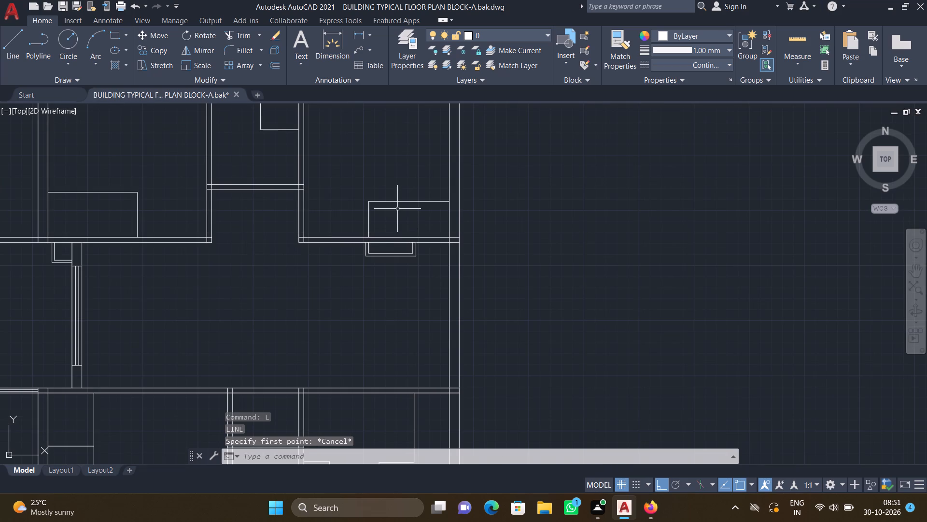
scroll(397, 209, "up", 1)
left_click(394, 197)
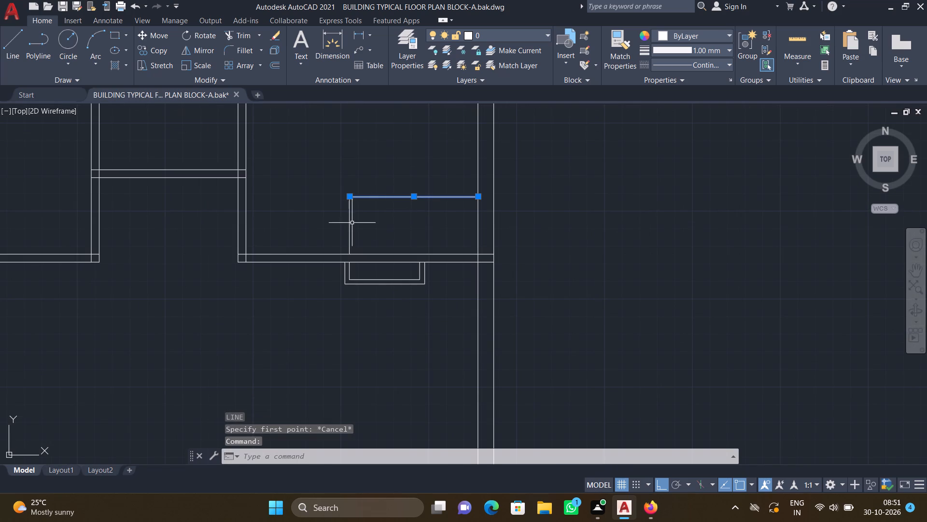
left_click(349, 219)
key("Delete")
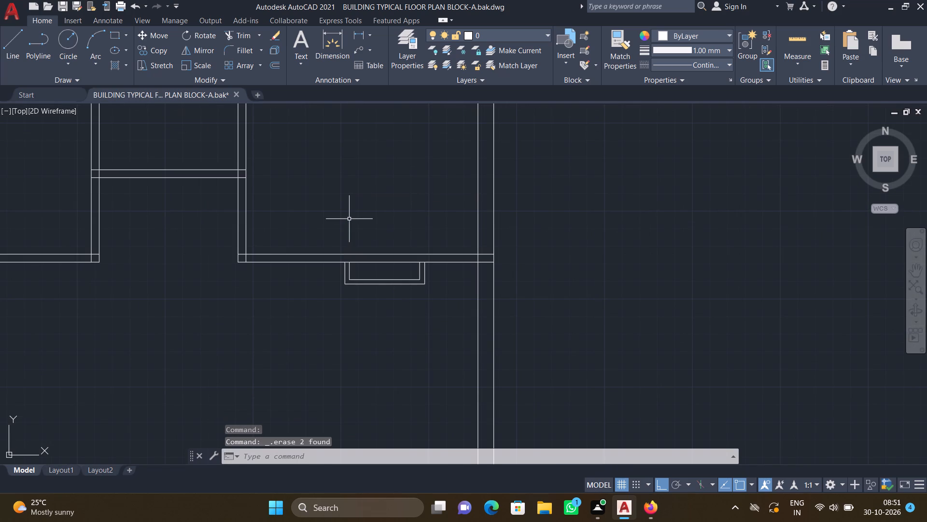
Draw a larger two-sided outline in that corner, about 3'-4" up from the lower wall and about 7' across to the right wall.
key("l")
key("Return")
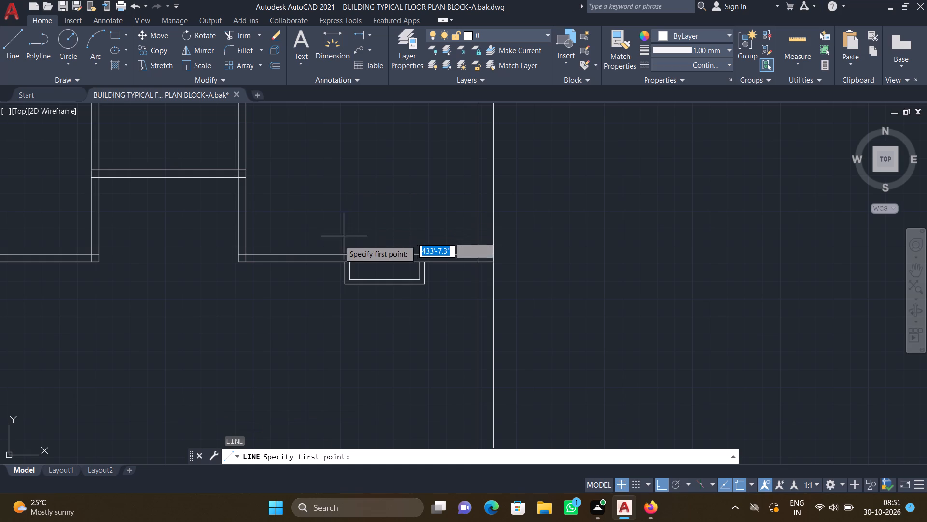
scroll(336, 244, "up", 1)
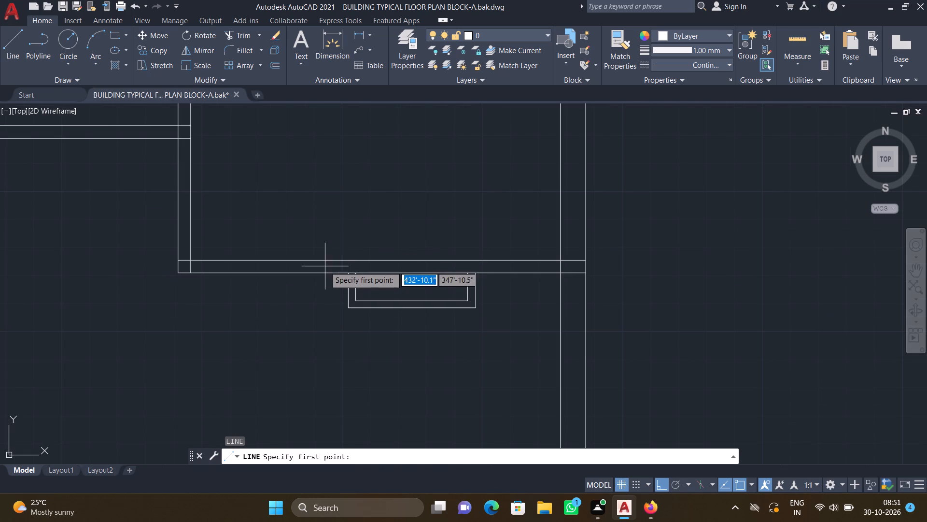
left_click(325, 260)
scroll(335, 219, "down", 1)
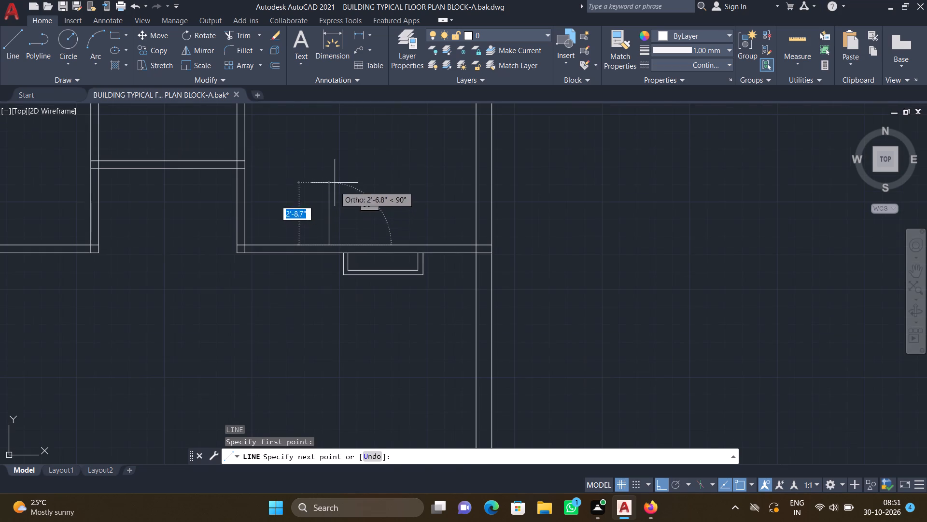
middle_click_drag(325, 182, 310, 202)
scroll(321, 190, "up", 1)
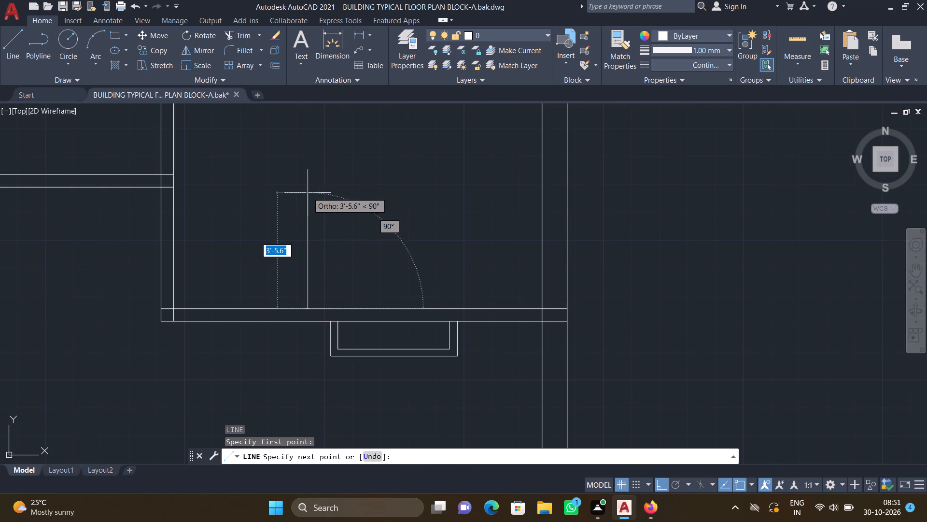
left_click_drag(309, 196, 315, 198)
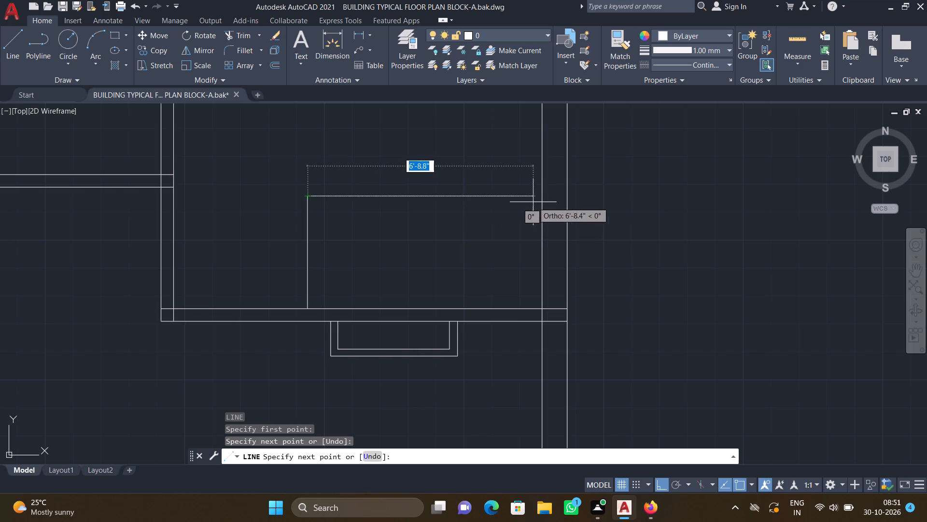
left_click(542, 197)
key("Return")
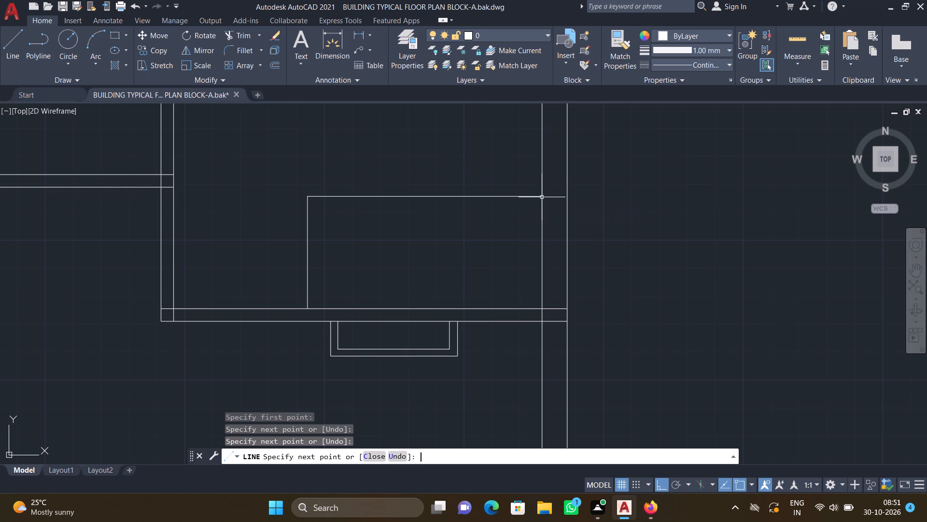
With Ortho off, draw a slightly slanted line about 3' long inside the upper left room's outline, close to its left wall.
scroll(534, 183, "down", 4)
scroll(386, 196, "up", 2)
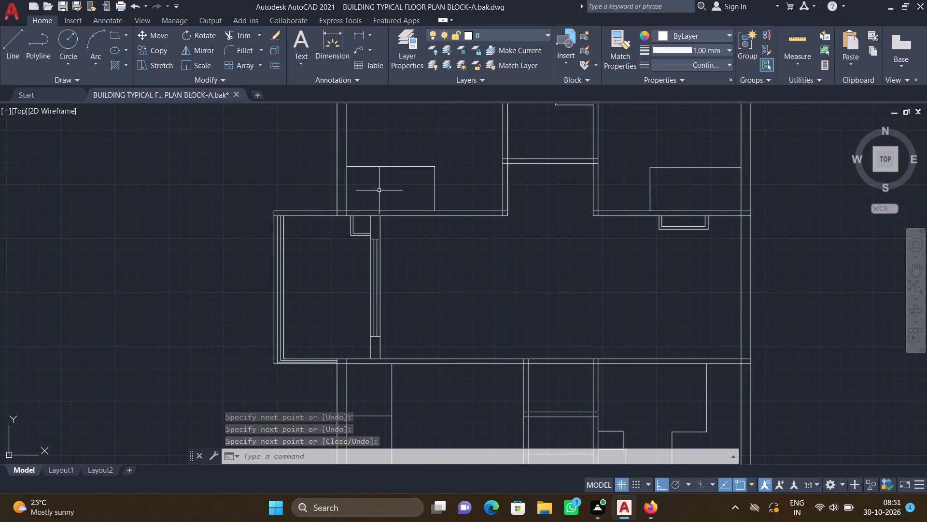
key("F8")
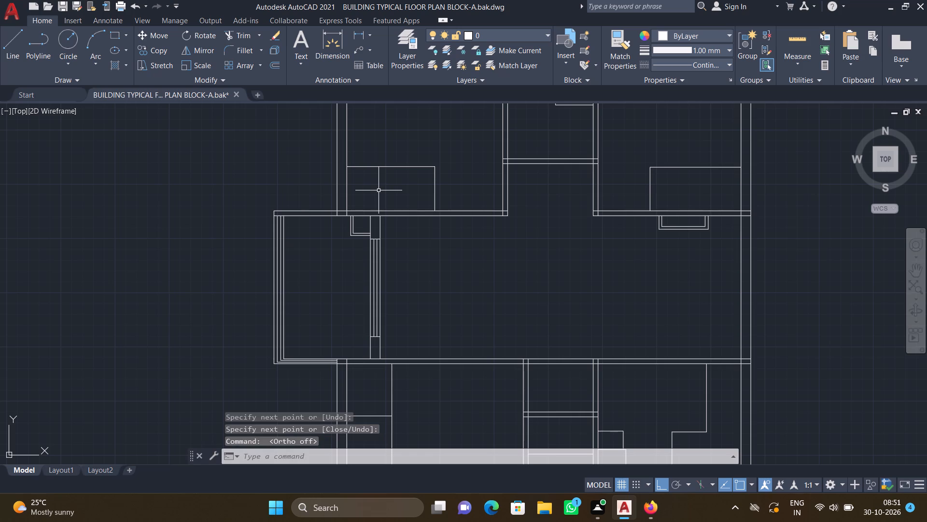
key("l")
key("Return")
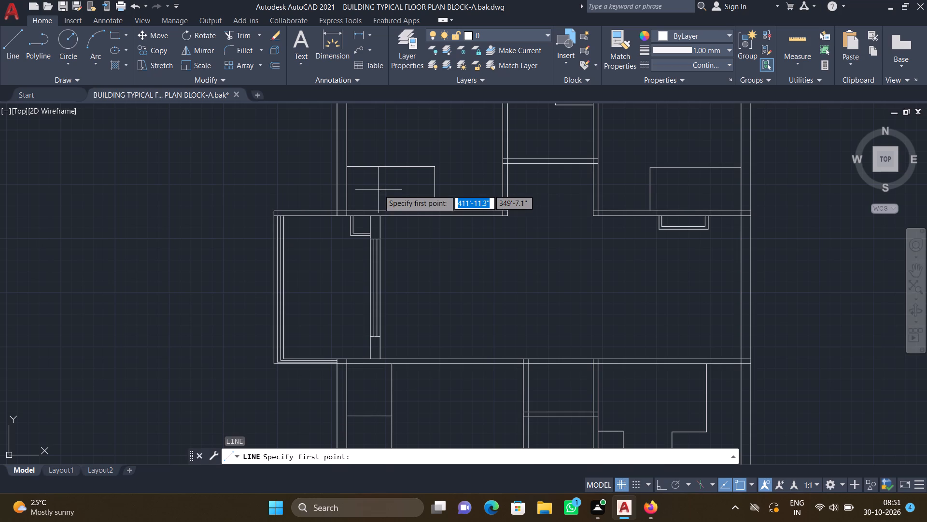
scroll(365, 194, "up", 2)
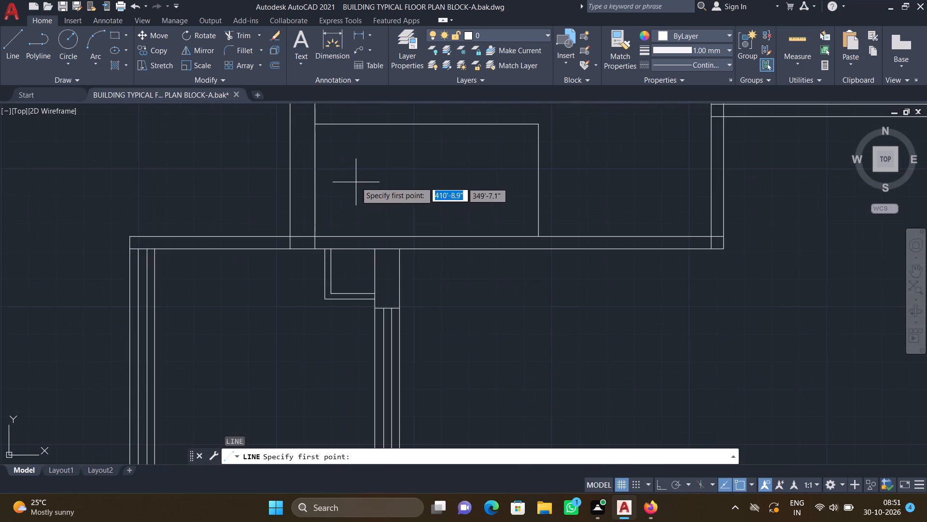
middle_click_drag(357, 184, 386, 202)
scroll(354, 237, "up", 1)
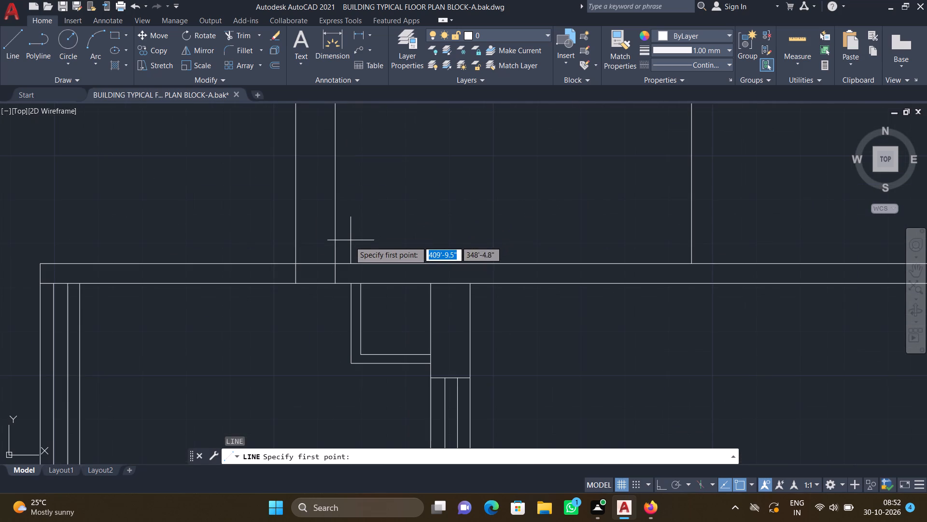
left_click(343, 251)
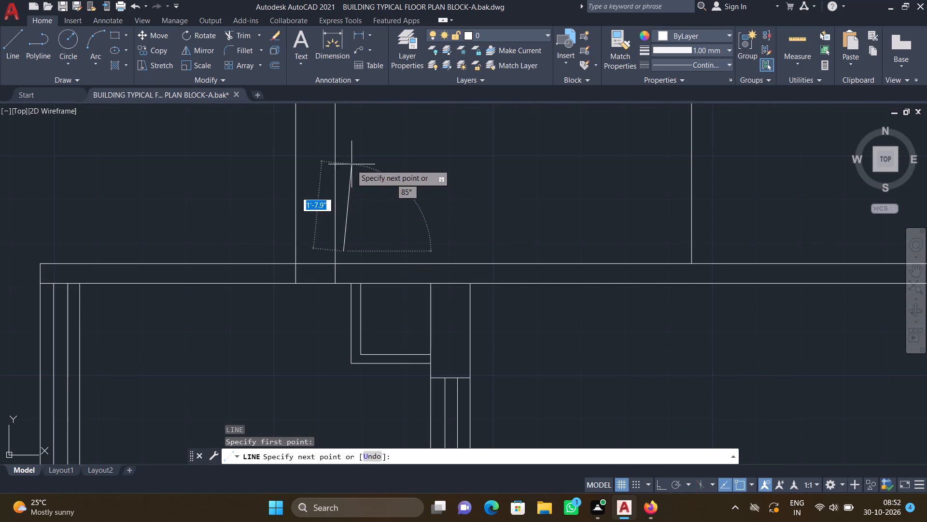
scroll(351, 167, "down", 1)
middle_click_drag(348, 175, 332, 235)
scroll(334, 178, "up", 3)
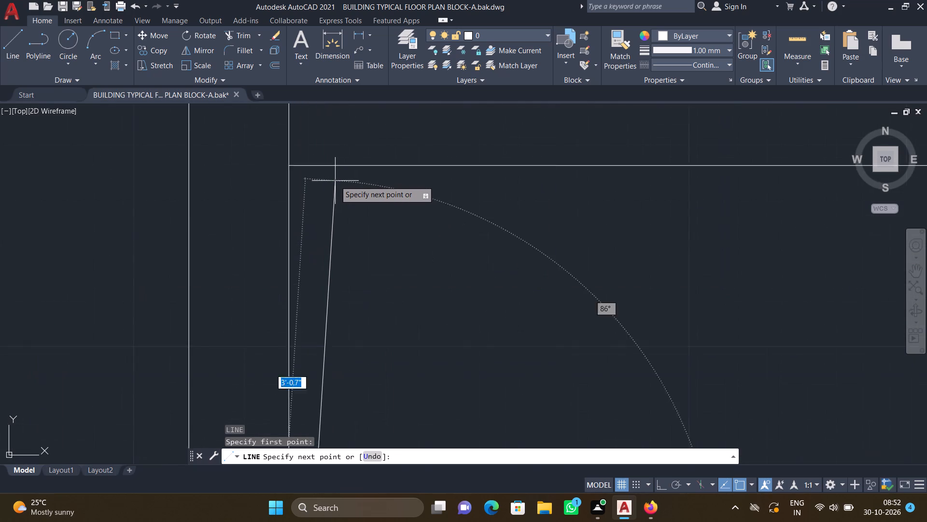
scroll(335, 181, "up", 1)
left_click(330, 179)
key("Return")
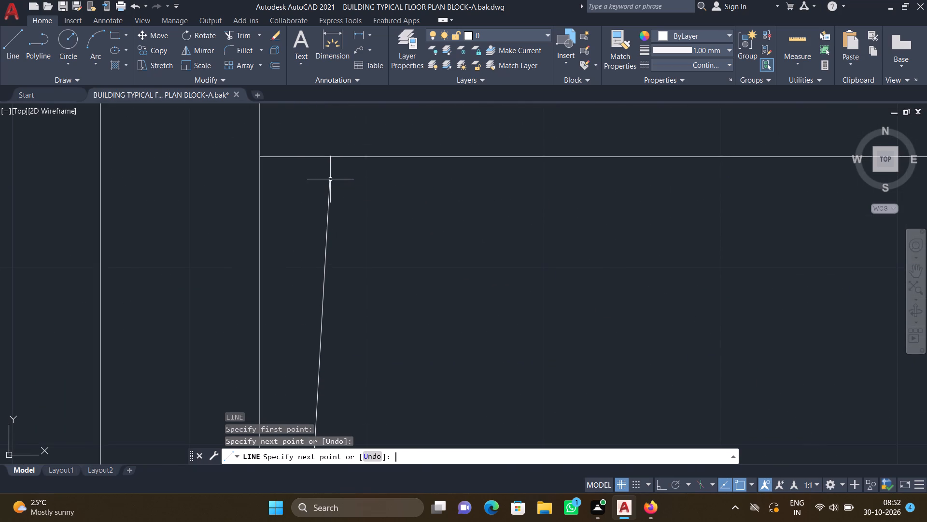
Copy the slanted line horizontally with Ortho on as an array of 15 items spaced about 5.2" apart, filling the outline.
scroll(330, 179, "down", 3)
middle_click_drag(323, 231, 271, 218)
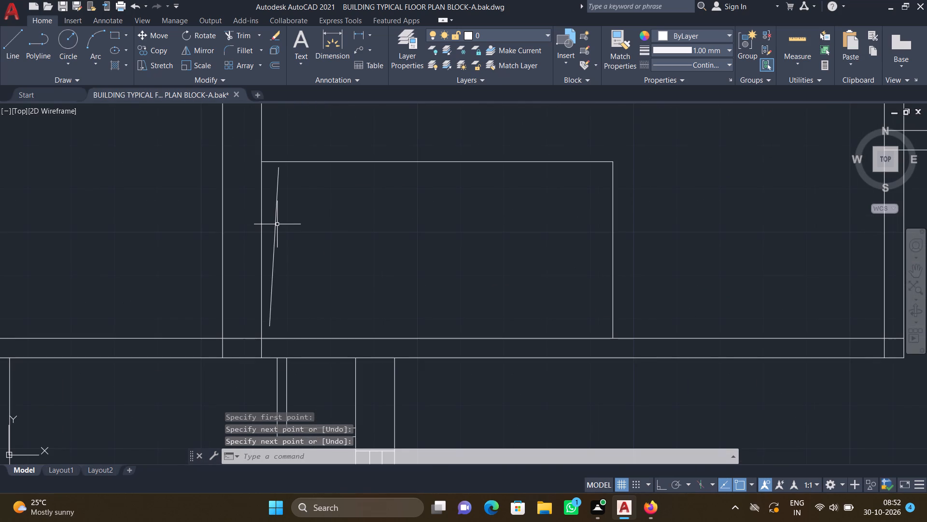
type("CO")
key("Return")
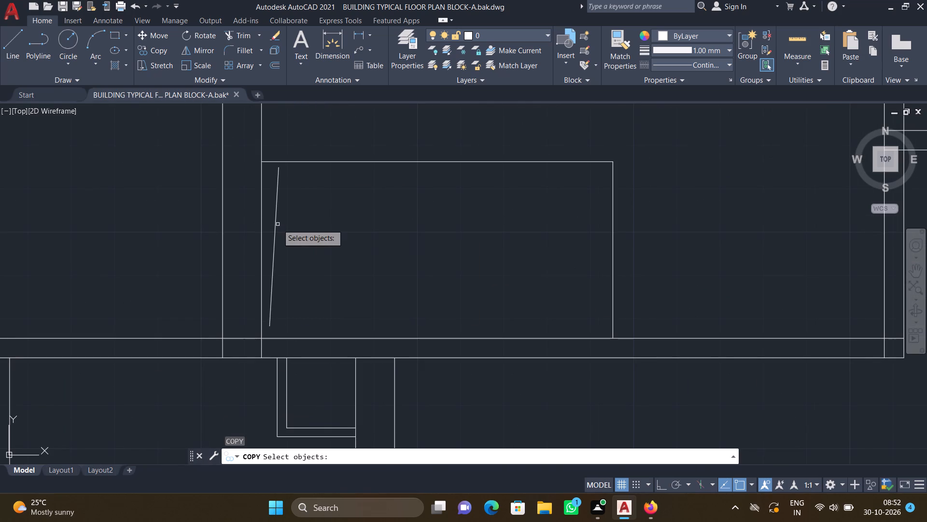
left_click(275, 221)
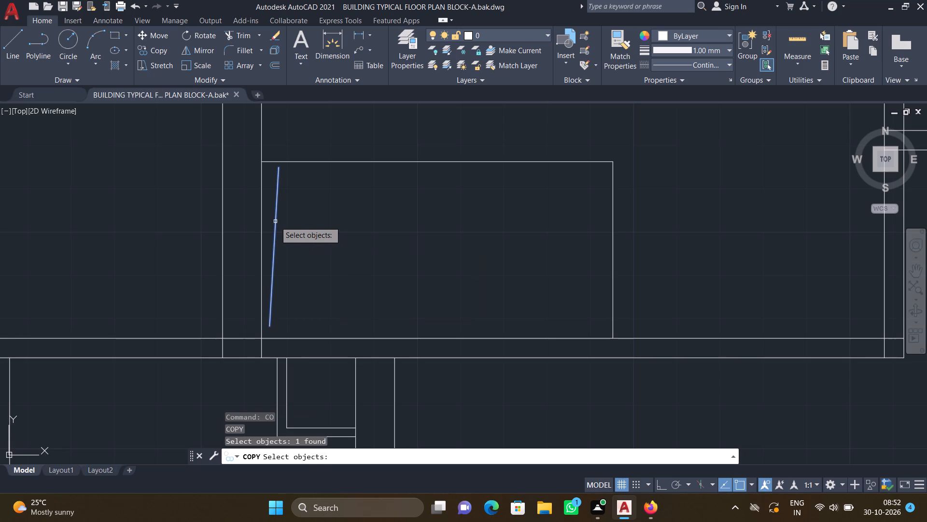
key("F8")
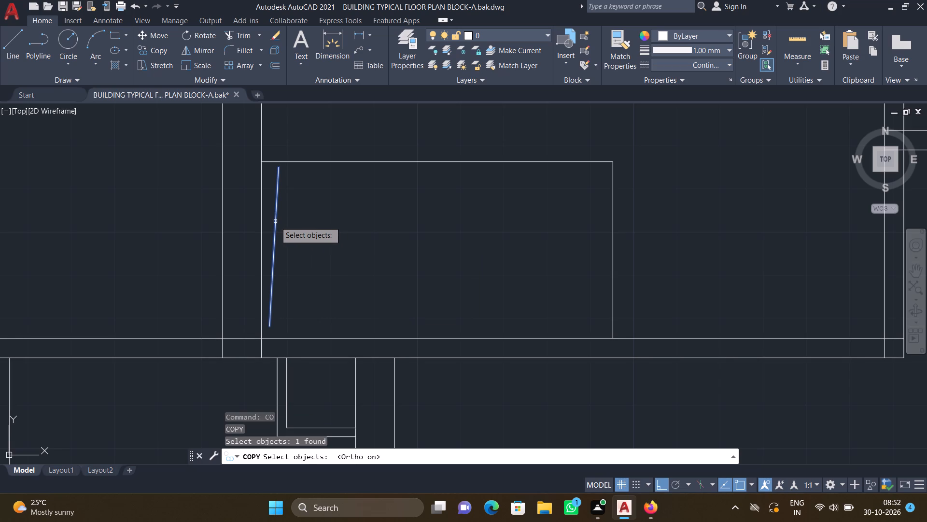
left_click(274, 226)
key("Return")
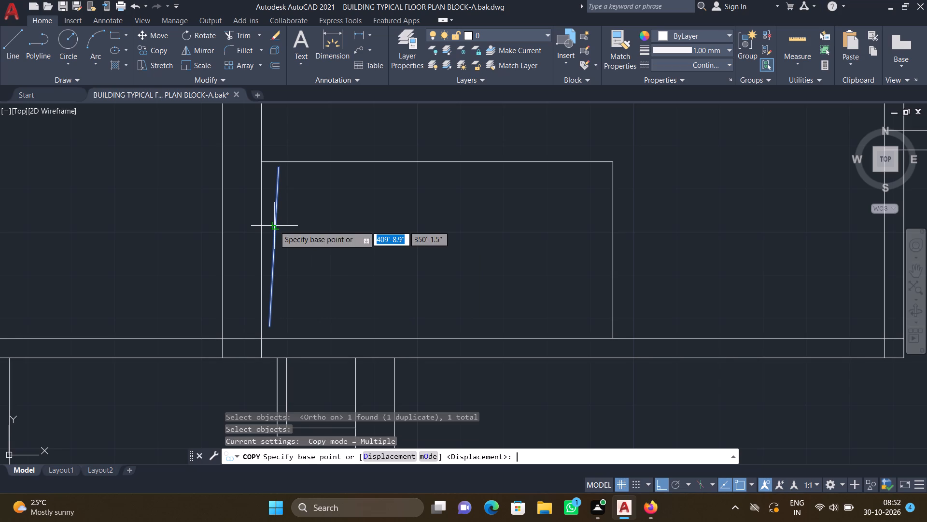
left_click(271, 244)
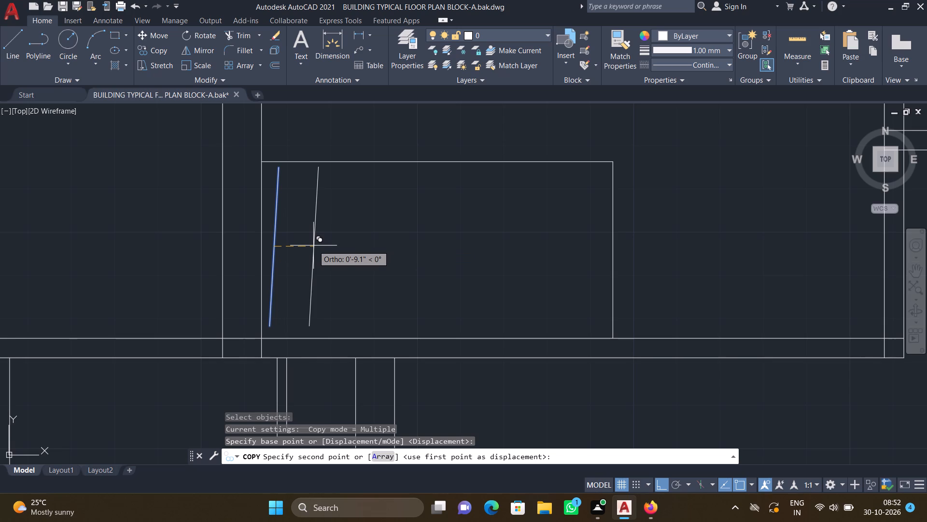
key("a")
key("Return")
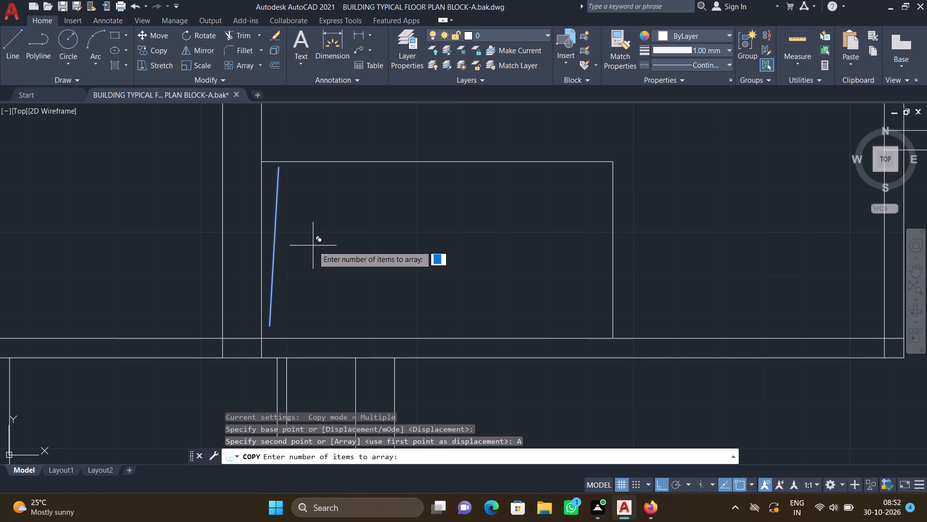
type("15")
key("Return")
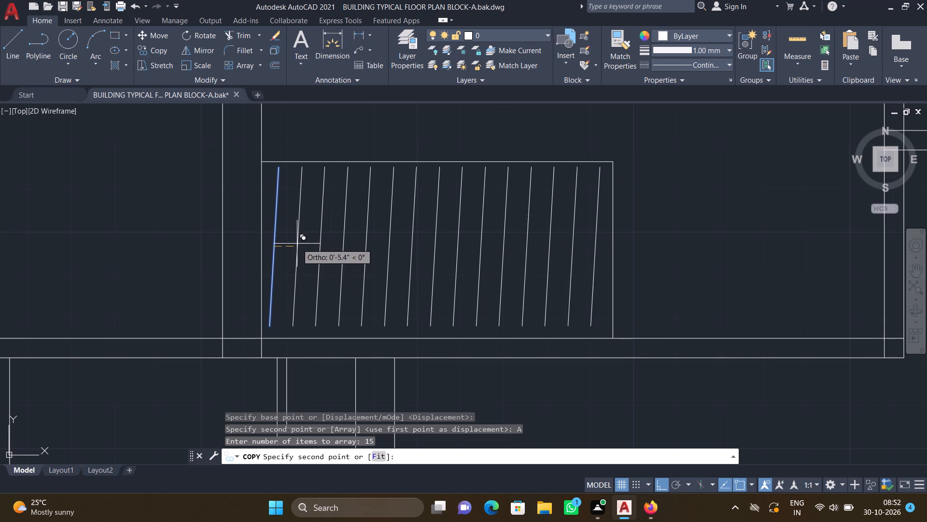
left_click(296, 244)
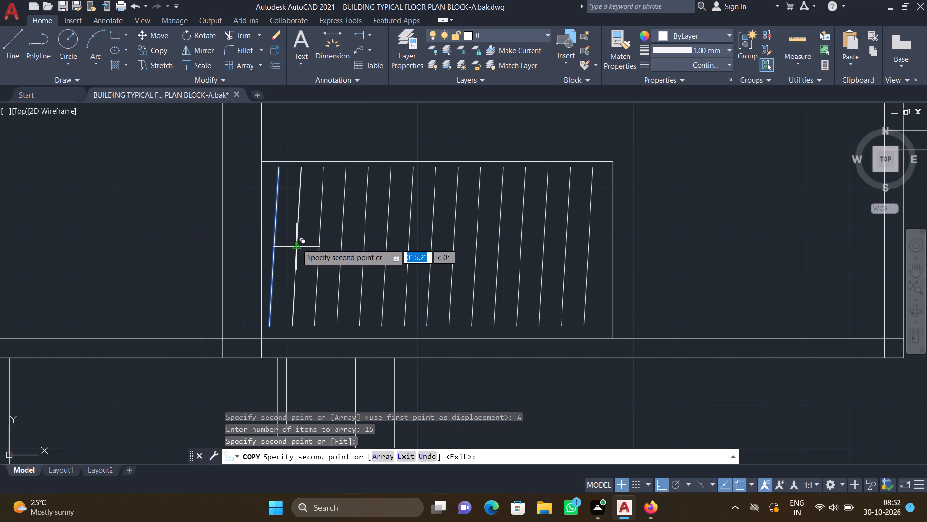
key("Return")
Draw a horizontal line about 6'-5" long across the slanted lines at mid-height of the upper left room's outline.
key("l")
key("Return")
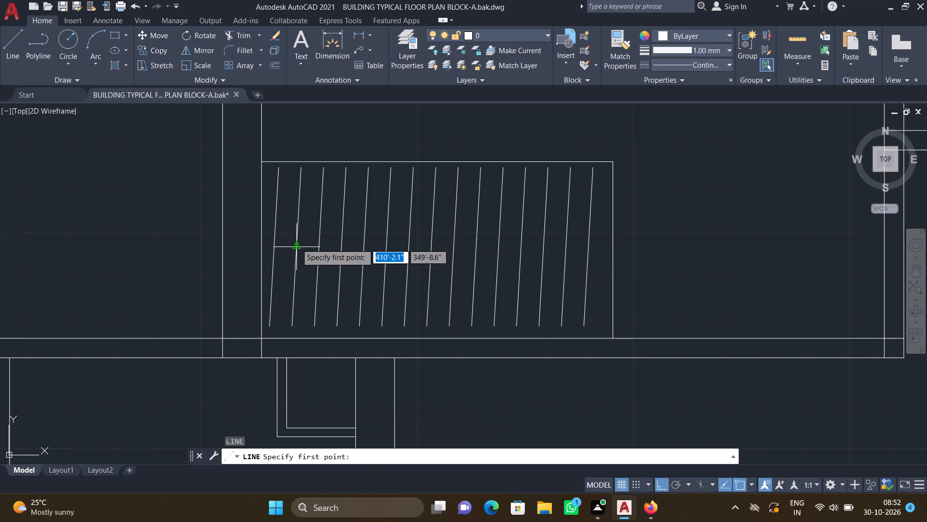
scroll(283, 249, "up", 2)
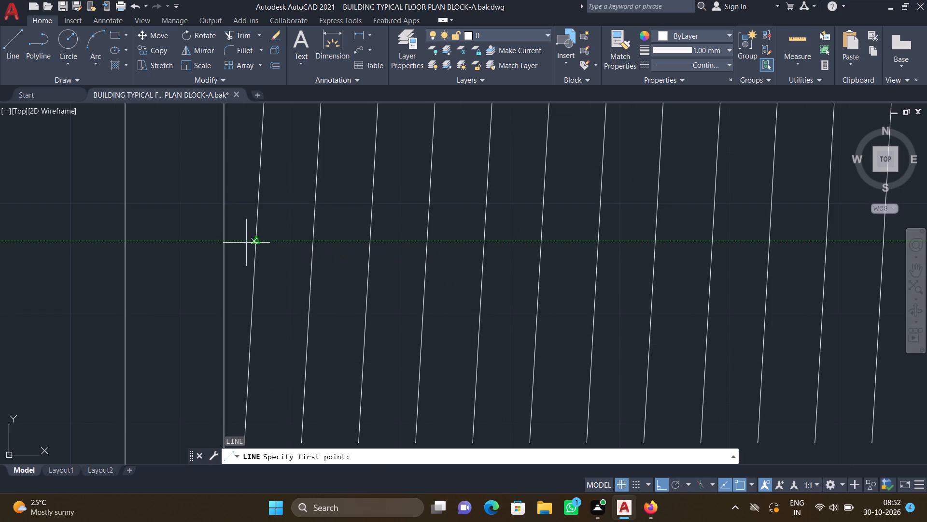
left_click_drag(237, 239, 241, 243)
scroll(378, 269, "down", 2)
middle_click_drag(332, 250, 263, 241)
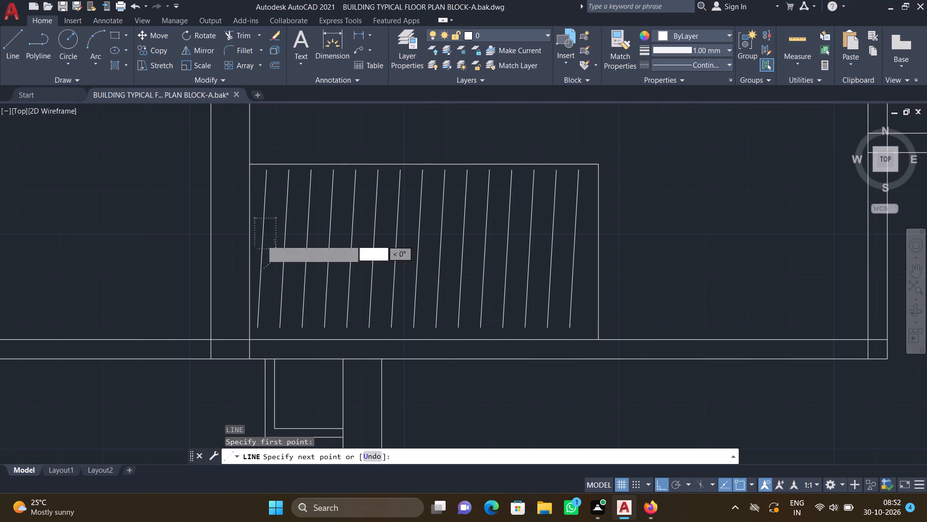
middle_click_drag(263, 241, 262, 240)
middle_click_drag(380, 263, 289, 262)
scroll(490, 256, "up", 1)
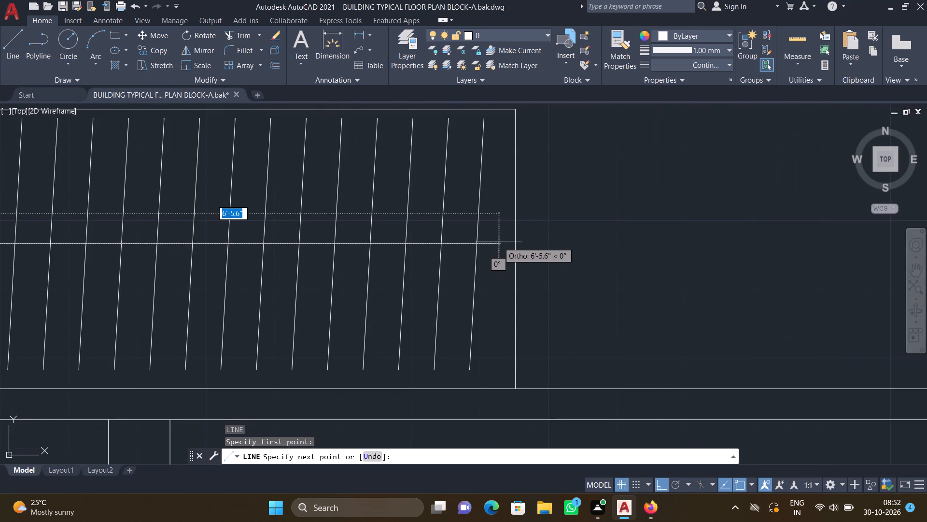
left_click(496, 245)
key("Return")
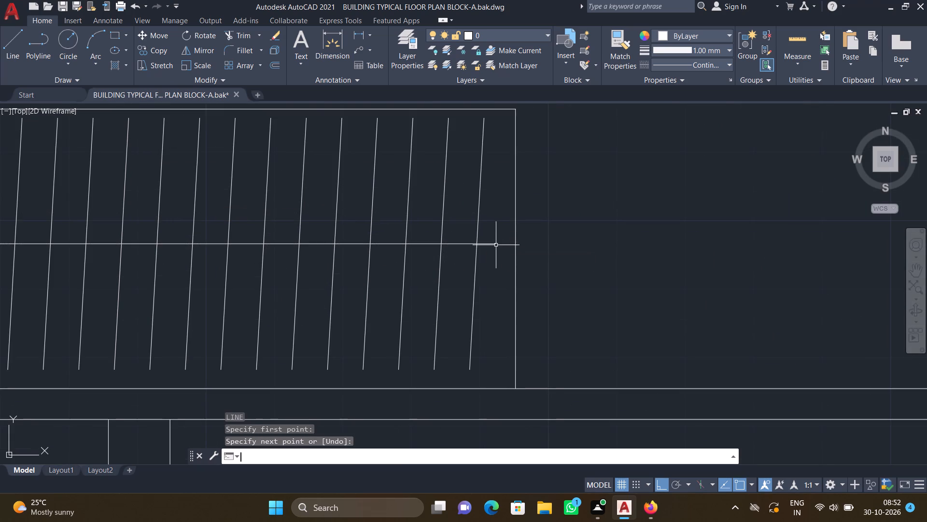
With Ortho off, draw a slightly slanted line about 3' long inside the upper right room's outline, close to its left side.
scroll(493, 236, "down", 3)
middle_click_drag(384, 284, 302, 281)
scroll(338, 278, "down", 3)
middle_click_drag(523, 262, 432, 262)
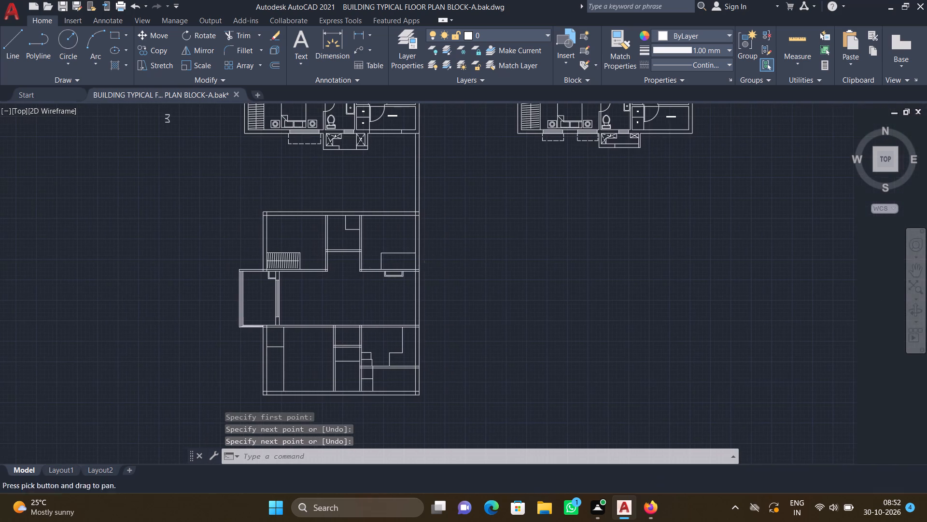
scroll(389, 267, "up", 3)
key("l")
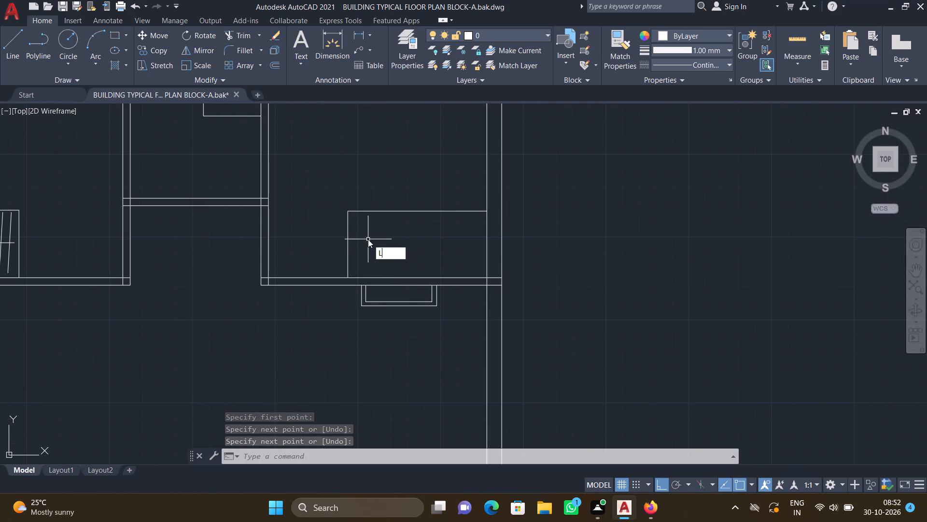
key("Return")
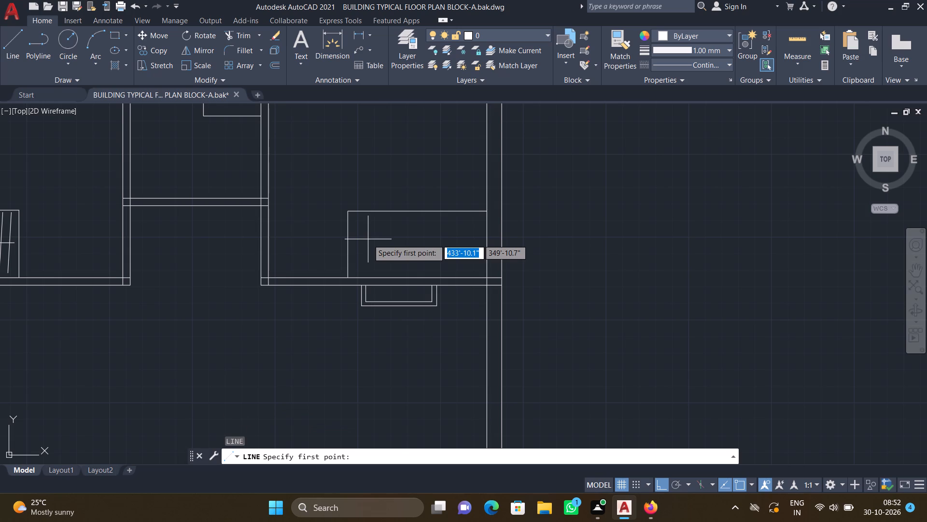
key("F8")
scroll(354, 250, "up", 2)
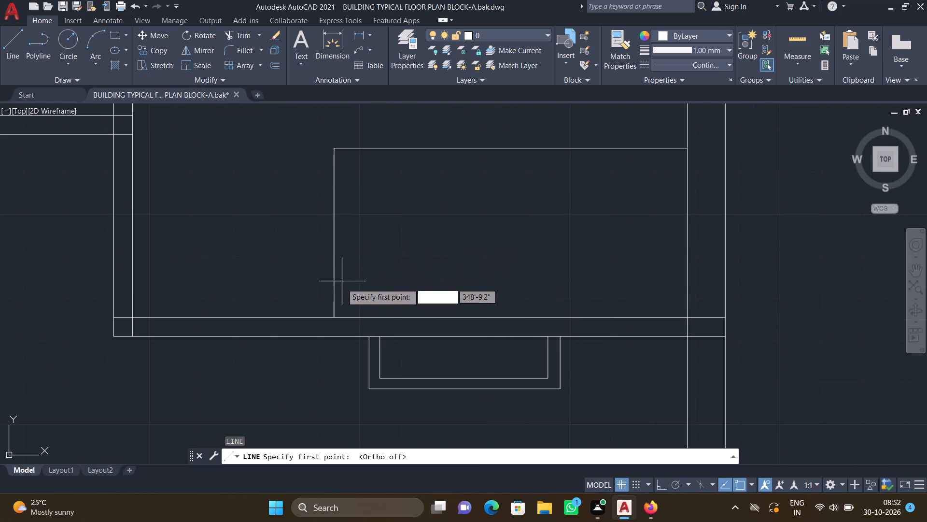
left_click(344, 306)
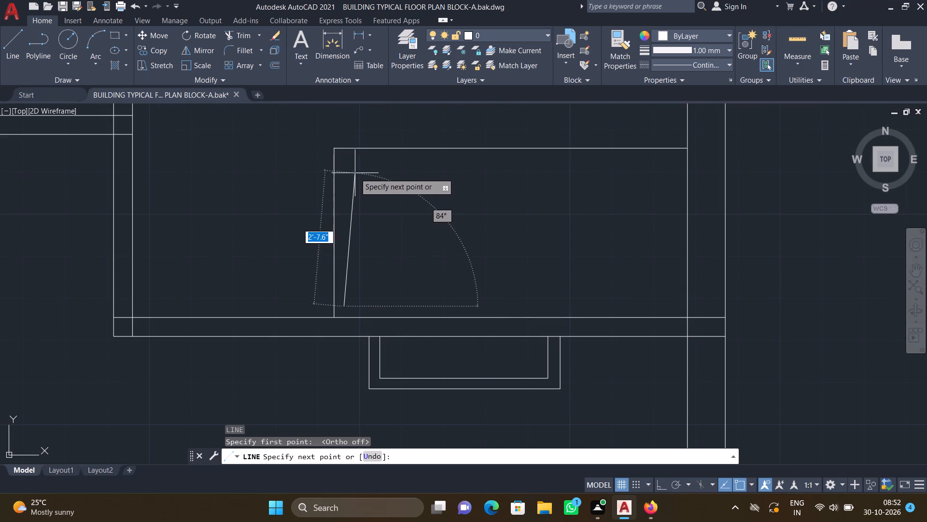
scroll(351, 165, "up", 1)
left_click(357, 152)
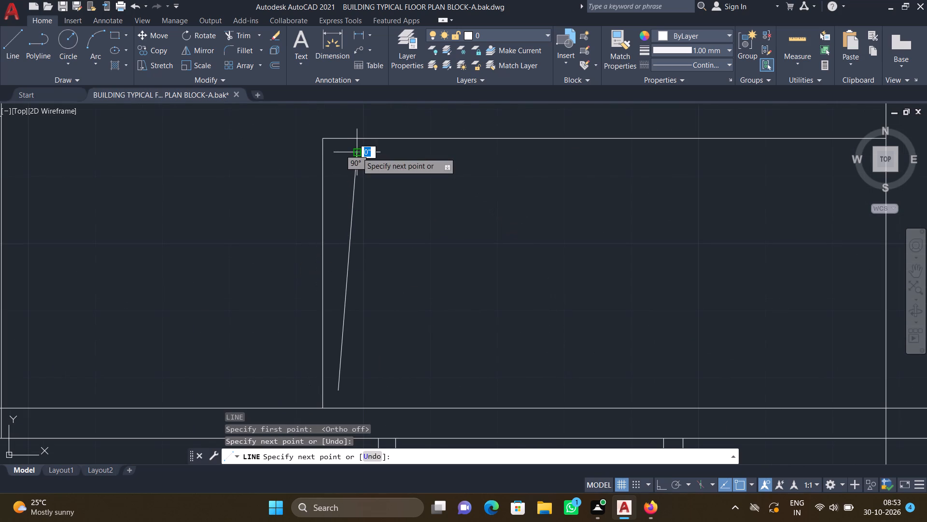
key("Return")
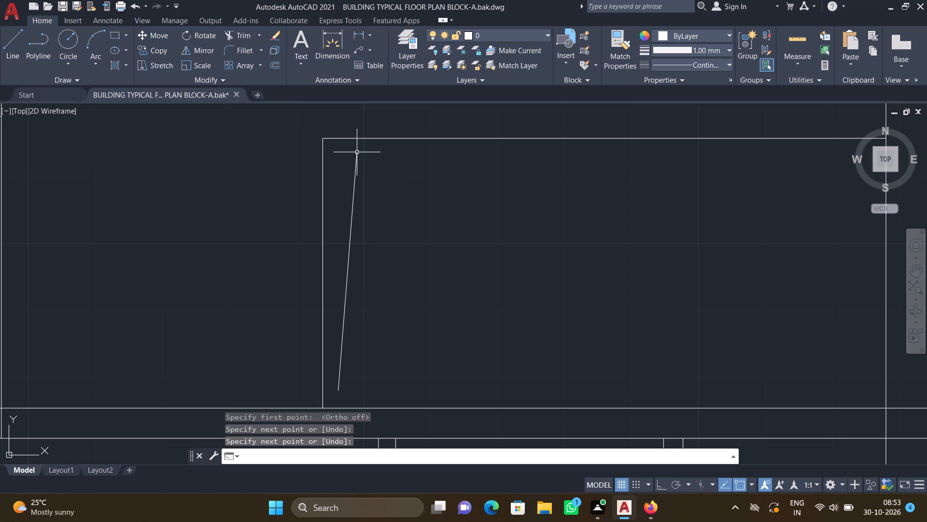
Copy the slanted line horizontally with Ortho on as an array of 15 items spaced about 5.3" apart, filling the upper right room's outline.
key("F8")
type("CO")
key("Return")
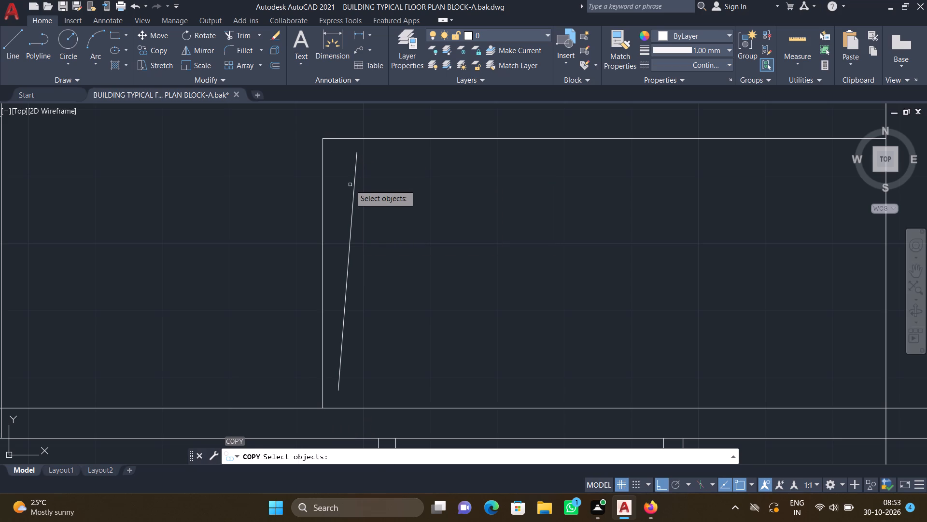
left_click(354, 187)
key("Return")
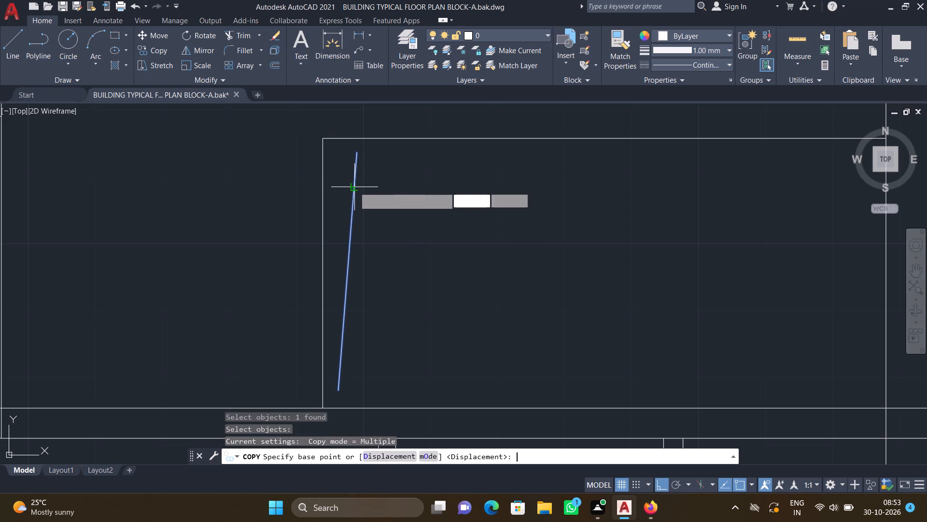
left_click(348, 275)
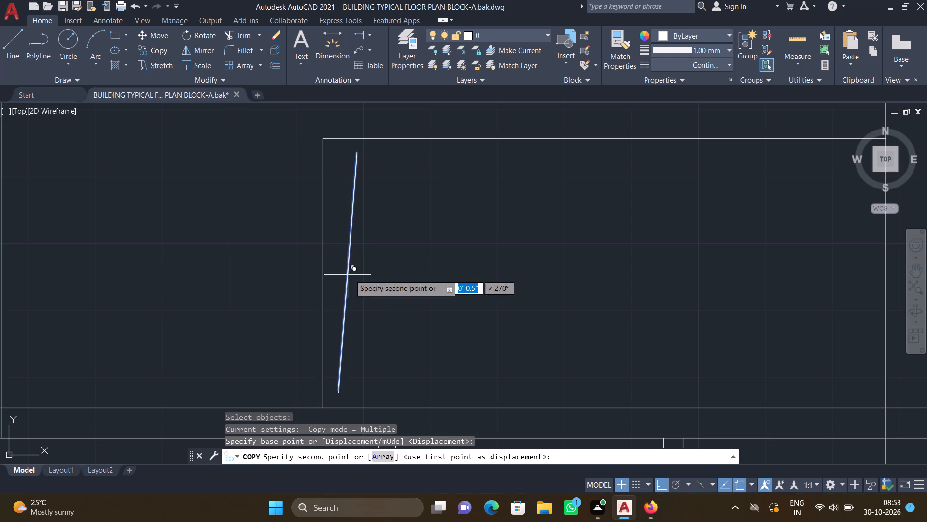
scroll(379, 268, "down", 1)
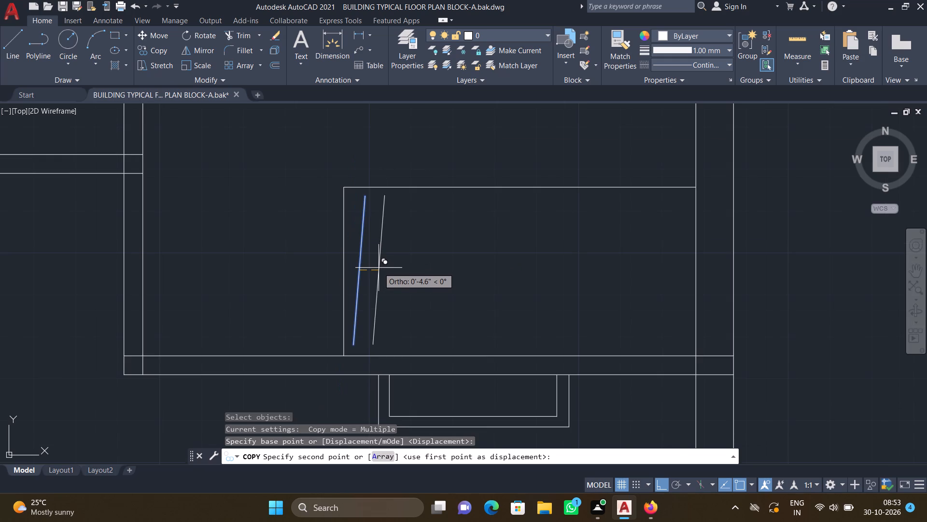
key("a")
key("Return")
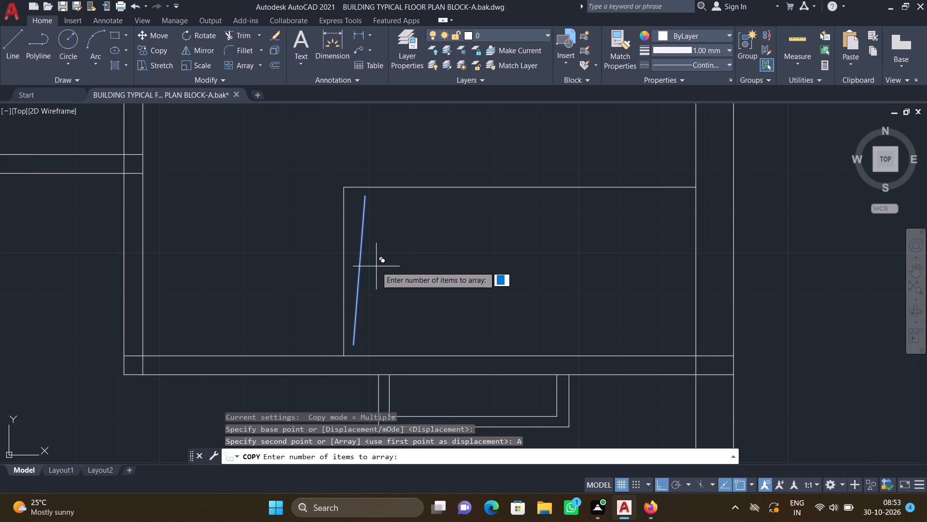
key("1")
key("5")
key("Return")
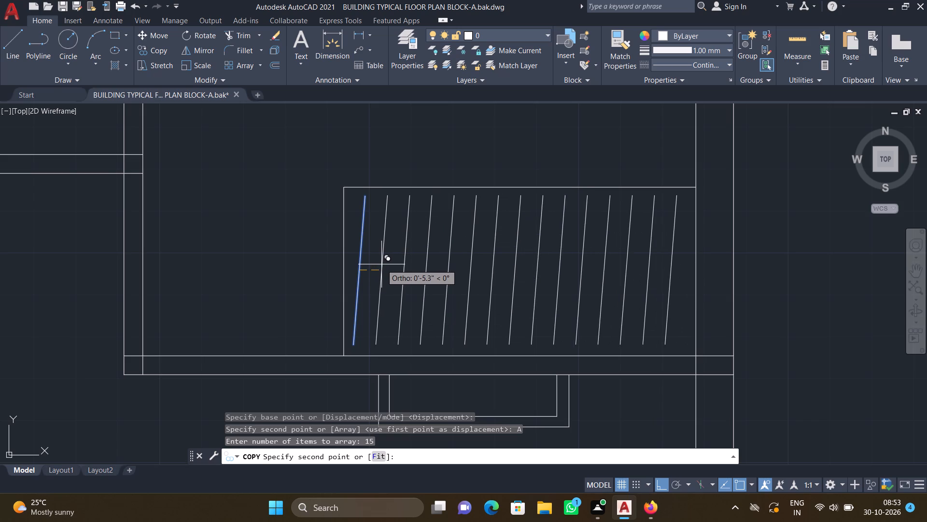
left_click(381, 264)
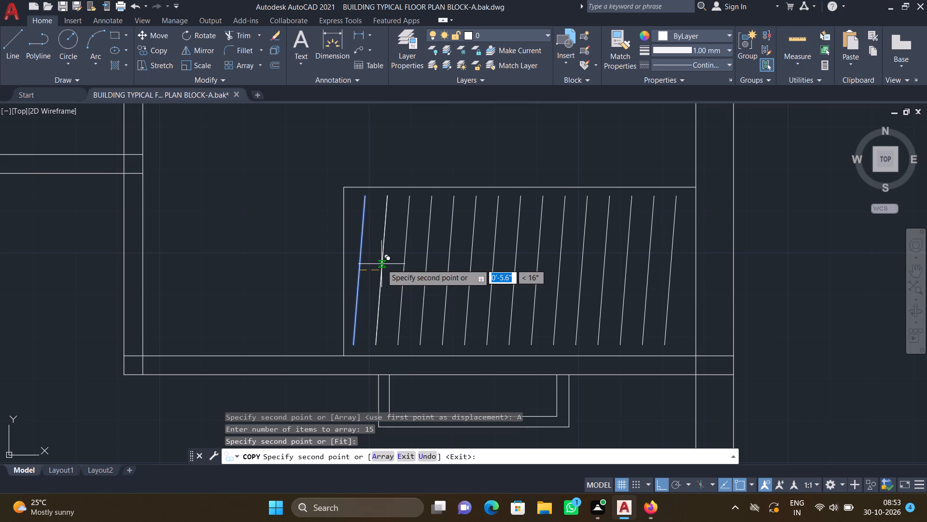
key("Return")
Draw a horizontal line about 6'-8" long across the slanted lines at mid-height of the upper right room's outline.
key("l")
key("Return")
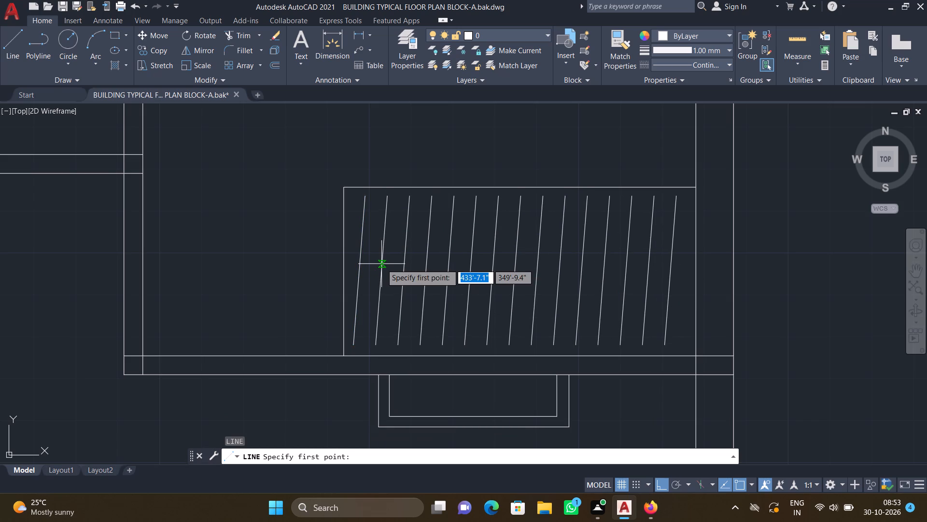
scroll(361, 273, "up", 1)
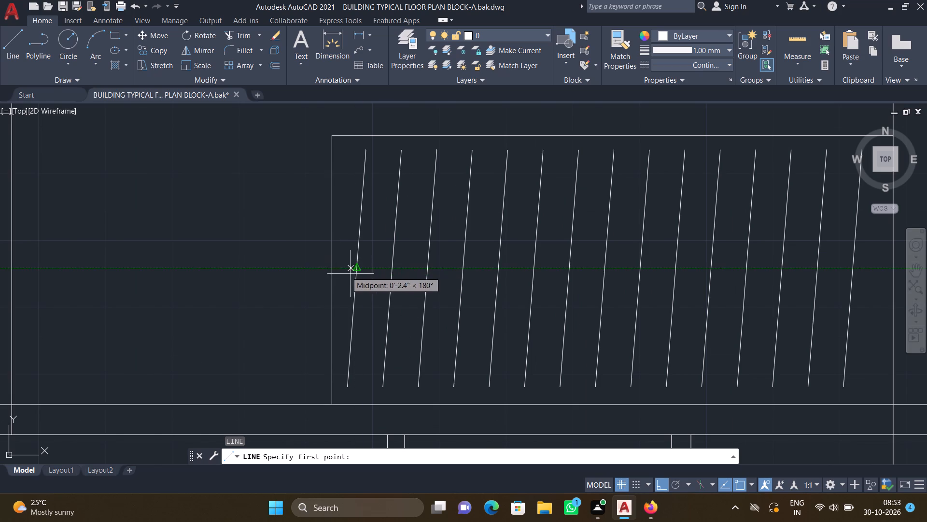
scroll(356, 273, "up", 2)
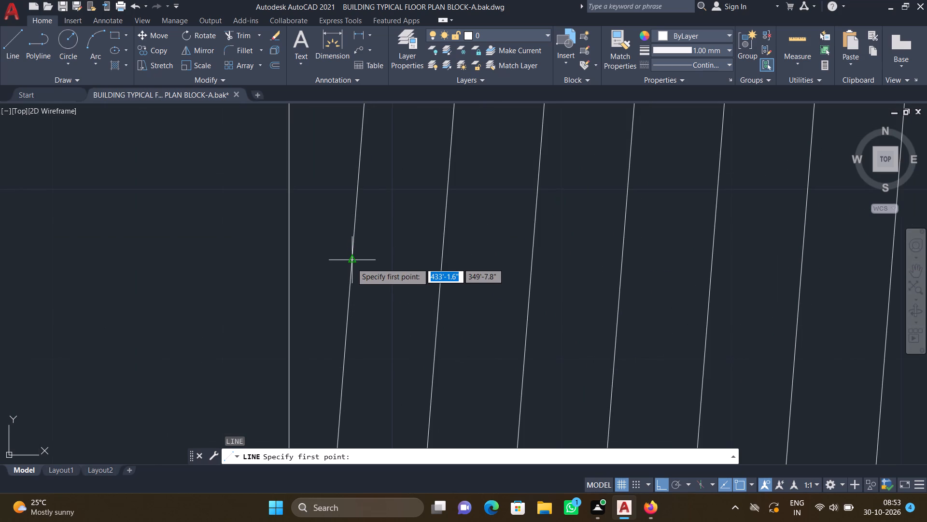
left_click_drag(299, 256, 307, 260)
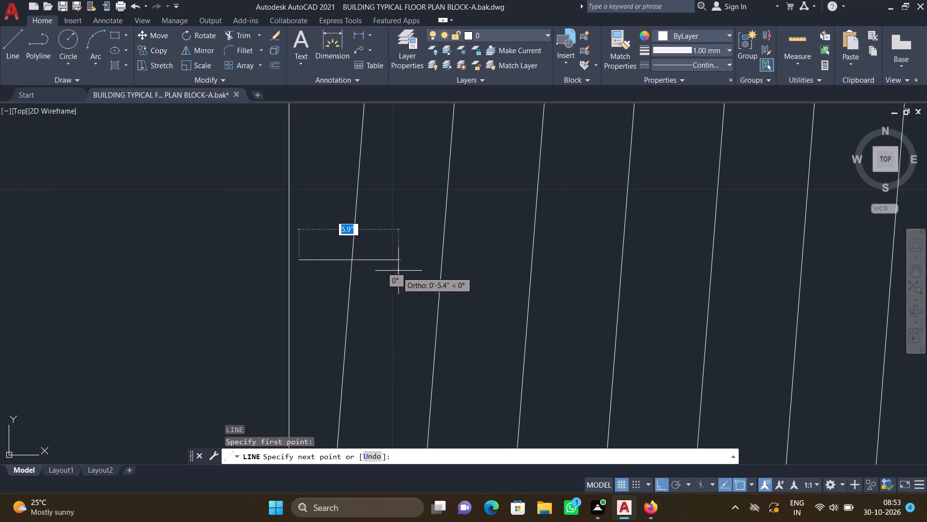
scroll(401, 270, "down", 2)
middle_click_drag(441, 278, 386, 264)
scroll(441, 278, "down", 2)
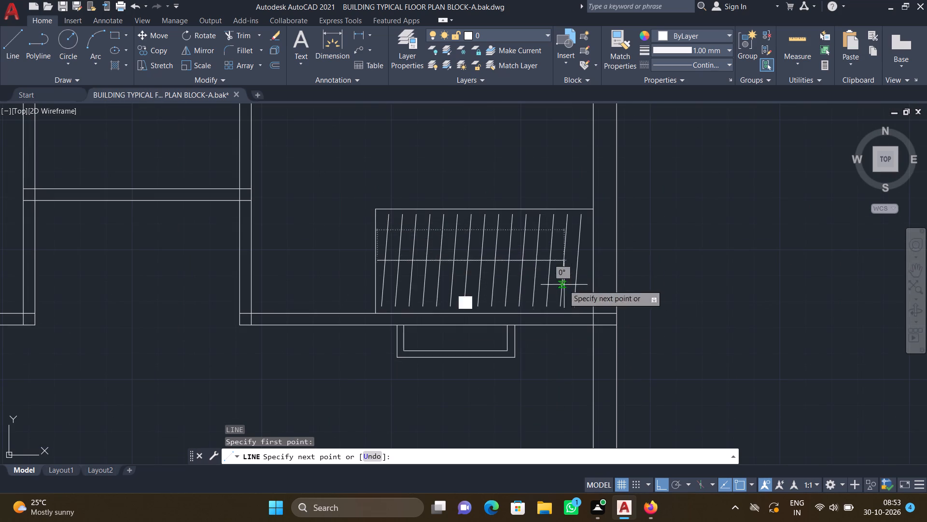
middle_click_drag(543, 275, 478, 255)
scroll(519, 242, "up", 3)
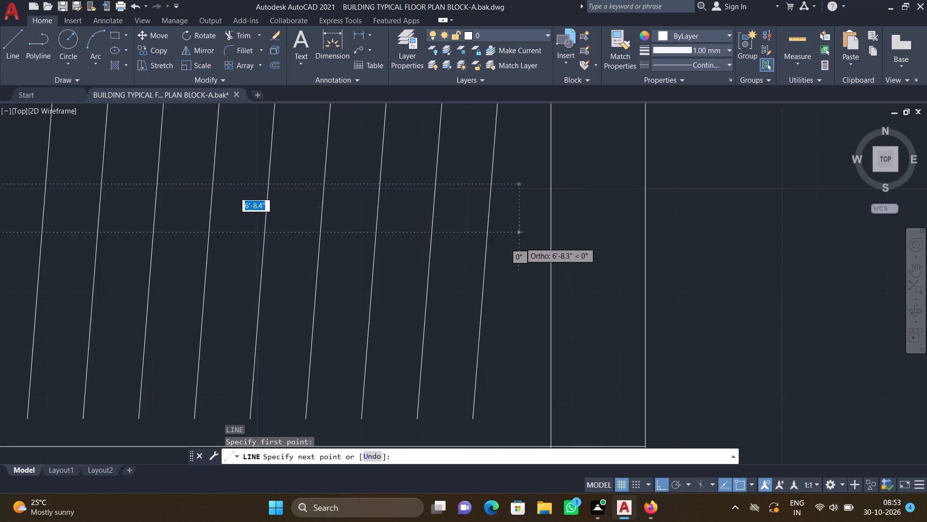
scroll(520, 242, "up", 1)
left_click(522, 227)
key("Return")
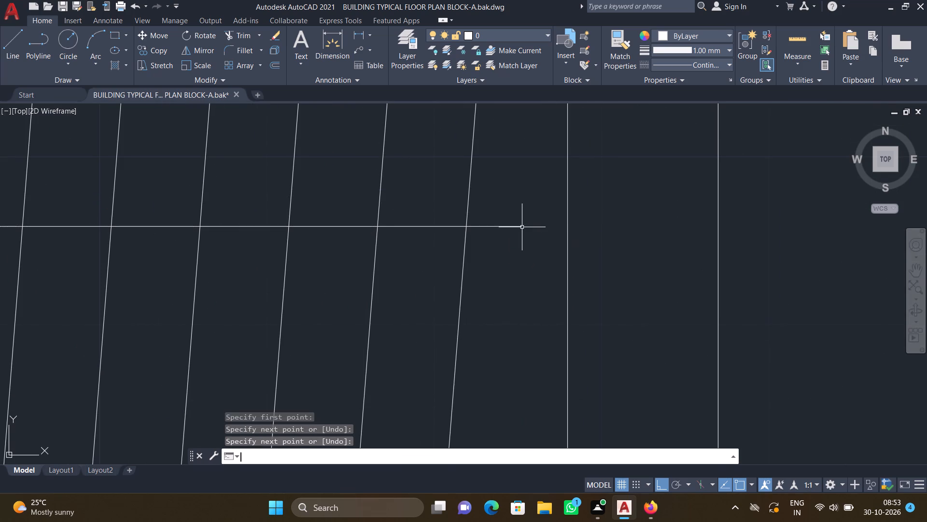
With Ortho off, draw a slightly slanted line about 3'-2" long across the lower left room's wardrobe outline, just below its top edge.
scroll(493, 216, "down", 6)
middle_click_drag(408, 236, 436, 231)
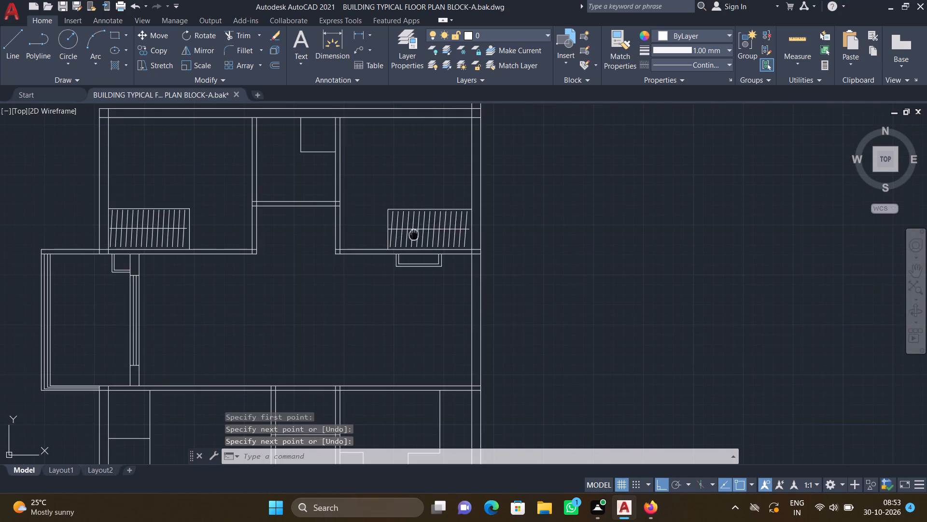
middle_click_drag(436, 231, 528, 207)
scroll(510, 211, "down", 1)
middle_click_drag(463, 261, 488, 215)
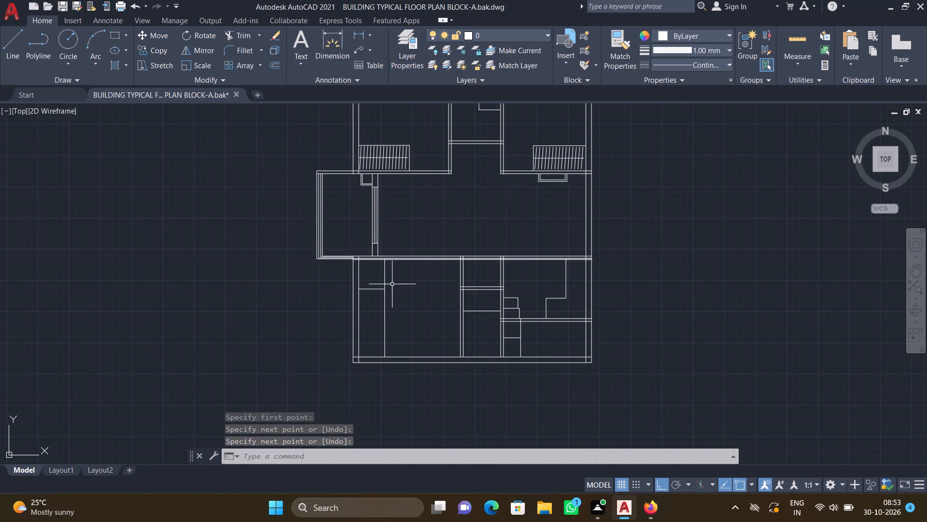
middle_click_drag(394, 275, 420, 229)
scroll(399, 248, "up", 3)
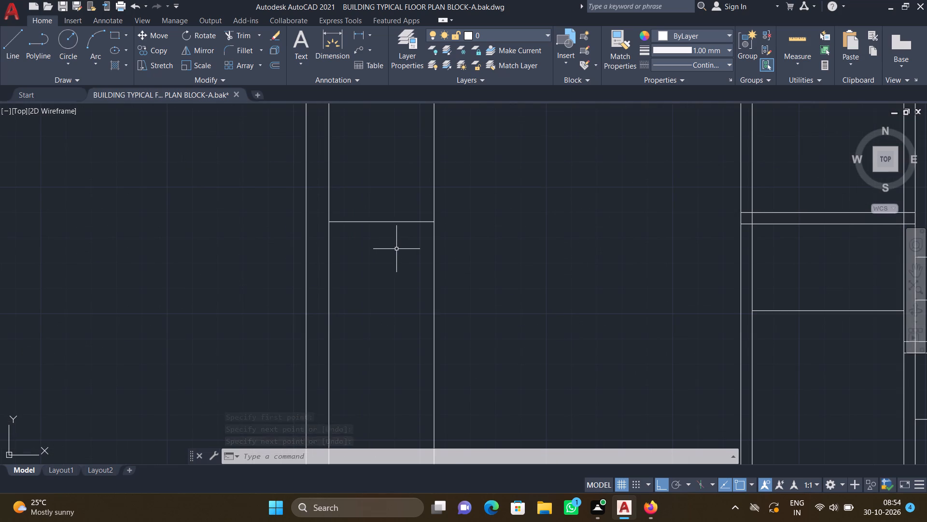
key("F8")
key("l")
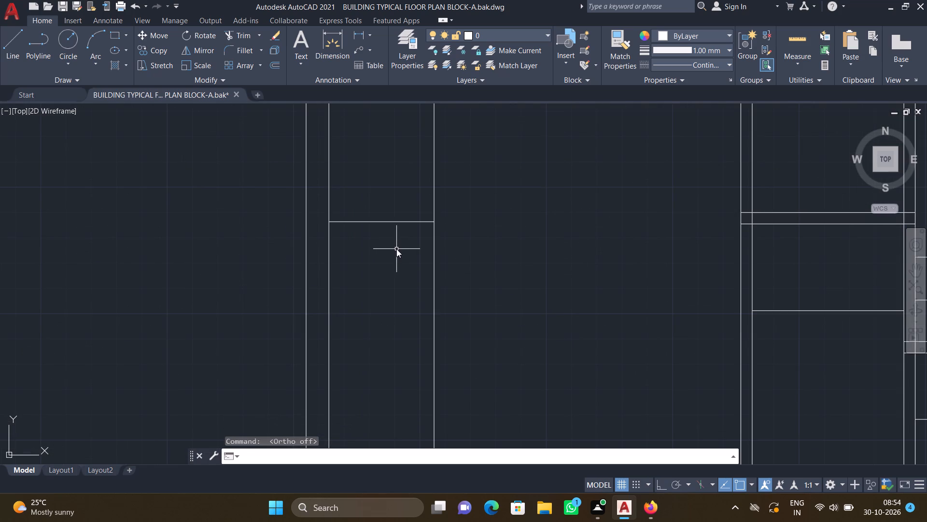
key("Return")
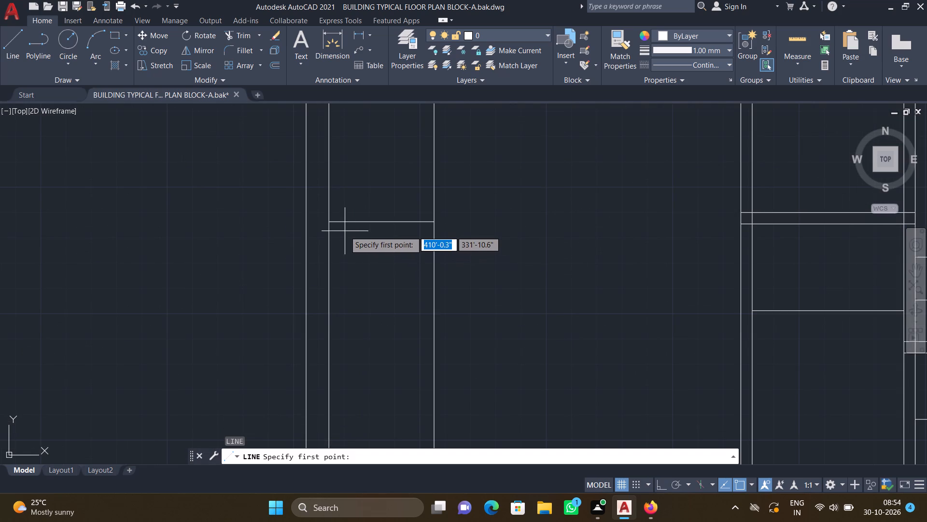
scroll(345, 231, "up", 3)
left_click(286, 233)
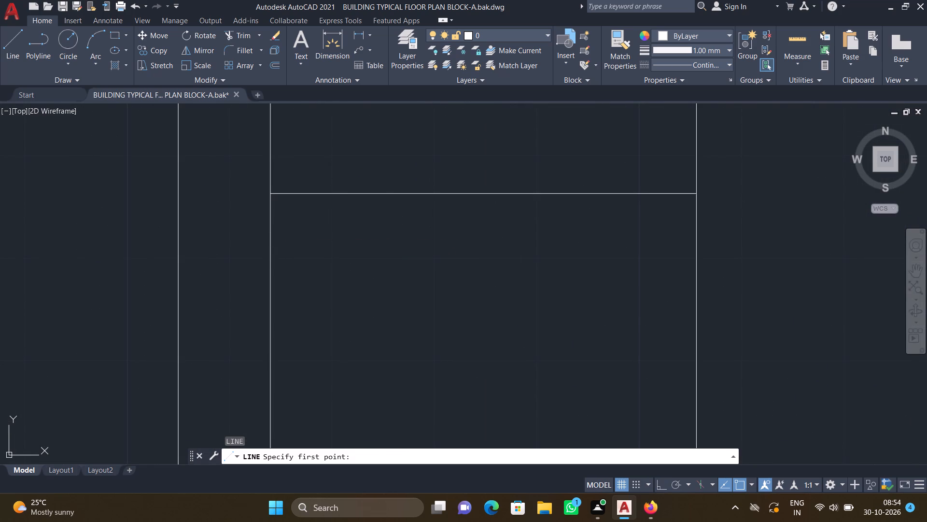
scroll(481, 221, "down", 1)
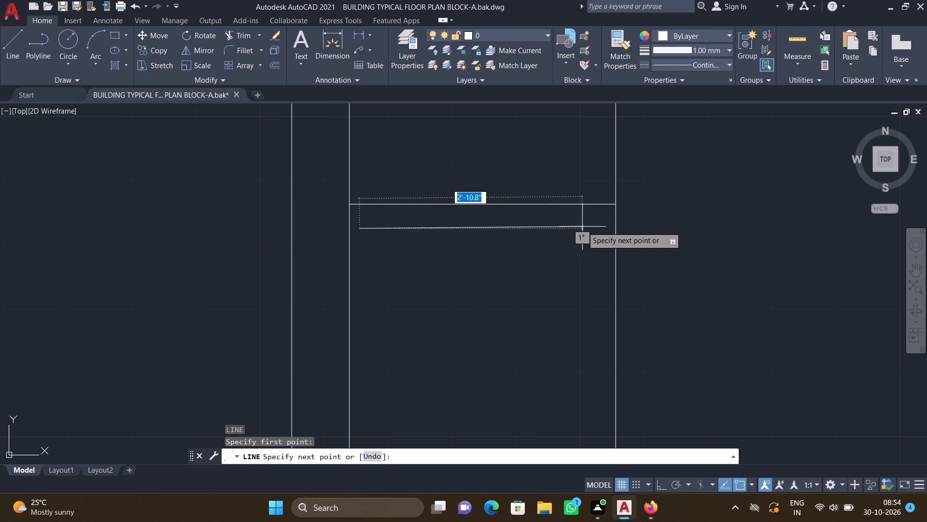
scroll(579, 218, "up", 2)
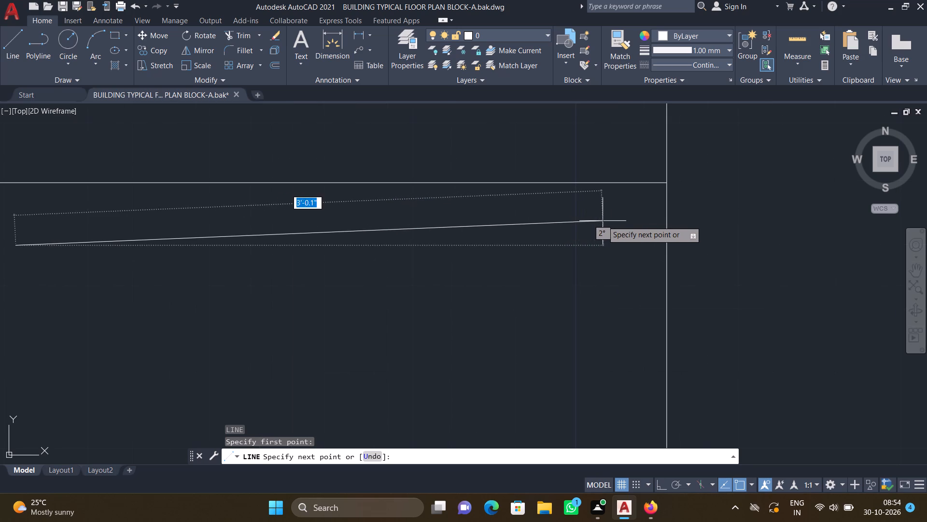
scroll(603, 221, "down", 1)
middle_click_drag(595, 220, 546, 214)
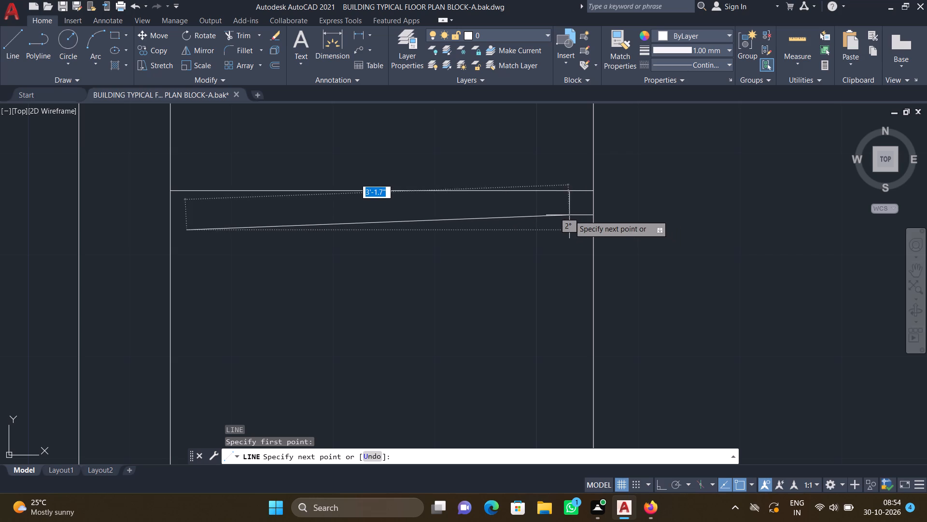
scroll(567, 212, "up", 1)
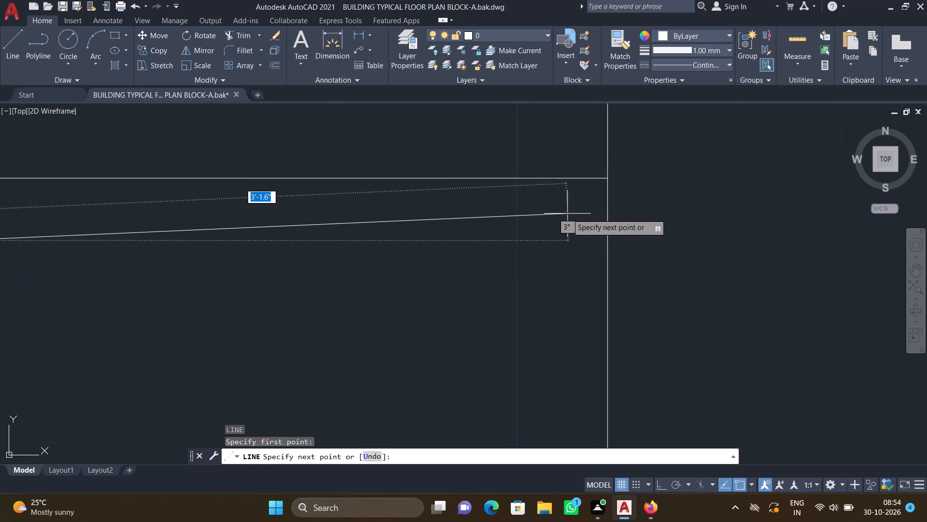
scroll(568, 214, "down", 1)
scroll(570, 215, "up", 1)
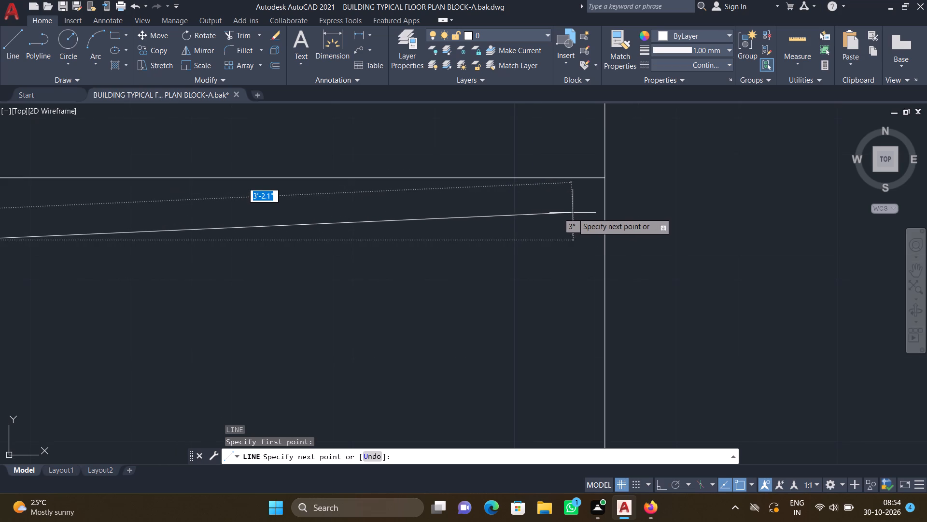
left_click(570, 211)
key("Return")
scroll(556, 218, "down", 2)
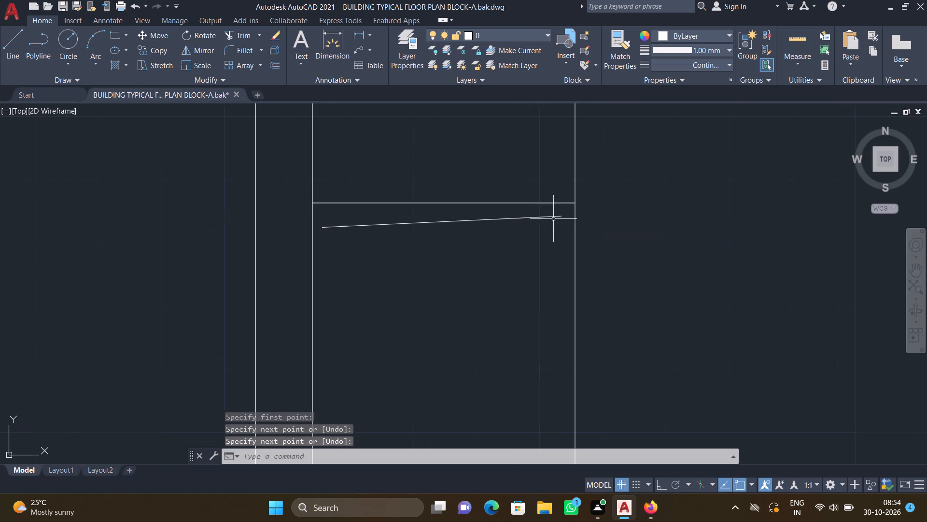
Copy the slanted line straight down with Ortho on as an array of 19 items spaced about 5.7" apart, filling the lower left room's outline.
middle_click_drag(391, 253, 411, 233)
type("CO")
key("Return")
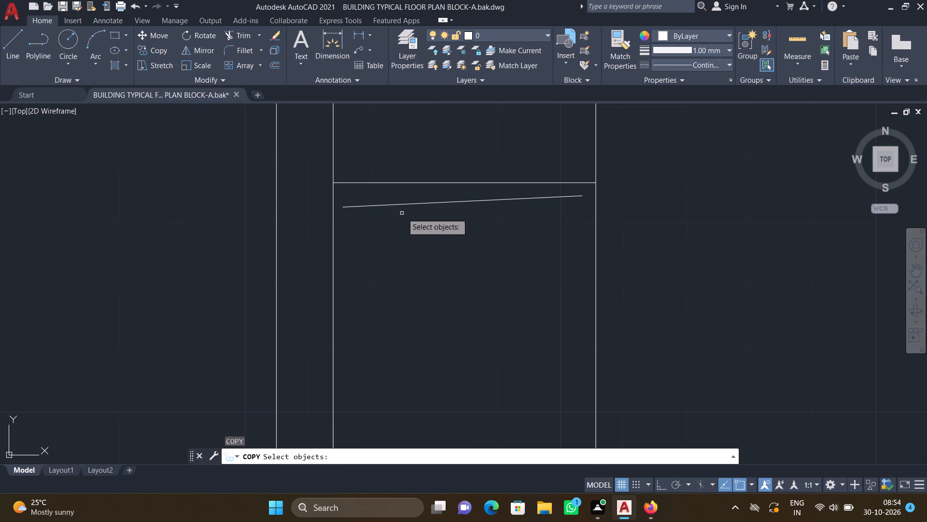
left_click(419, 204)
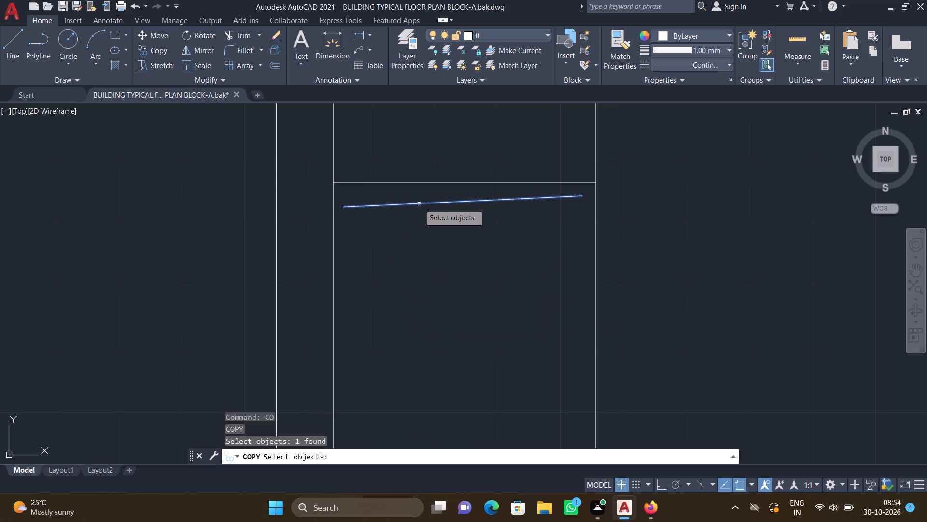
key("Return")
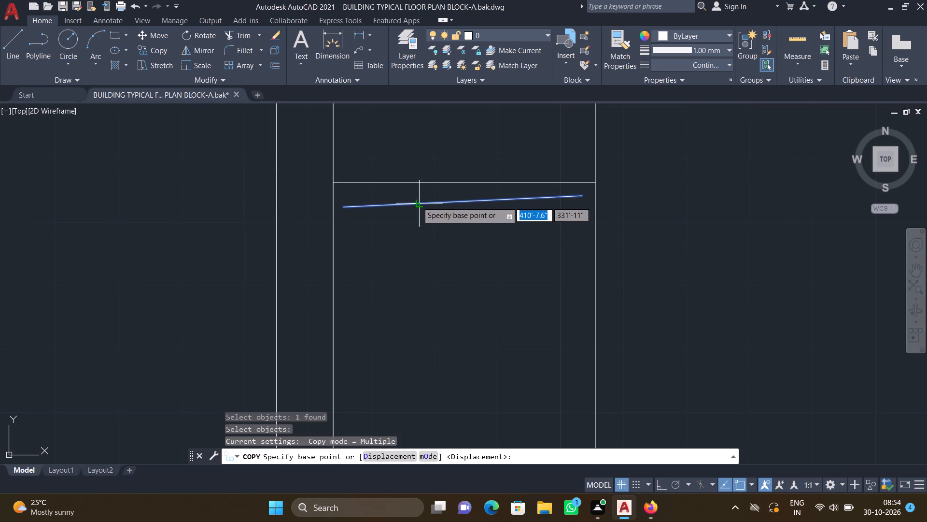
middle_click_drag(457, 217, 445, 196)
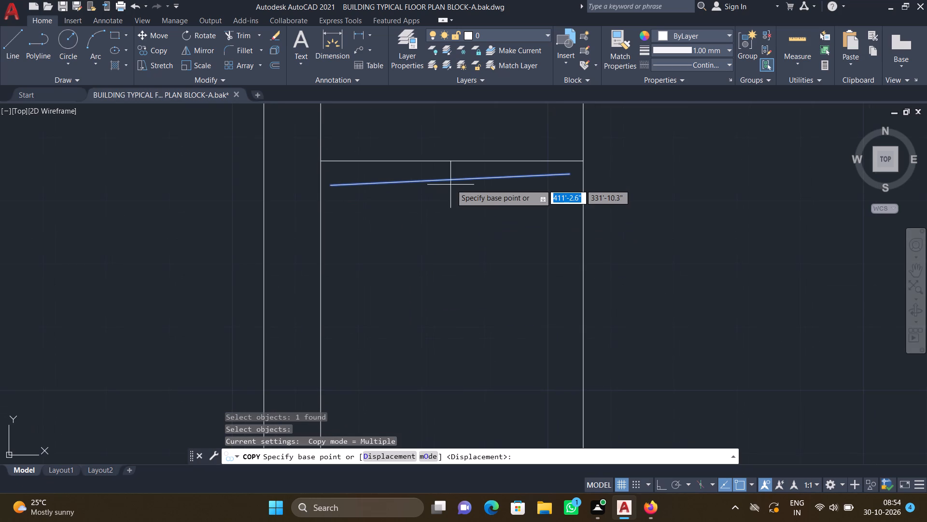
left_click(452, 176)
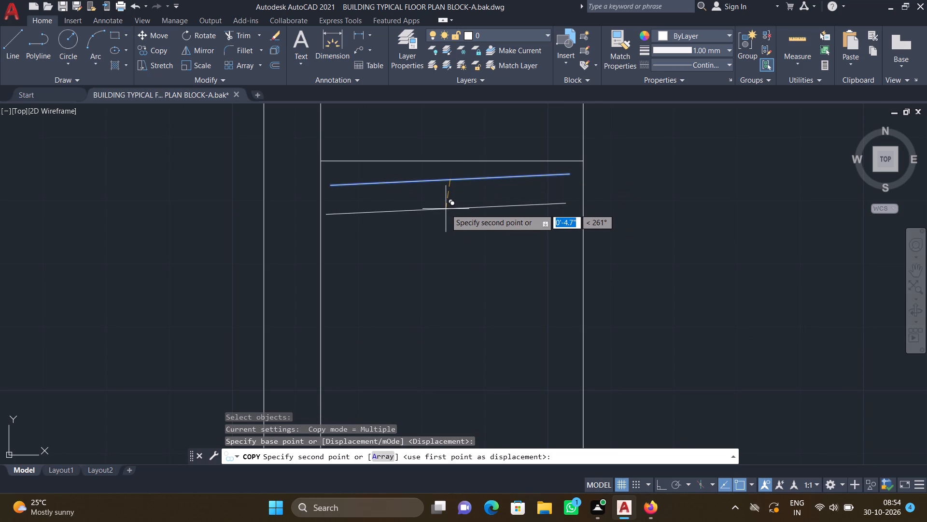
key("a")
key("Return")
scroll(444, 206, "down", 2)
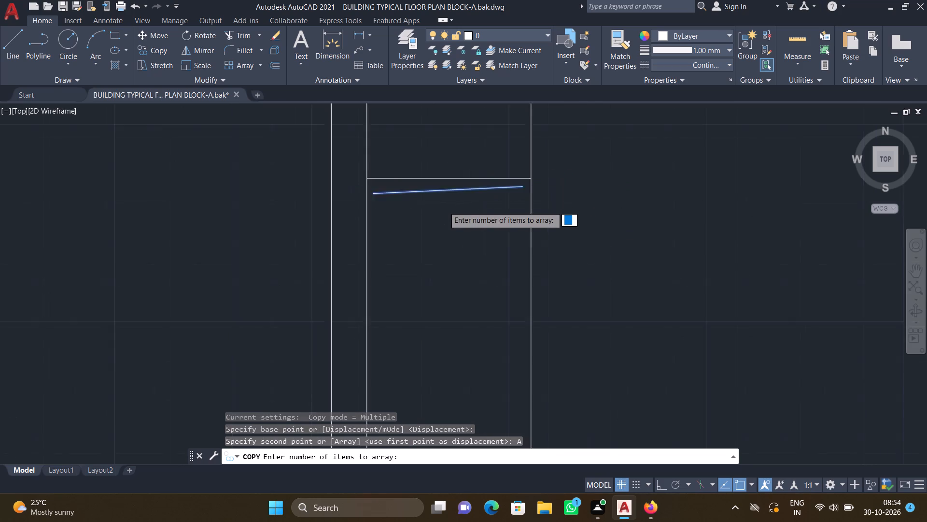
scroll(444, 206, "down", 1)
middle_click_drag(436, 216, 427, 185)
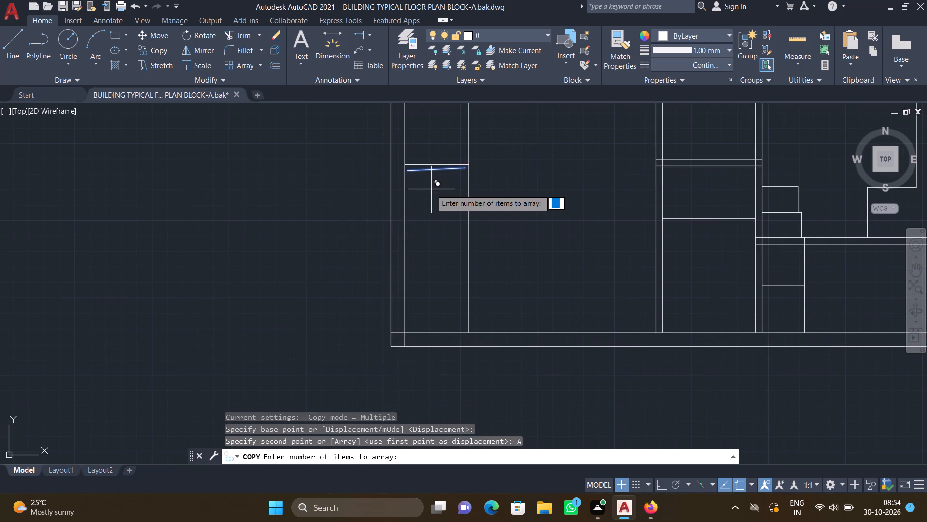
type("19")
key("Return")
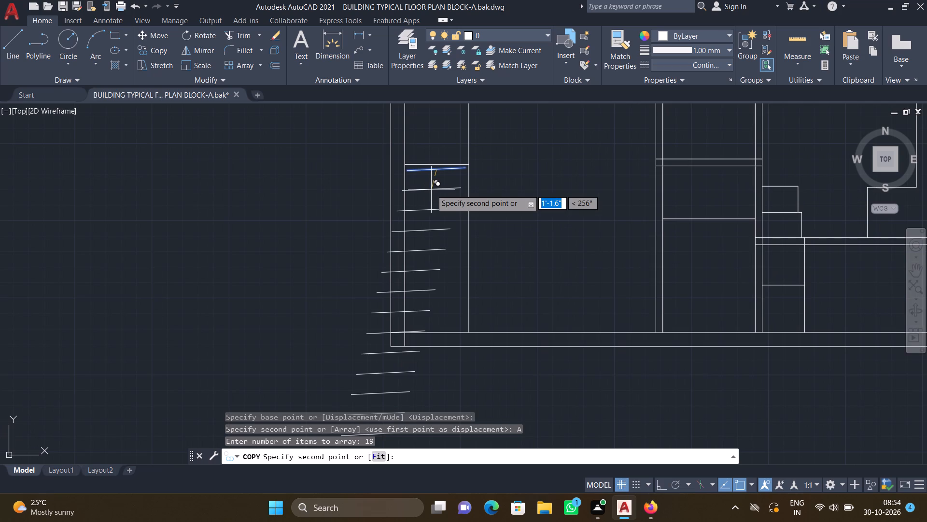
key("F8")
scroll(431, 189, "down", 1)
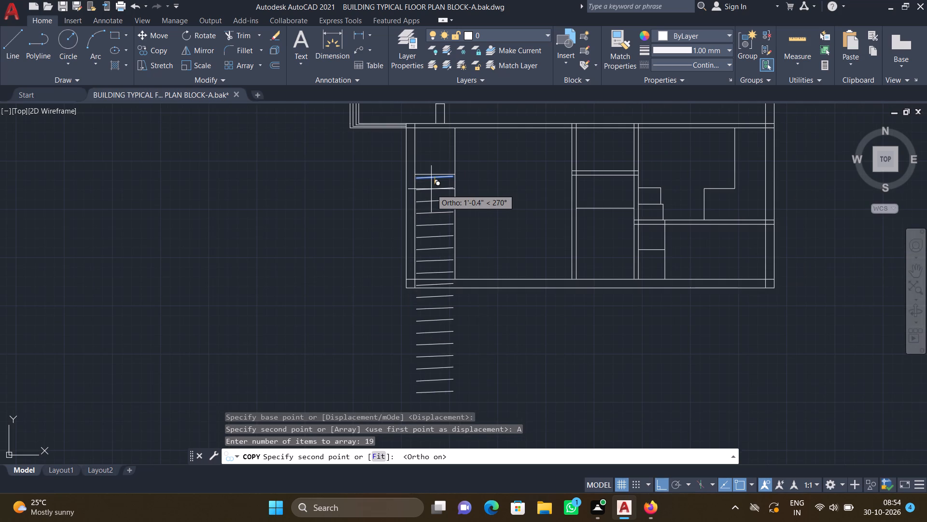
scroll(436, 183, "up", 1)
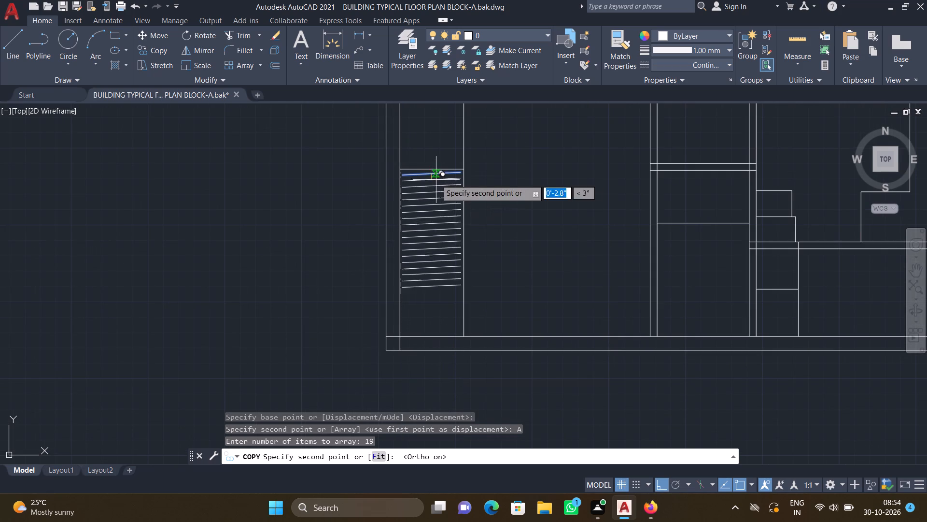
scroll(431, 183, "up", 2)
scroll(431, 181, "down", 1)
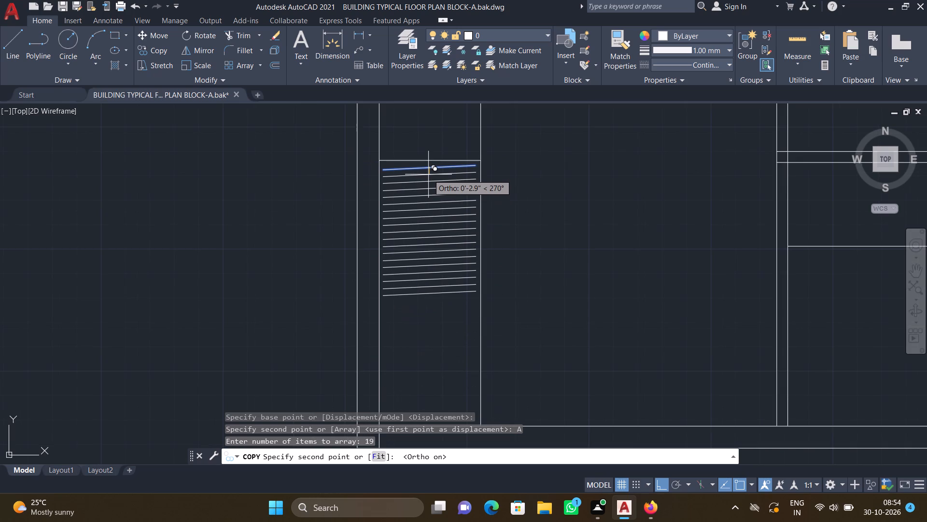
middle_click_drag(421, 187, 416, 175)
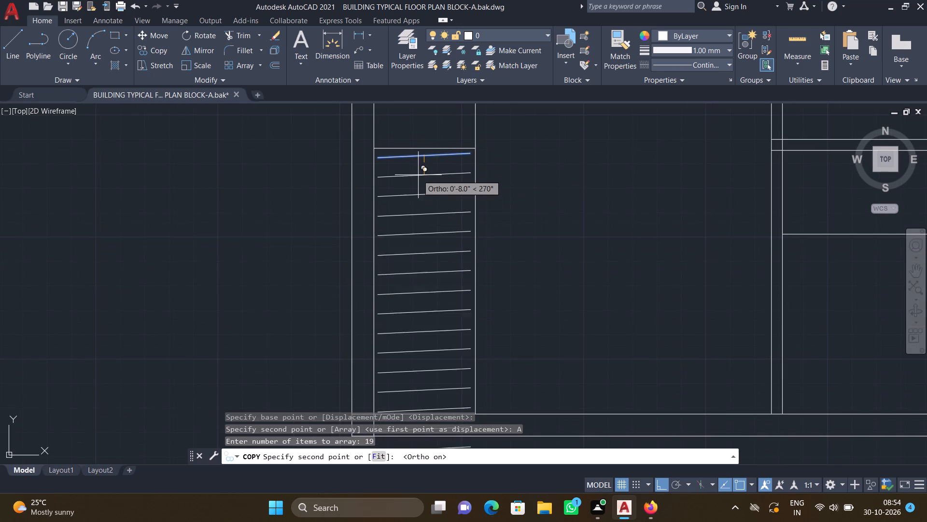
middle_click_drag(420, 170, 408, 122)
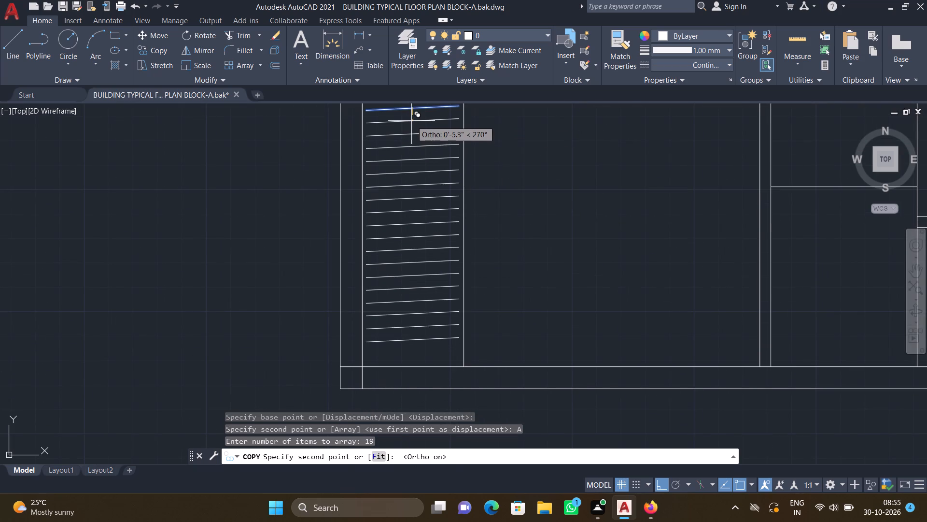
left_click(411, 122)
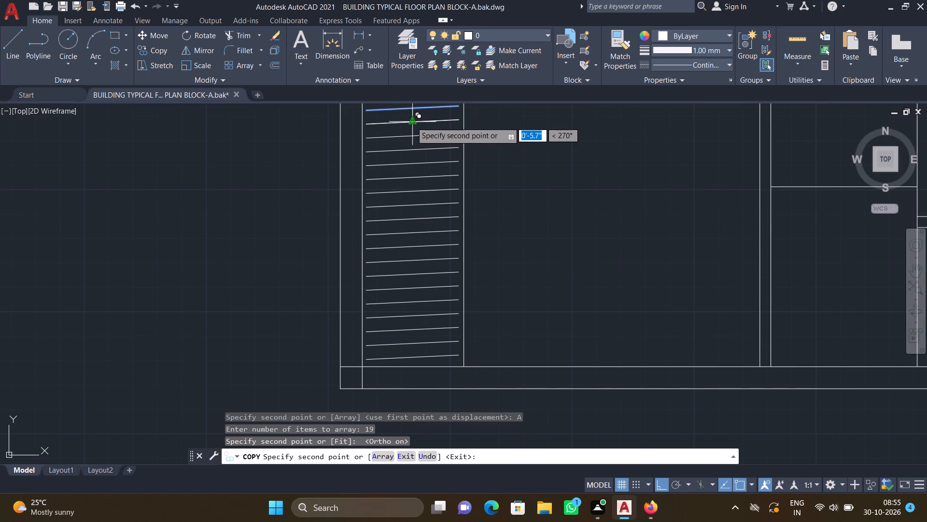
key("Return")
Draw a vertical centre line through the slanted lines of the lower left room's wardrobe, from just below its top edge to just above the bottom wall.
scroll(412, 122, "down", 1)
middle_click_drag(411, 140, 421, 214)
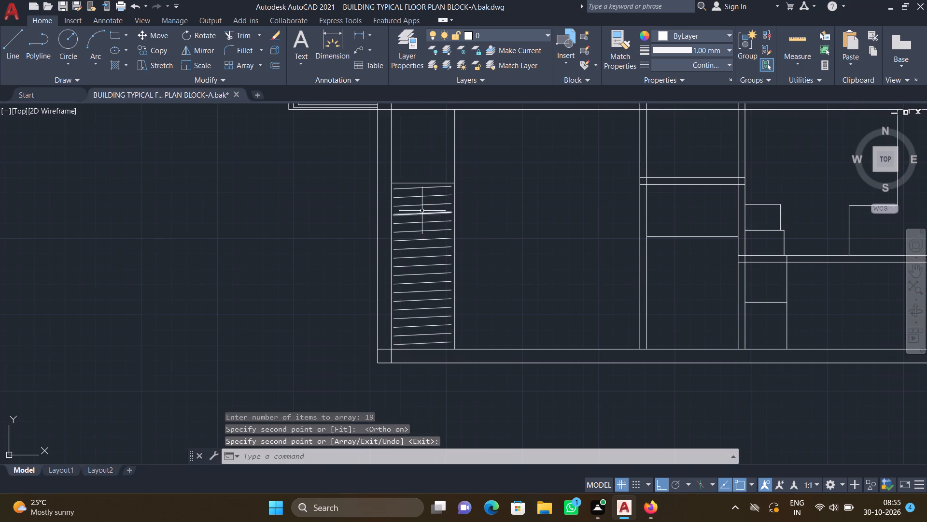
scroll(421, 196, "down", 1)
scroll(421, 196, "up", 2)
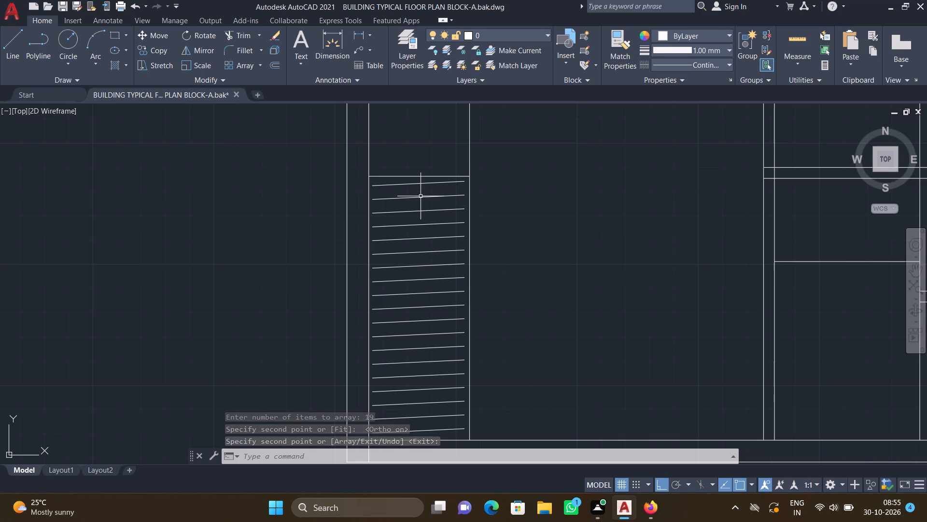
key("l")
key("Return")
scroll(421, 194, "up", 1)
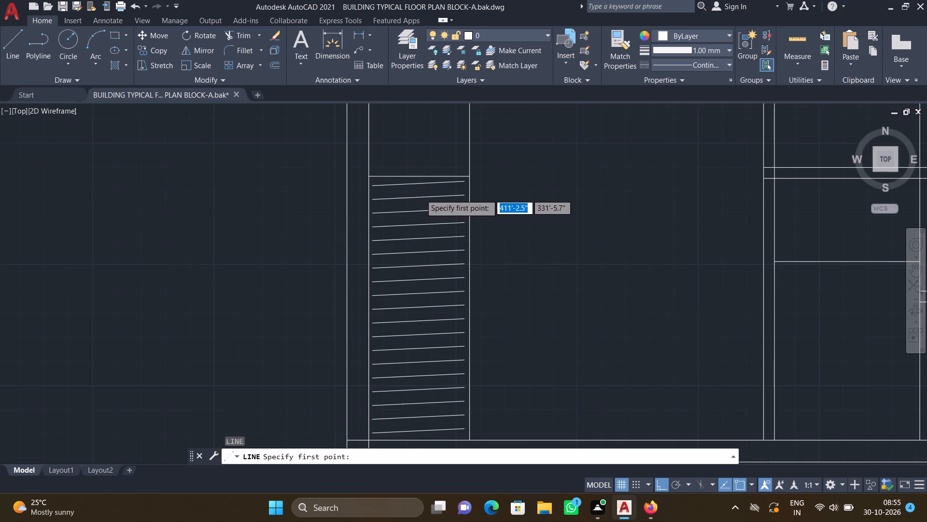
scroll(421, 194, "up", 2)
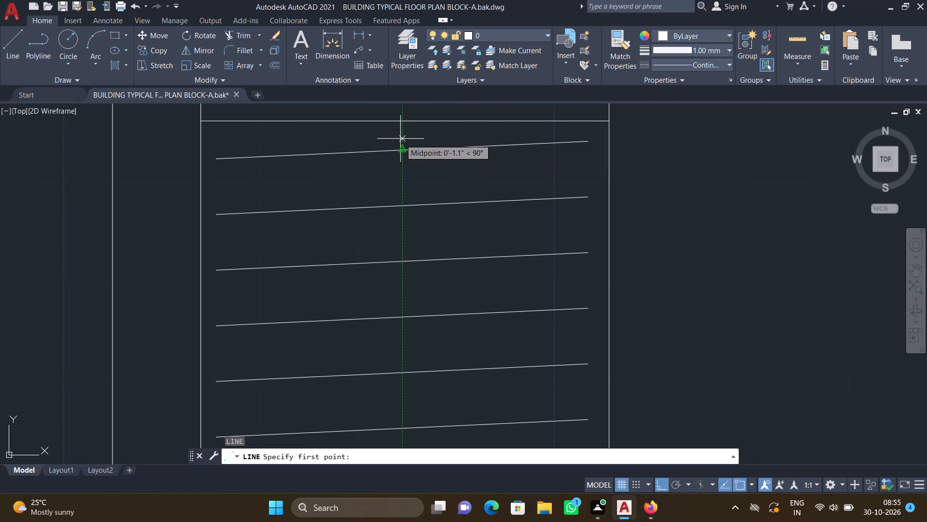
left_click(400, 135)
scroll(404, 204, "down", 3)
middle_click_drag(386, 285, 384, 231)
scroll(394, 236, "down", 1)
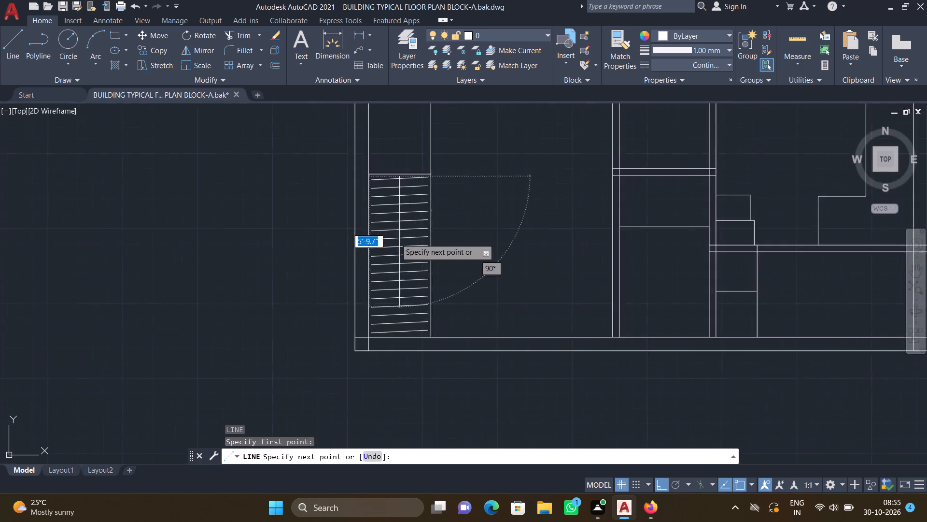
scroll(398, 240, "down", 1)
middle_click_drag(379, 302, 379, 276)
scroll(513, 341, "up", 3)
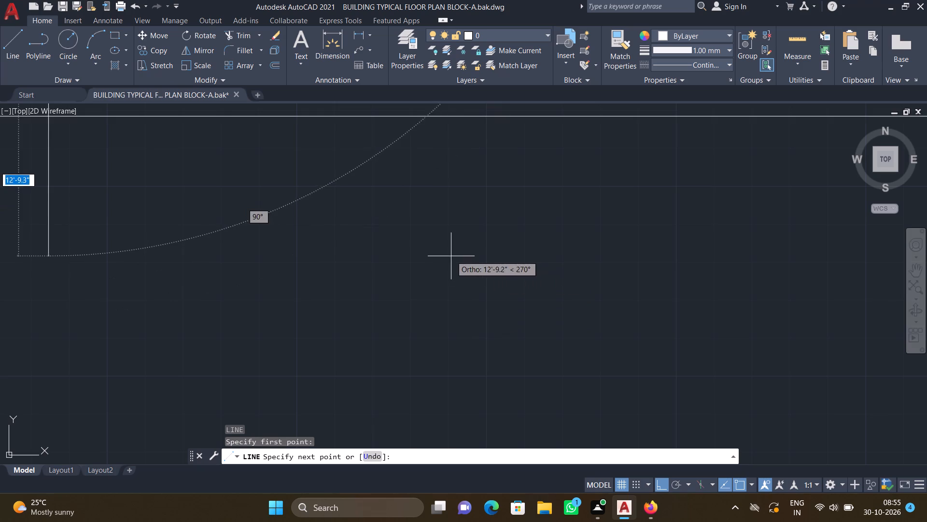
scroll(420, 264, "down", 3)
middle_click_drag(298, 255, 322, 288)
scroll(321, 245, "up", 3)
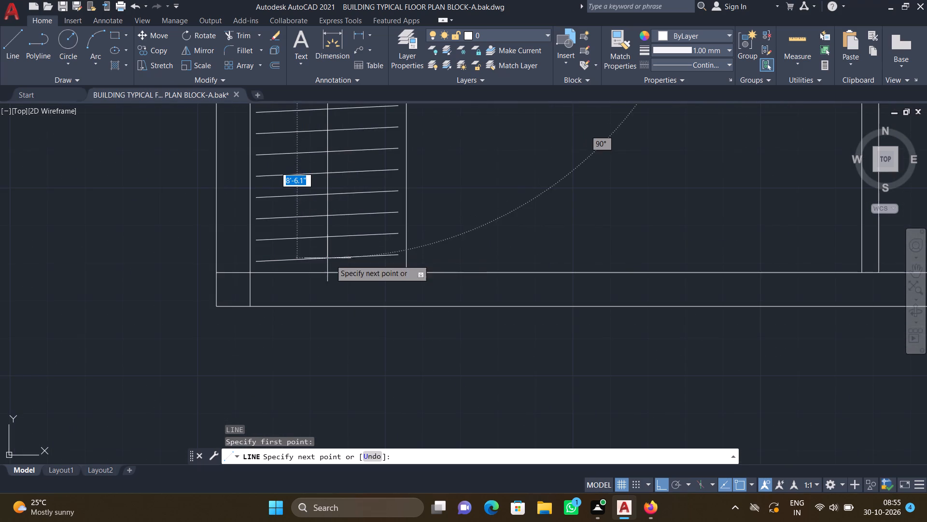
scroll(332, 266, "up", 2)
left_click(313, 269)
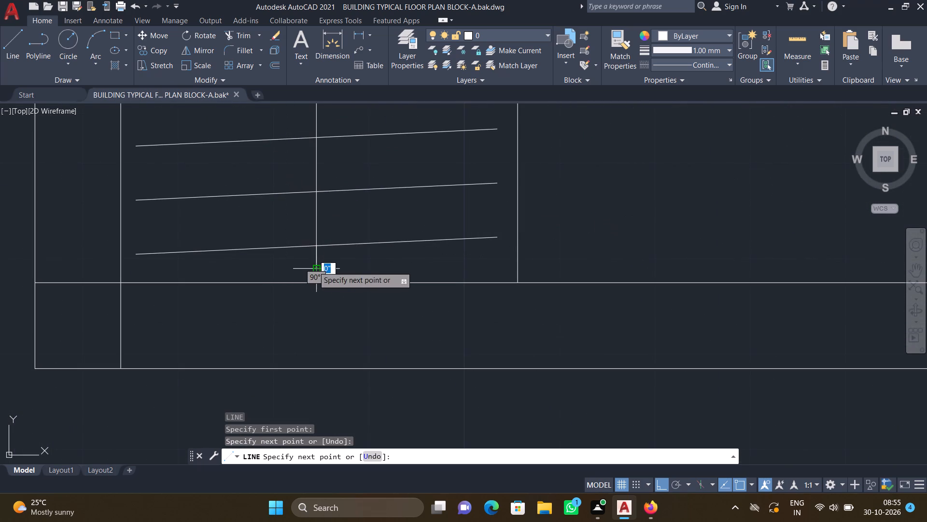
key("Return")
Draw a three-sided outline about 9'-0" wide, projecting about 3'-5" beyond the plan's top wall from the small central room's left wall line.
scroll(313, 267, "down", 3)
scroll(379, 248, "down", 5)
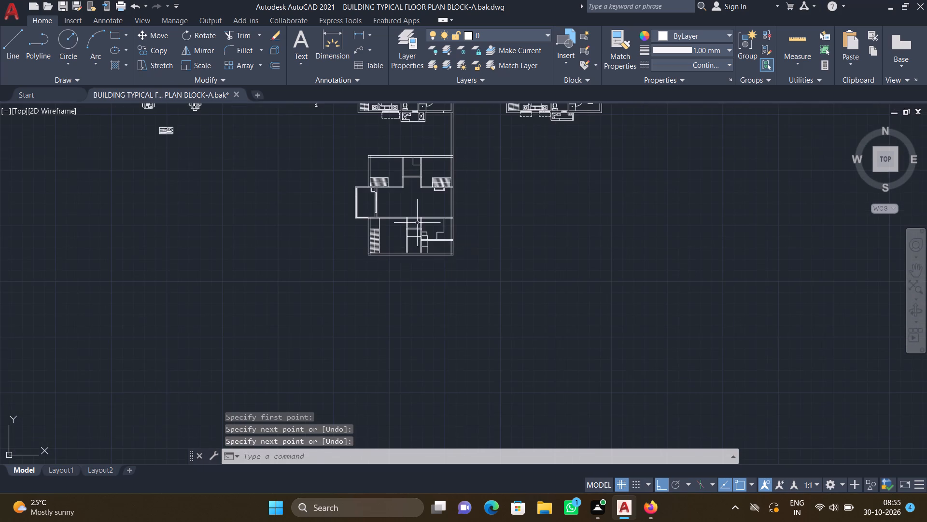
middle_click_drag(413, 222, 414, 250)
scroll(406, 183, "up", 2)
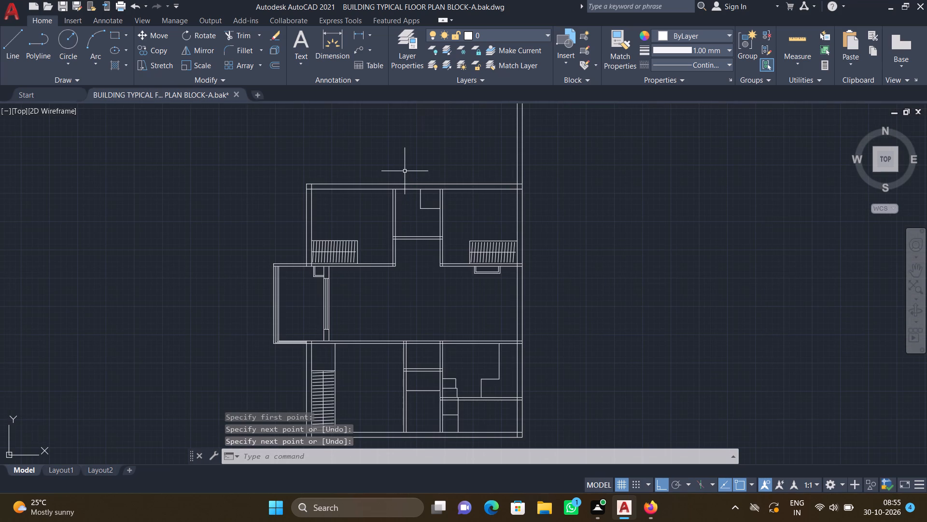
key("l")
key("Return")
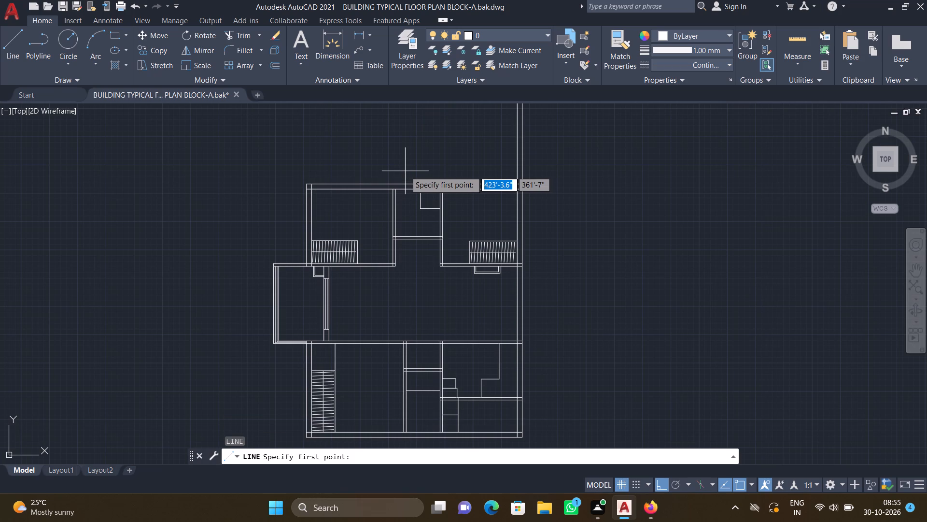
scroll(397, 189, "up", 3)
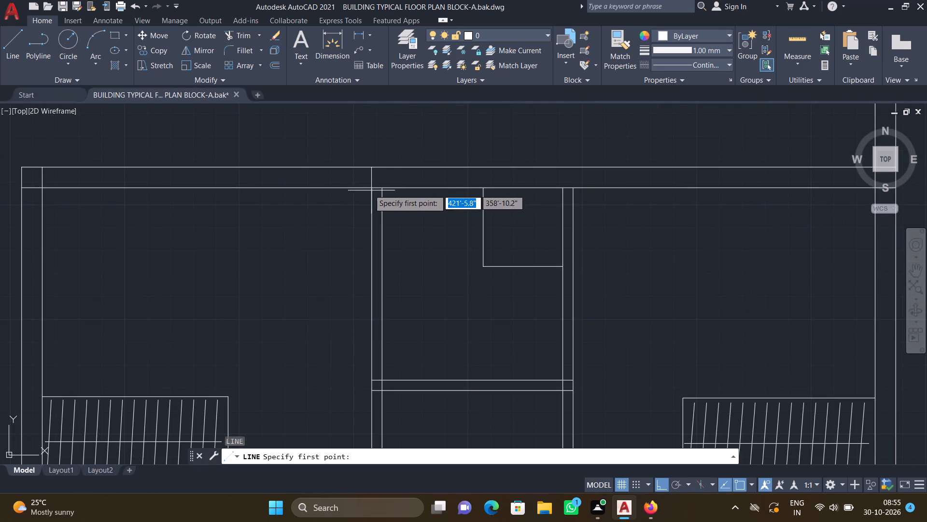
left_click(371, 187)
scroll(376, 159, "down", 2)
middle_click_drag(370, 148, 369, 152)
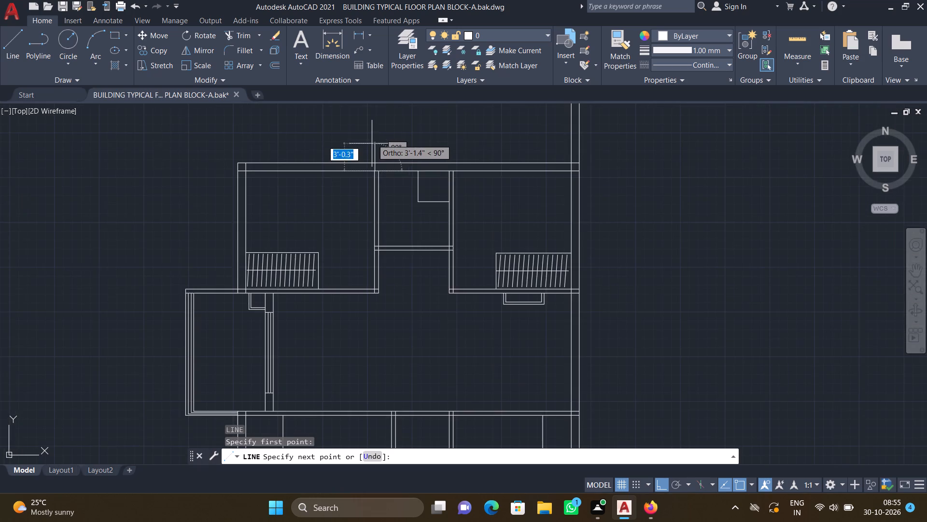
middle_click_drag(369, 152, 358, 191)
scroll(367, 170, "up", 2)
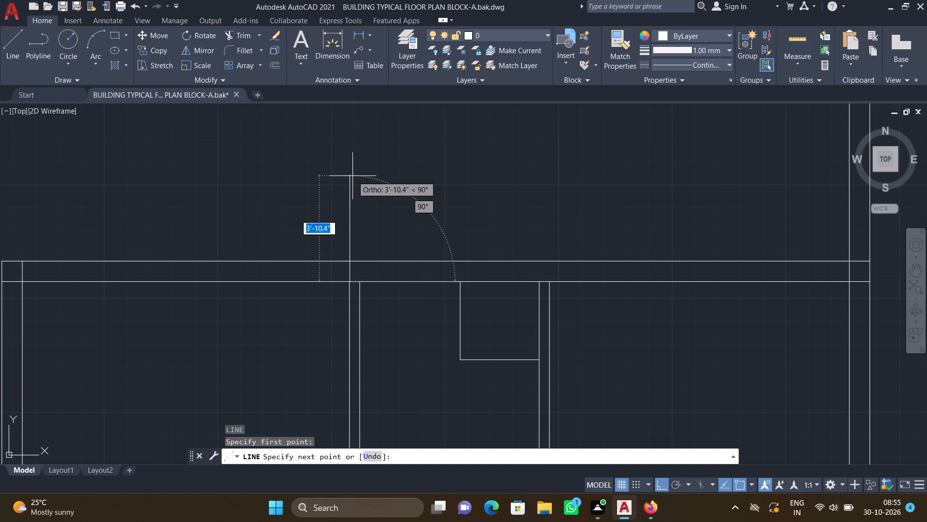
left_click(353, 169)
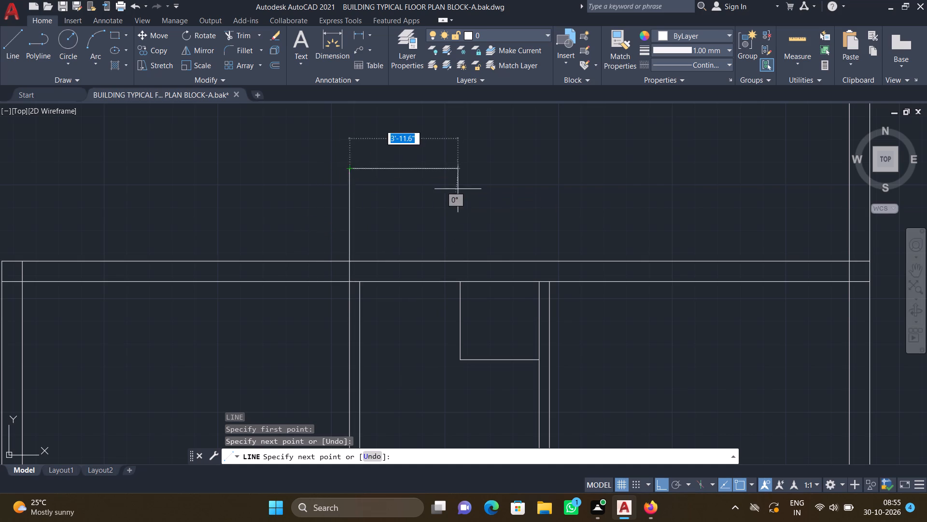
scroll(468, 189, "down", 1)
scroll(511, 196, "down", 1)
middle_click_drag(509, 195, 462, 182)
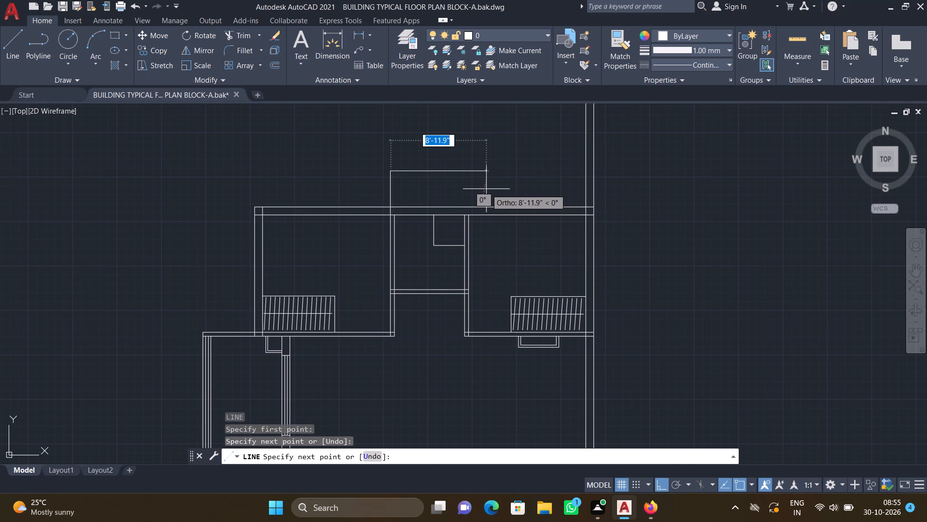
scroll(516, 192, "up", 1)
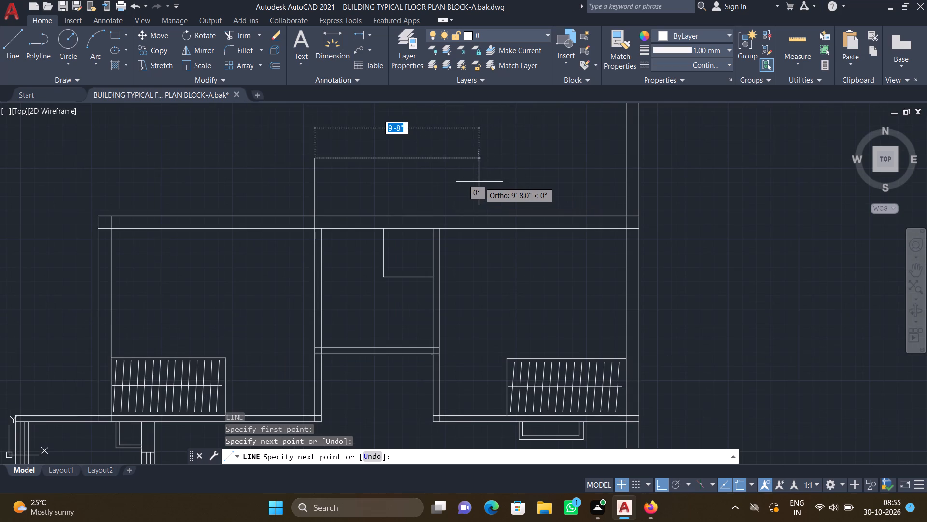
scroll(471, 180, "up", 1)
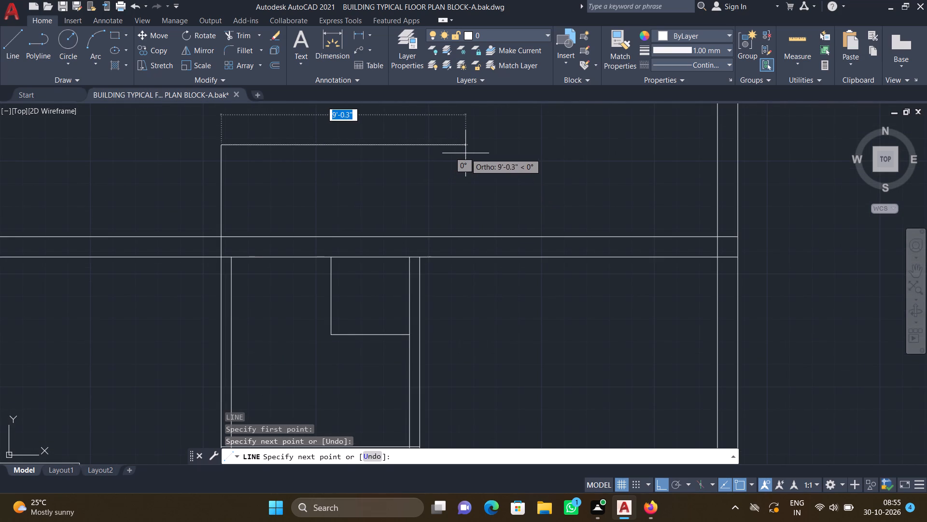
left_click_drag(465, 153, 466, 159)
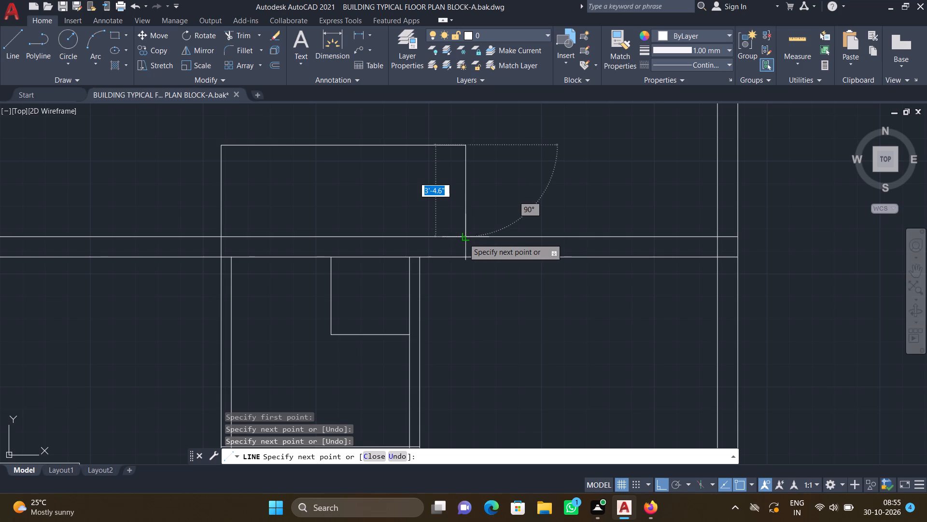
left_click(463, 238)
key("Return")
Draw an inner three-sided outline about 8'-2" wide and 2'-11" deep inside the new projection, starting and ending on the top wall's outer face.
key("l")
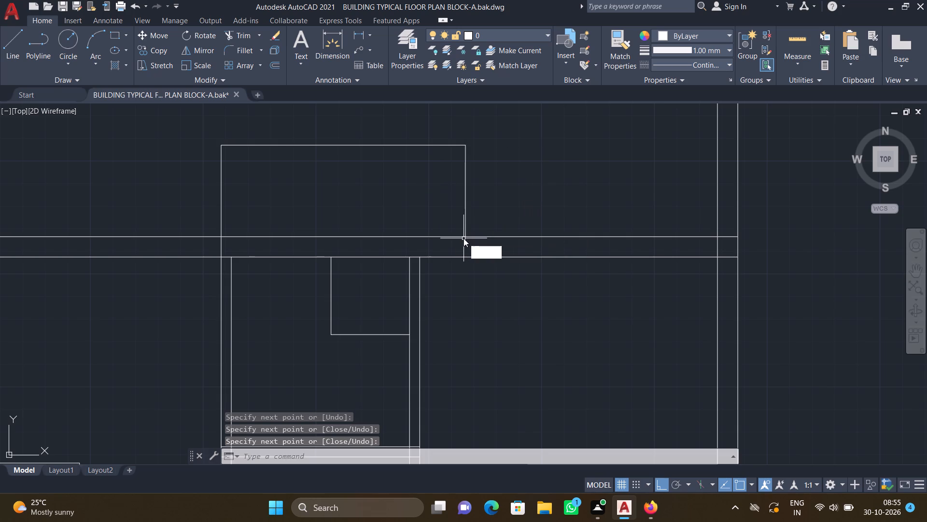
key("Return")
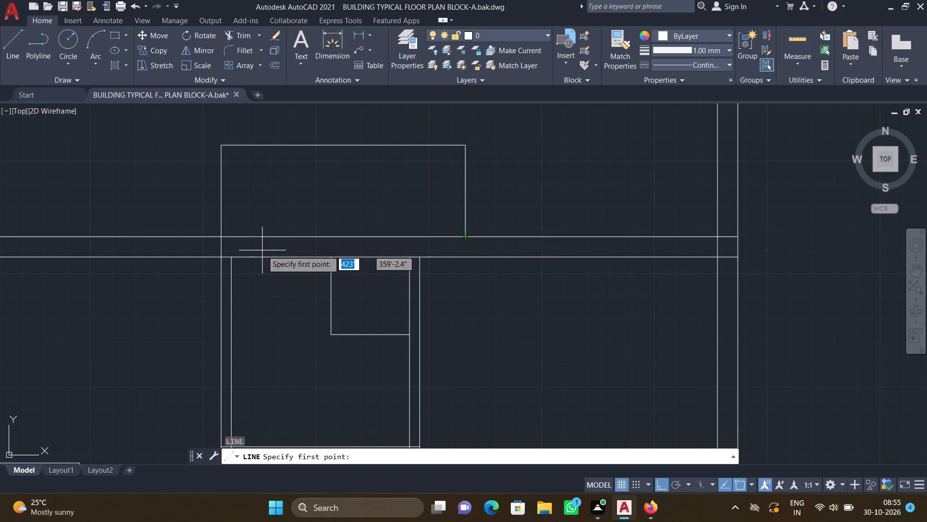
middle_click_drag(274, 250, 330, 269)
scroll(293, 258, "up", 1)
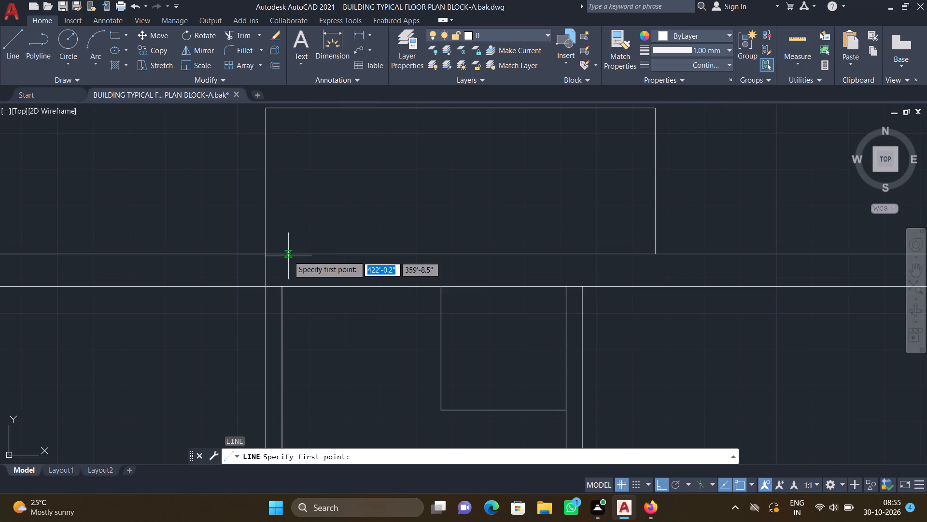
left_click(288, 254)
middle_click_drag(292, 174, 278, 216)
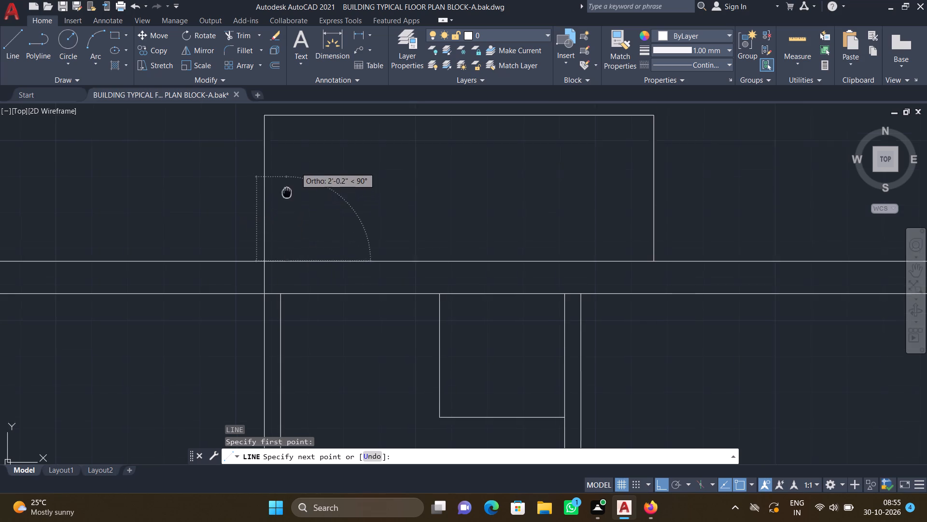
middle_click_drag(278, 216, 273, 234)
scroll(274, 192, "up", 2)
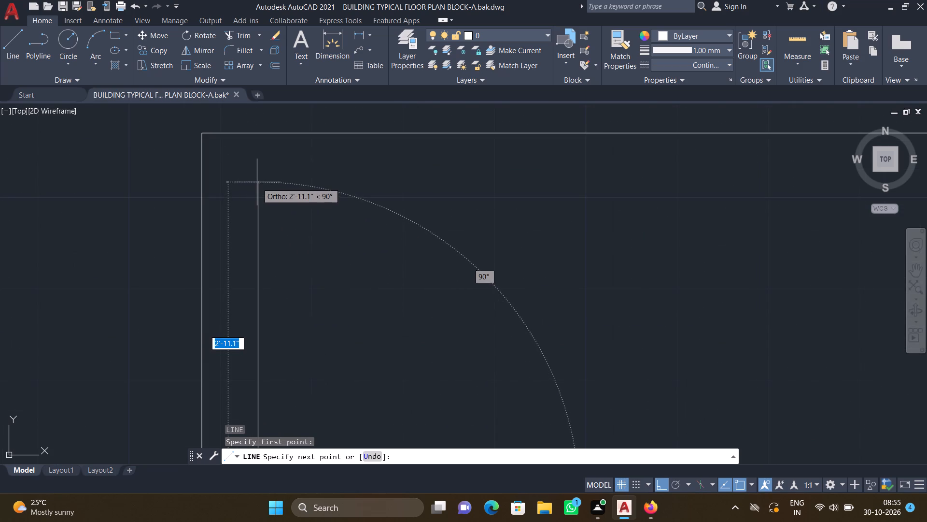
left_click_drag(257, 181, 264, 184)
scroll(416, 170, "down", 2)
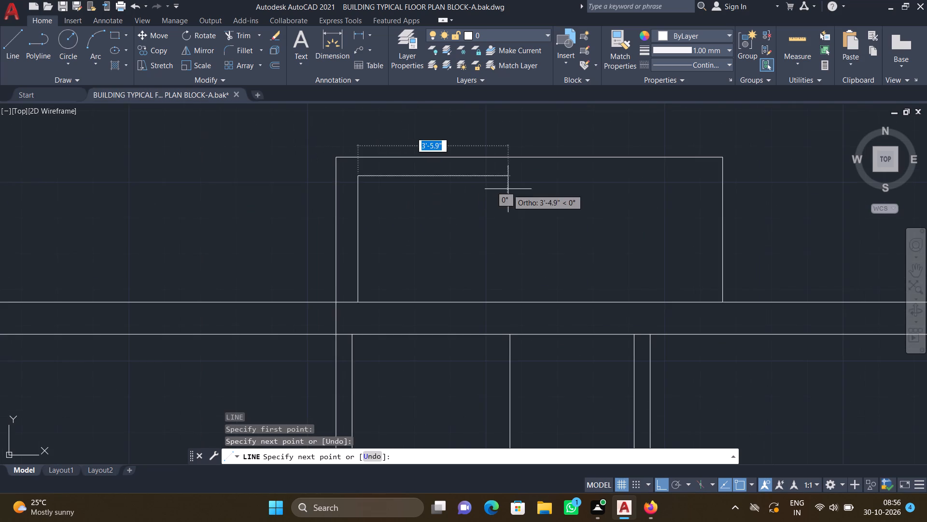
middle_click_drag(487, 183, 424, 176)
middle_click_drag(505, 184, 428, 180)
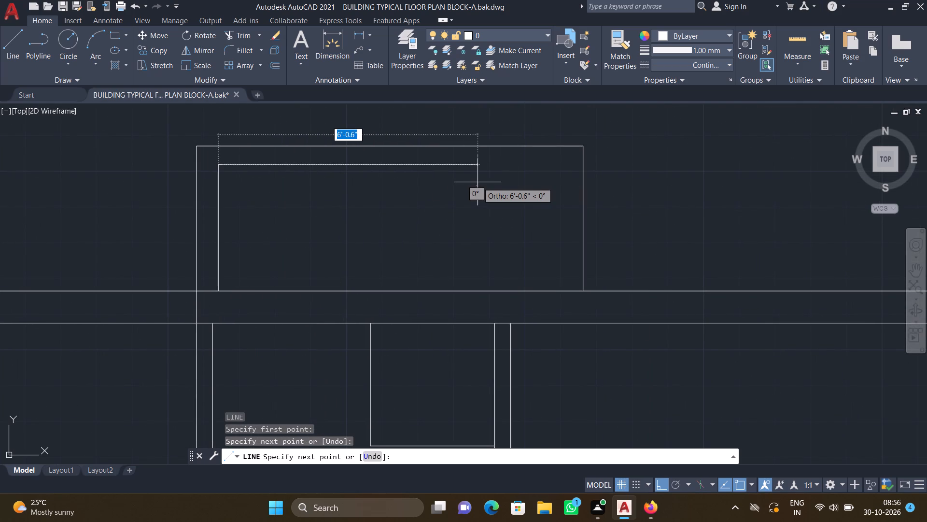
scroll(562, 179, "up", 1)
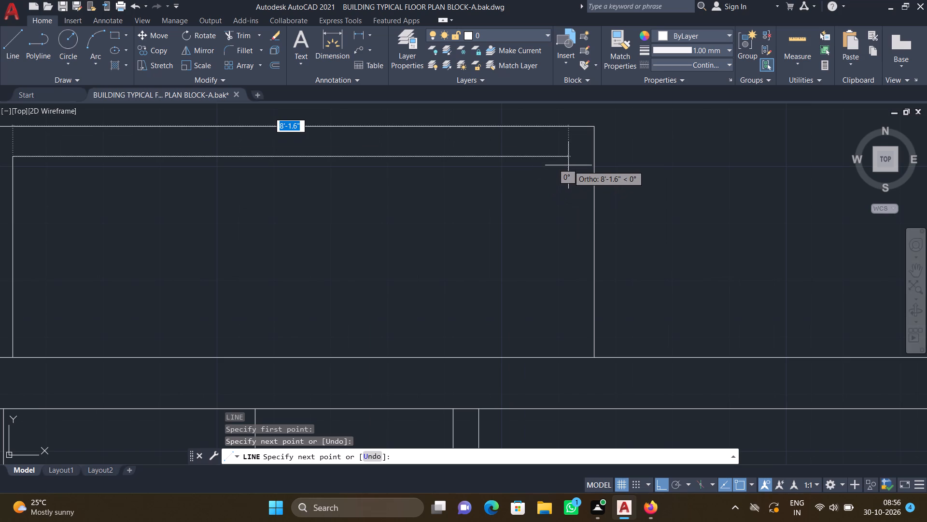
left_click(568, 162)
scroll(570, 237, "down", 1)
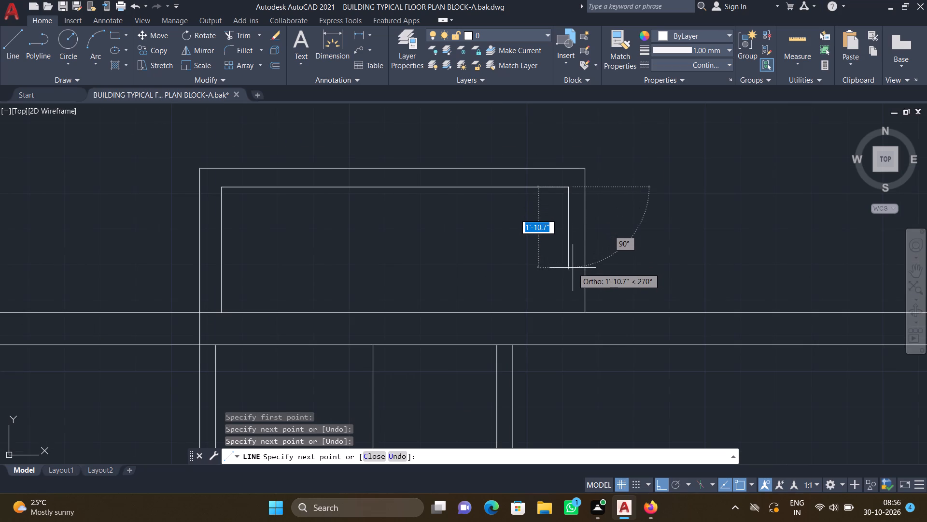
scroll(562, 282, "up", 1)
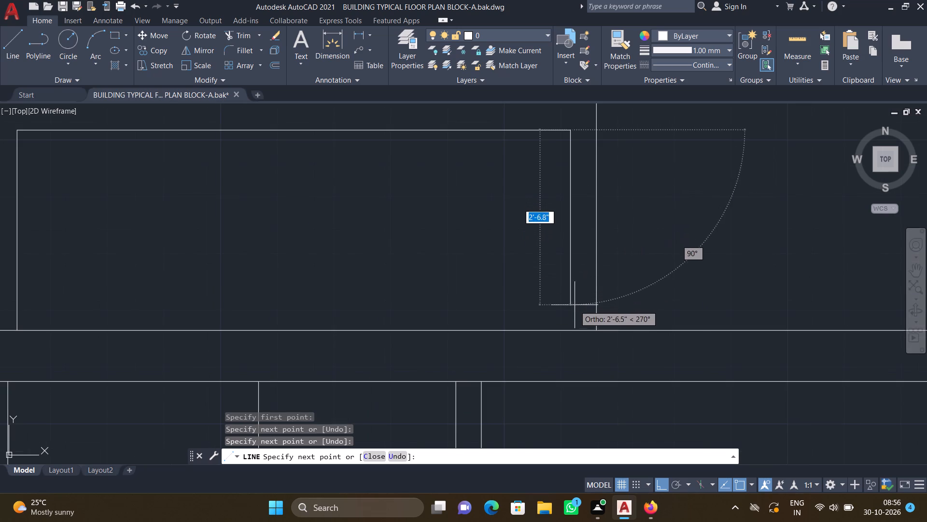
left_click(569, 329)
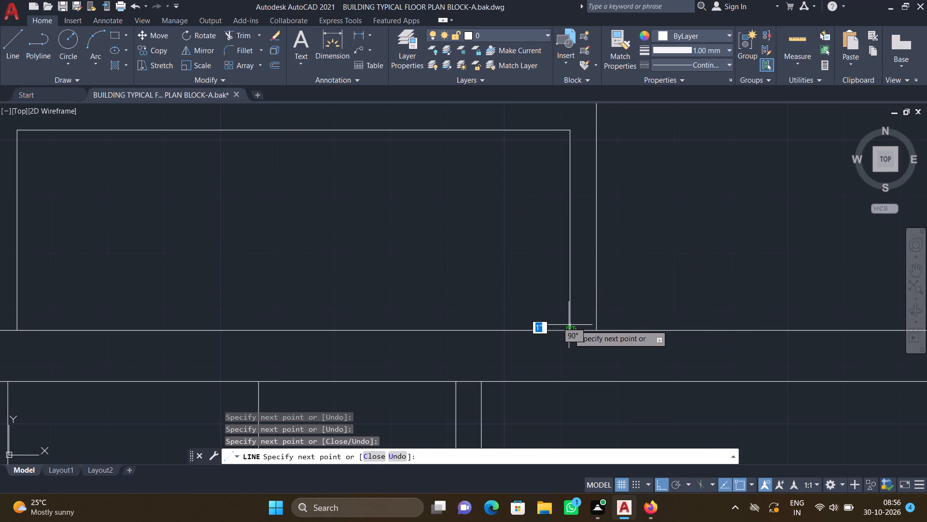
key("Return")
Draw a short vertical line about 5.3" long joining the outer and inner top lines of the upper projection, near its left corner.
scroll(414, 330, "down", 2)
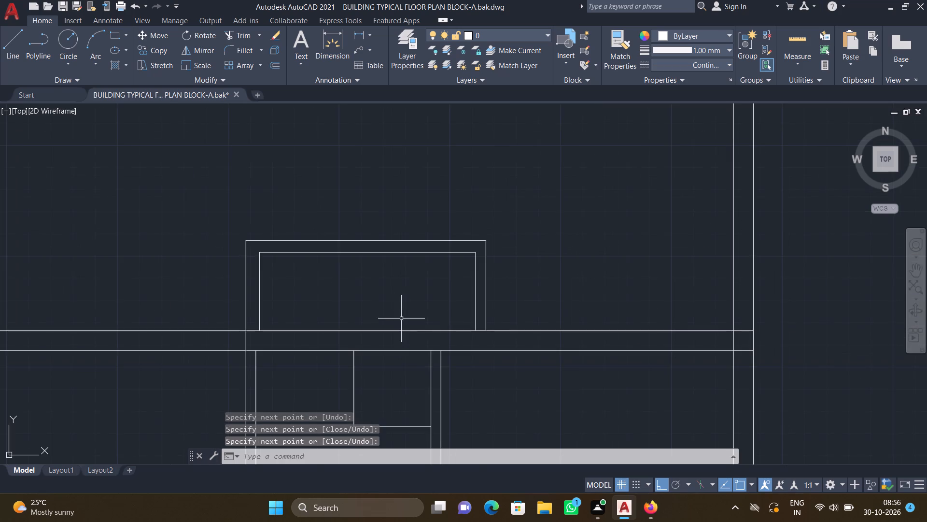
middle_click_drag(393, 307, 442, 280)
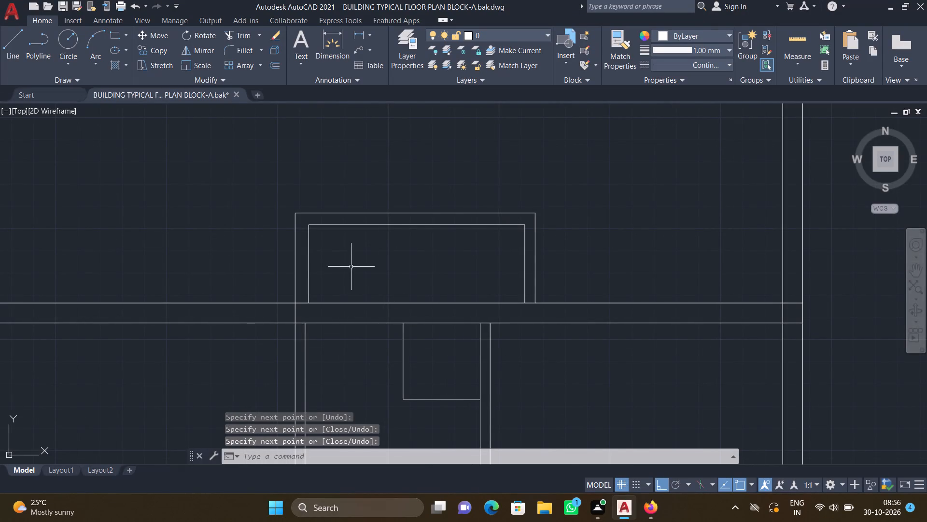
scroll(352, 254, "up", 1)
key("l")
key("Return")
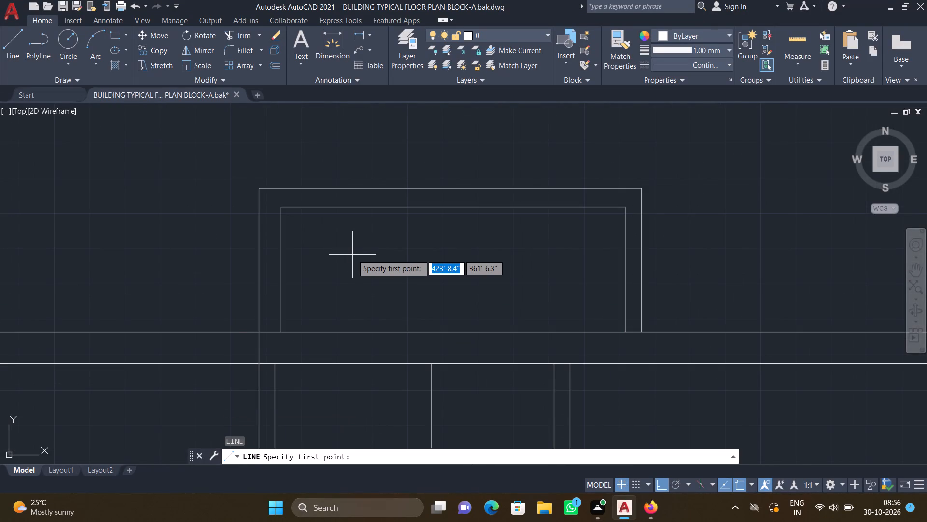
middle_click_drag(347, 246, 406, 263)
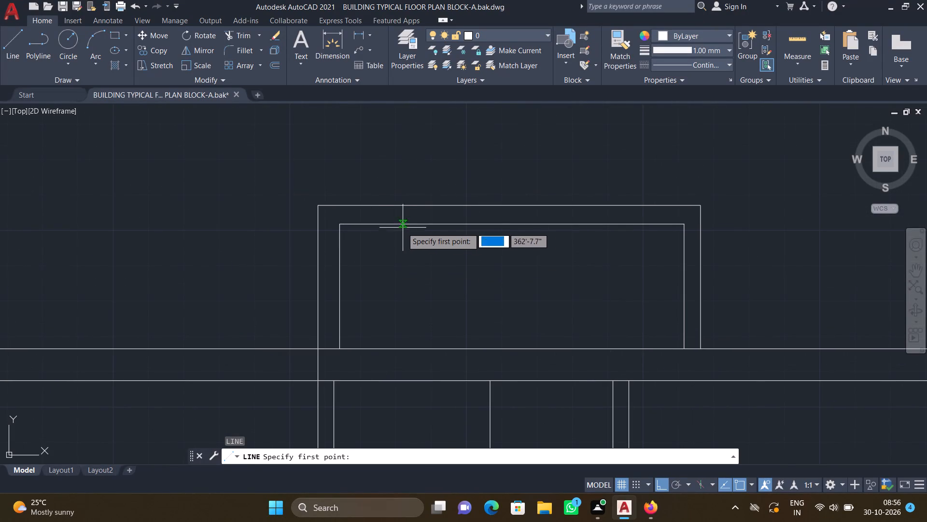
scroll(397, 224, "up", 2)
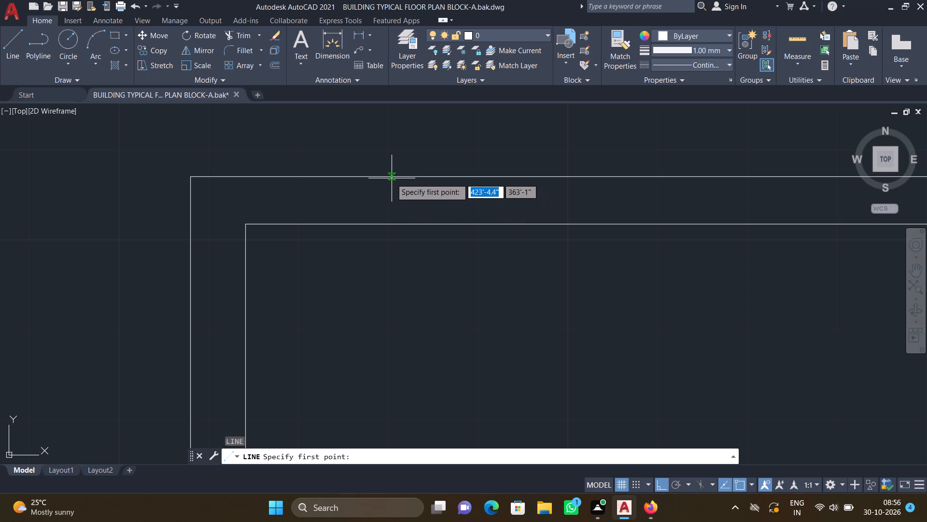
left_click_drag(390, 177, 391, 184)
scroll(392, 213, "up", 1)
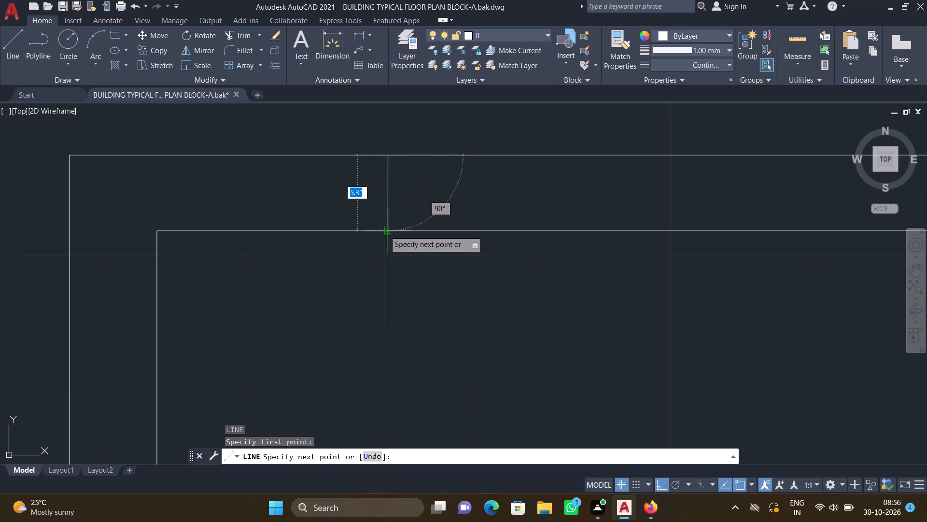
left_click(384, 231)
key("Return")
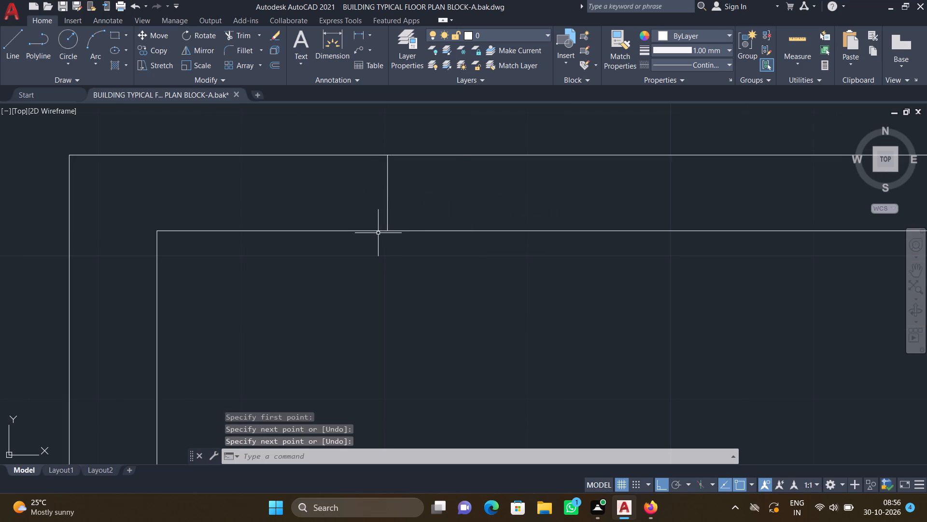
Draw a stepped line inside the upper projection: about 1'-9" down from the inner top line, 2'-3" right, and 1'-2" down to the wall.
scroll(363, 243, "down", 3)
middle_click_drag(326, 275, 405, 246)
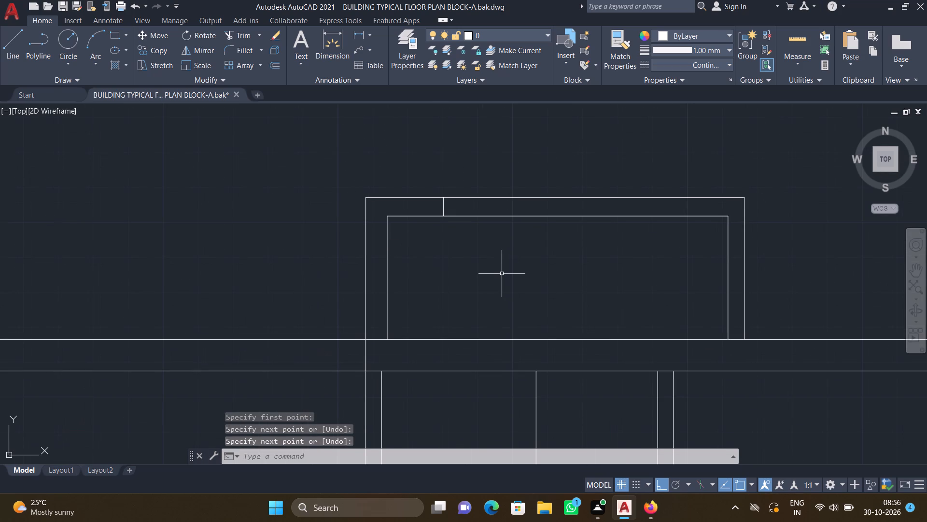
key("l")
key("Return")
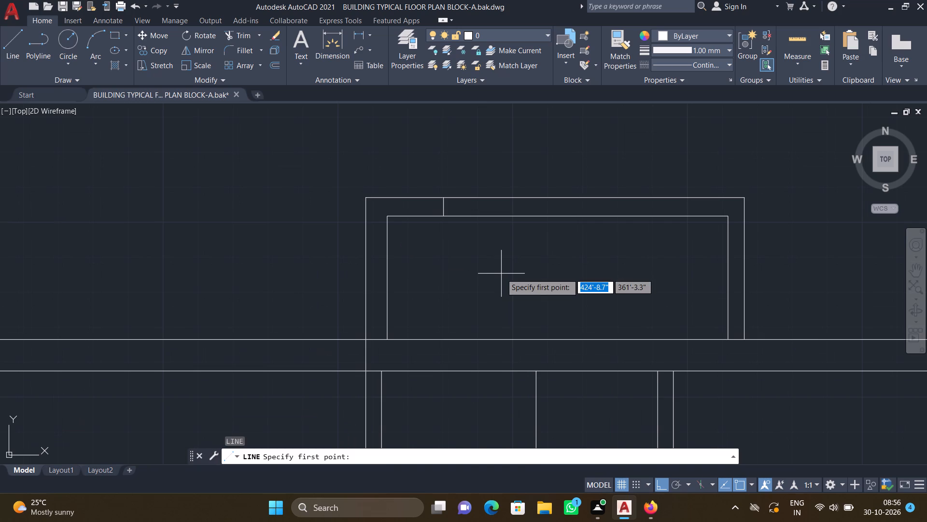
middle_click_drag(468, 305, 436, 263)
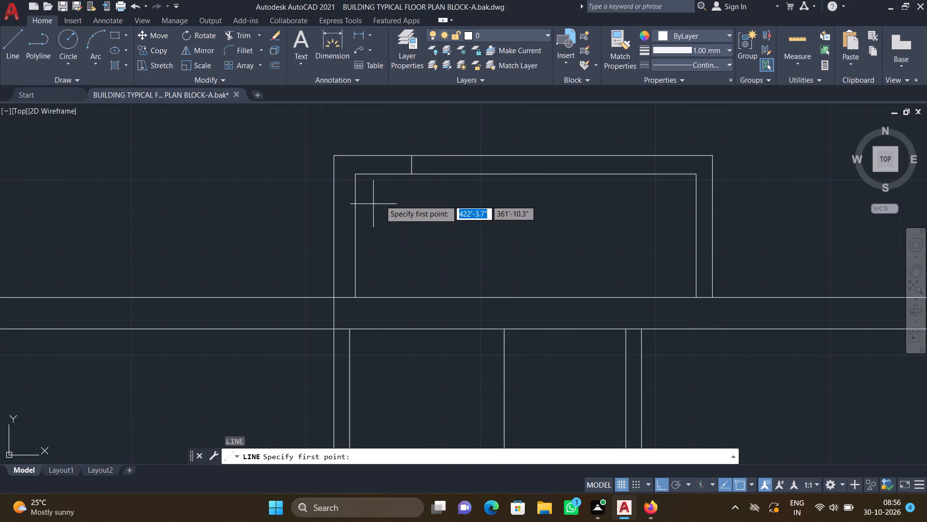
scroll(396, 185, "up", 2)
middle_click_drag(407, 196, 374, 187)
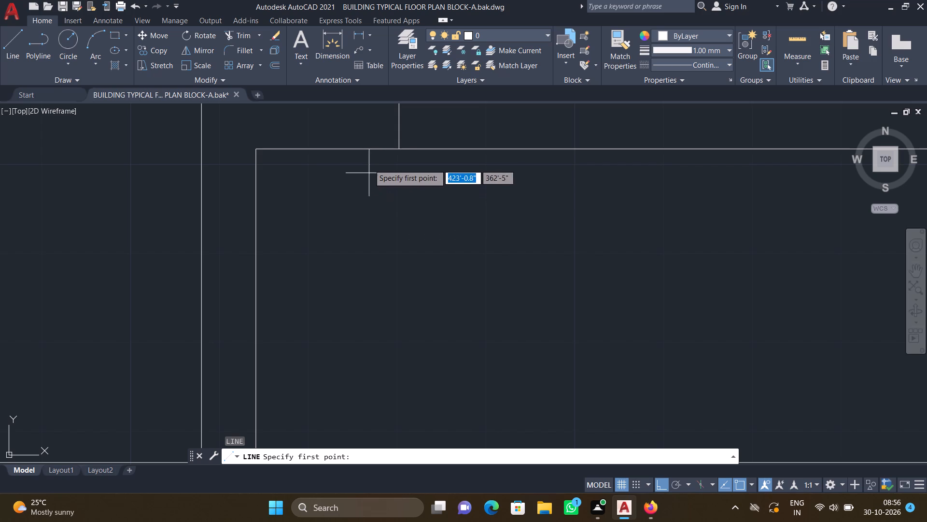
scroll(375, 152, "up", 2)
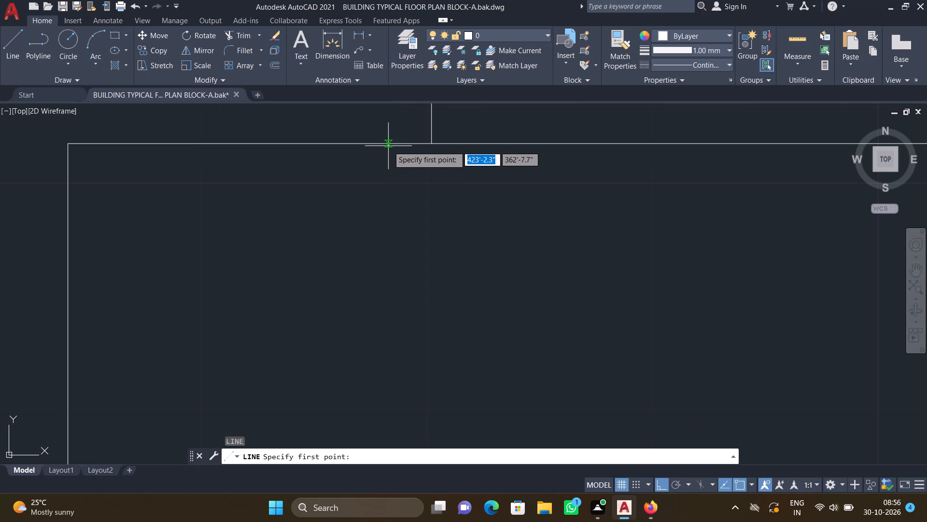
left_click(387, 143)
scroll(393, 211, "down", 2)
middle_click_drag(381, 315, 373, 275)
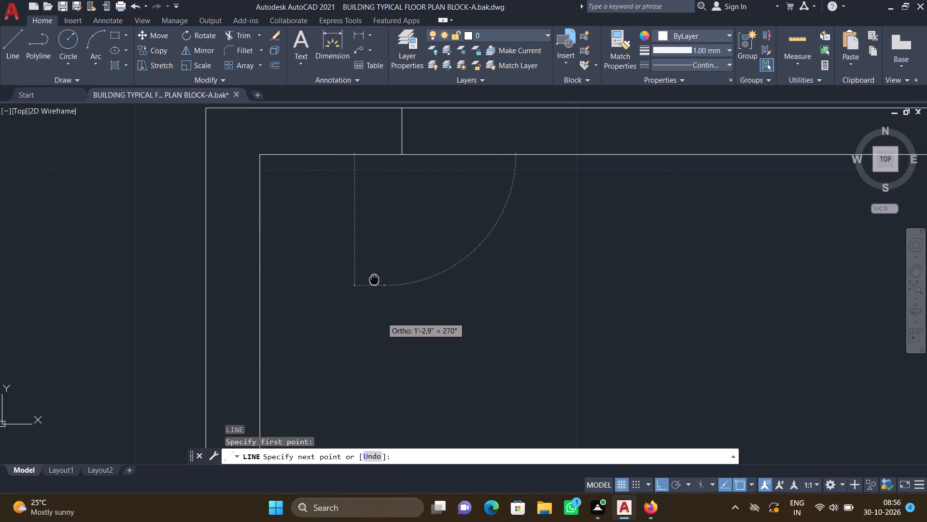
middle_click_drag(373, 275, 373, 272)
scroll(378, 275, "down", 2)
middle_click_drag(378, 292, 379, 275)
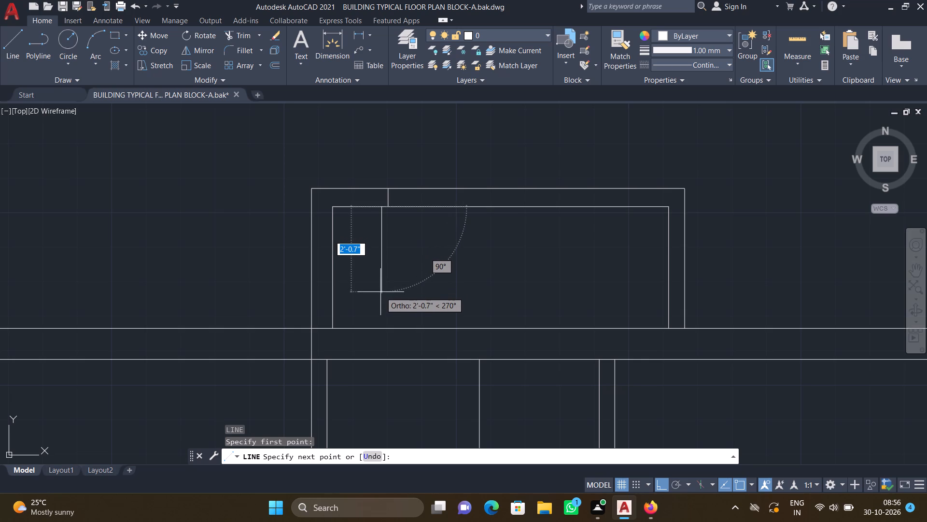
scroll(380, 292, "up", 1)
left_click(380, 275)
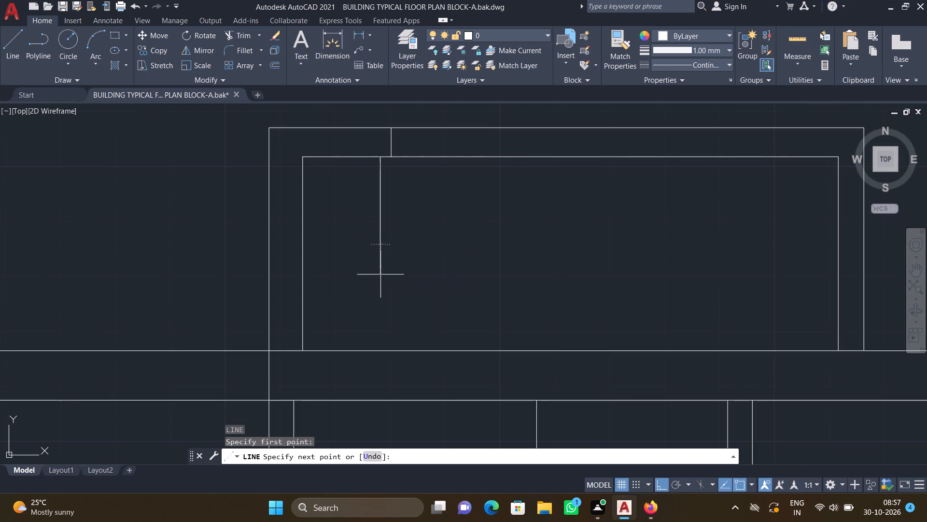
middle_click_drag(474, 290, 364, 302)
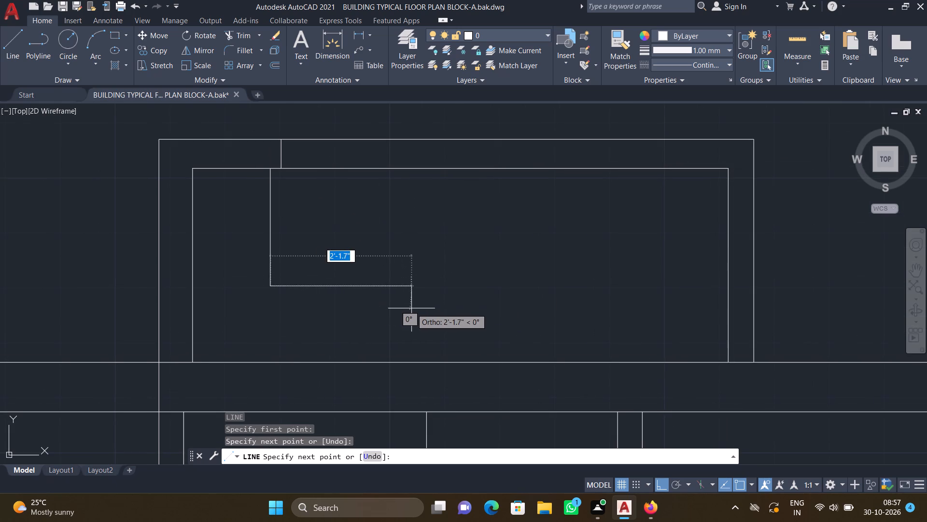
scroll(423, 304, "up", 1)
scroll(422, 297, "down", 1)
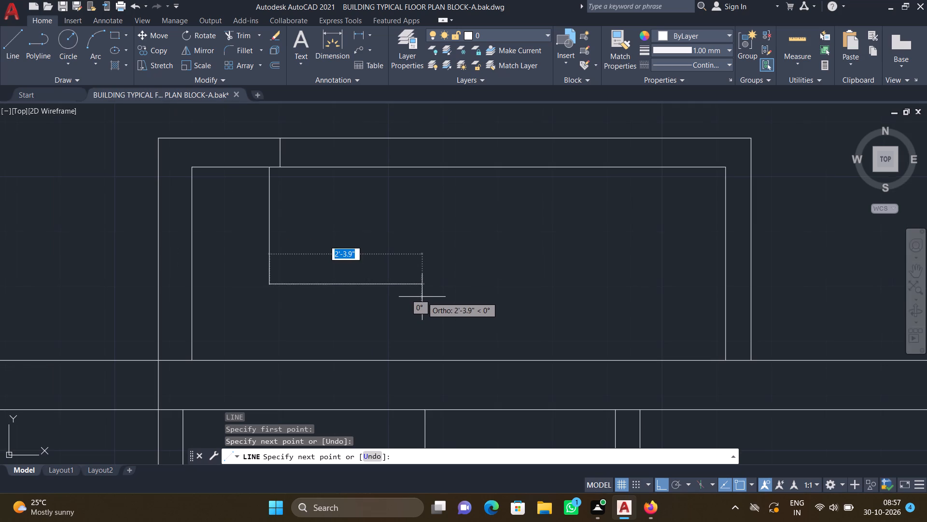
left_click(416, 291)
scroll(414, 332, "up", 2)
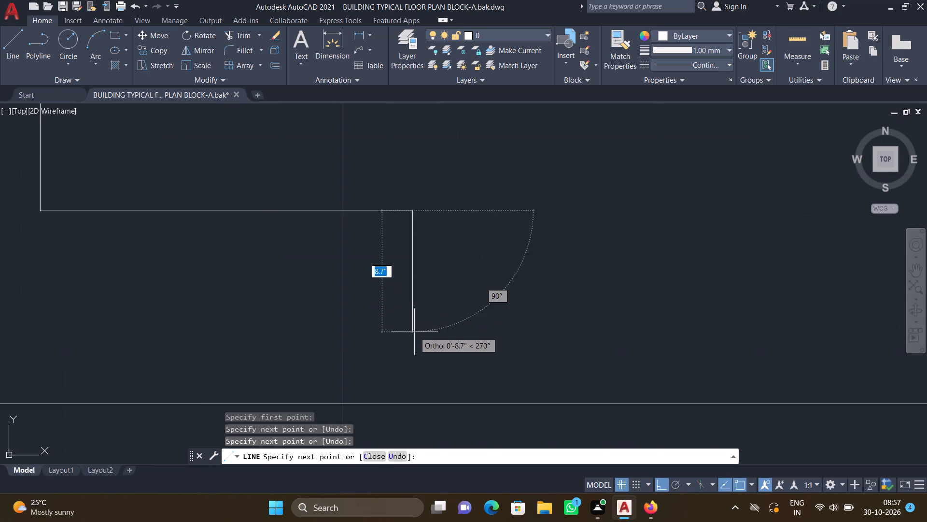
left_click(411, 404)
key("Return")
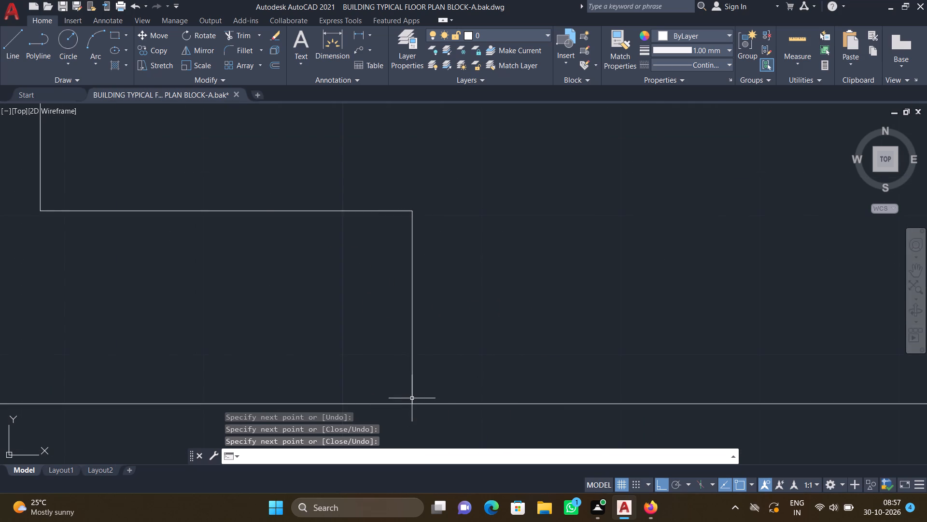
Draw a three-sided outline about 9'-7" wide, projecting about 3'-1" beyond the plan's bottom wall from the central room's left wall line.
scroll(405, 376, "down", 4)
middle_click_drag(331, 373, 354, 309)
scroll(367, 301, "down", 1)
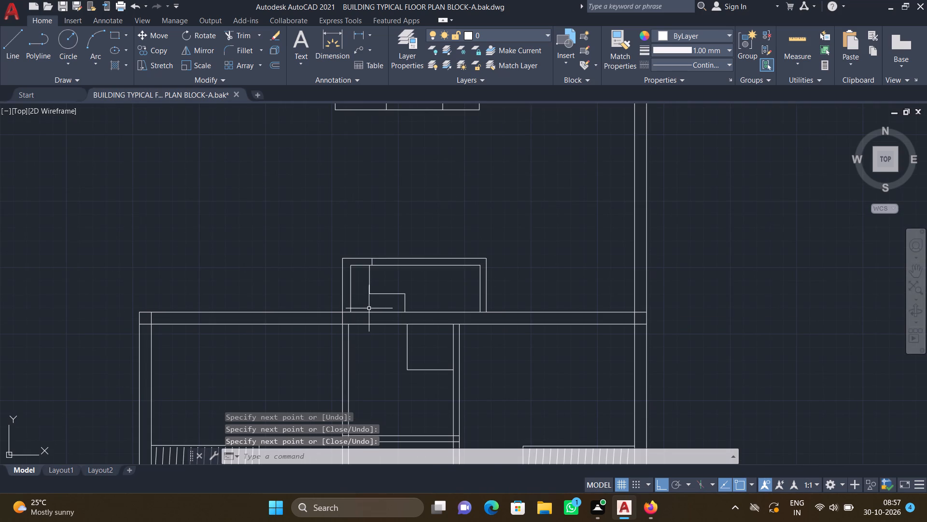
middle_click_drag(344, 290, 348, 255)
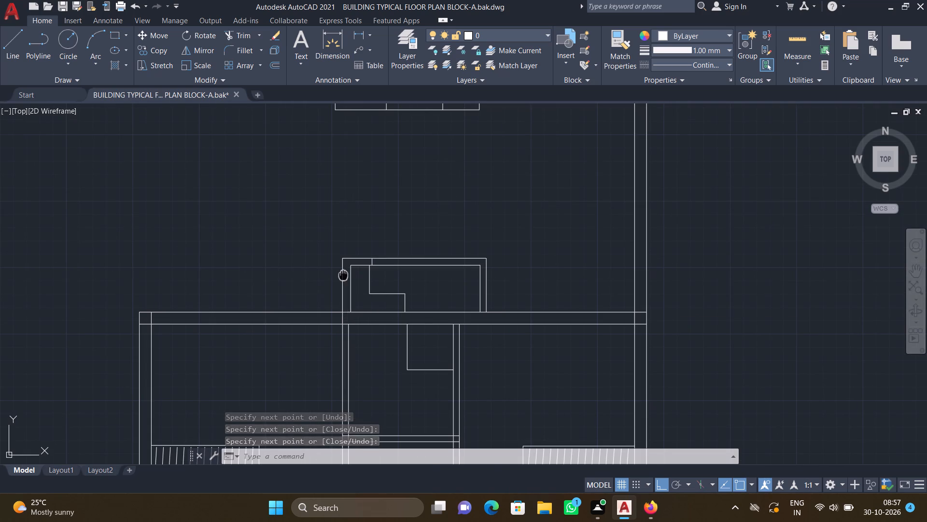
middle_click_drag(348, 255, 354, 231)
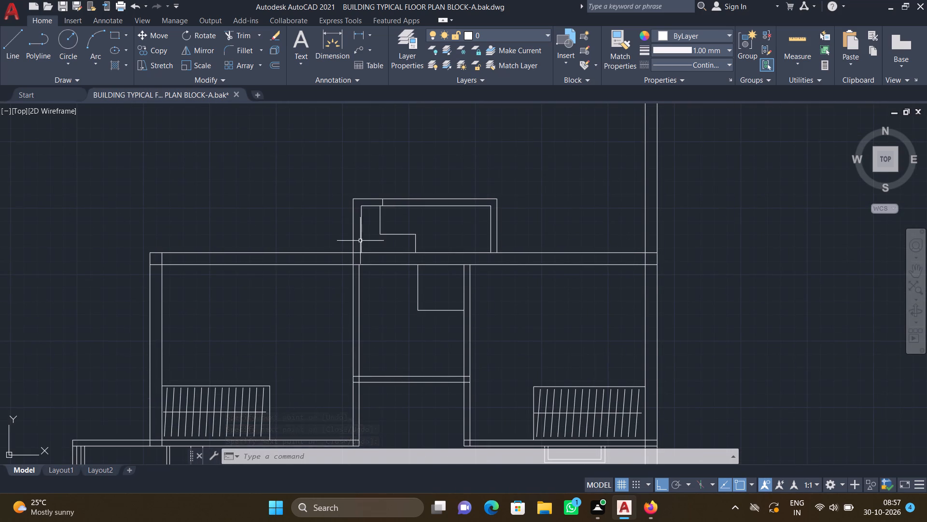
scroll(363, 245, "down", 2)
middle_click_drag(320, 302, 357, 229)
middle_click_drag(358, 382, 354, 288)
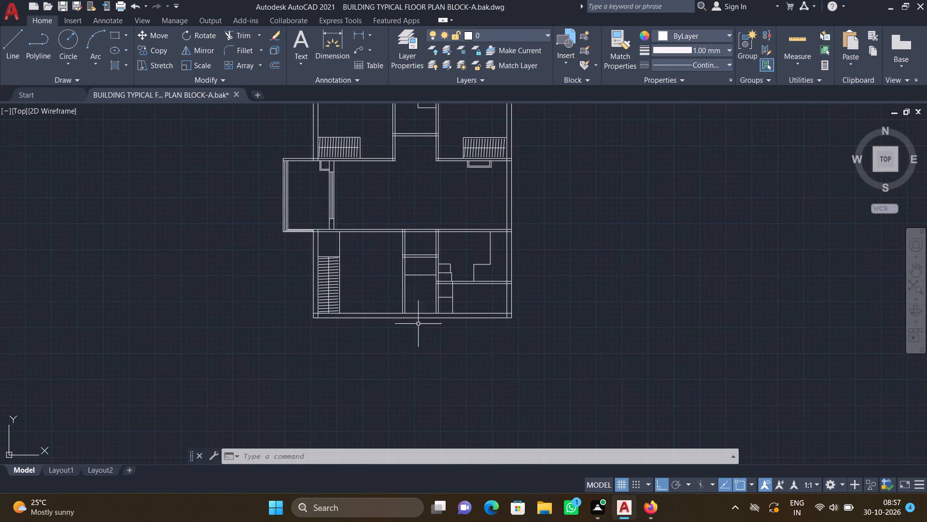
scroll(417, 326, "up", 2)
key("l")
key("Return")
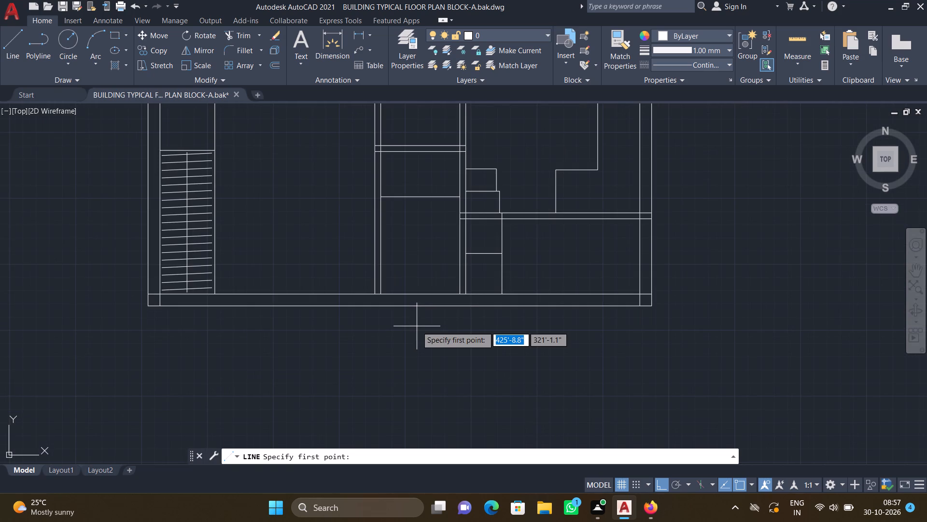
scroll(378, 318, "up", 3)
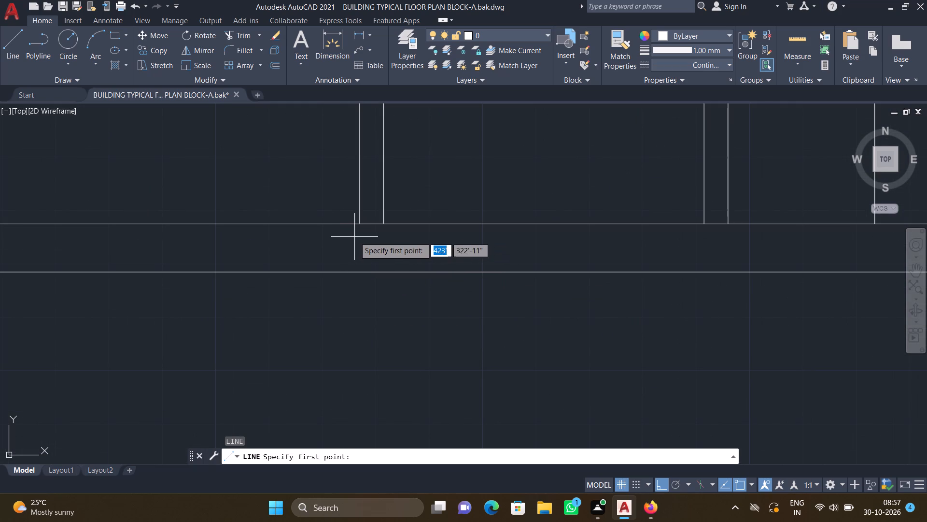
left_click(359, 227)
scroll(362, 309, "down", 3)
middle_click_drag(361, 359, 356, 327)
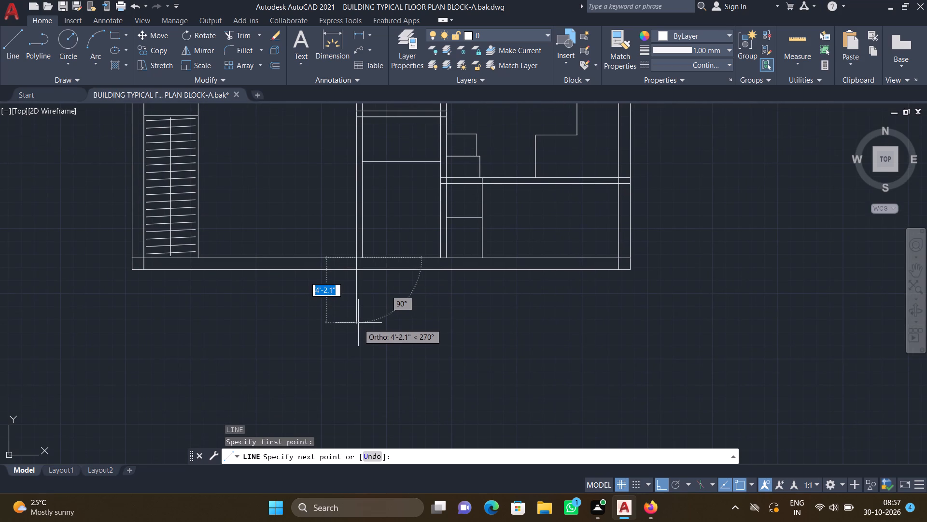
scroll(358, 320, "up", 2)
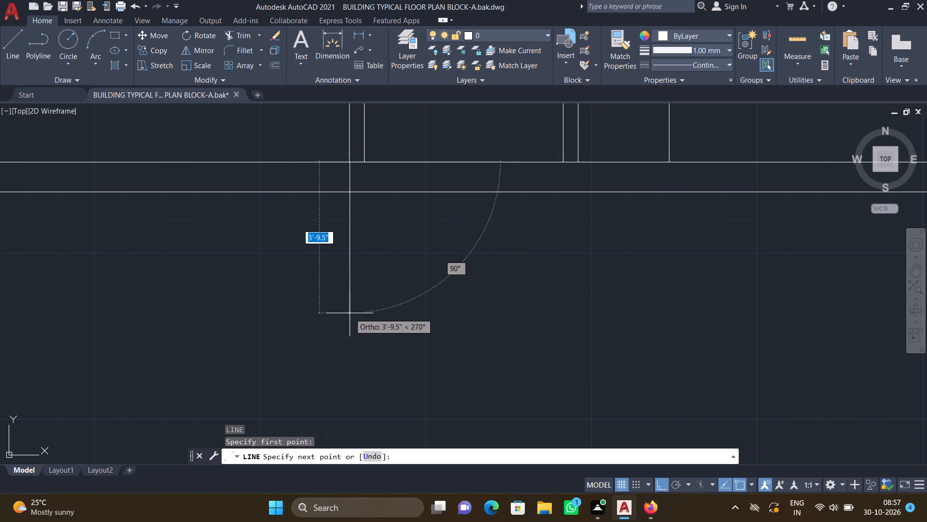
left_click(350, 315)
scroll(446, 310, "down", 1)
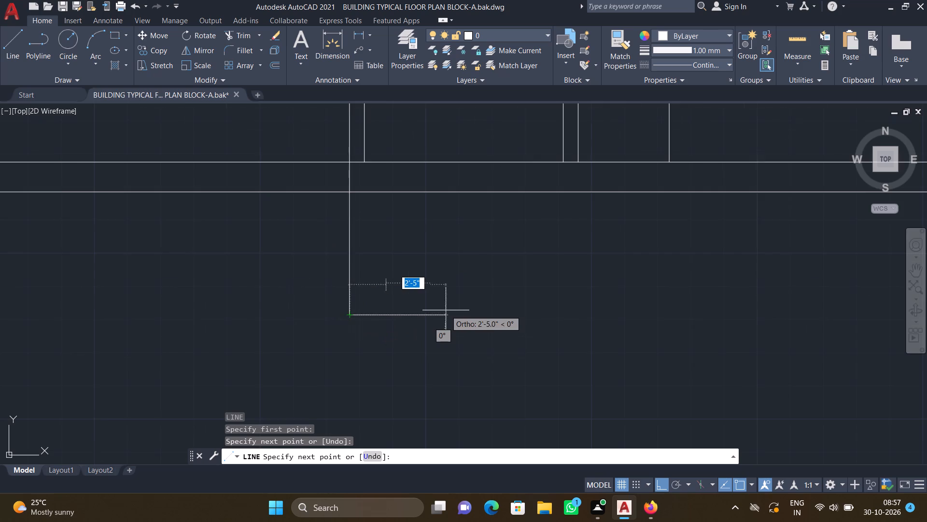
scroll(547, 306, "down", 1)
middle_click_drag(543, 314, 466, 303)
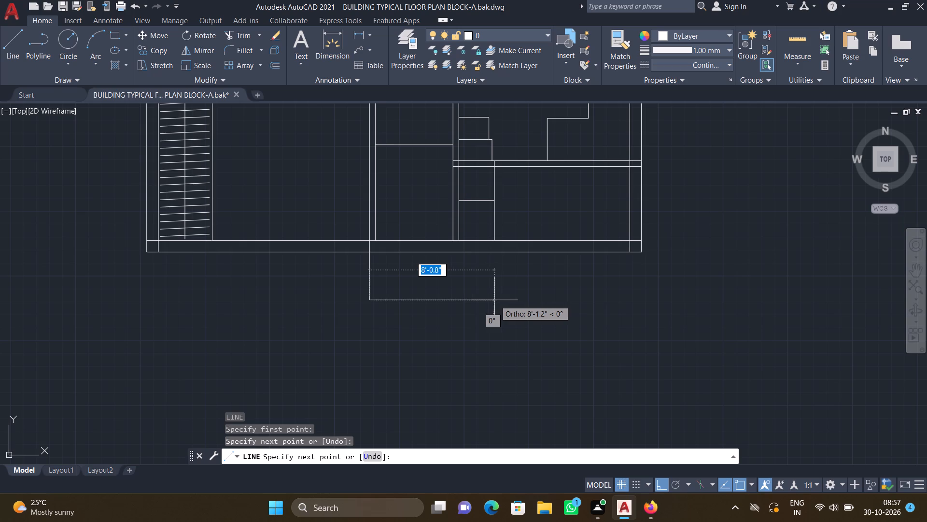
scroll(493, 306, "up", 2)
middle_click_drag(495, 304, 552, 319)
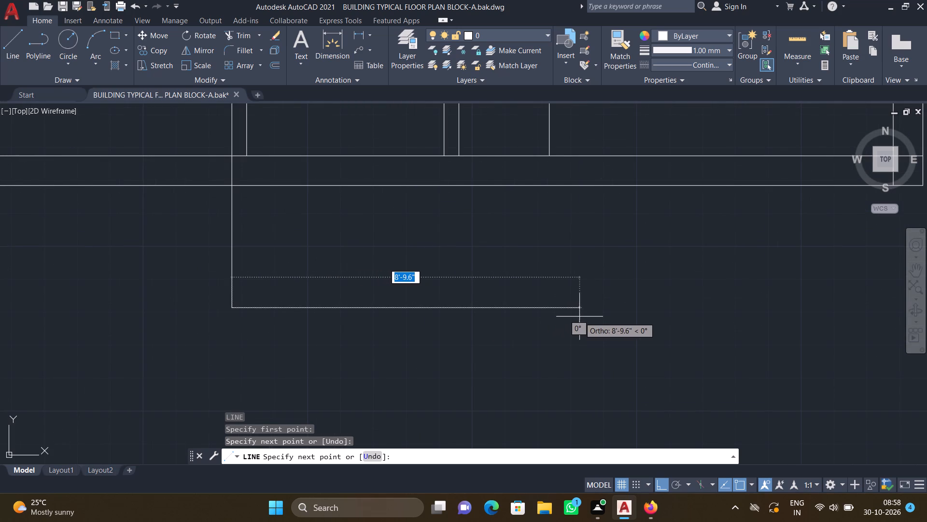
left_click(612, 305)
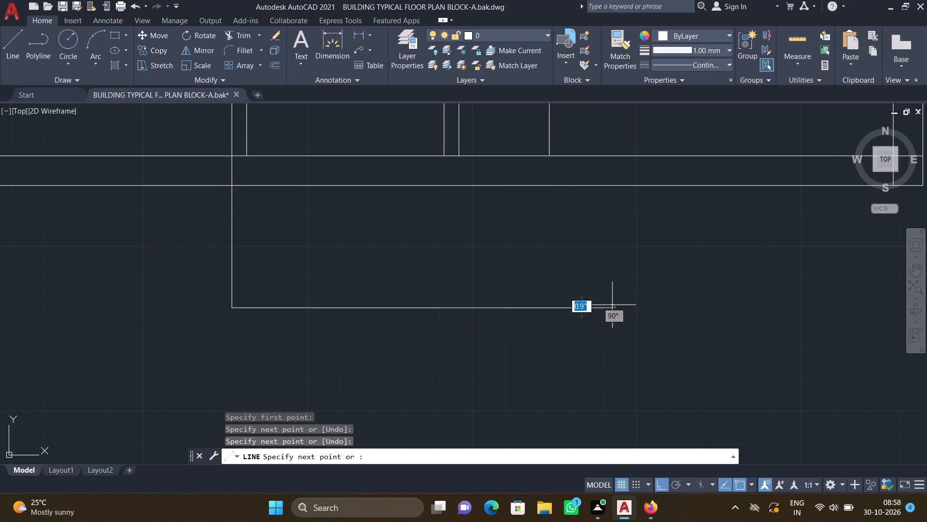
scroll(615, 214, "up", 2)
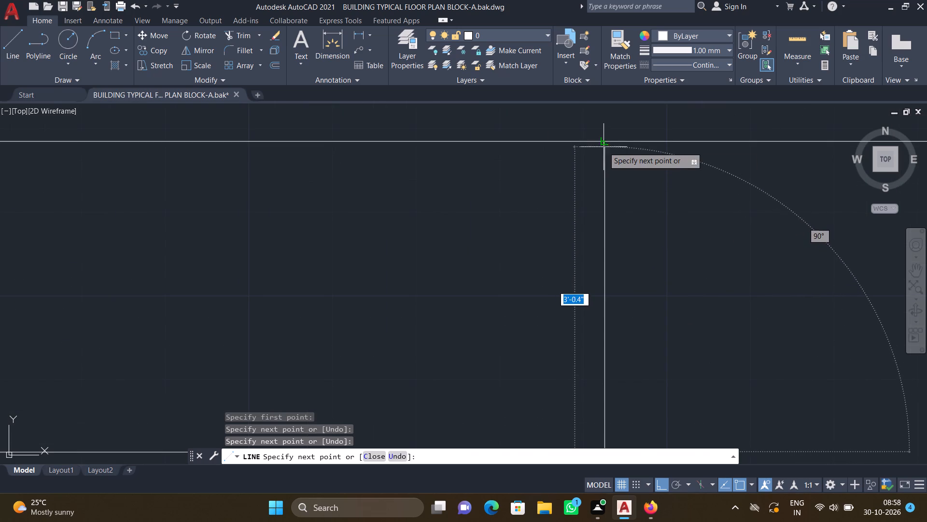
left_click(602, 142)
key("Return")
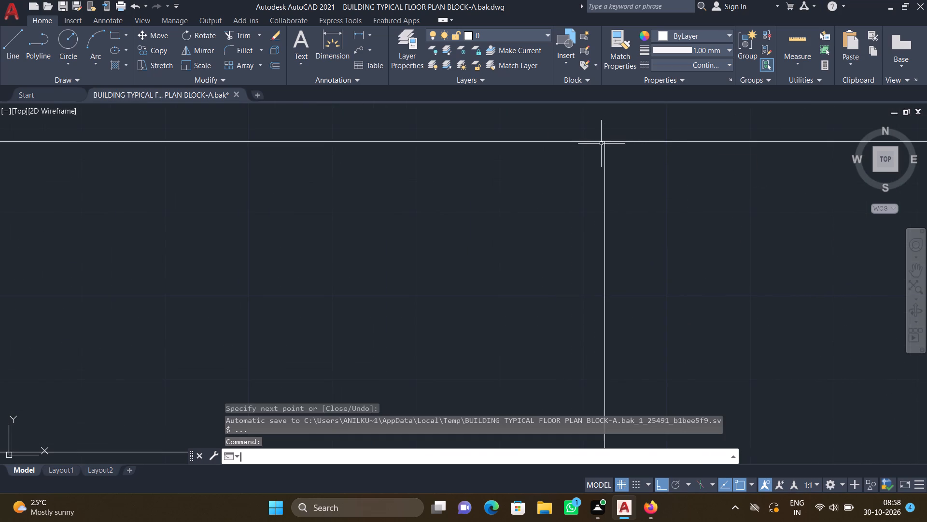
Draw an inner three-sided outline about 8'-6" wide and 2'-7" deep inside the lower projection, starting and ending on the bottom wall's outer face.
scroll(590, 140, "down", 4)
middle_click_drag(489, 219, 526, 247)
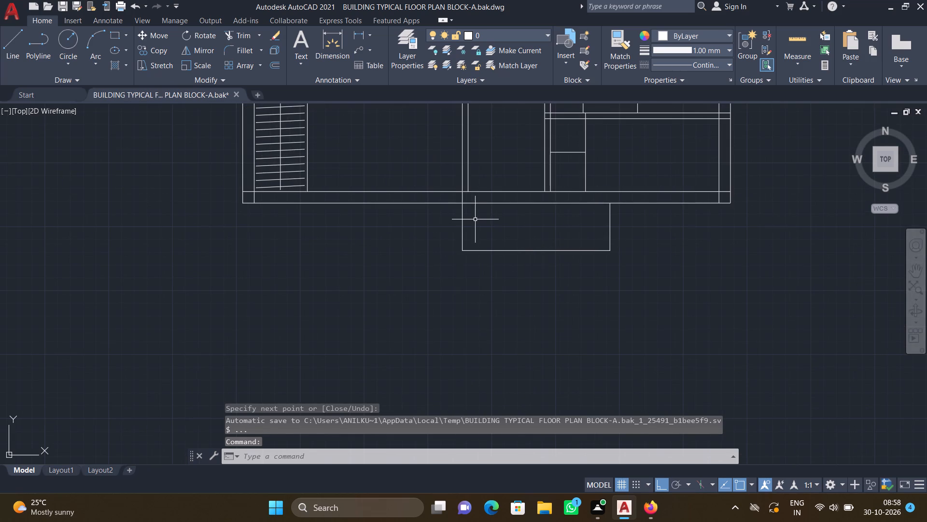
scroll(475, 219, "up", 2)
key("l")
key("Return")
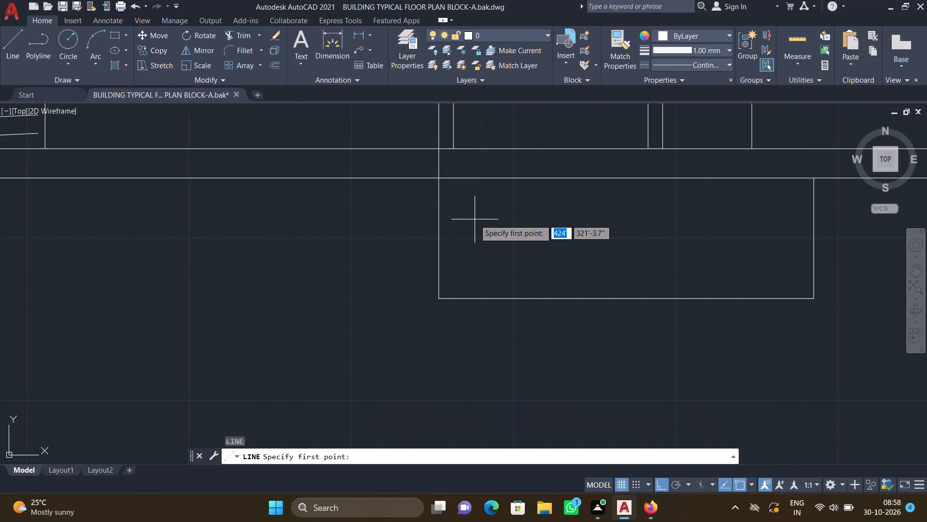
scroll(453, 188, "up", 1)
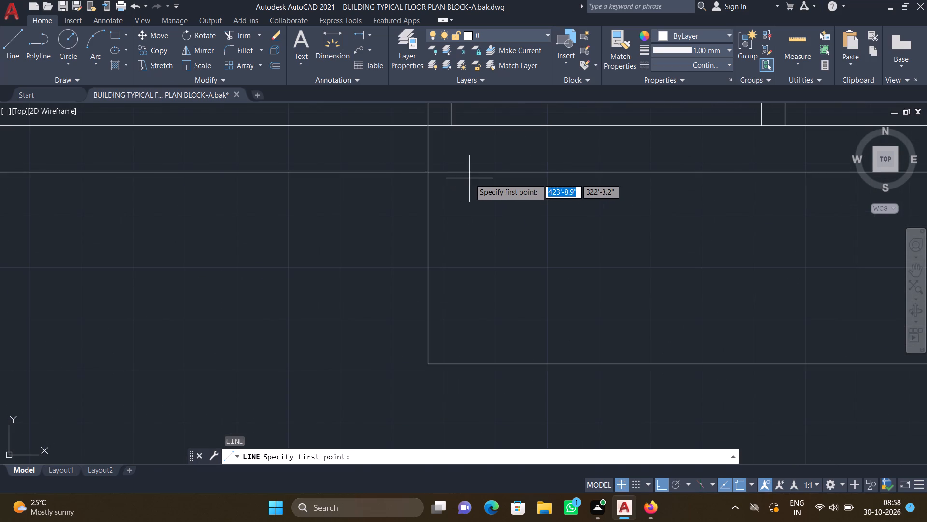
scroll(467, 178, "up", 1)
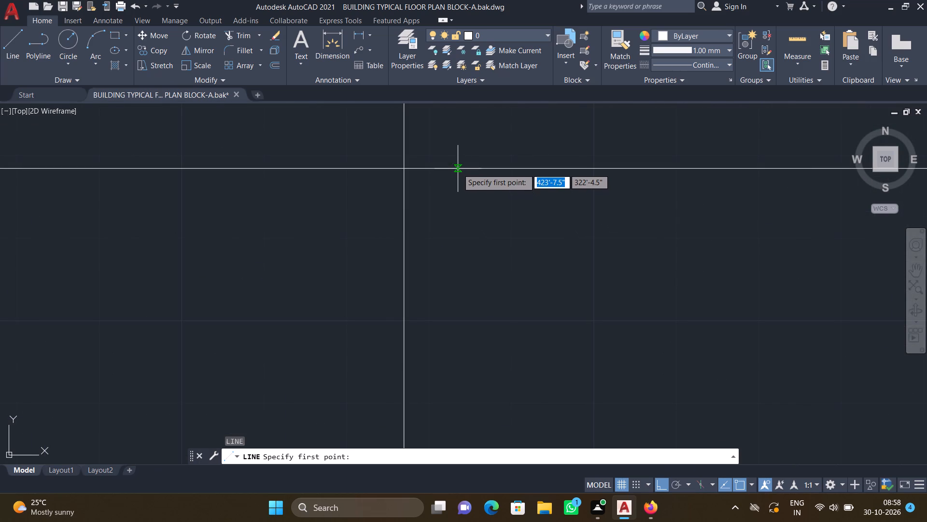
left_click_drag(458, 169, 460, 176)
scroll(452, 247, "down", 2)
middle_click_drag(448, 310, 422, 277)
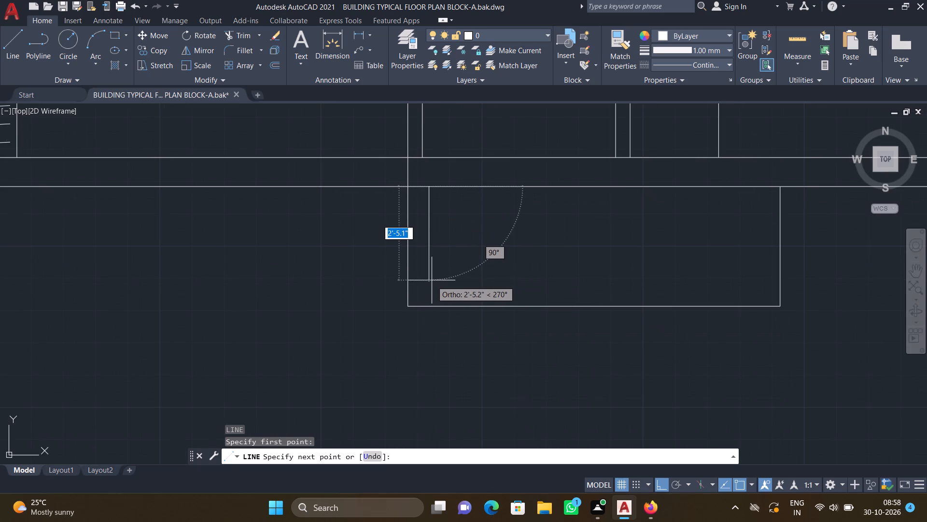
scroll(429, 285, "up", 1)
middle_click_drag(426, 288, 393, 305)
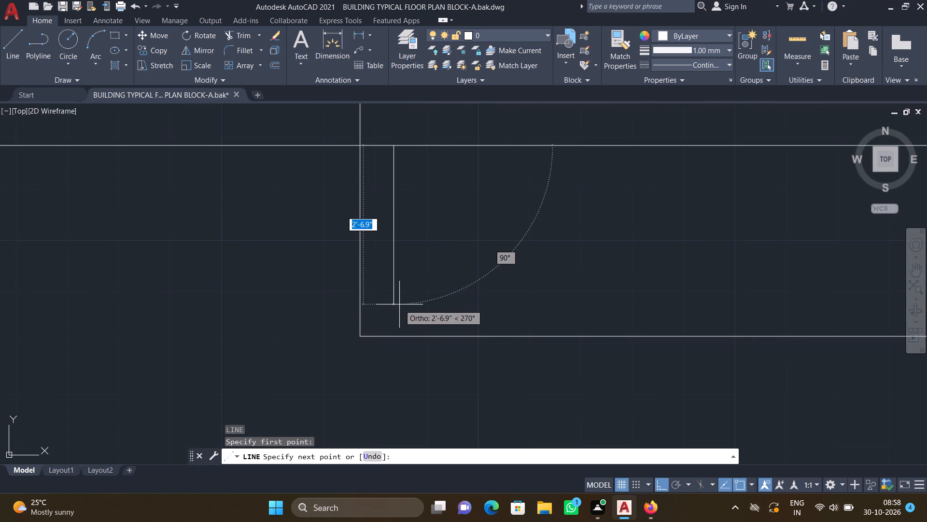
left_click(395, 303)
scroll(475, 304, "down", 2)
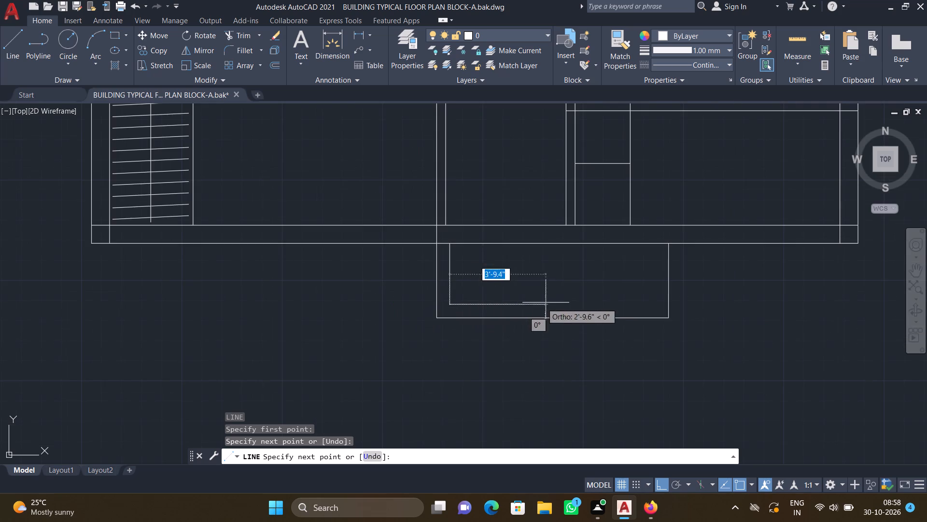
middle_click_drag(506, 313, 434, 316)
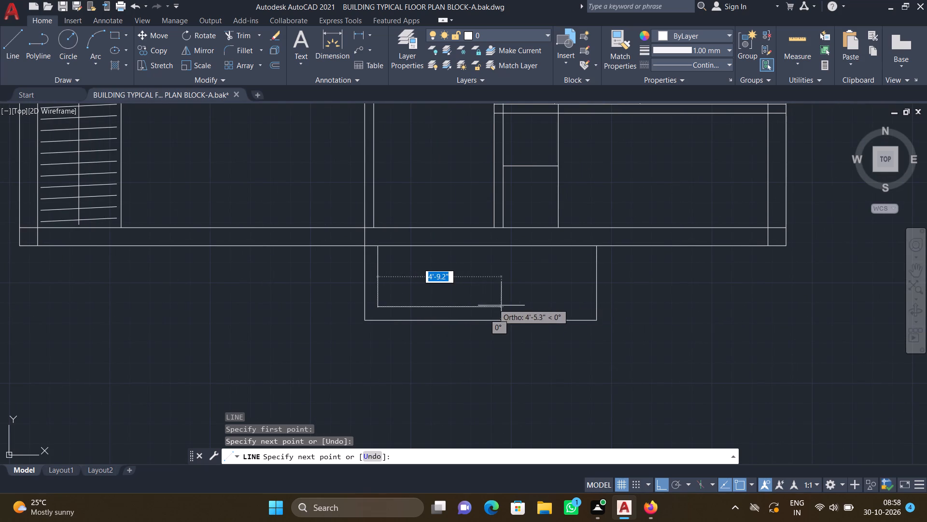
scroll(511, 310, "up", 1)
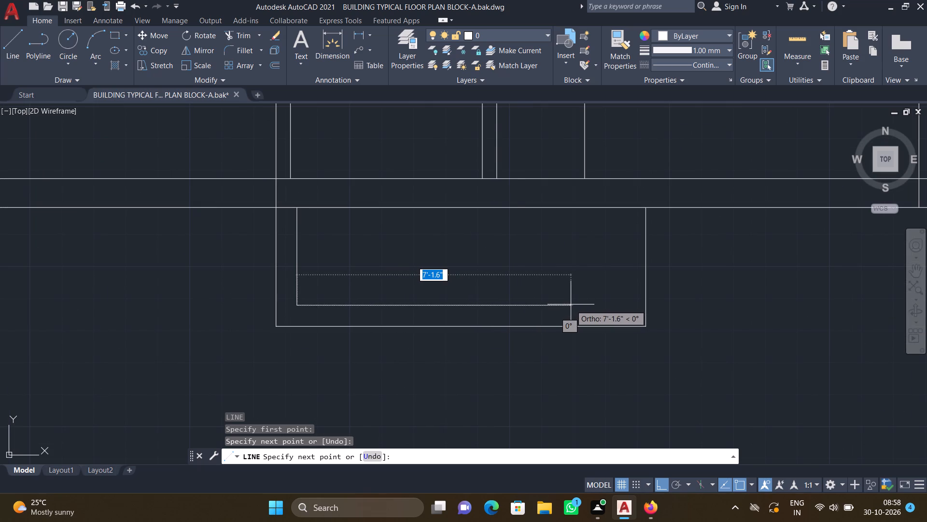
scroll(626, 311, "up", 1)
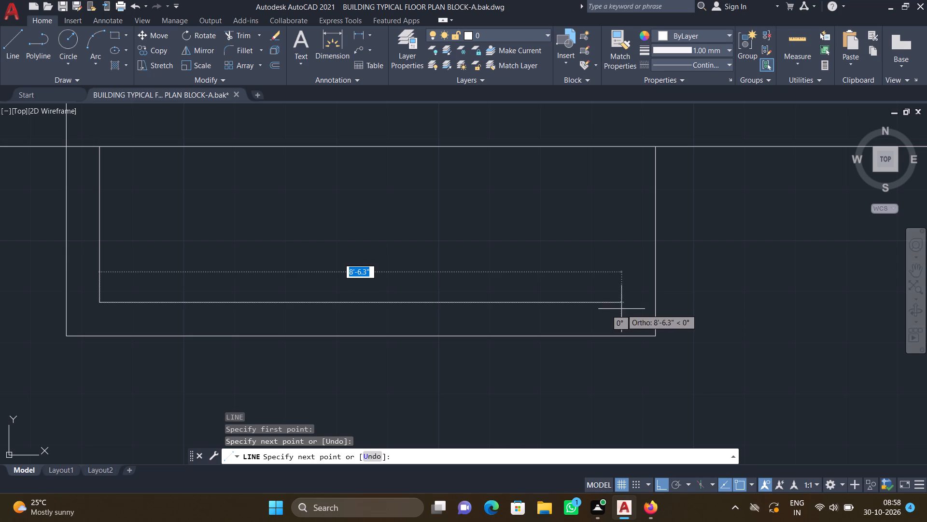
left_click(621, 306)
middle_click_drag(624, 226, 602, 265)
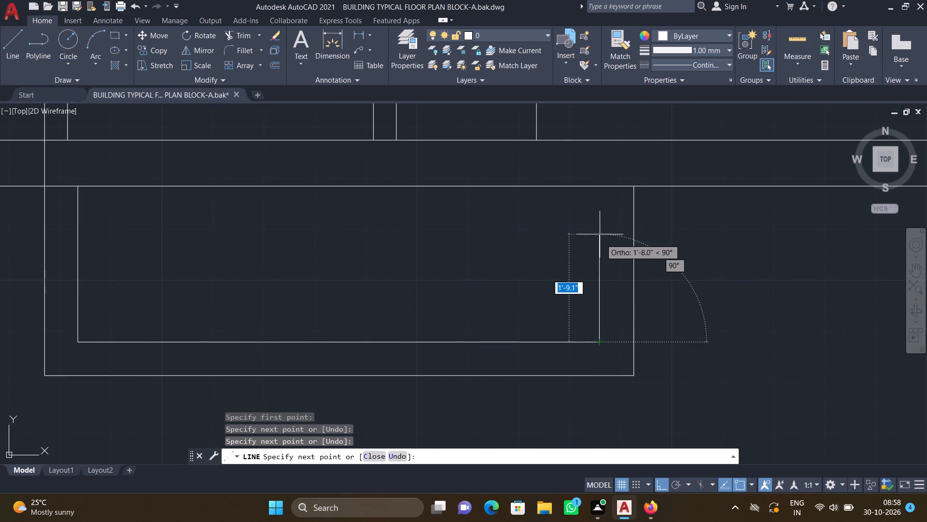
scroll(599, 196, "up", 2)
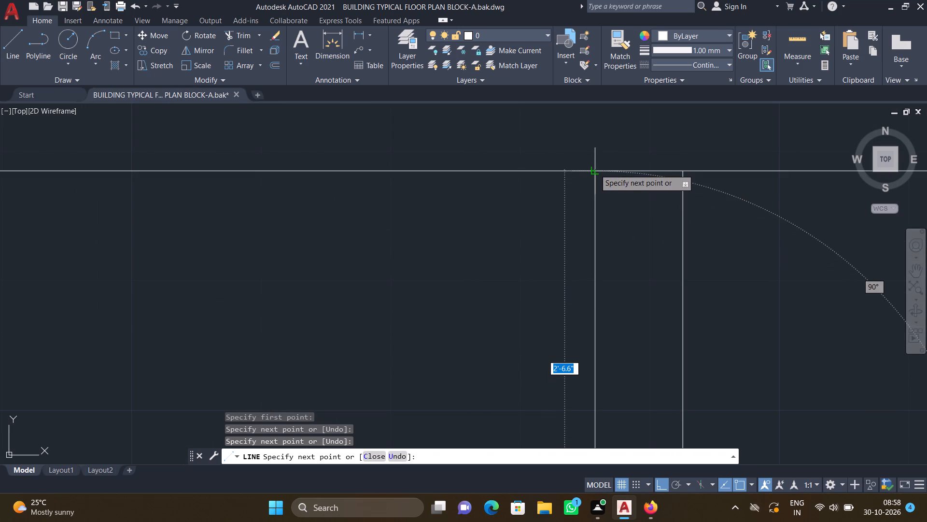
left_click(594, 170)
key("Return")
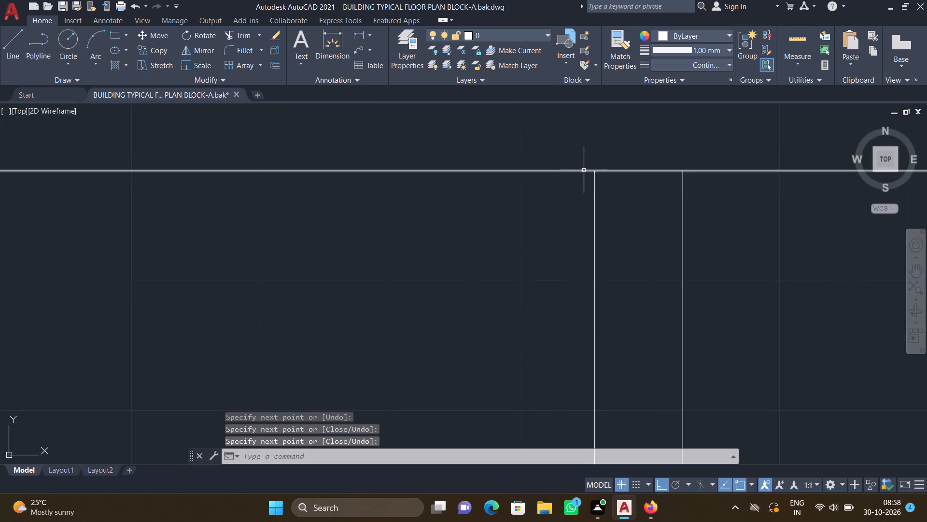
Draw a short vertical line joining the inner and outer bottom lines of the lower projection, near its left corner.
scroll(543, 205, "down", 3)
middle_click_drag(402, 237, 482, 218)
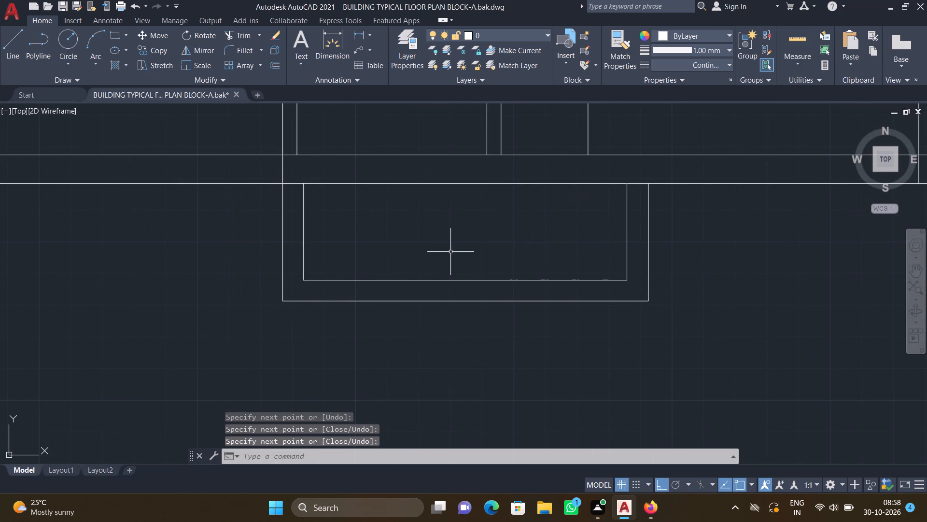
key("l")
key("Return")
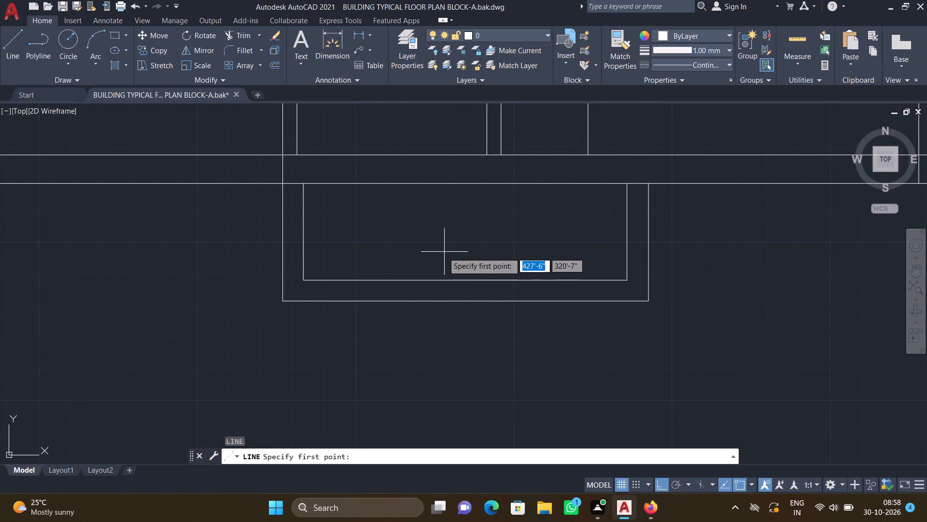
middle_click_drag(443, 259, 519, 249)
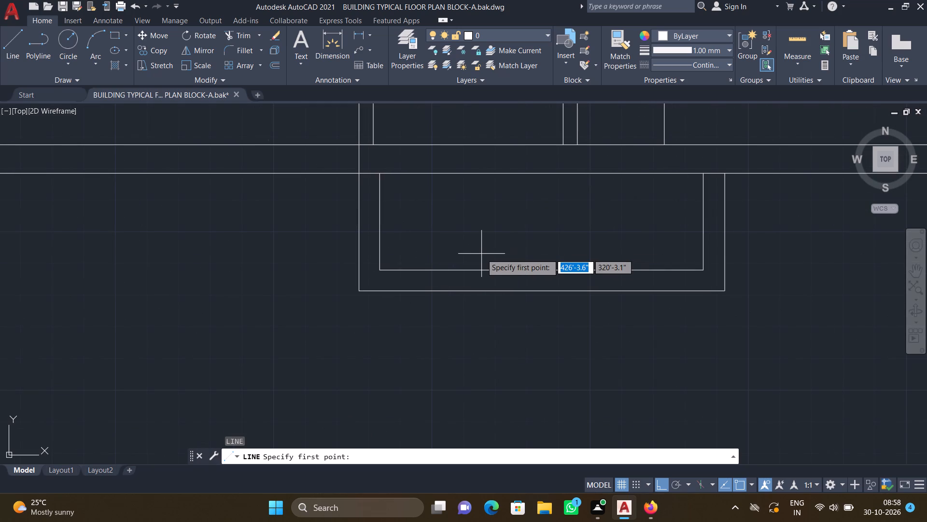
scroll(444, 282, "up", 1)
middle_click_drag(430, 277, 491, 290)
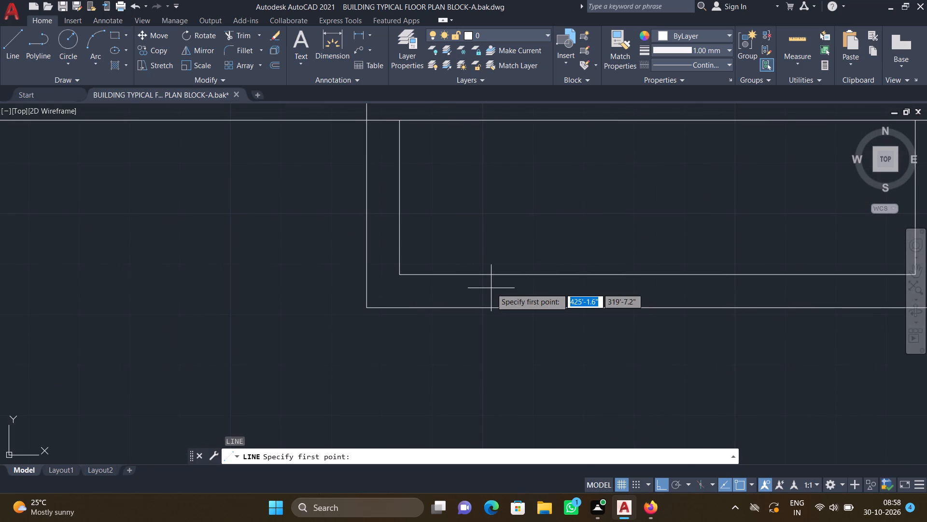
left_click(517, 275)
scroll(510, 293, "up", 1)
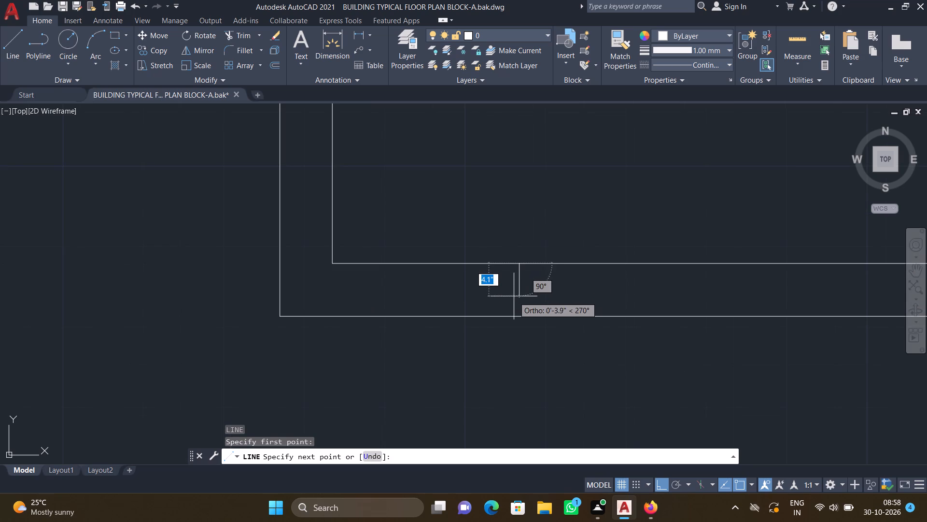
left_click(518, 317)
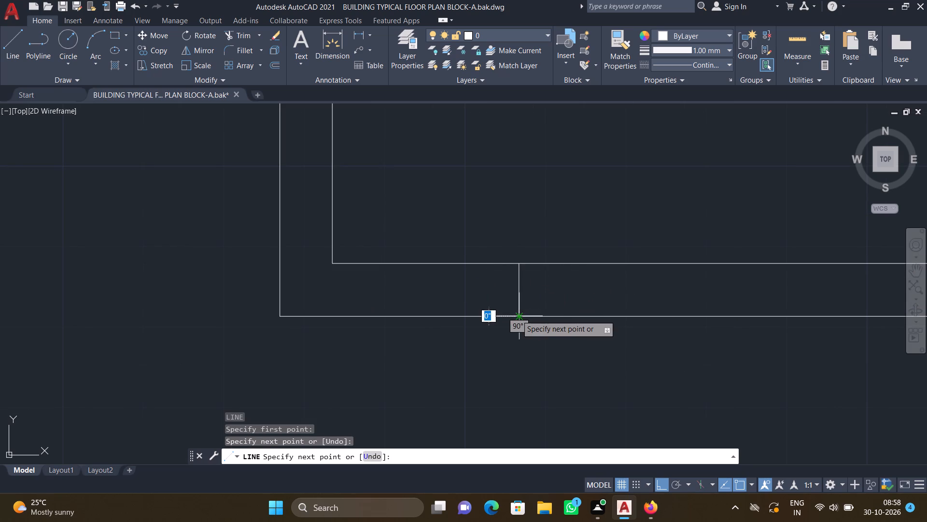
key("Return")
Draw a stepped line inside the lower projection: about 1'-4" up from the inner bottom line, 2'-3" right, and 1'-2" up to the wall.
scroll(488, 283, "down", 2)
middle_click_drag(431, 253, 392, 311)
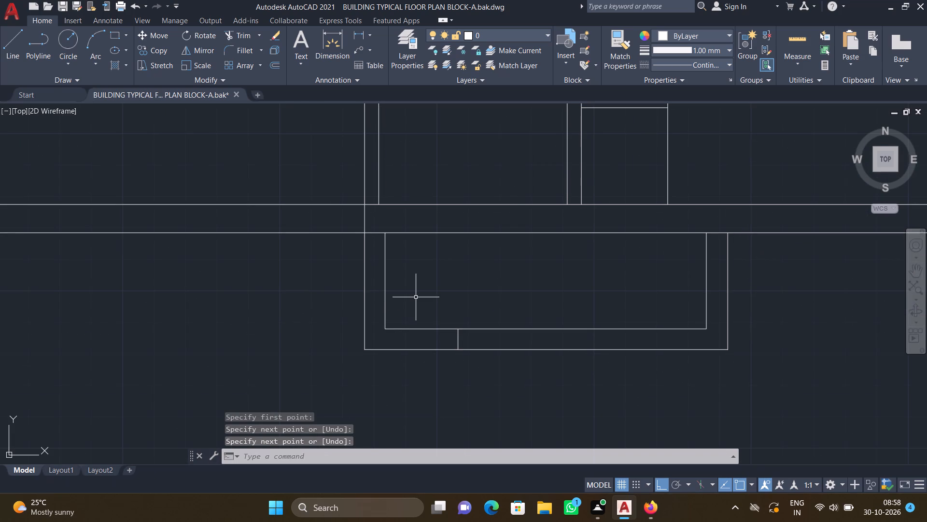
key("l")
key("Return")
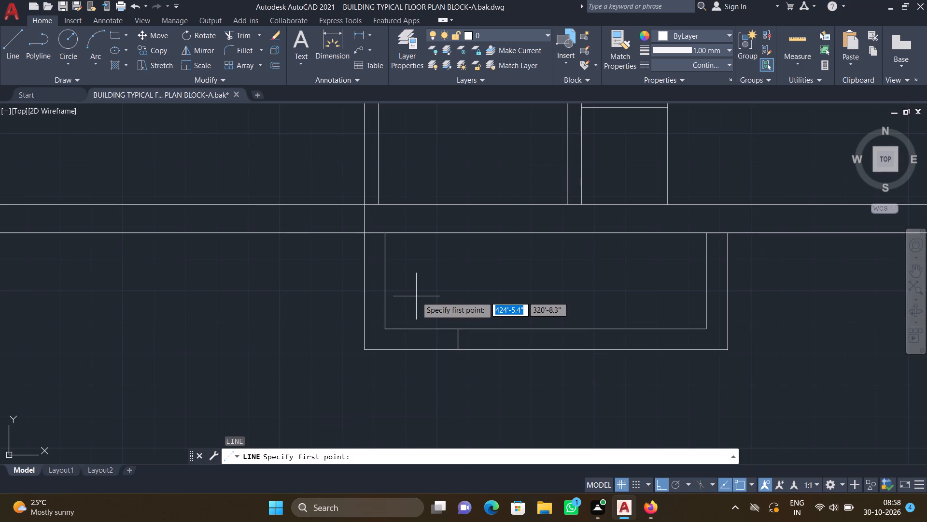
scroll(438, 336, "up", 1)
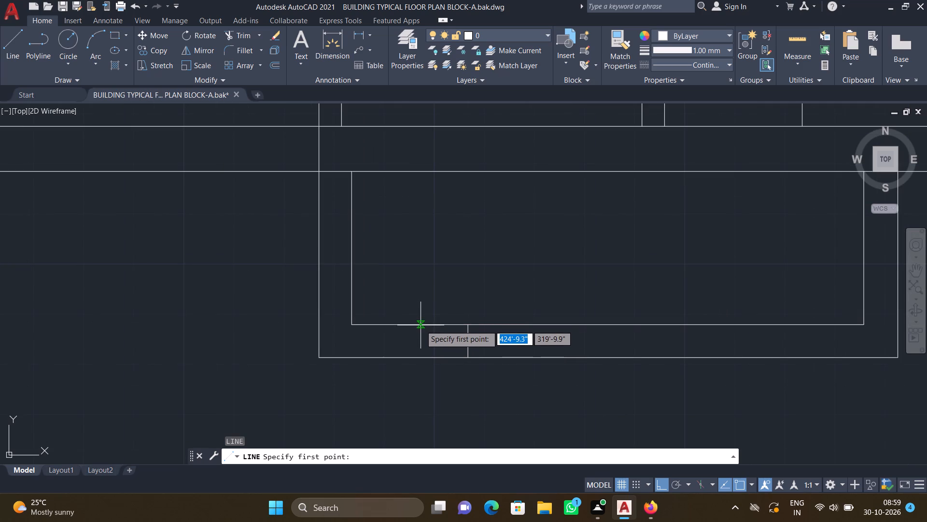
left_click(421, 324)
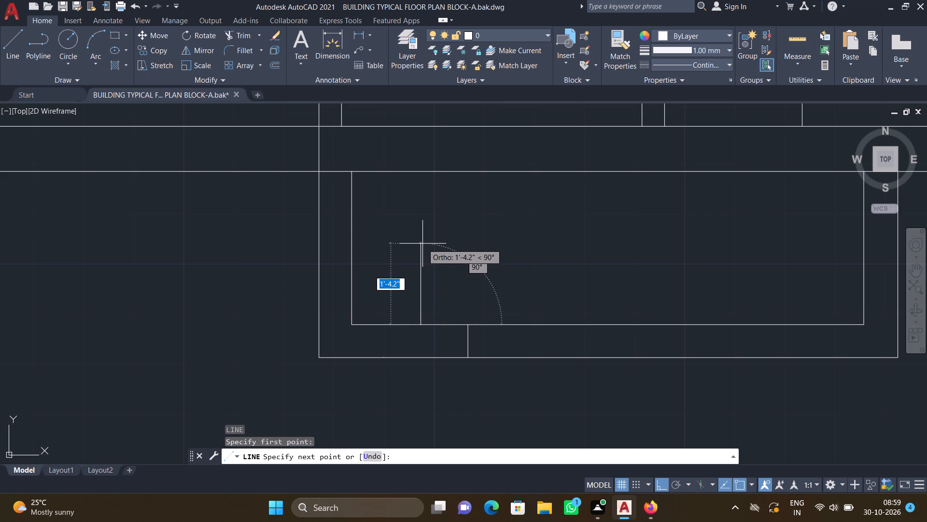
left_click(422, 242)
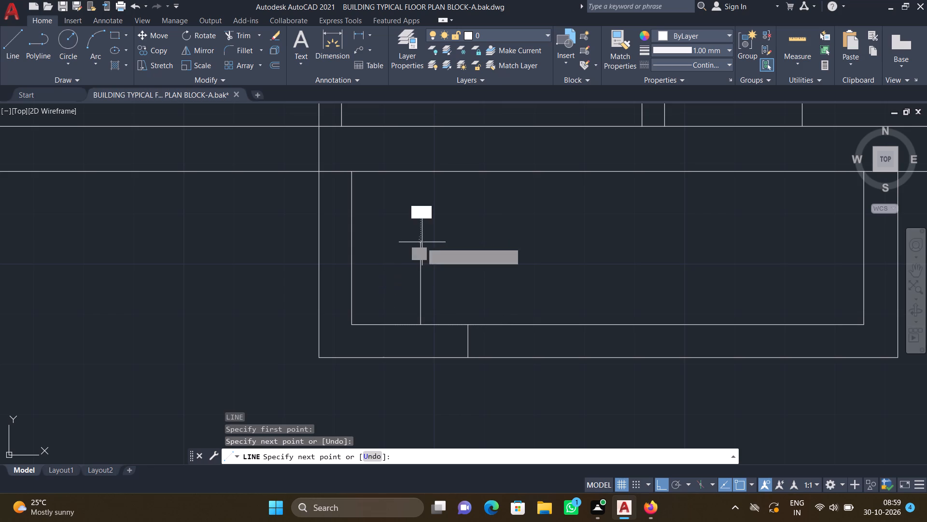
middle_click_drag(470, 249, 375, 229)
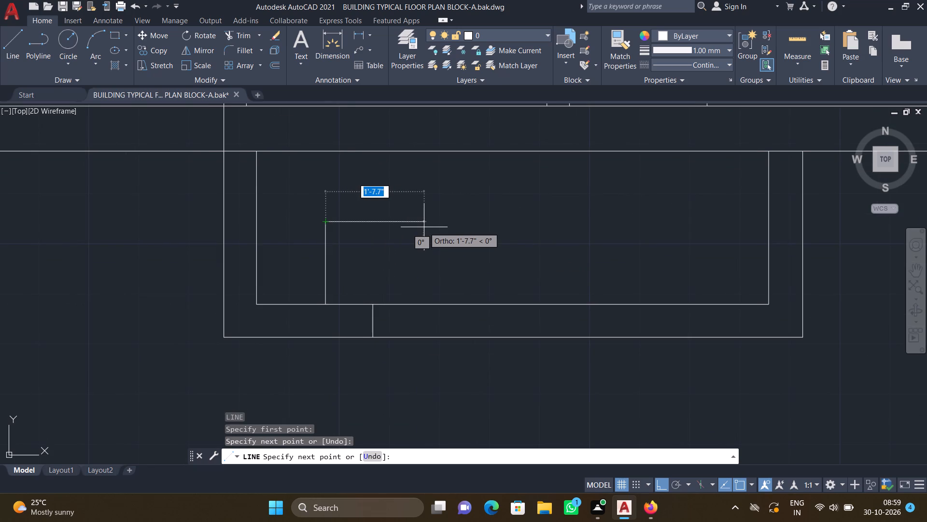
left_click(461, 215)
scroll(464, 160, "up", 2)
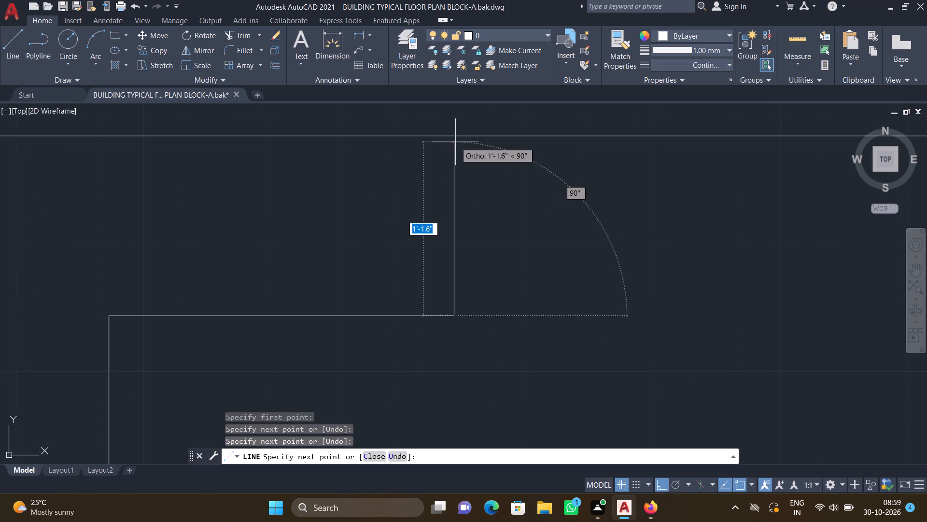
left_click(455, 137)
key("Return")
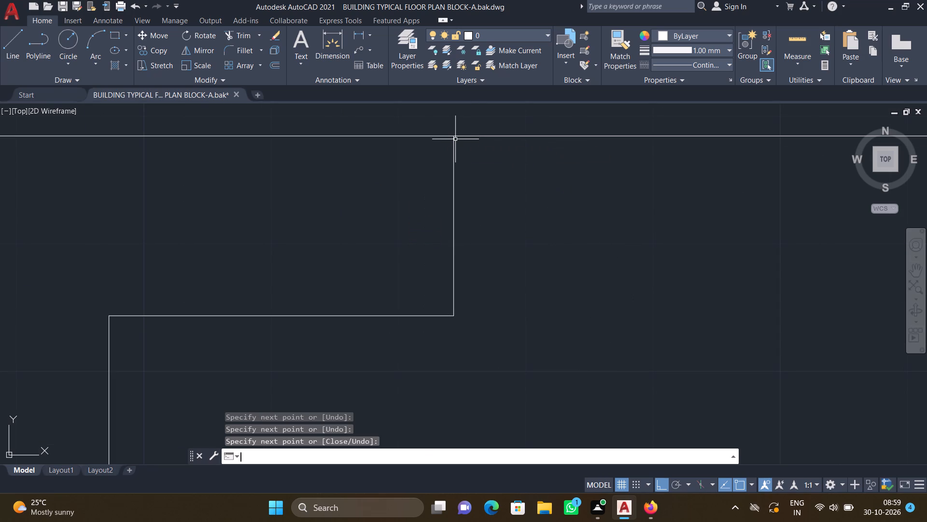
Draw an L-shaped line inside the lower projection, from the bottom wall's outer face down, and about 2'-7" right to the inner outline's right side.
key("l")
key("Return")
scroll(460, 161, "down", 2)
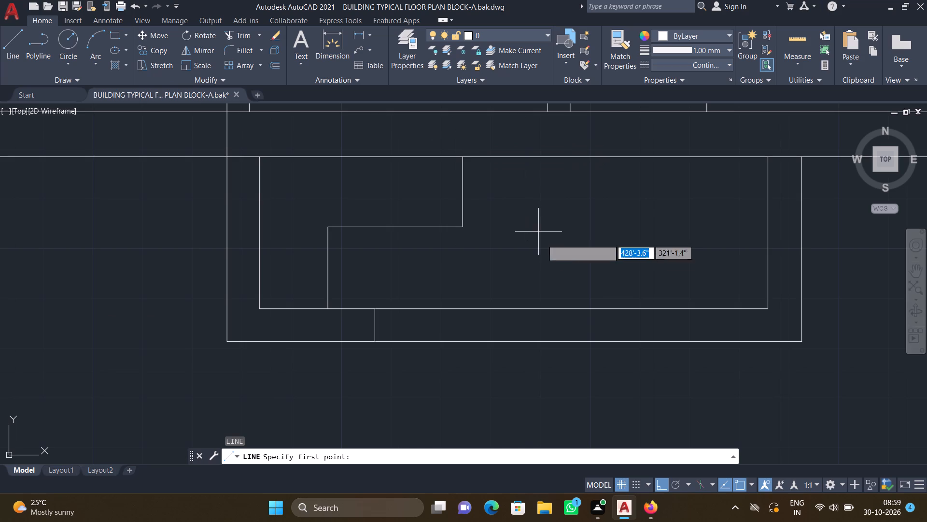
middle_click_drag(484, 247, 390, 247)
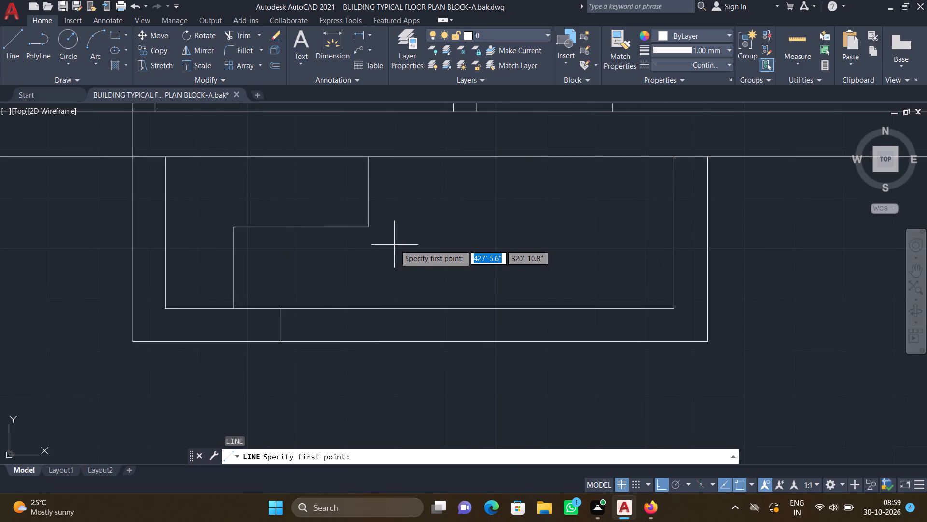
middle_click_drag(510, 217, 421, 275)
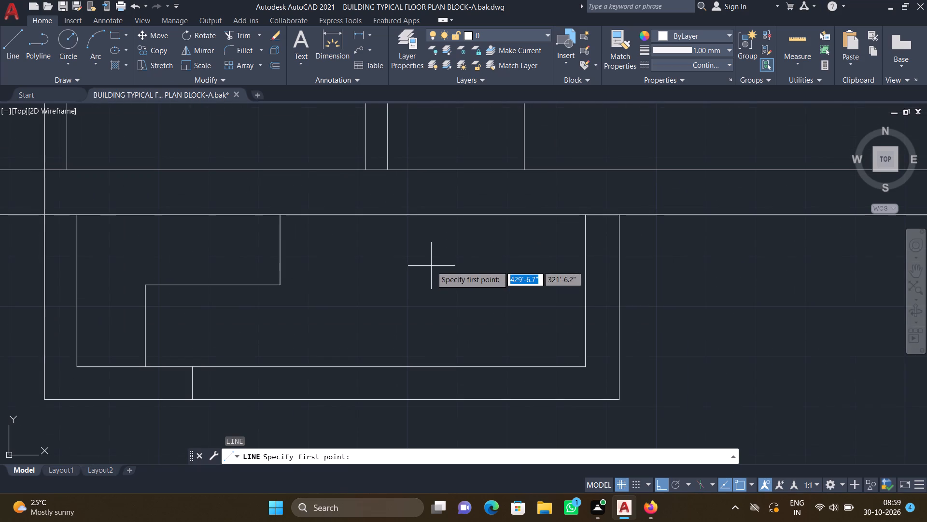
scroll(490, 232, "up", 1)
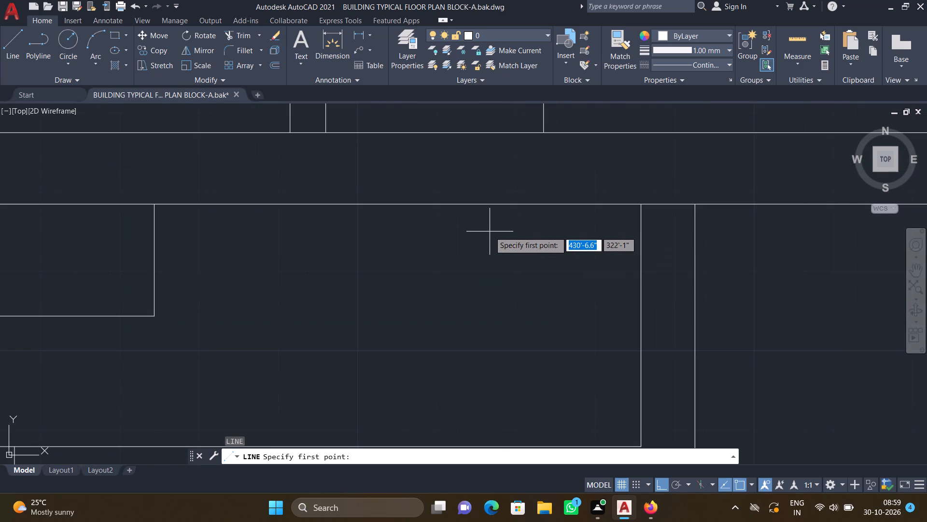
left_click(393, 203)
scroll(380, 286, "down", 1)
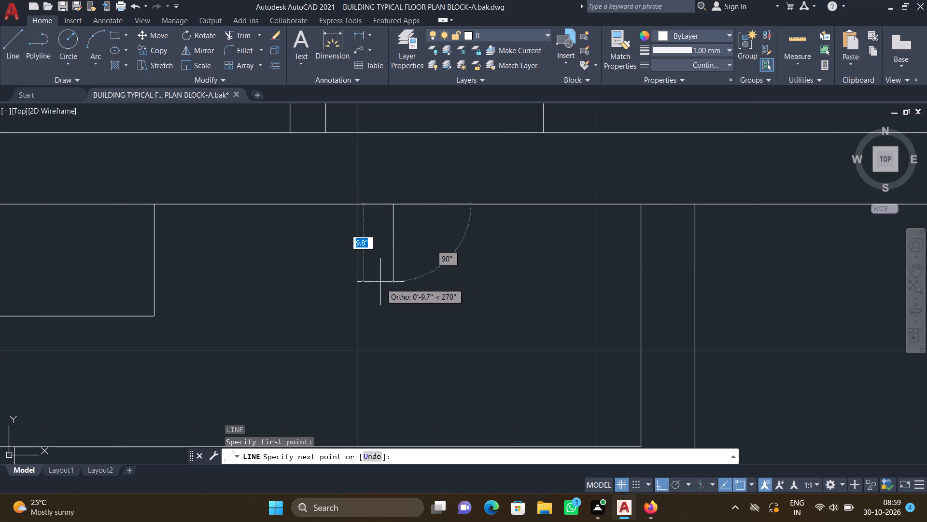
scroll(382, 290, "down", 1)
middle_click_drag(388, 318, 378, 292)
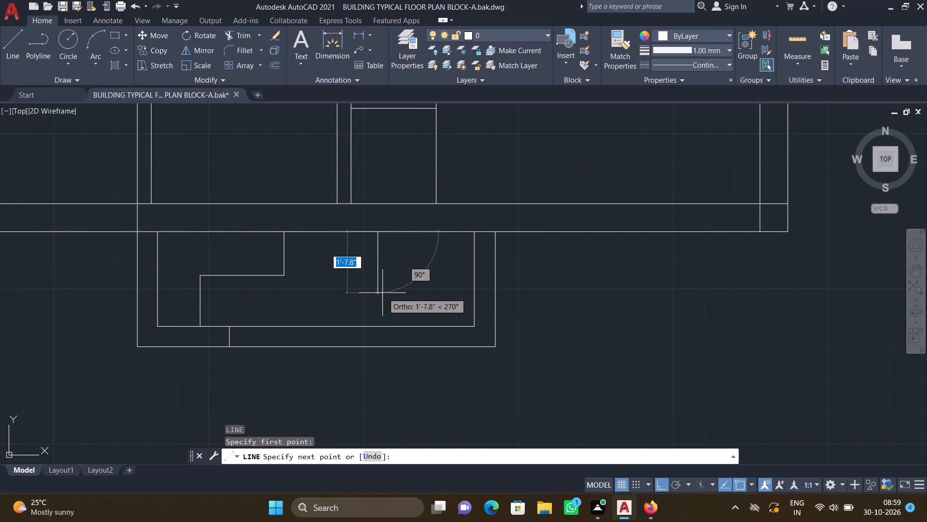
scroll(381, 288, "up", 2)
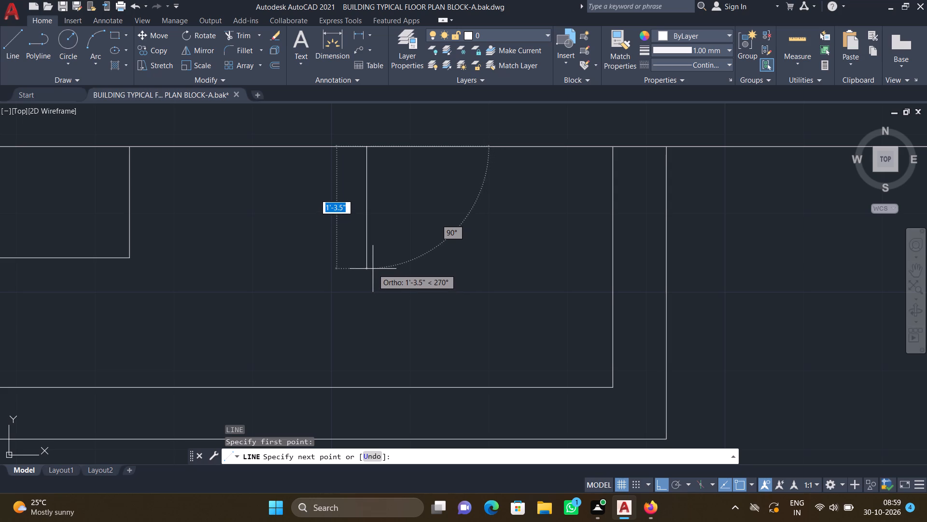
left_click(365, 252)
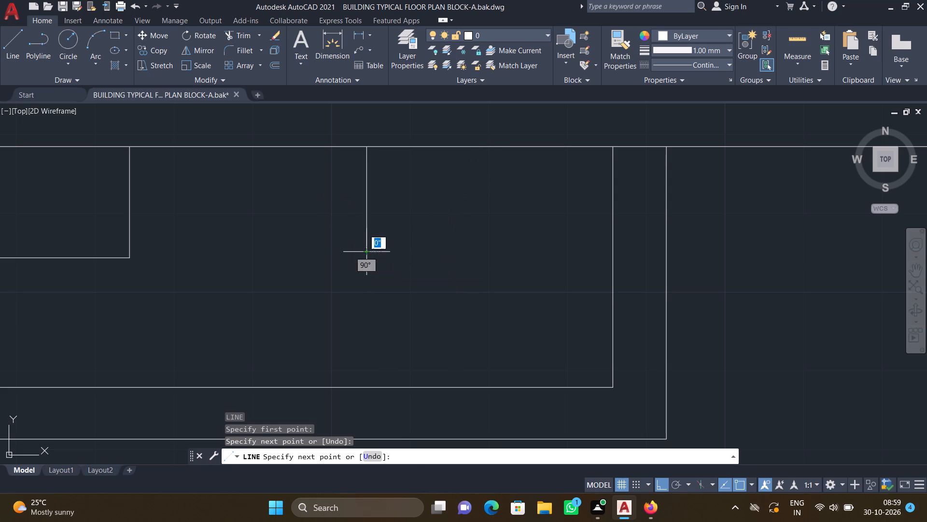
scroll(590, 255, "up", 1)
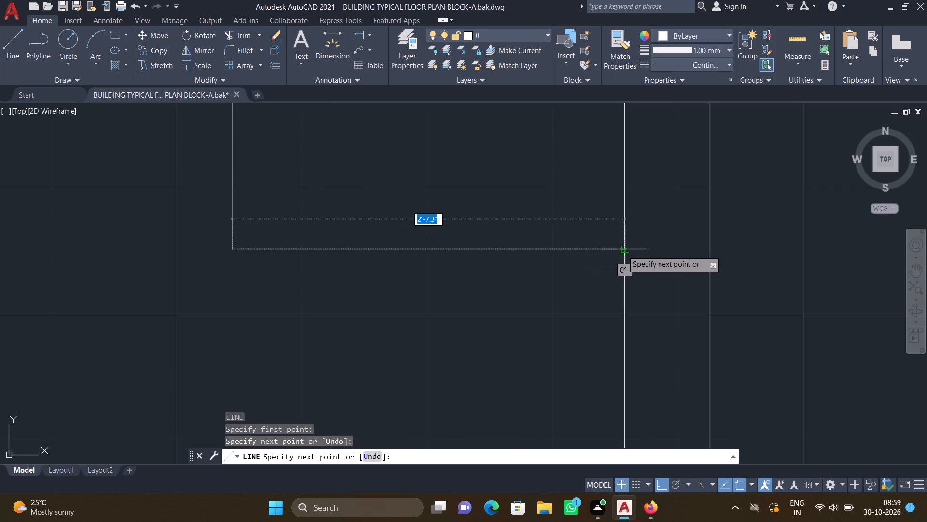
left_click(624, 250)
key("Return")
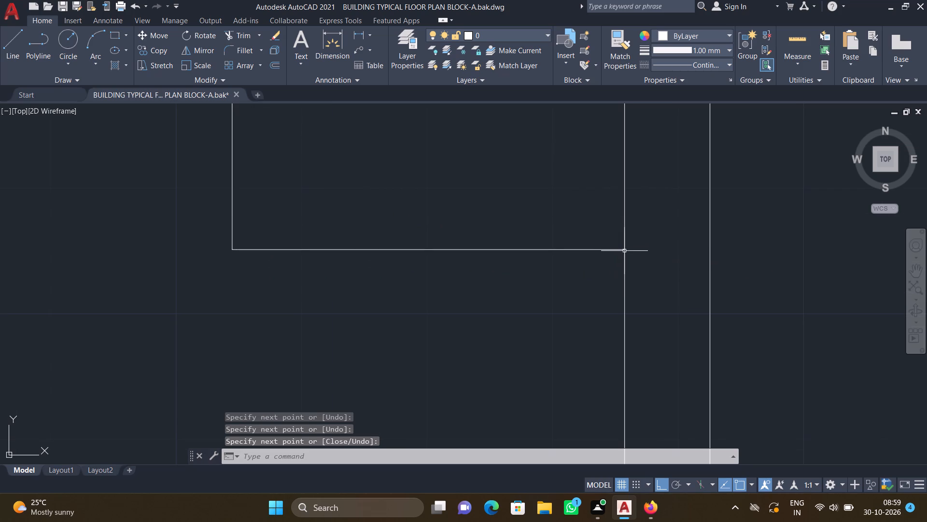
Draw a vertical line about 4'-5.5" long through the small central space below the hall, from the hall wall's upper face to the cross wall's lower face.
scroll(611, 266, "down", 2)
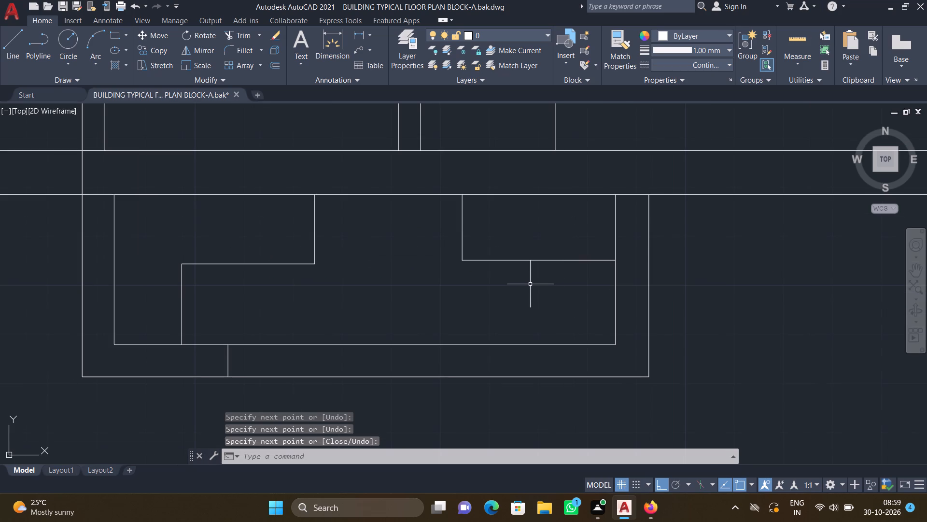
scroll(394, 293, "down", 3)
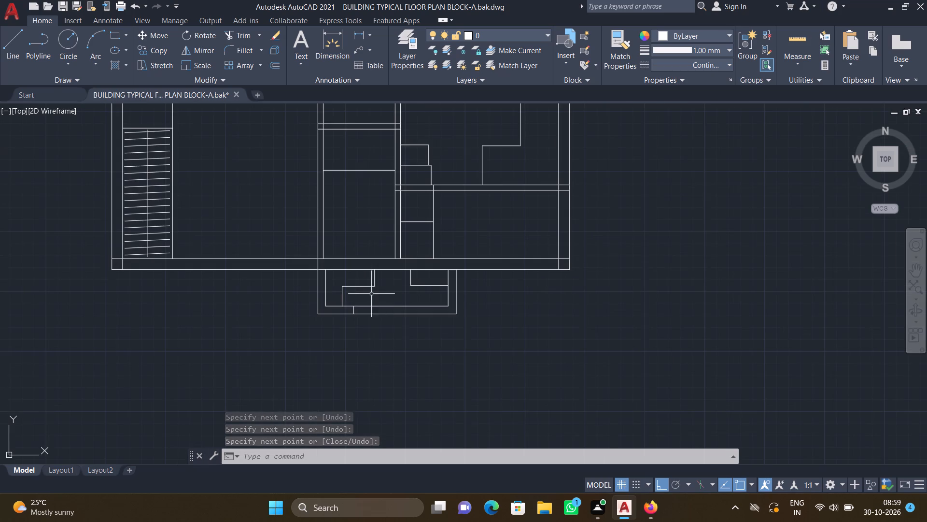
middle_click_drag(343, 290, 394, 307)
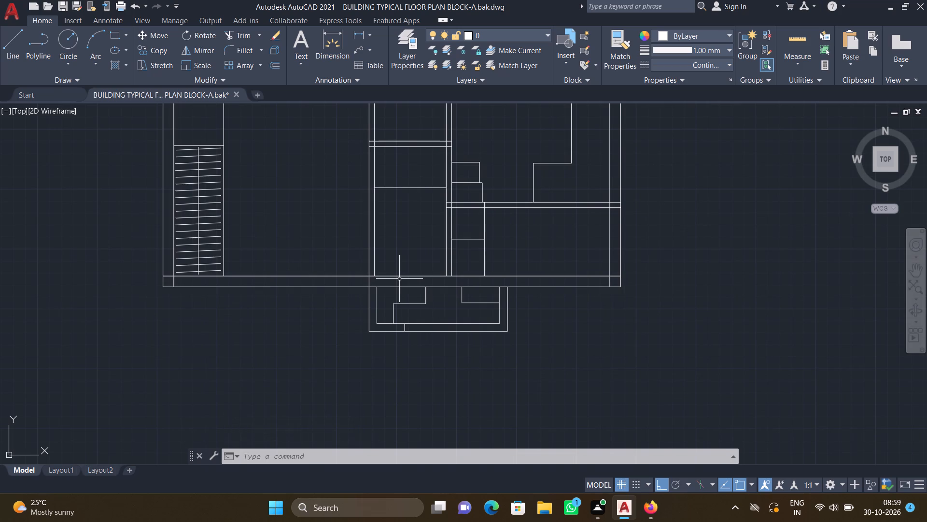
scroll(368, 297, "down", 2)
middle_click_drag(379, 275, 425, 315)
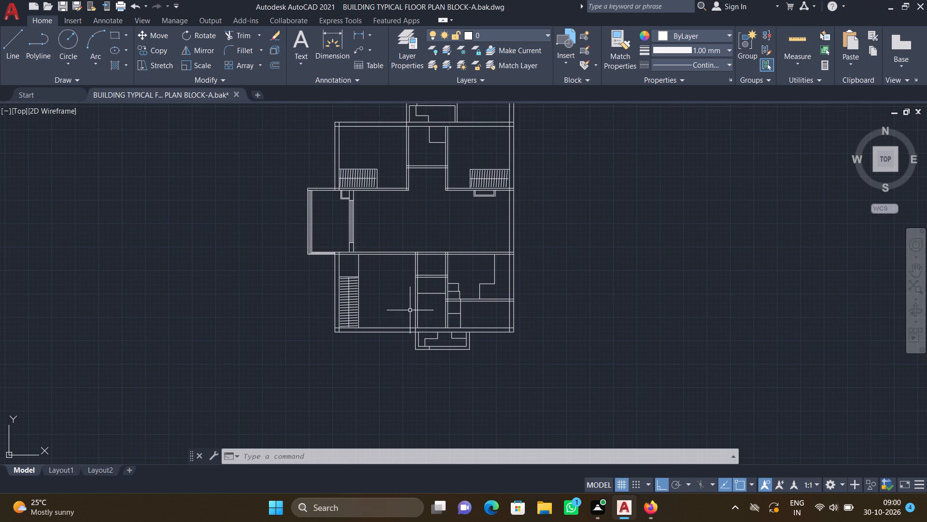
middle_click_drag(419, 217, 406, 246)
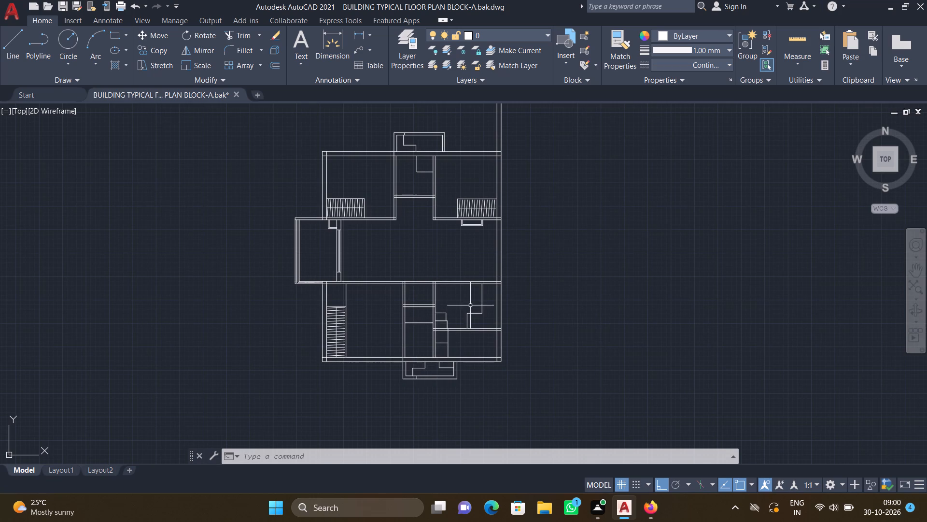
scroll(473, 171, "up", 2)
key("l")
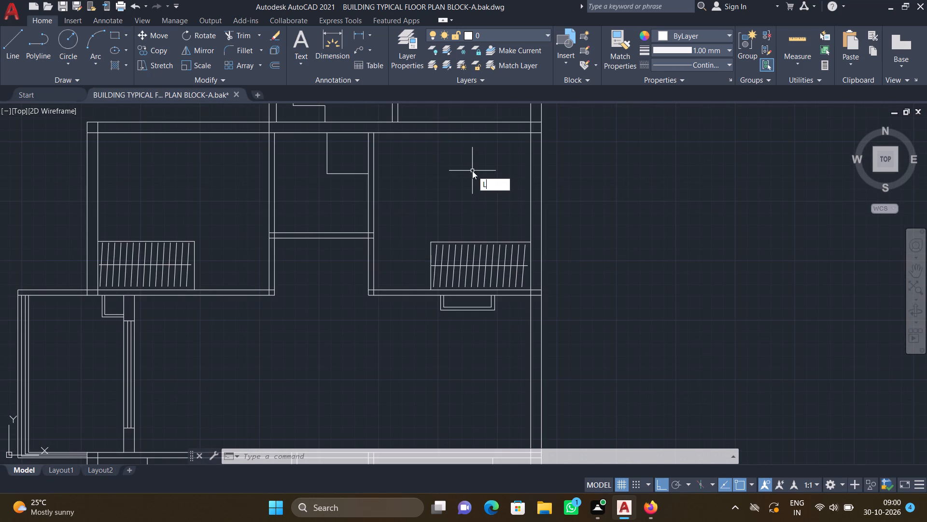
key("Return")
scroll(449, 192, "down", 2)
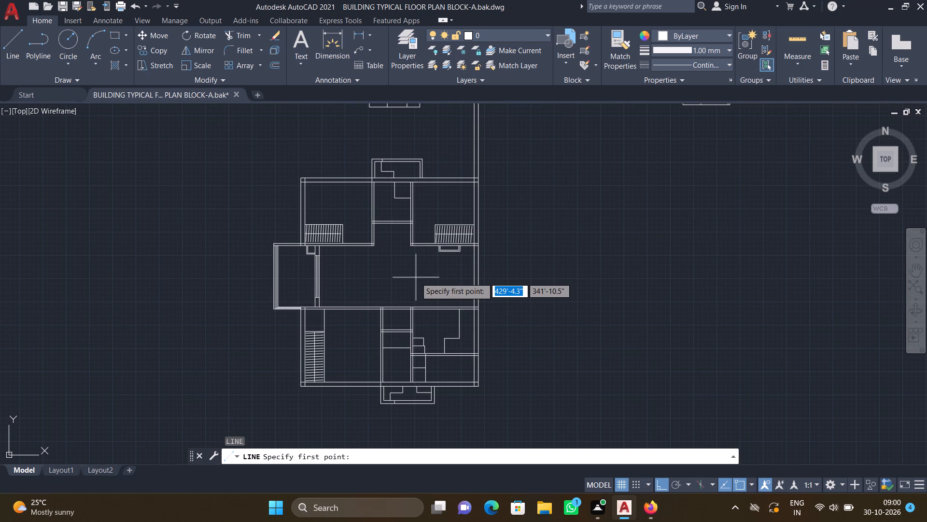
middle_click_drag(369, 301, 390, 261)
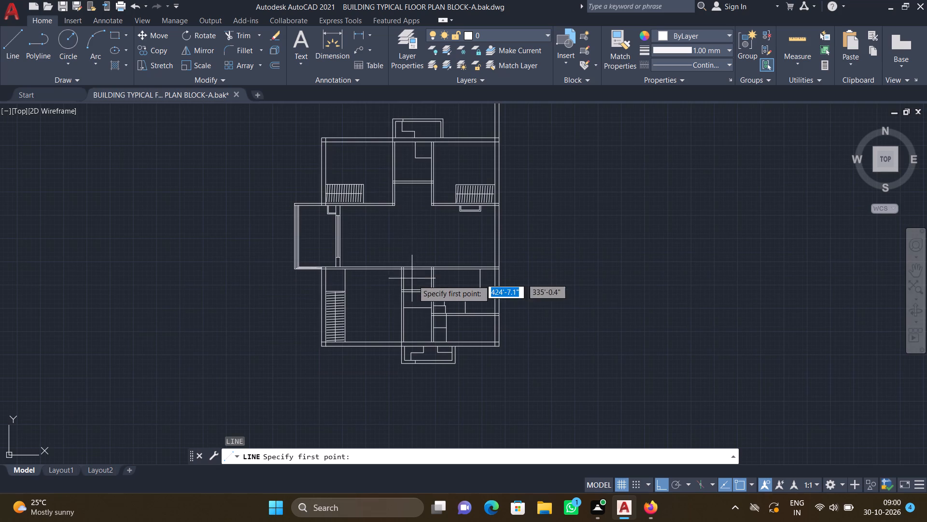
scroll(412, 278, "up", 2)
middle_click_drag(411, 275, 435, 258)
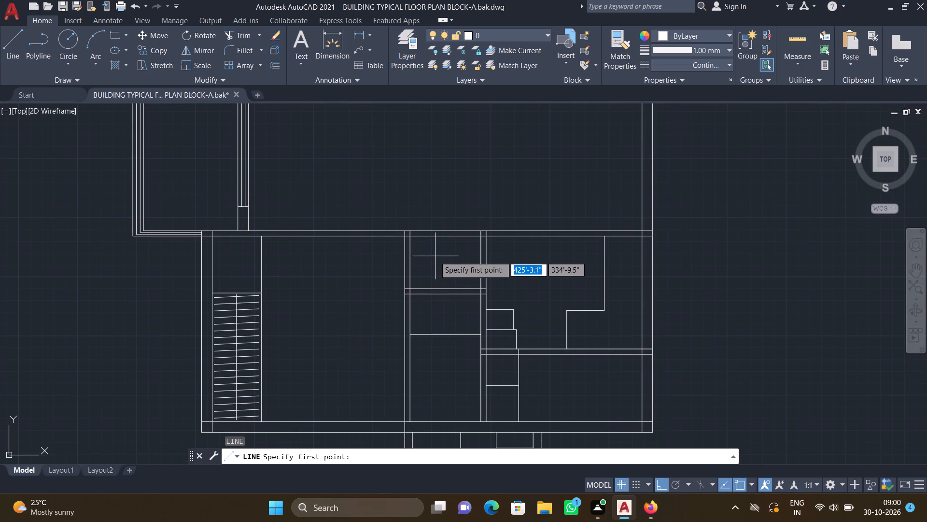
scroll(421, 249, "up", 2)
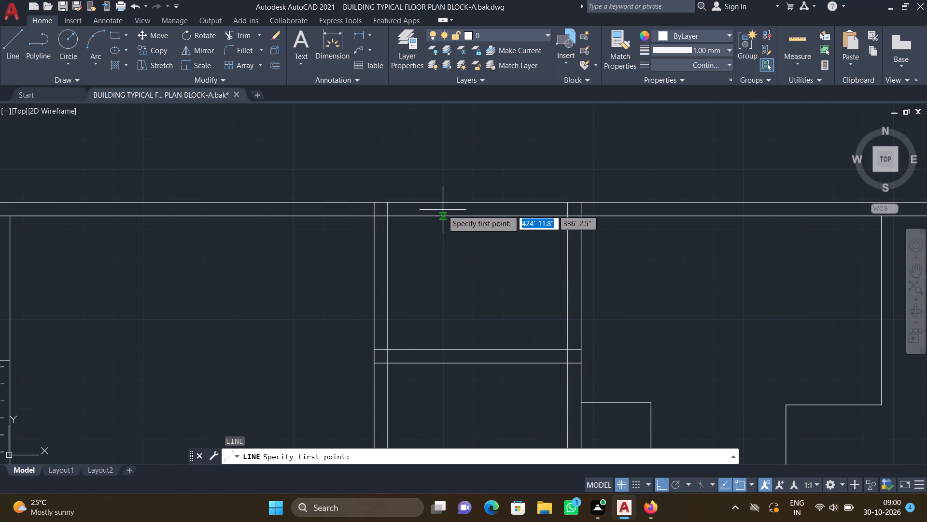
scroll(440, 209, "up", 1)
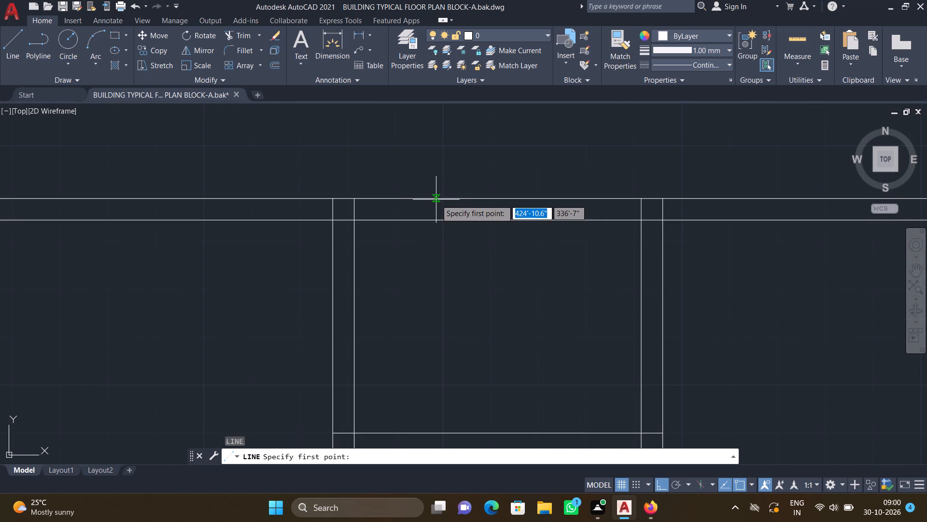
left_click(436, 199)
middle_click_drag(436, 310, 429, 272)
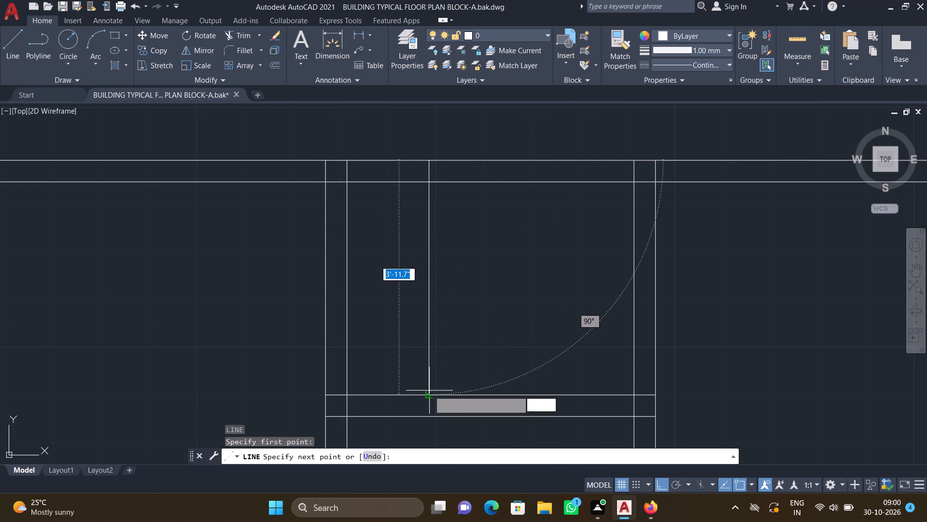
middle_click_drag(424, 376, 424, 331)
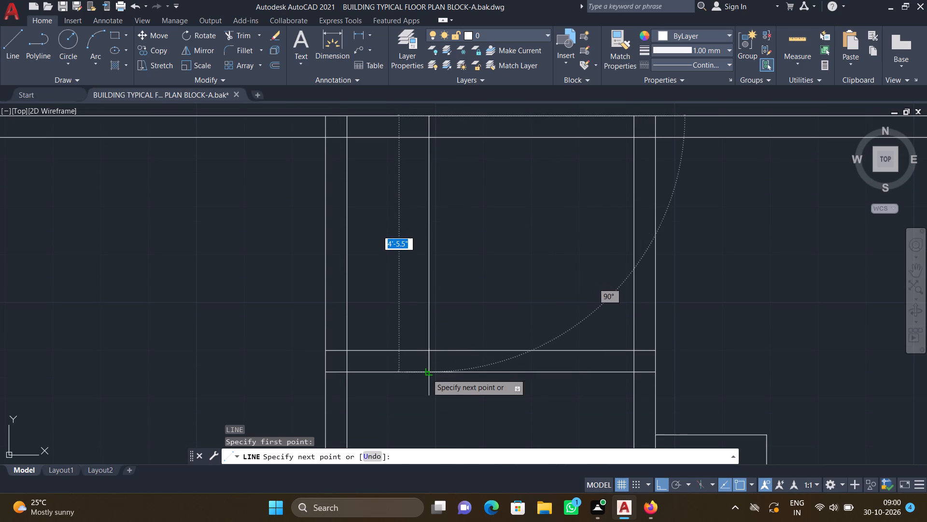
left_click(427, 374)
key("Return")
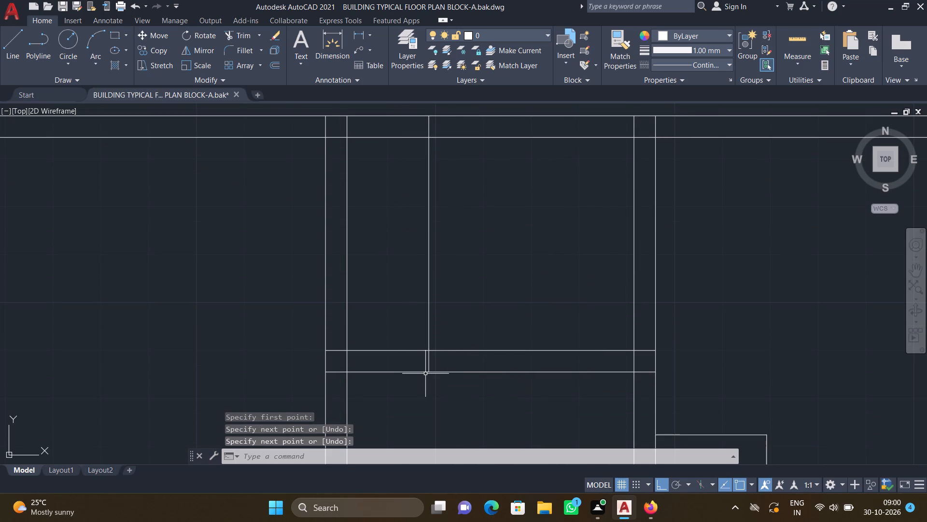
Trim the hall wall lines across the small central space on both sides of the vertical line, and its right wall lines above the cross wall.
scroll(414, 341, "down", 2)
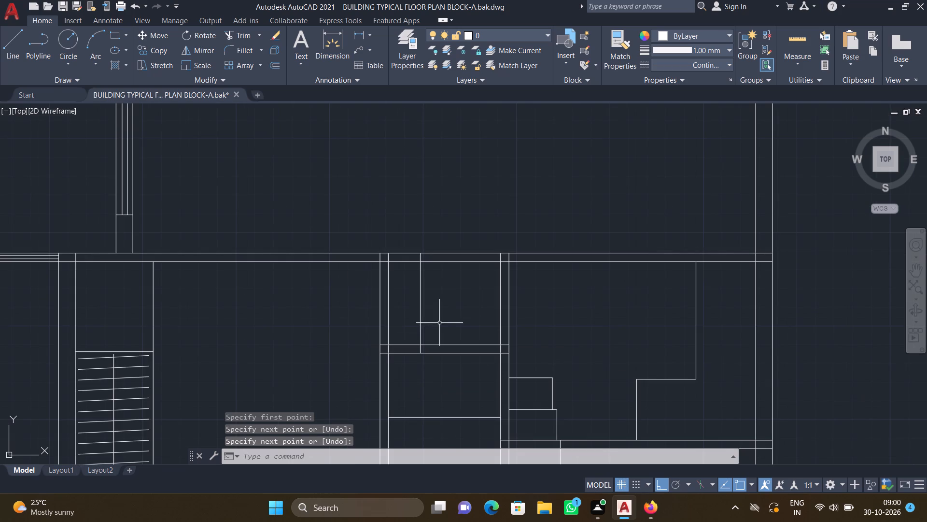
scroll(450, 290, "up", 1)
type("TR")
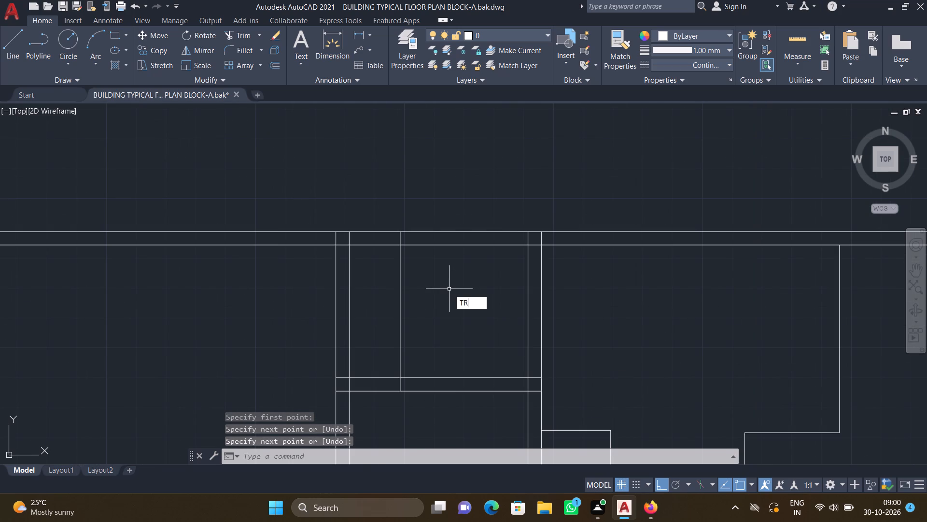
key("Return")
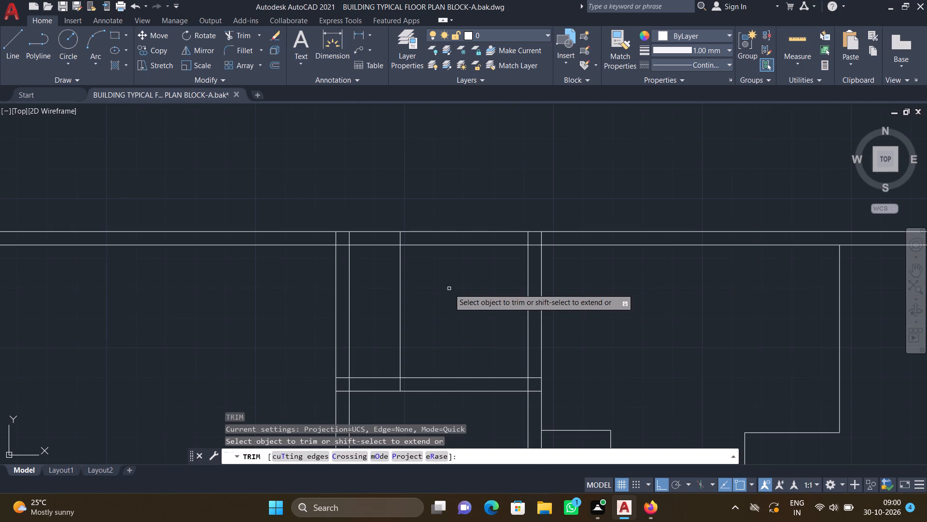
left_click_drag(366, 209, 372, 264)
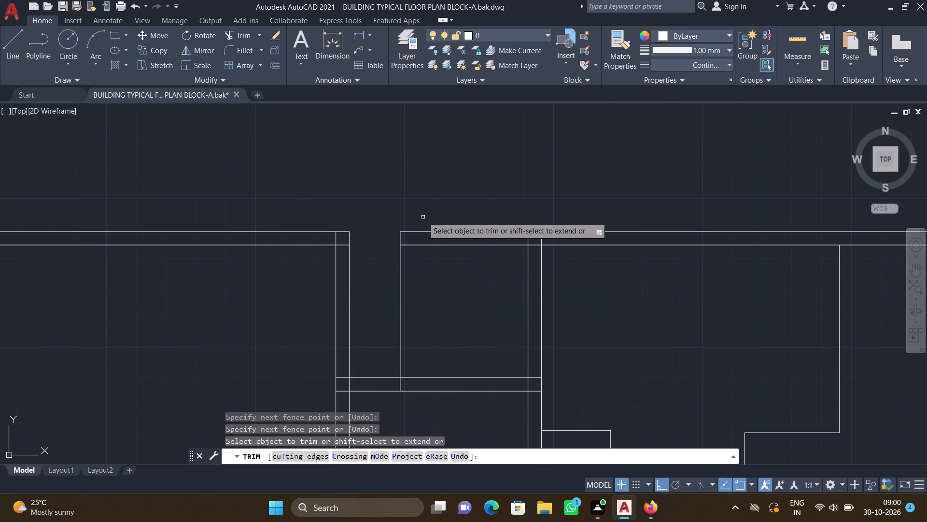
left_click_drag(424, 219, 436, 264)
middle_click_drag(455, 279, 435, 266)
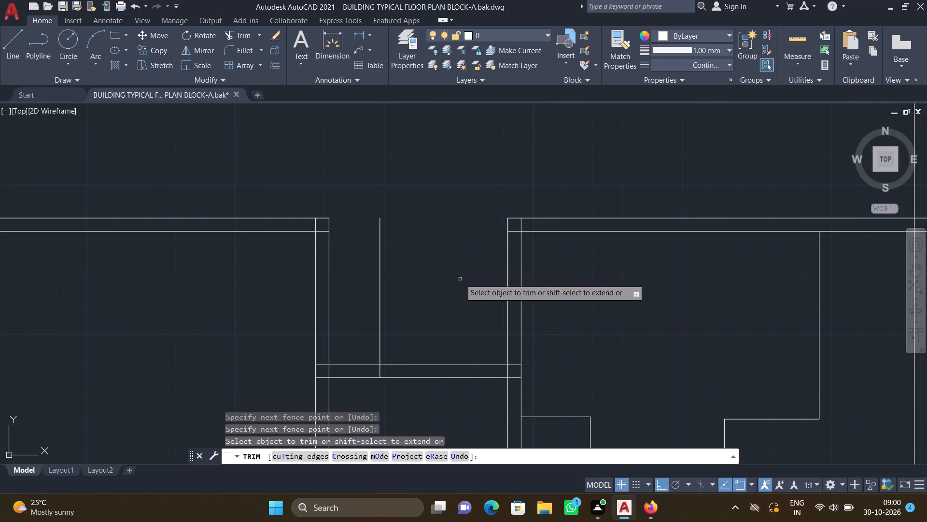
left_click_drag(473, 291, 555, 302)
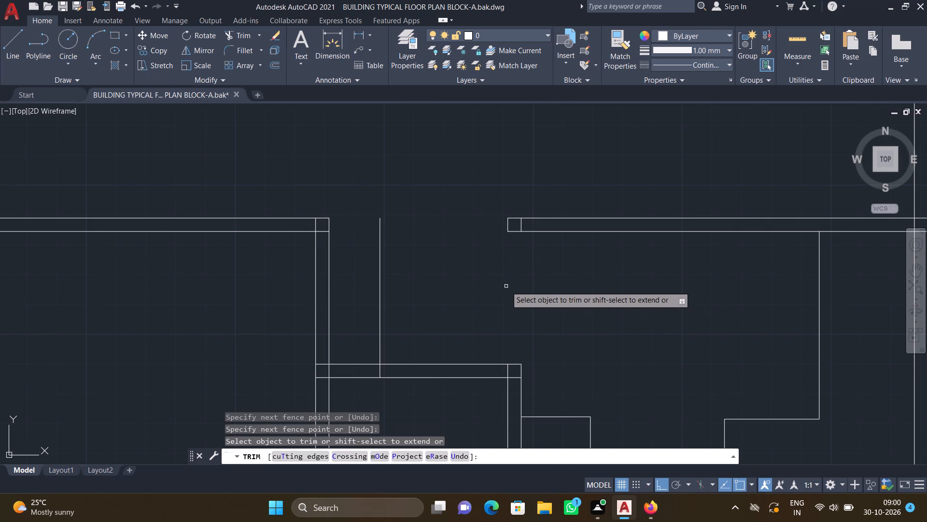
scroll(469, 289, "down", 2)
middle_click_drag(447, 268, 448, 305)
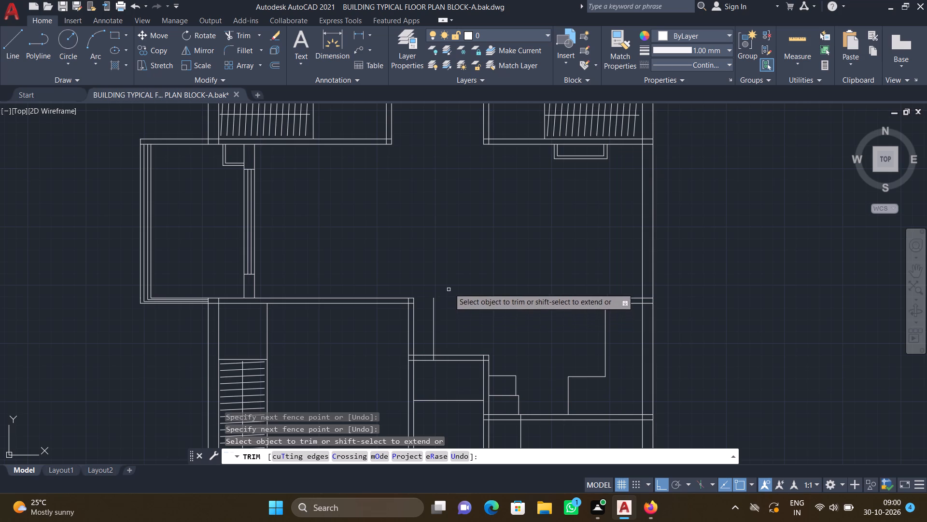
middle_click_drag(439, 263, 430, 315)
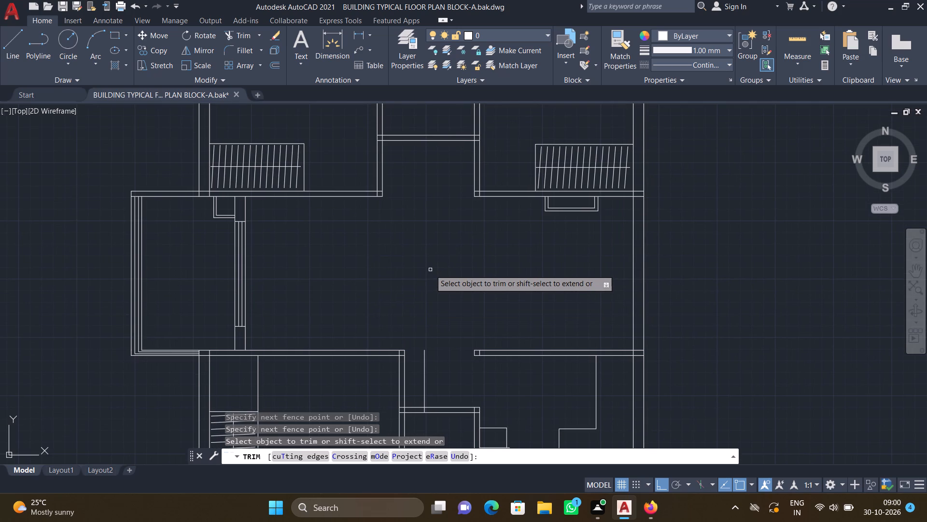
key("Return")
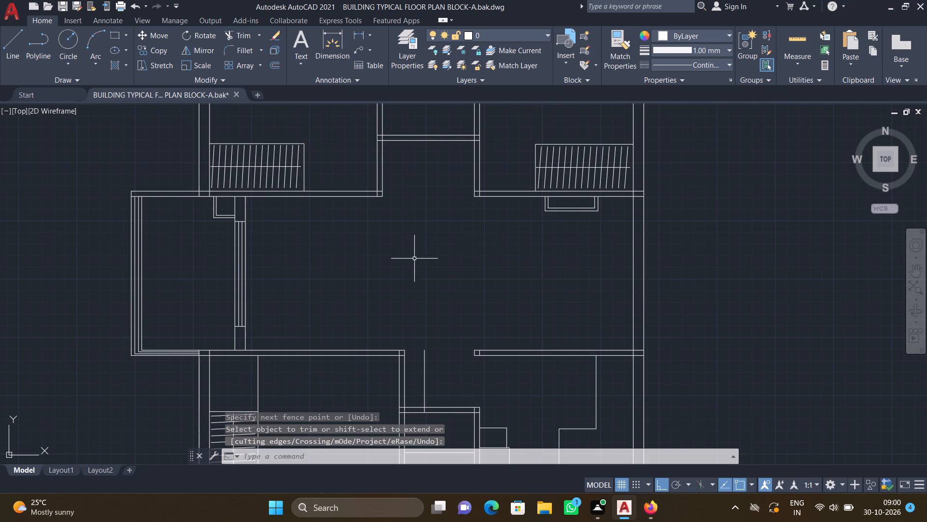
Locate the loose door and furniture symbols beside the completed reference plans.
scroll(414, 259, "down", 2)
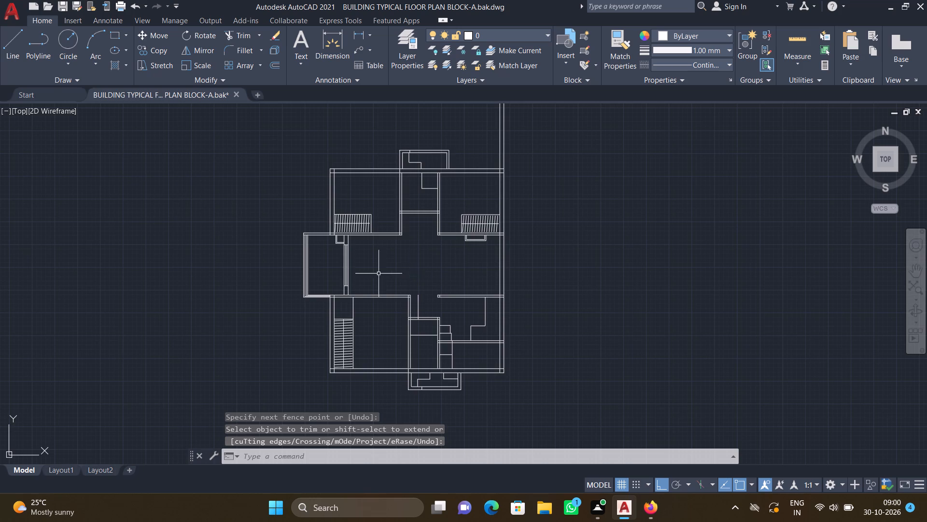
scroll(311, 279, "down", 2)
middle_click_drag(266, 284, 423, 318)
middle_click_drag(337, 232, 345, 296)
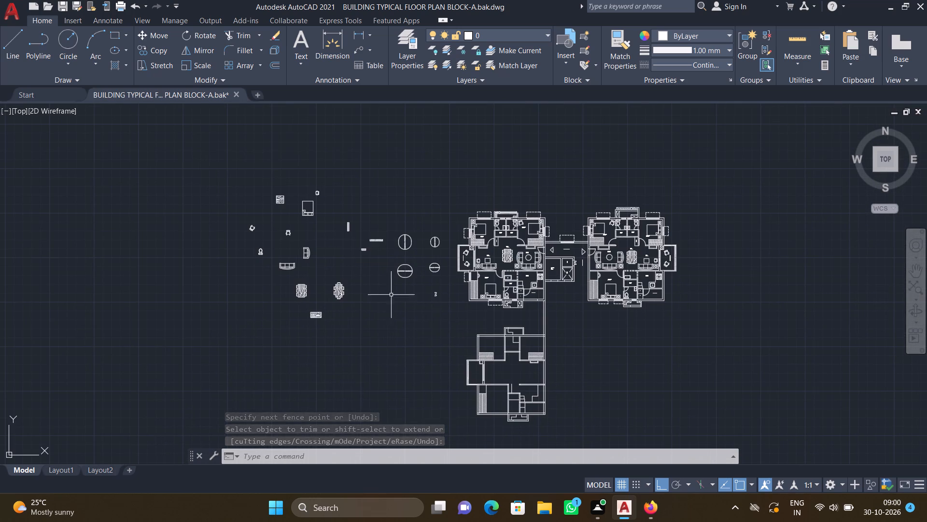
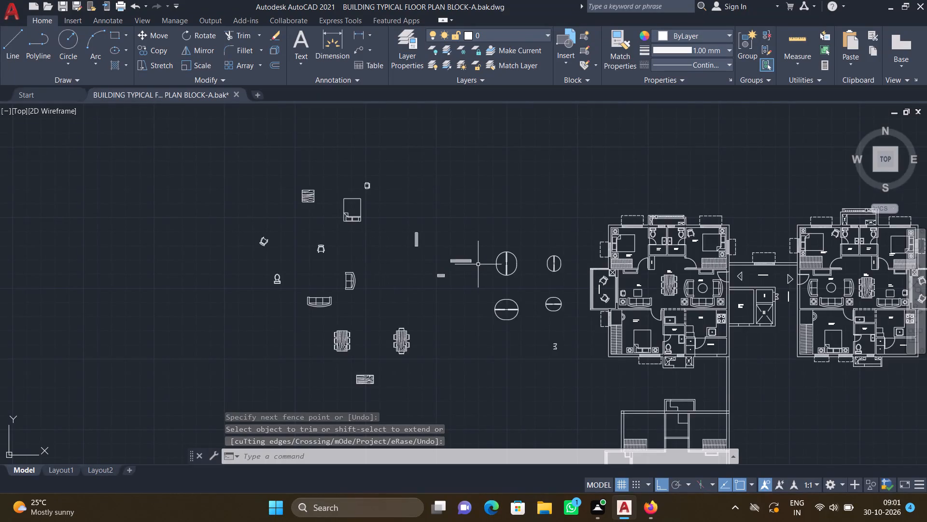
Copy the long horizontal window symbol by its upper-left corner into the top wall of the unfinished plan's upper-left room, flush with the outer face.
scroll(476, 265, "up", 3)
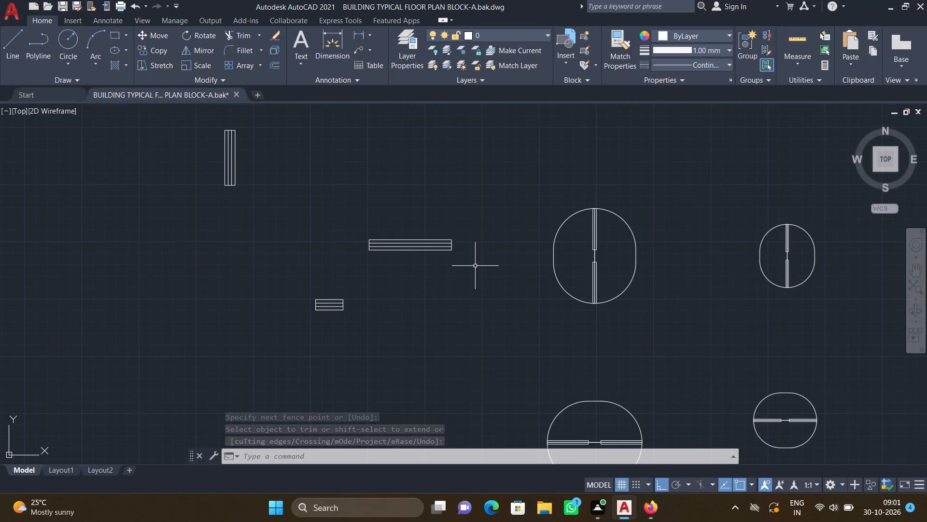
type("CO")
key("Return")
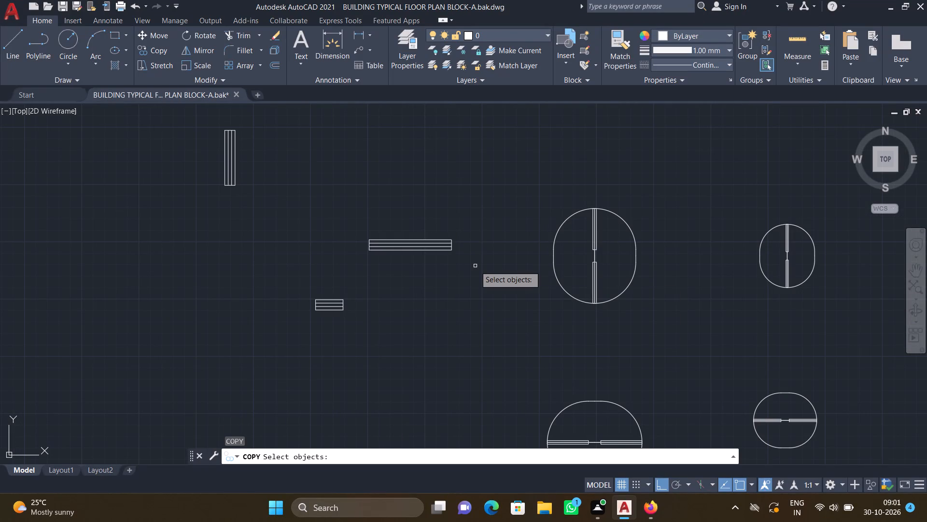
left_click_drag(462, 267, 453, 261)
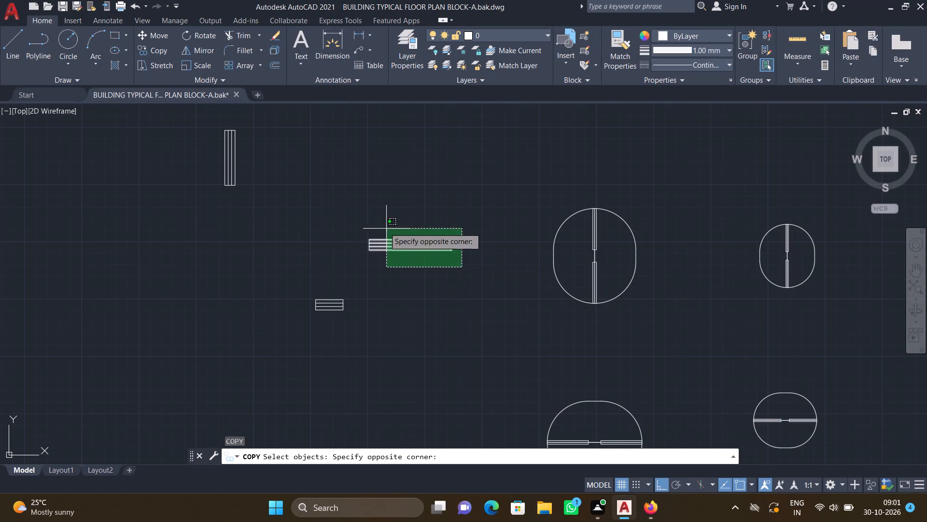
left_click(348, 199)
key("Return")
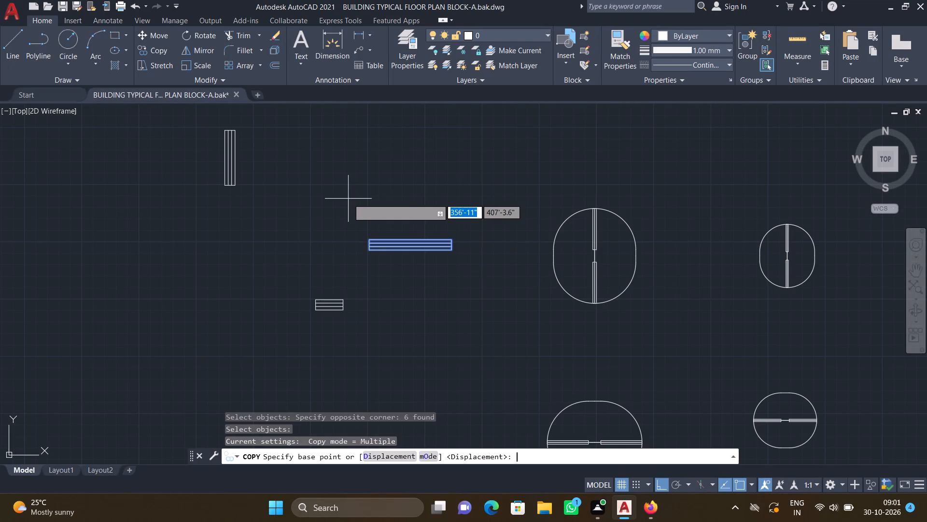
scroll(366, 233, "up", 2)
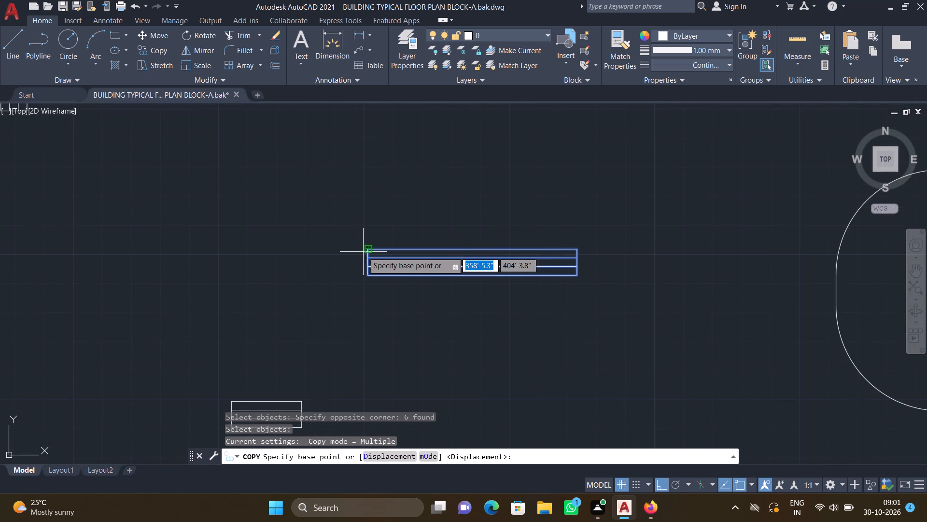
left_click(368, 247)
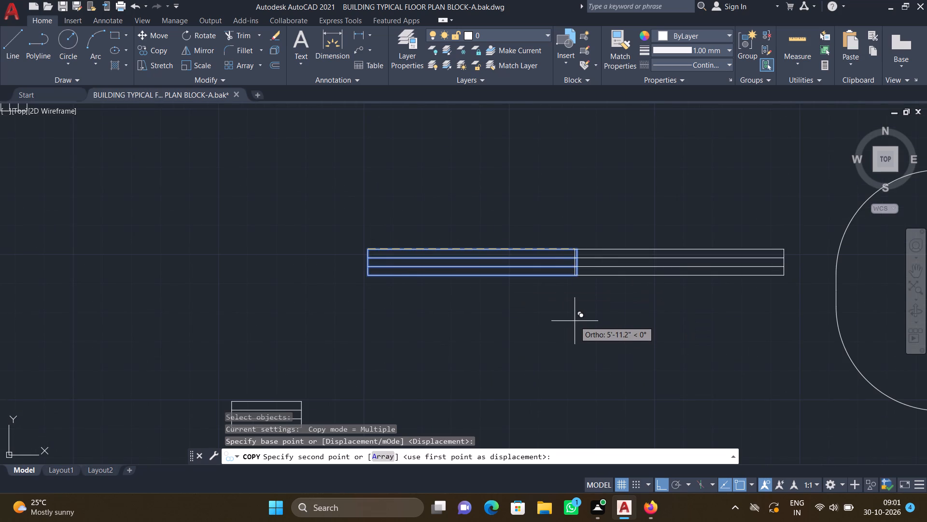
key("F8")
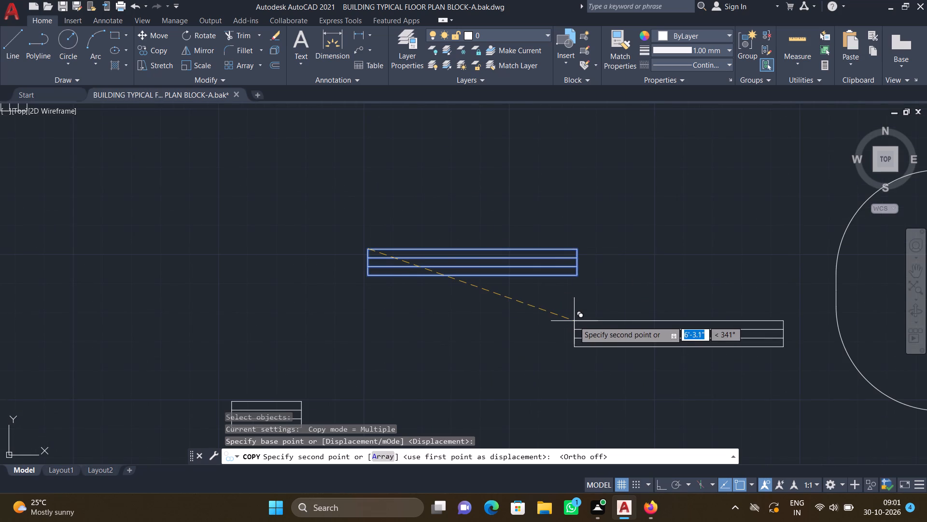
scroll(574, 323, "down", 3)
middle_click_drag(594, 364, 419, 298)
scroll(422, 298, "down", 2)
middle_click_drag(512, 319, 320, 303)
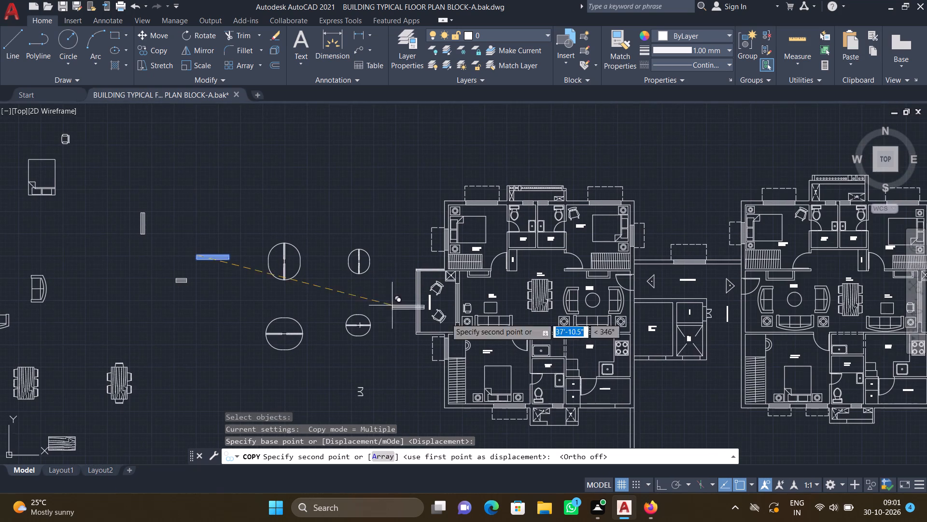
middle_click_drag(544, 358, 505, 202)
middle_click_drag(441, 331, 437, 282)
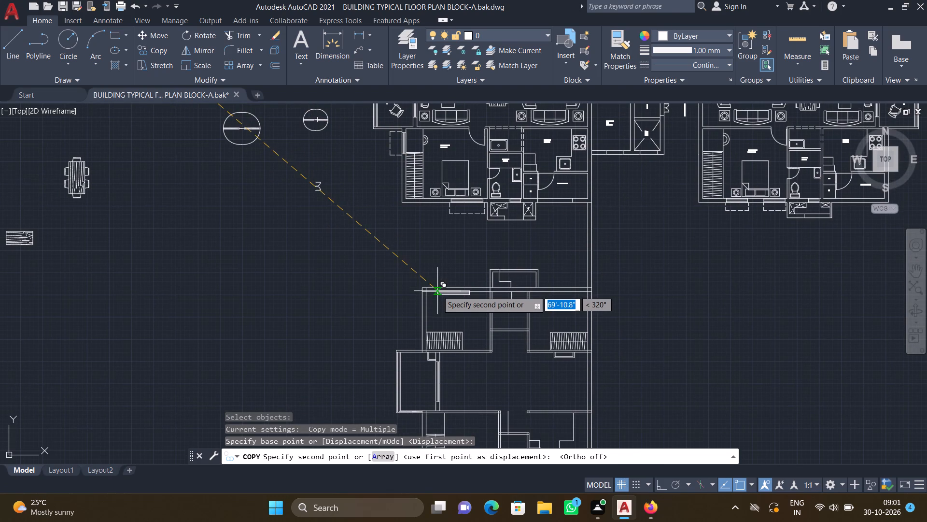
scroll(442, 291, "up", 4)
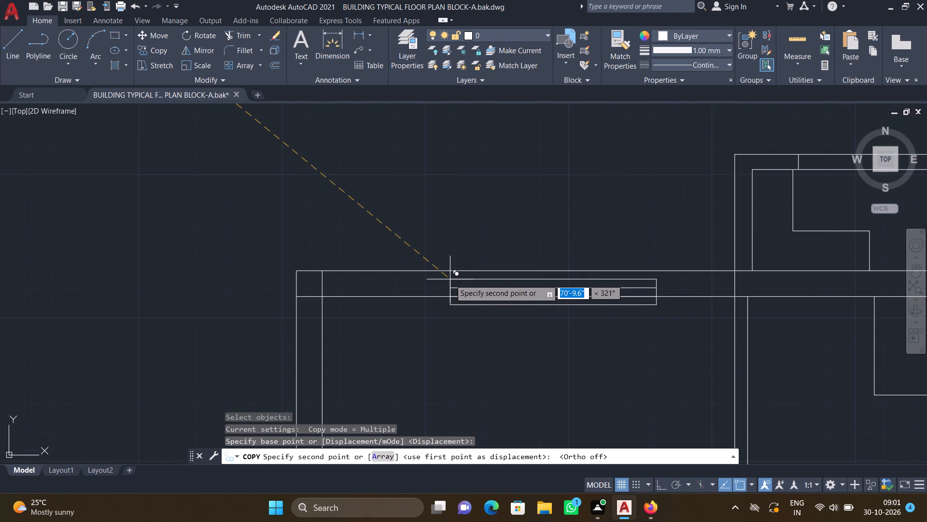
scroll(450, 279, "up", 3)
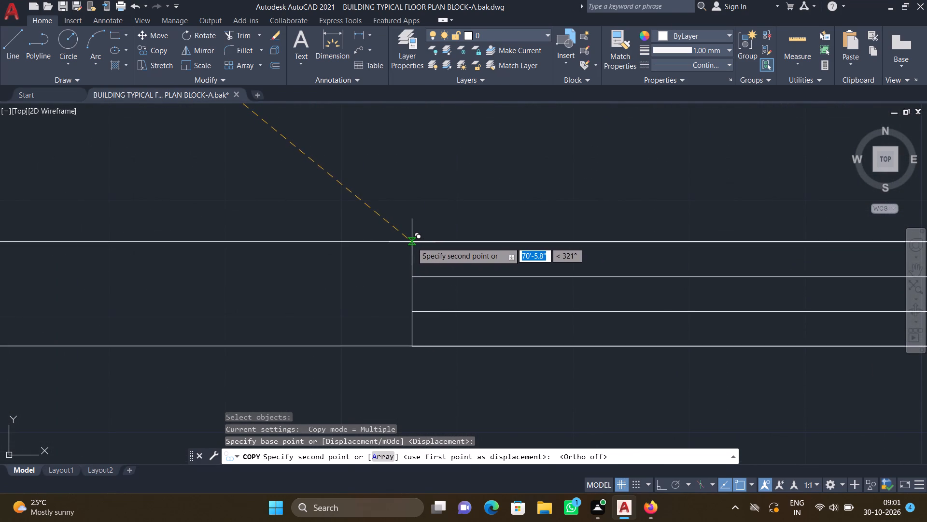
left_click(412, 242)
Place a second copy of the long window symbol in the top wall of the upper-right room, flush with the outer face.
scroll(478, 322, "down", 4)
middle_click_drag(553, 372, 461, 307)
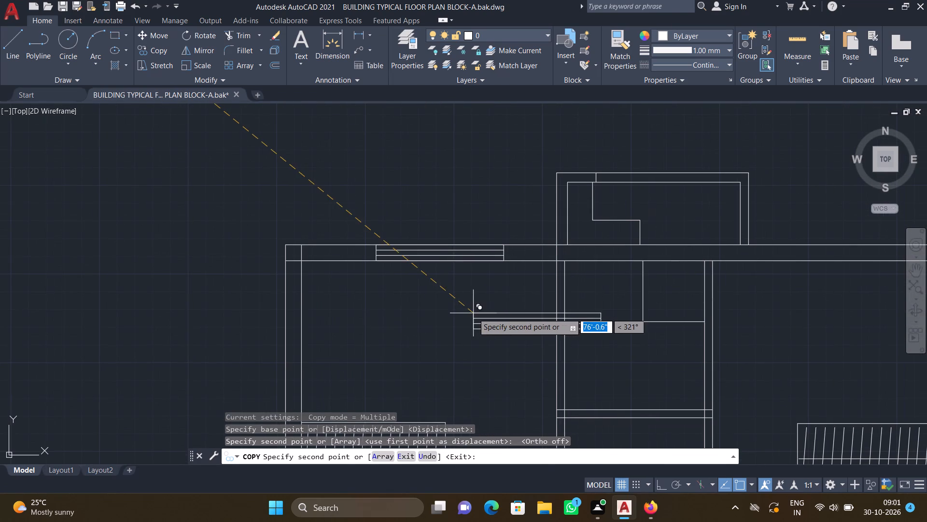
middle_click_drag(468, 332, 367, 305)
middle_click_drag(401, 311, 319, 290)
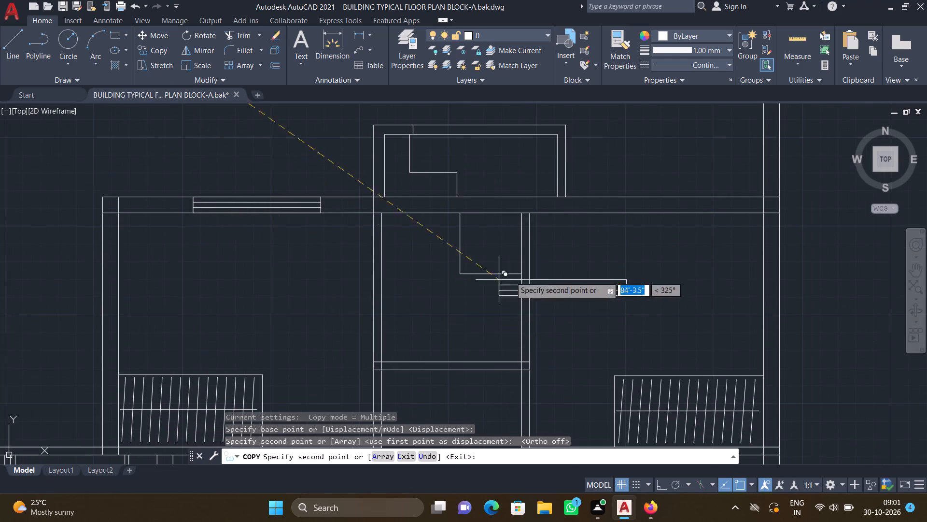
scroll(636, 208, "up", 2)
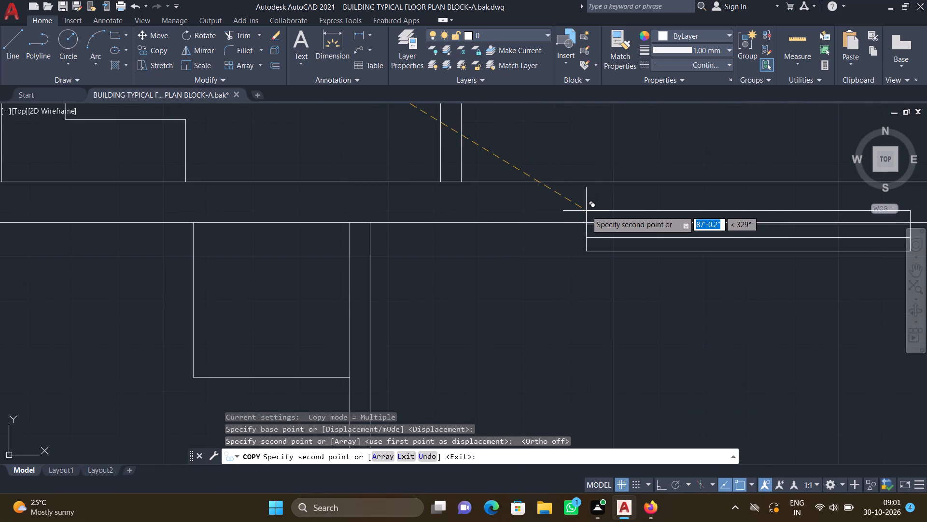
scroll(558, 190, "up", 1)
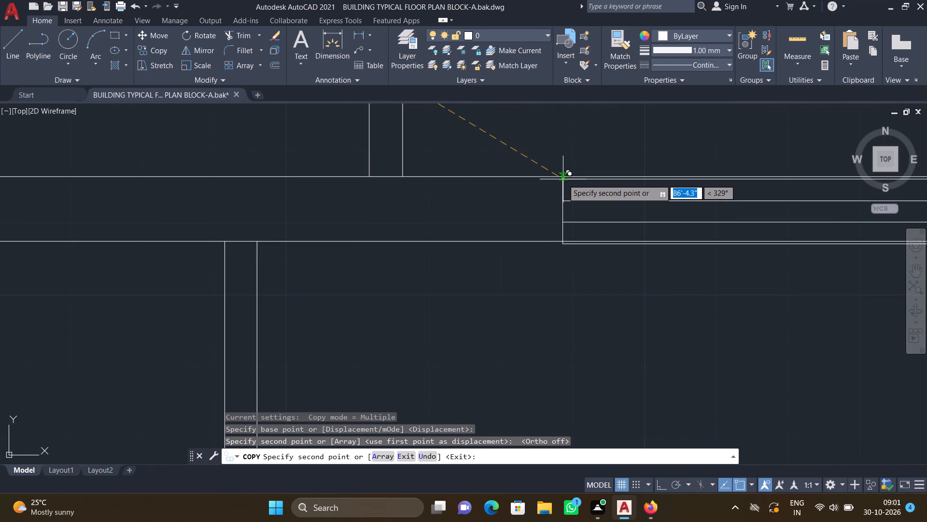
left_click(565, 178)
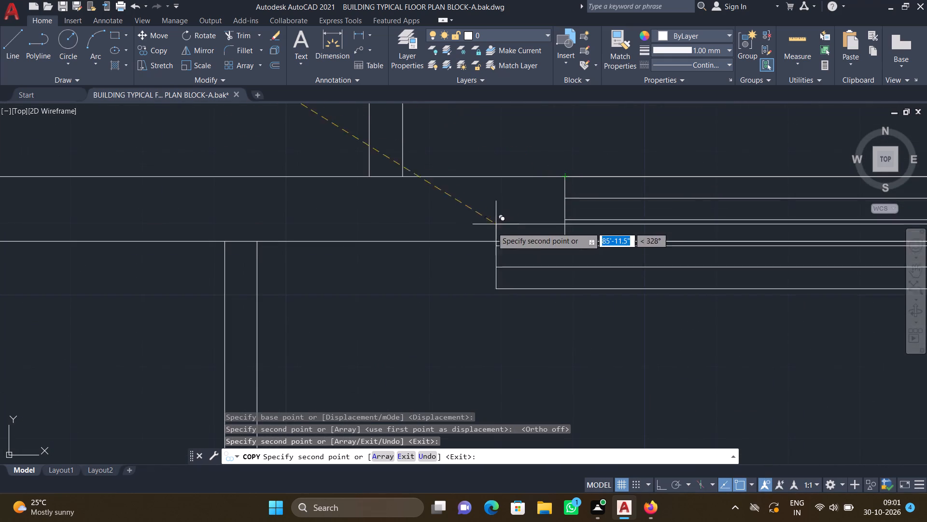
scroll(487, 234, "down", 3)
middle_click_drag(422, 279, 464, 246)
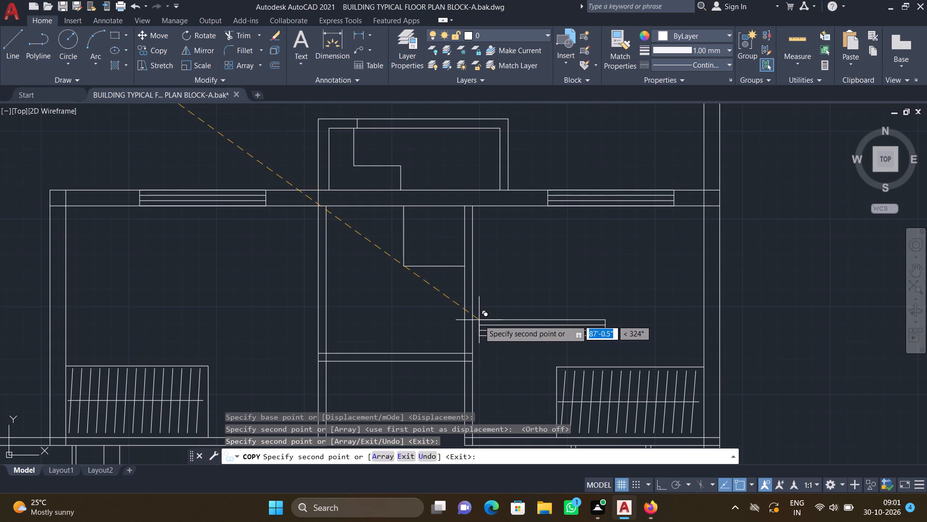
scroll(474, 317, "down", 2)
middle_click_drag(351, 342, 383, 203)
middle_click_drag(370, 333, 373, 281)
scroll(379, 306, "down", 1)
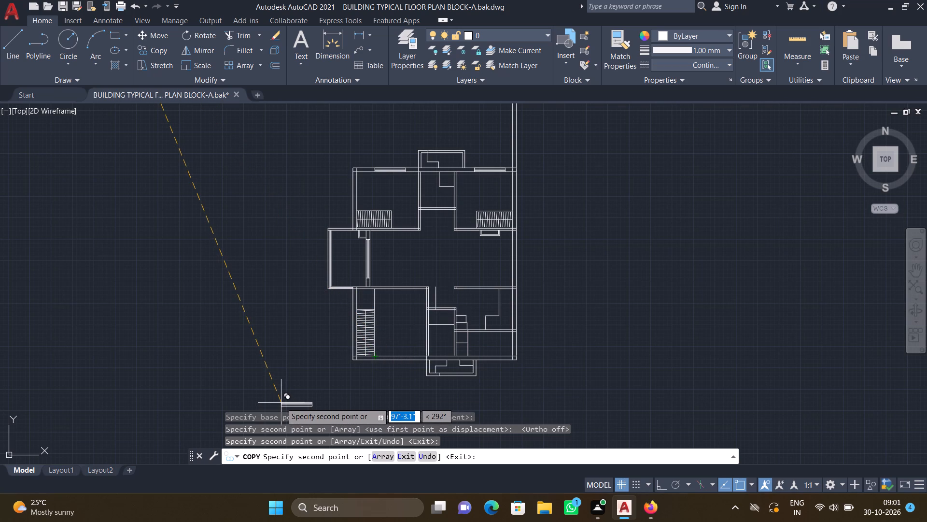
key("Return")
Copy the short horizontal window symbol by its upper-left corner into the top wall above the small central room, right of the L-shaped line's end.
scroll(273, 357, "down", 2)
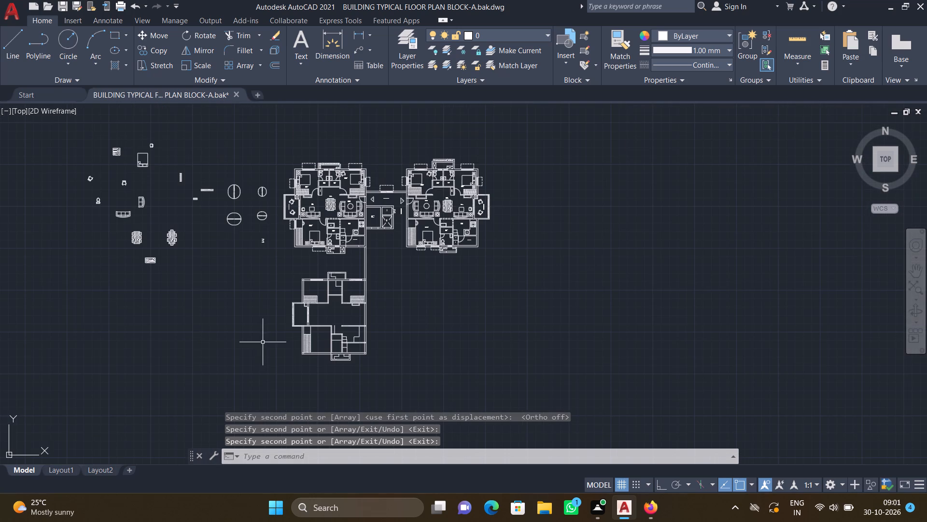
scroll(235, 360, "down", 3)
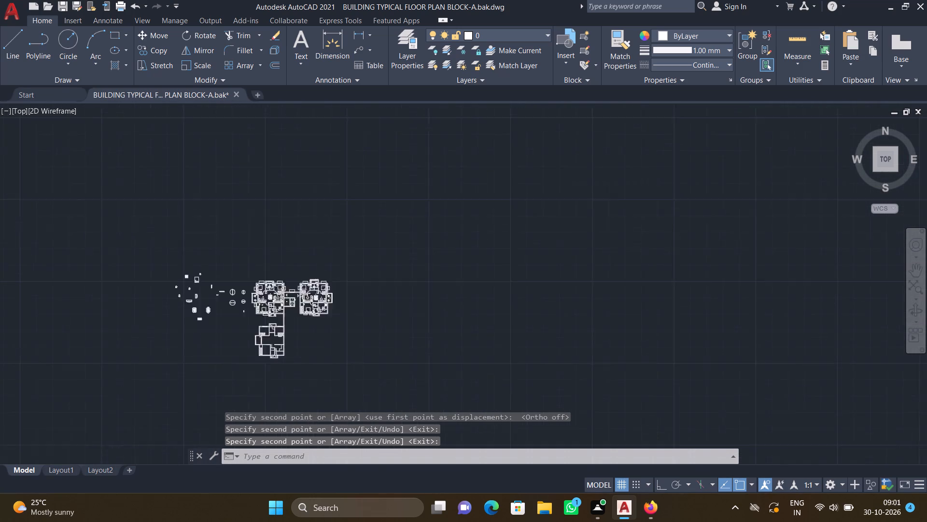
scroll(223, 325, "up", 4)
middle_click_drag(205, 286, 318, 286)
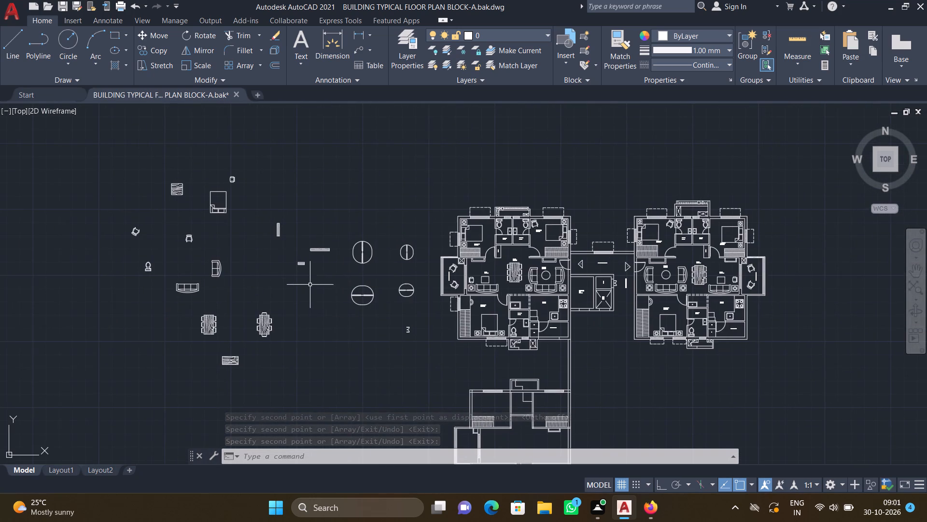
scroll(303, 276, "up", 3)
type("CO")
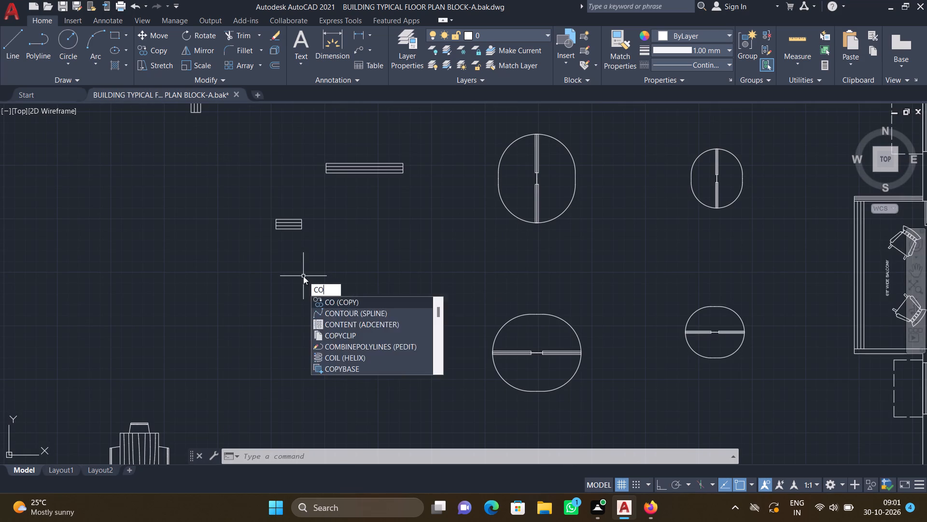
key("Return")
left_click_drag(312, 257, 308, 248)
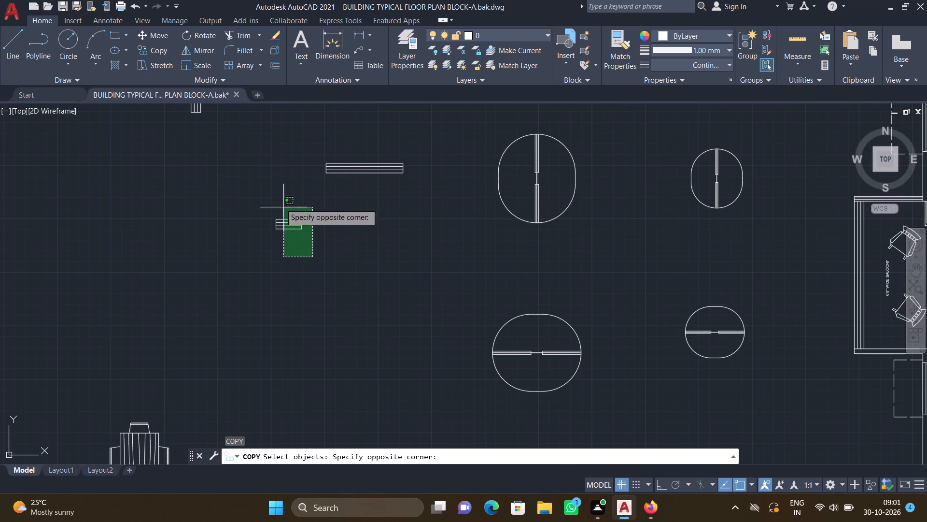
left_click(249, 178)
key("Return")
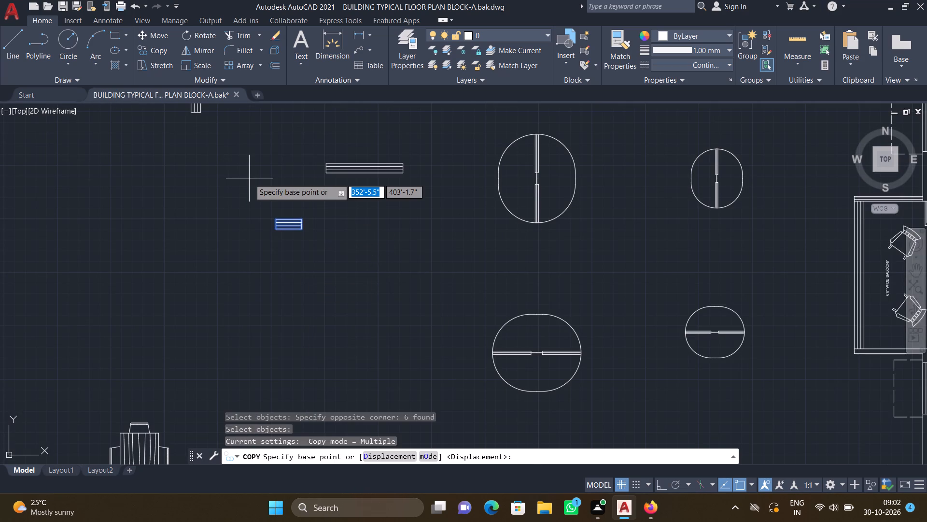
scroll(275, 214, "up", 4)
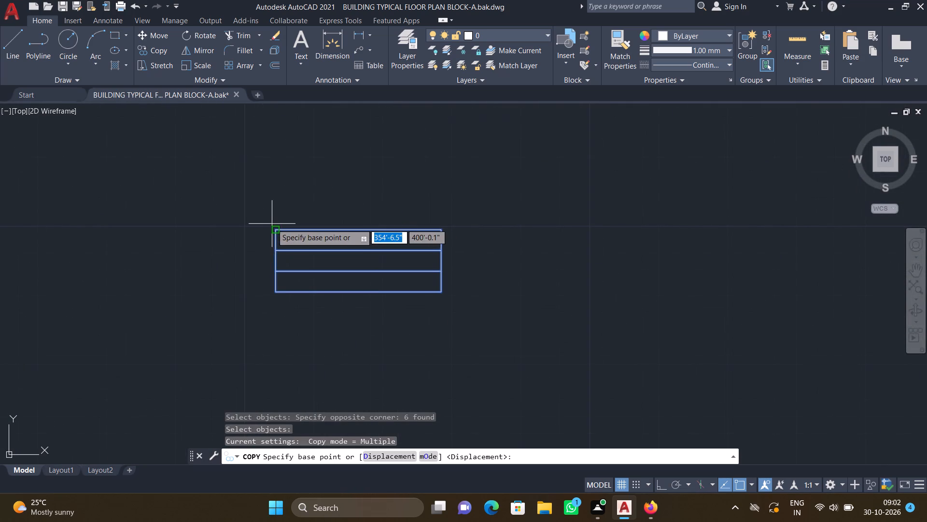
left_click(273, 226)
scroll(376, 285, "down", 5)
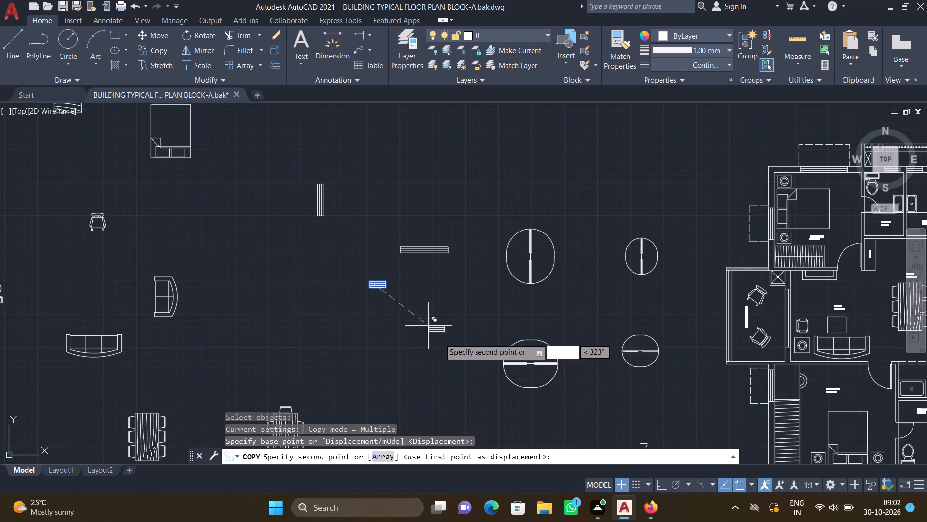
middle_click_drag(403, 312, 299, 213)
scroll(297, 213, "down", 3)
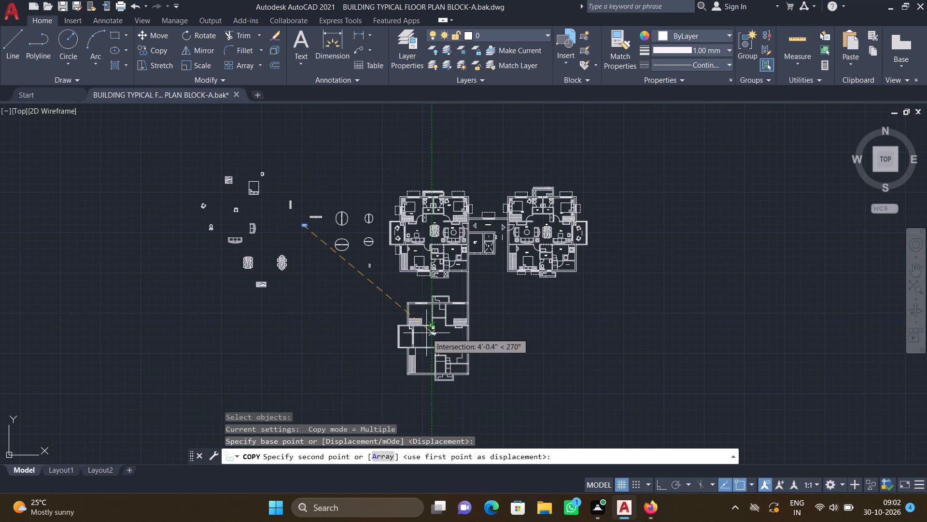
scroll(438, 319, "up", 3)
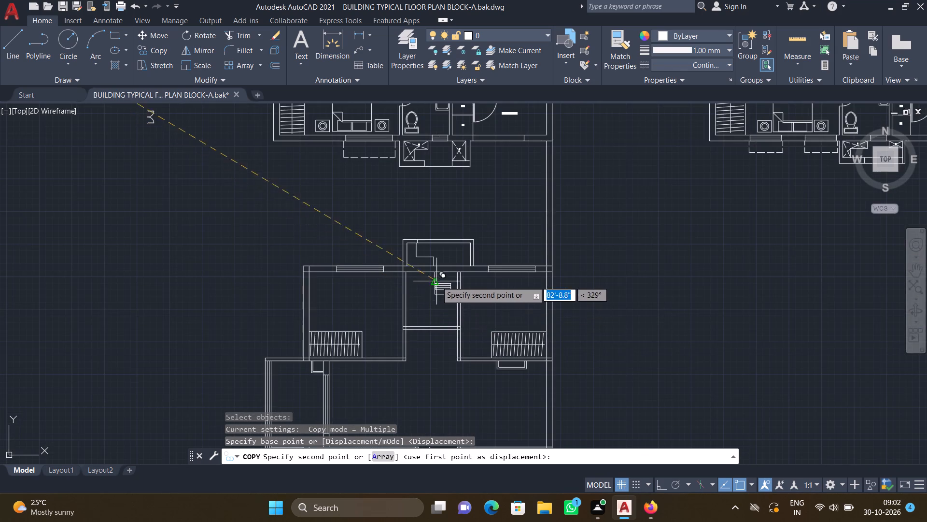
scroll(437, 275, "up", 3)
middle_click_drag(420, 268, 362, 232)
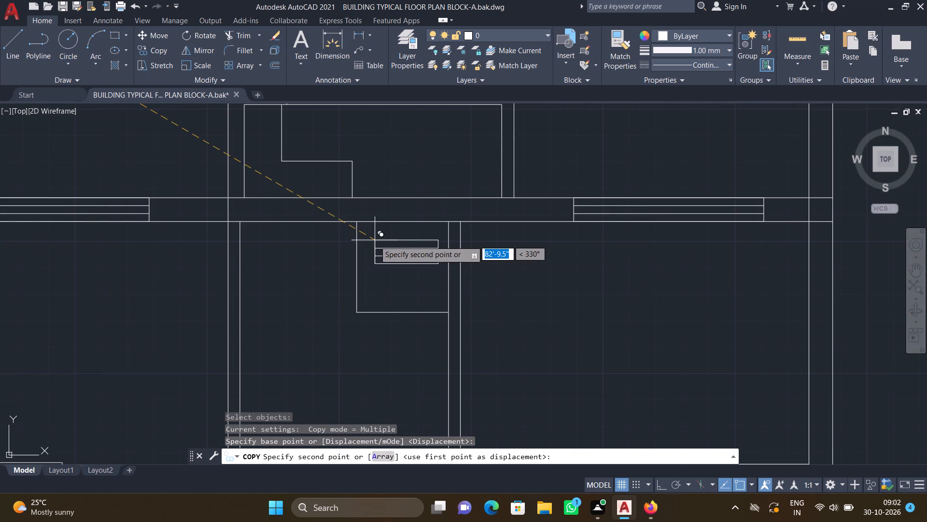
scroll(363, 216, "up", 2)
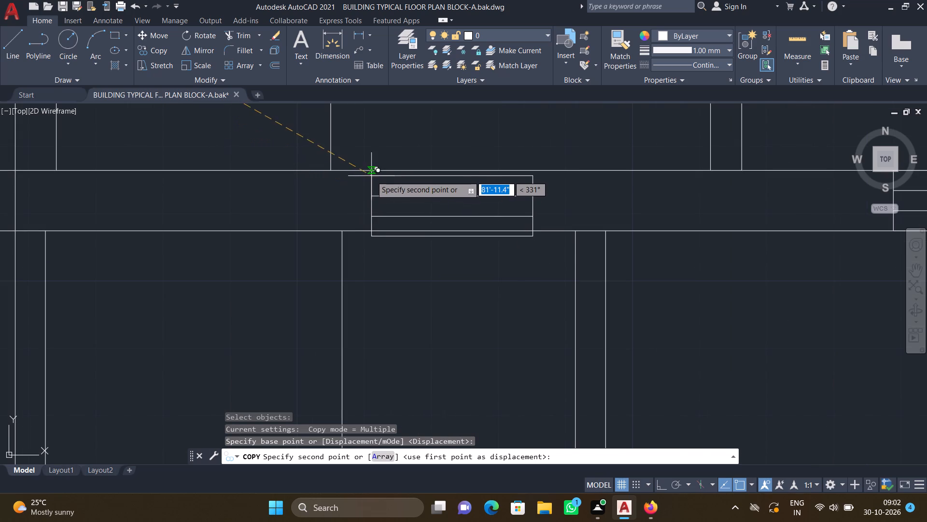
scroll(370, 175, "up", 3)
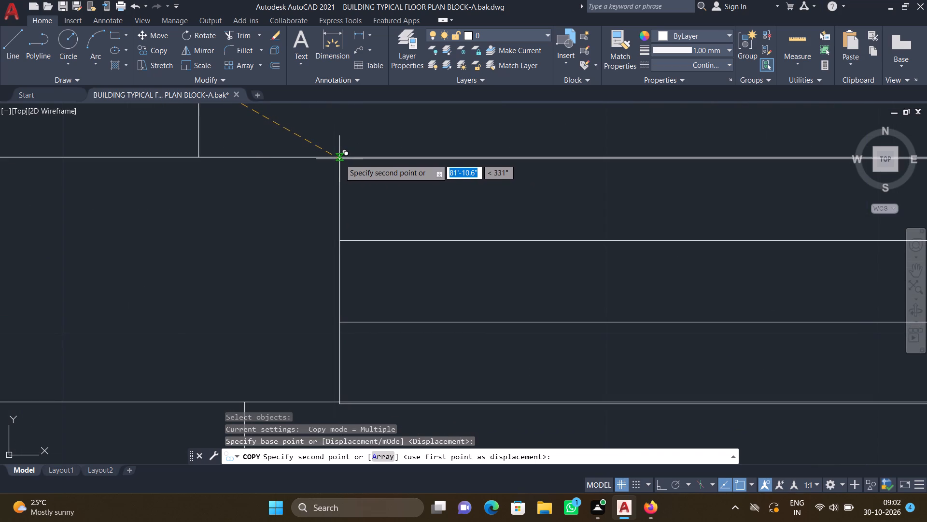
left_click(338, 158)
Place another copy of the short horizontal window symbol in the bottom wall of the lower-left room, its upper-left corner on the inner face.
scroll(391, 263, "down", 4)
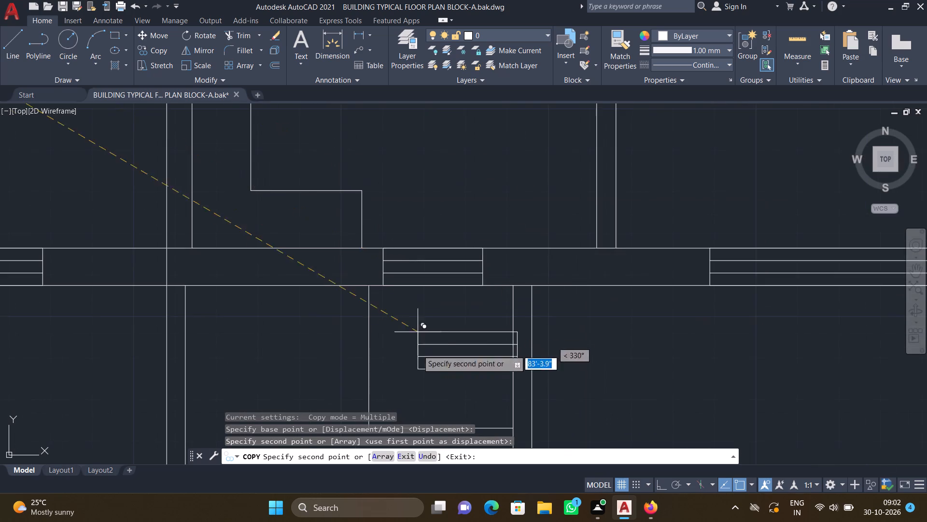
middle_click_drag(399, 312, 397, 241)
scroll(415, 337, "down", 1)
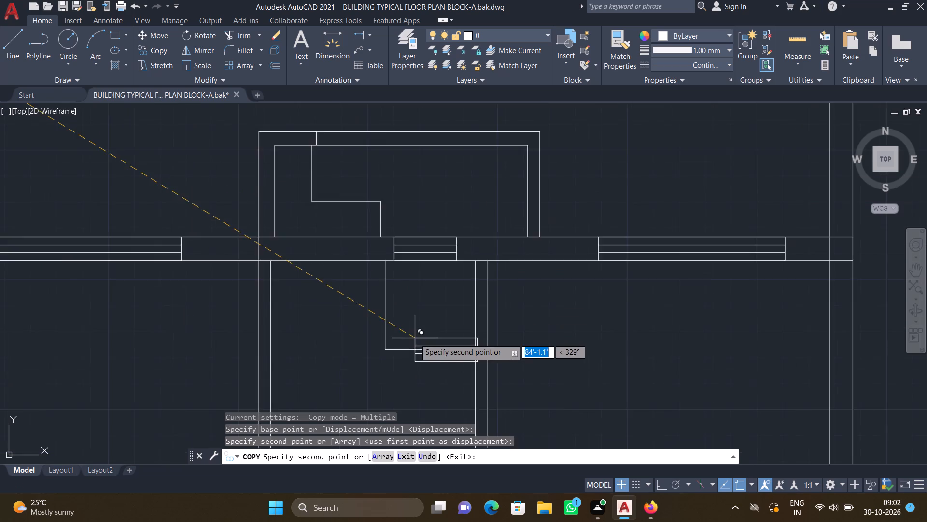
scroll(415, 338, "down", 1)
scroll(361, 390, "down", 1)
middle_click_drag(353, 376, 341, 234)
scroll(343, 238, "down", 1)
middle_click_drag(295, 311, 335, 174)
scroll(347, 201, "down", 1)
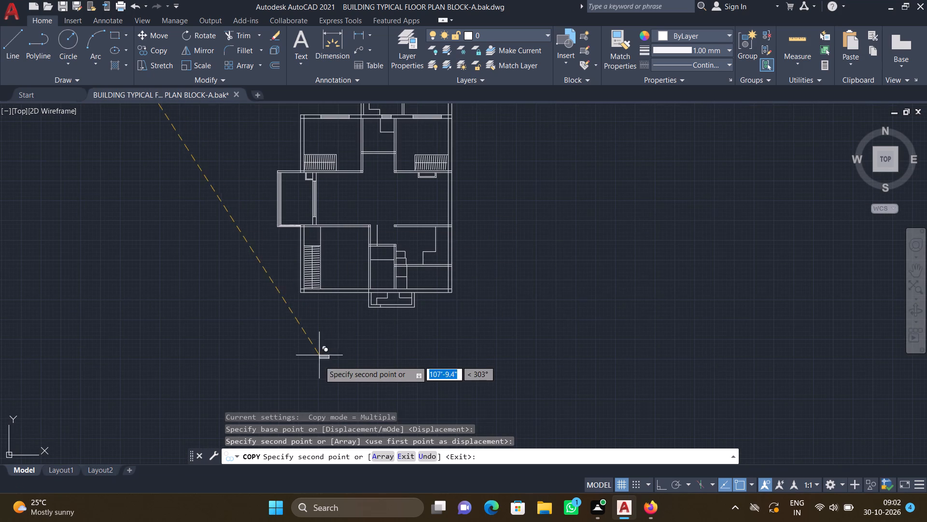
scroll(335, 304, "up", 3)
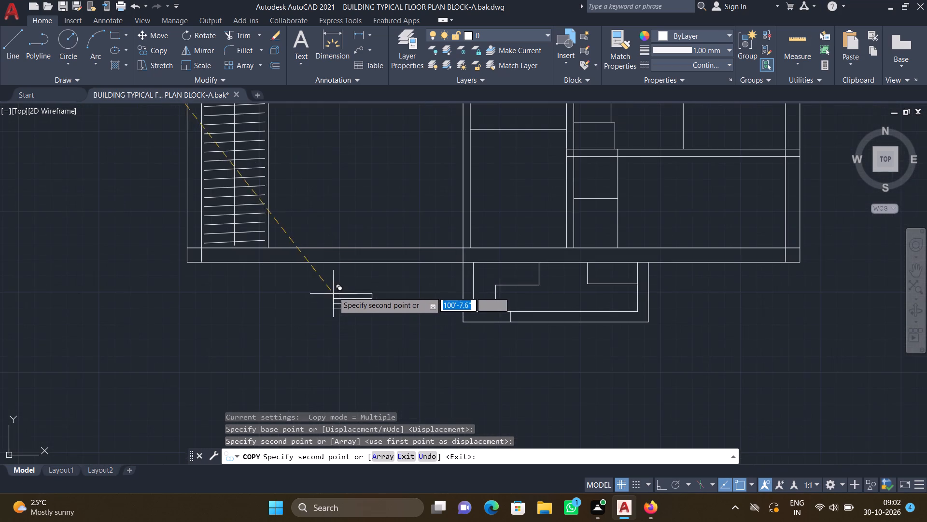
scroll(368, 254, "up", 3)
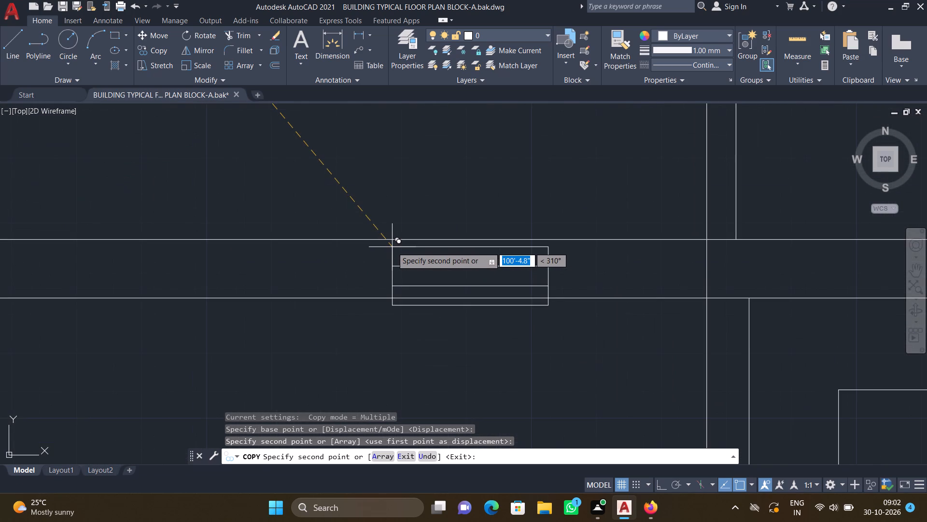
left_click(398, 240)
Place one more short window copy in the bottom wall of the small central room, above the projecting shaft, and finish copying.
scroll(510, 291, "down", 1)
middle_click_drag(538, 309, 356, 281)
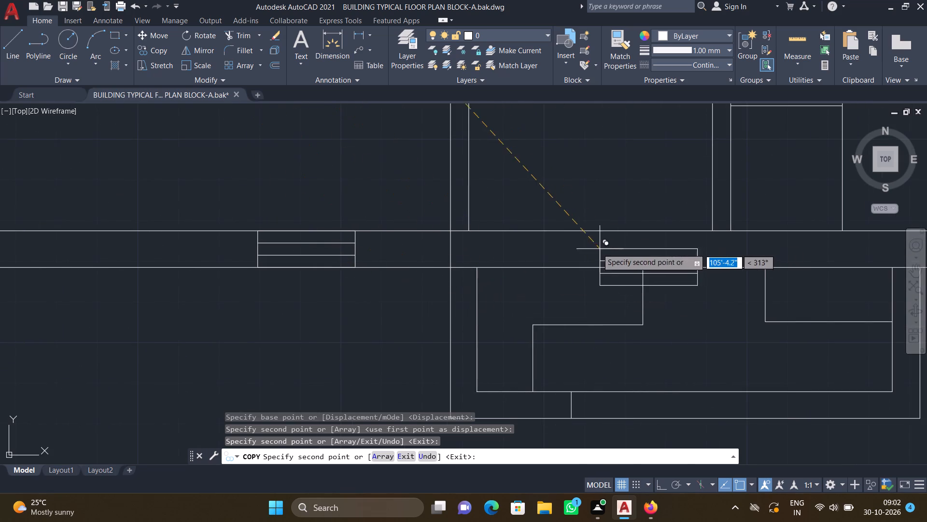
middle_click_drag(471, 228, 406, 228)
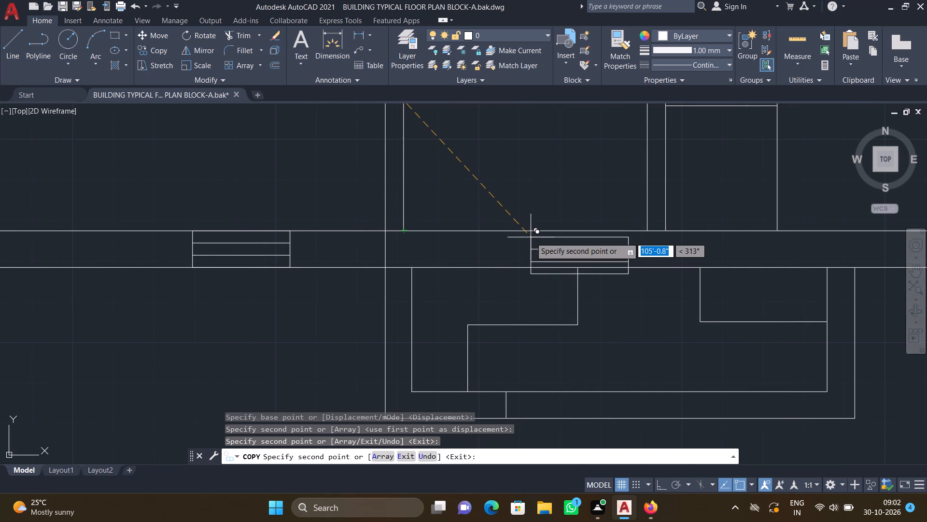
scroll(529, 235, "up", 2)
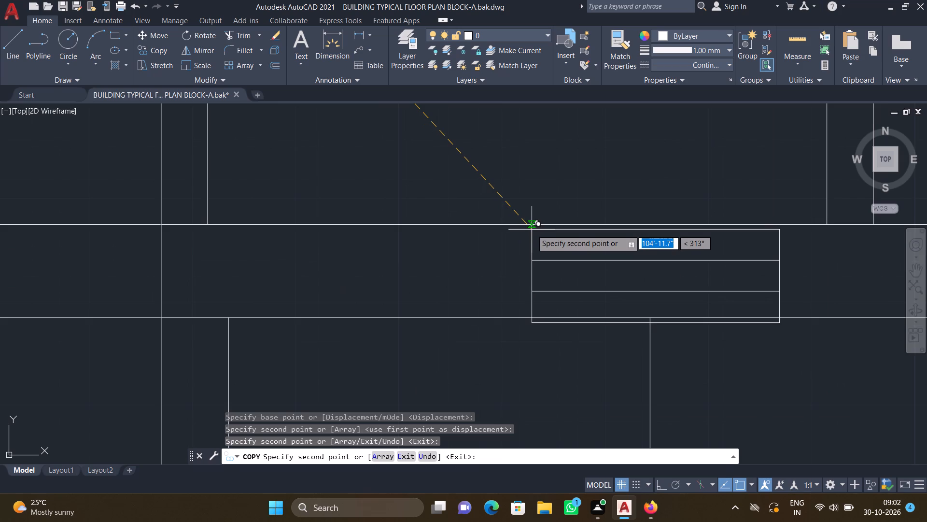
scroll(532, 229, "up", 2)
left_click(528, 219)
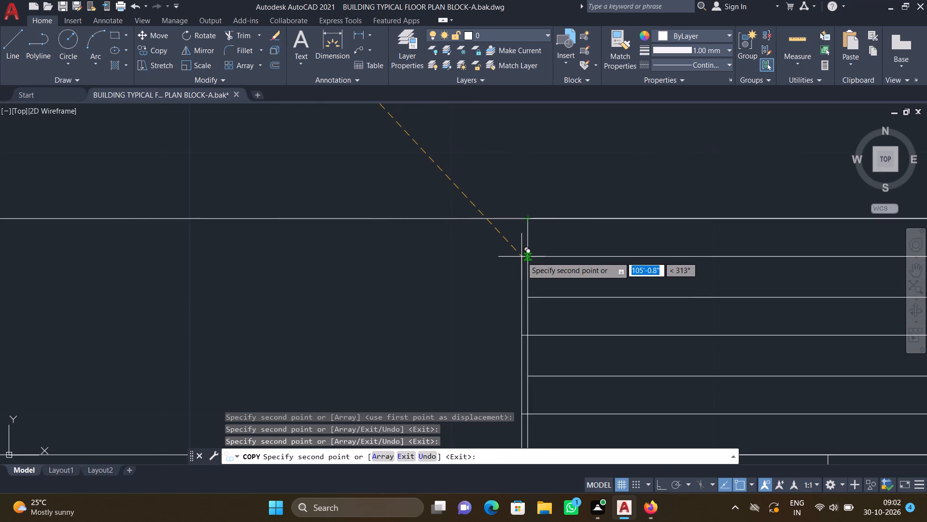
key("Return")
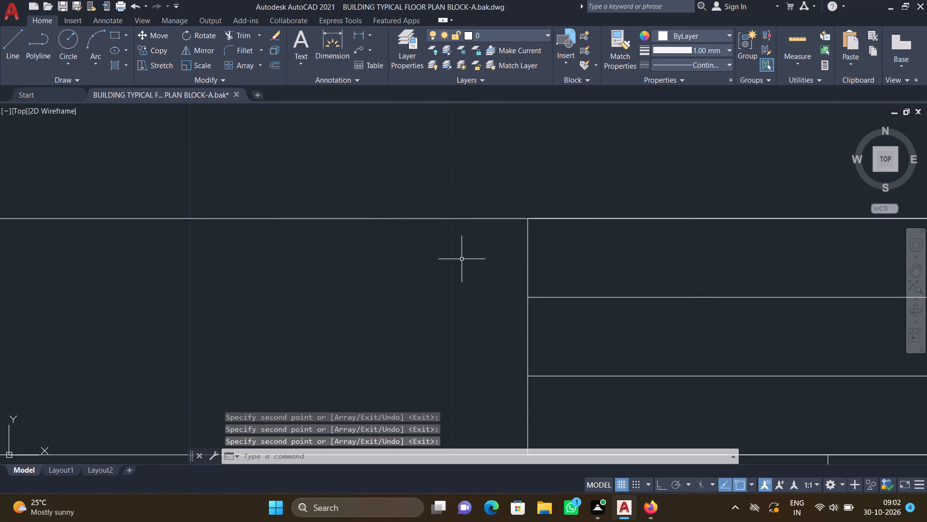
Copy the loose vertical window symbol by its upper-left corner into the upper-left room's left outer wall, above the wardrobe, flush with the outer face.
scroll(385, 304, "down", 6)
middle_click_drag(290, 316, 390, 320)
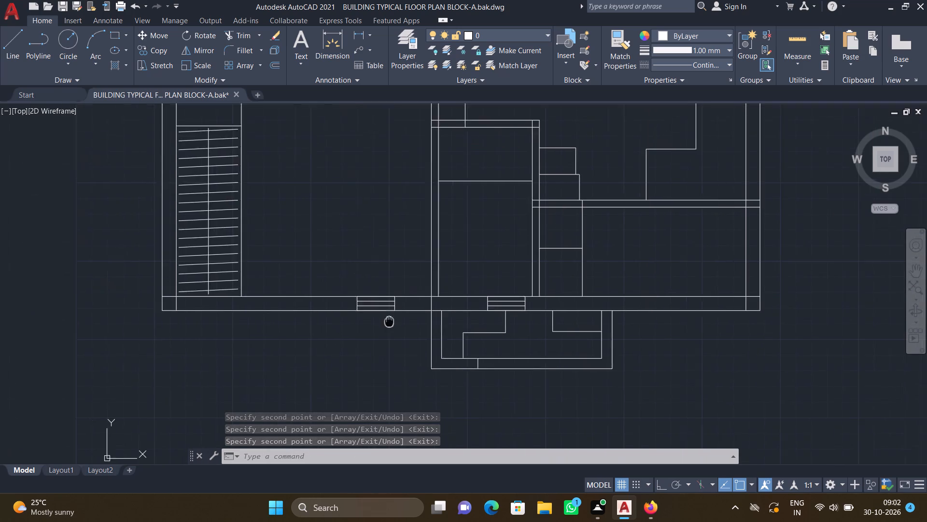
scroll(389, 320, "down", 3)
middle_click_drag(238, 268, 323, 312)
scroll(323, 312, "down", 4)
middle_click_drag(257, 258, 327, 279)
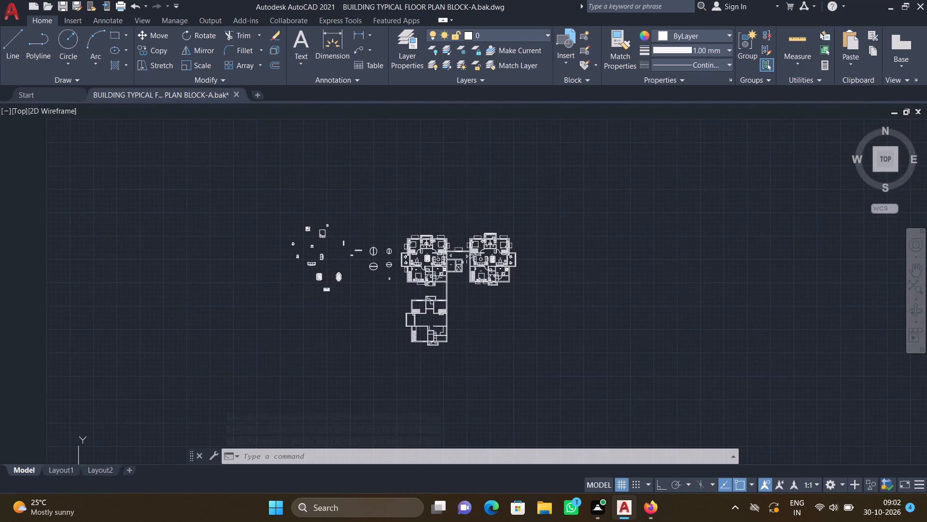
scroll(340, 245, "up", 5)
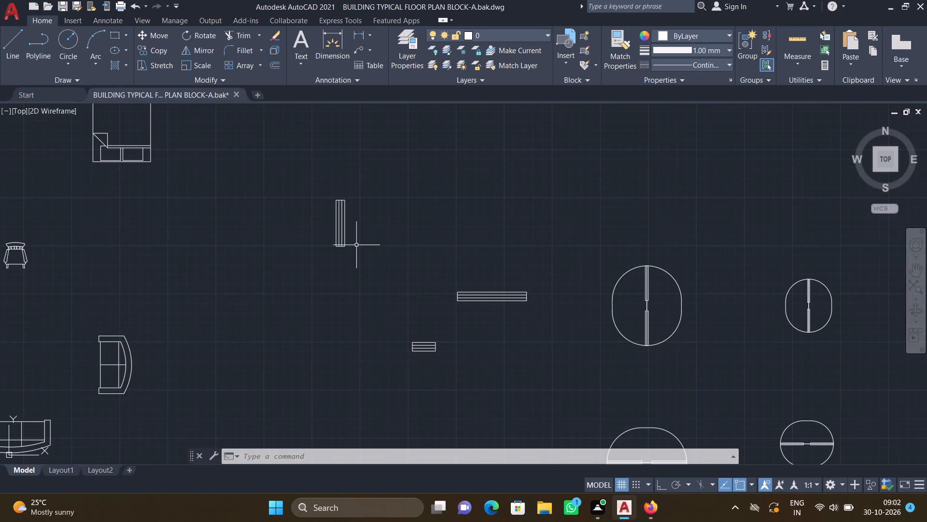
type("CO")
key("Return")
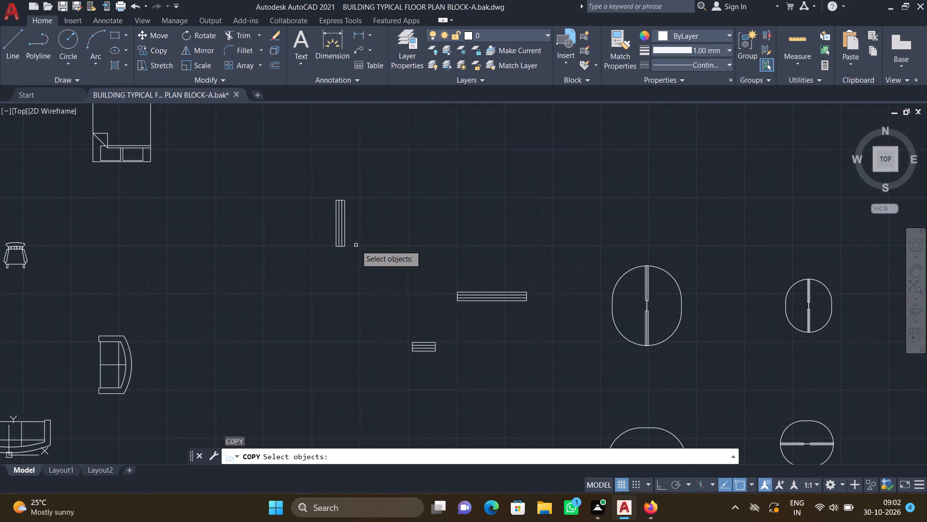
left_click(358, 257)
left_click(311, 170)
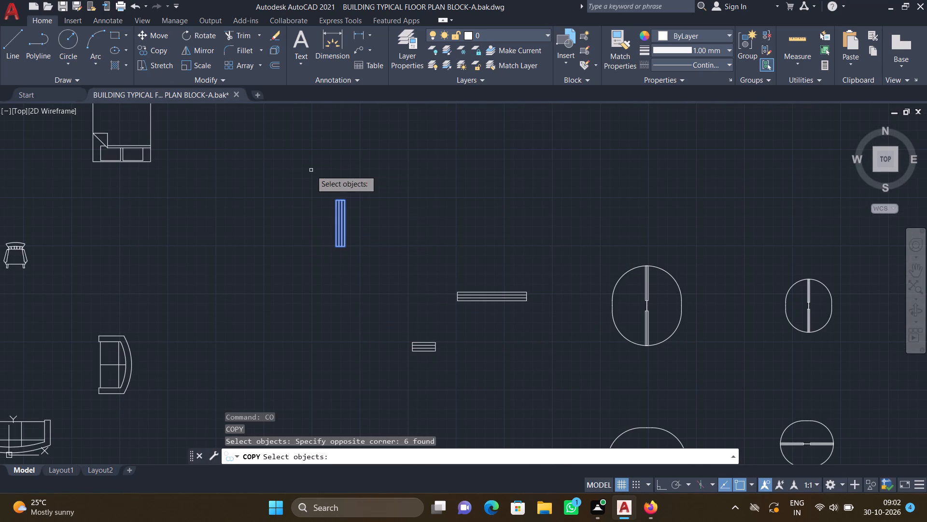
key("Return")
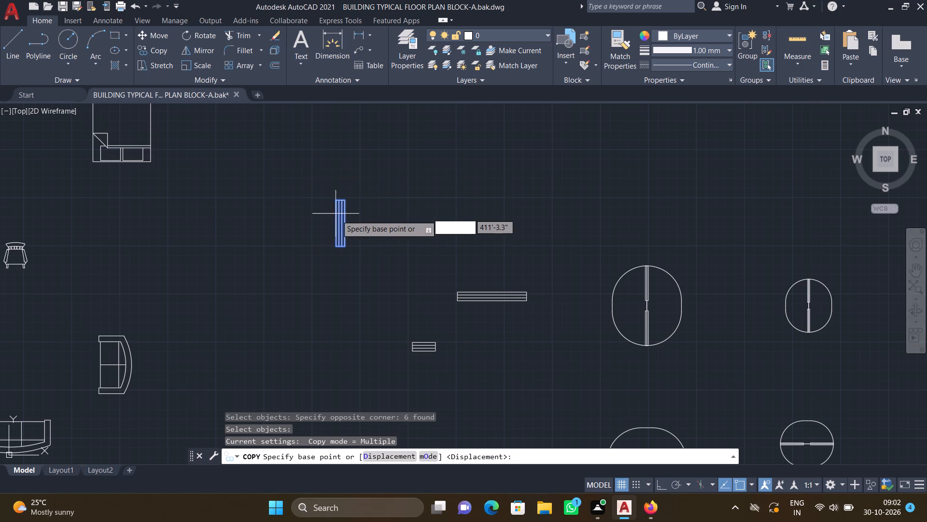
scroll(337, 216, "up", 2)
left_click_drag(328, 177, 330, 183)
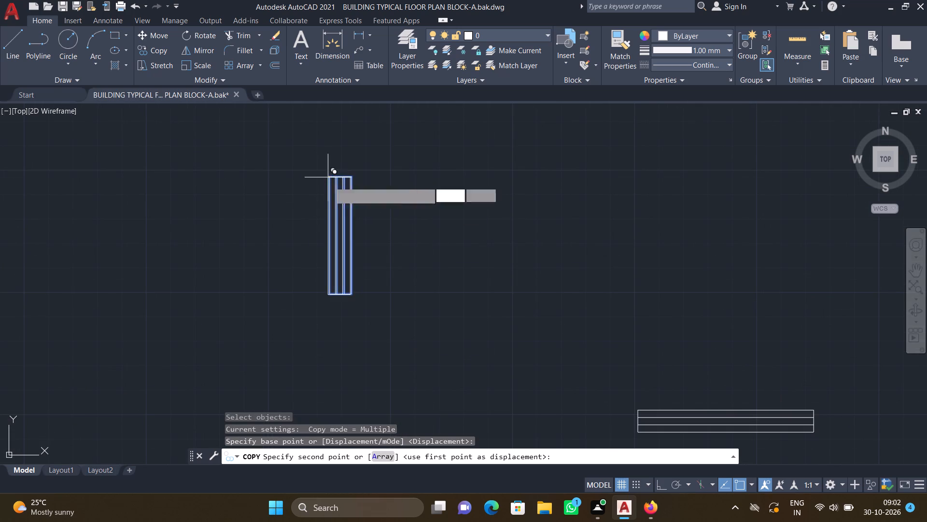
scroll(427, 313, "down", 2)
middle_click_drag(498, 395, 330, 260)
scroll(330, 259, "down", 4)
middle_click_drag(443, 373, 389, 336)
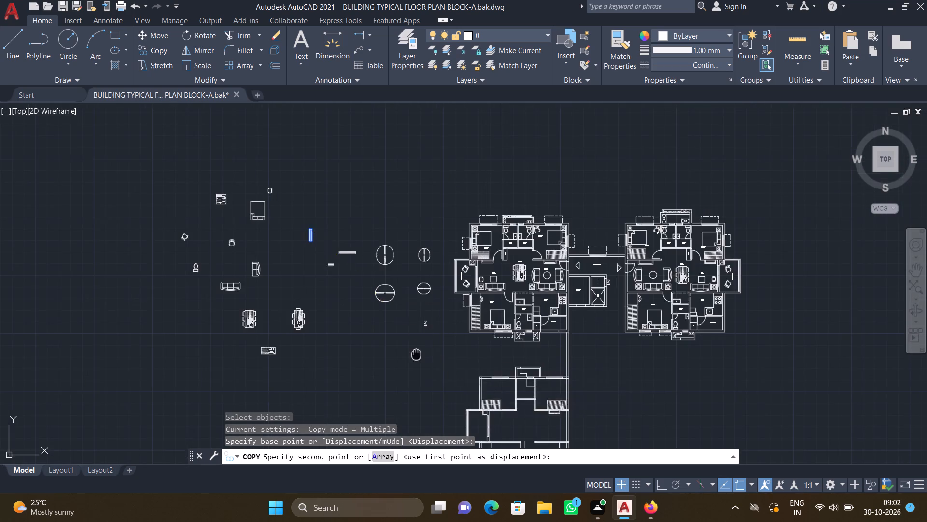
middle_click_drag(389, 336, 296, 263)
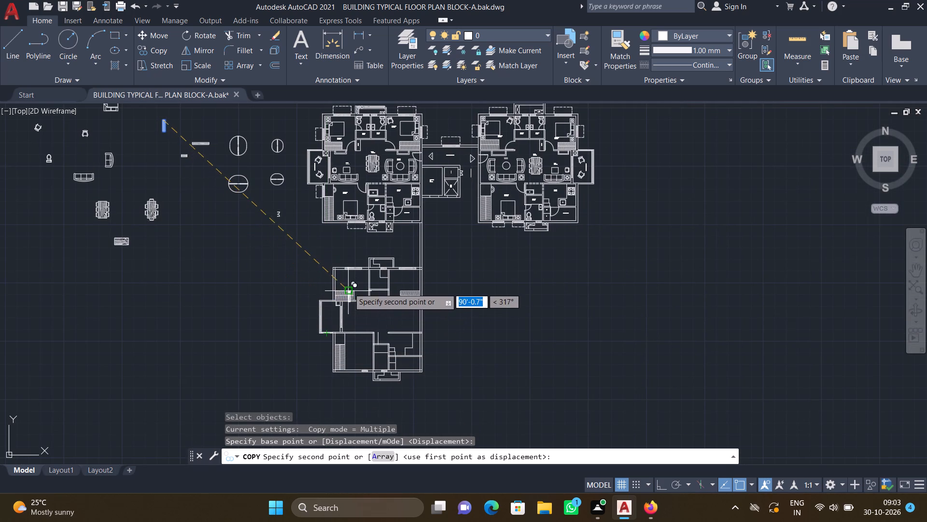
scroll(352, 275, "up", 3)
middle_click_drag(281, 273, 347, 246)
scroll(340, 259, "up", 2)
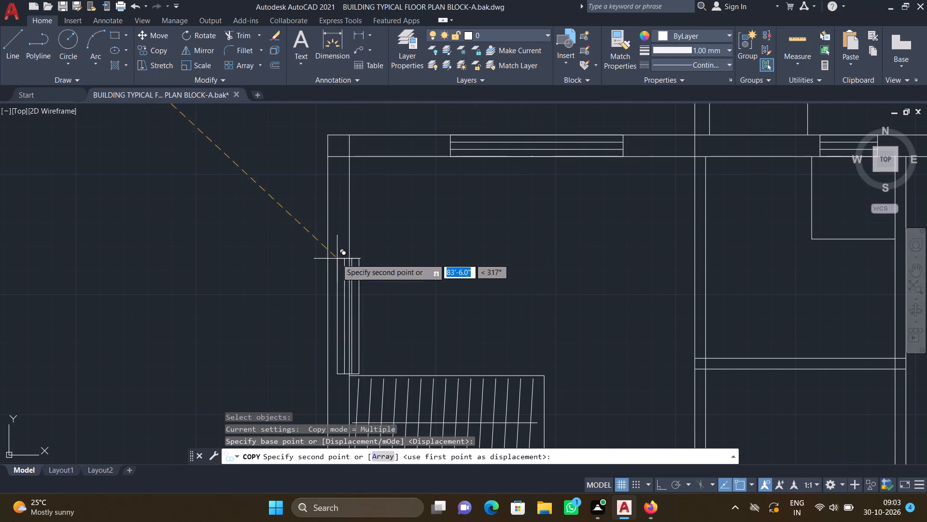
scroll(329, 248, "up", 2)
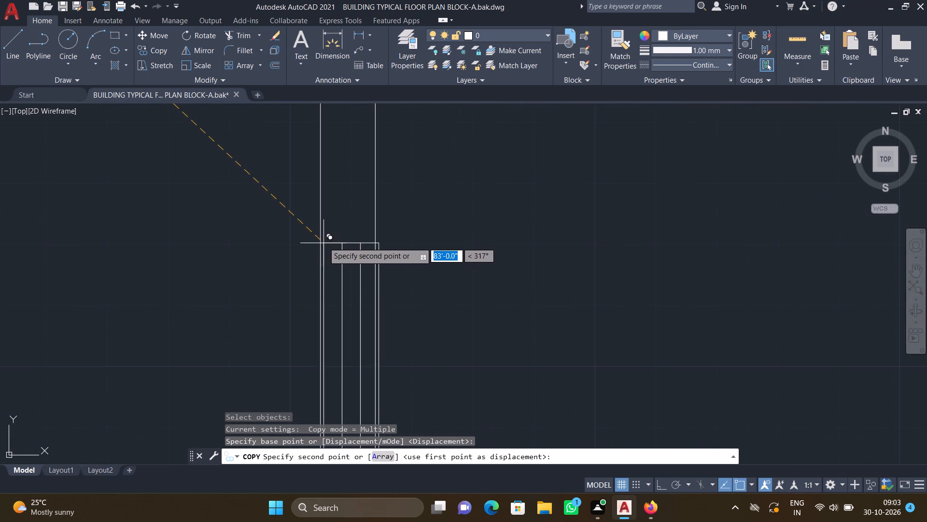
left_click(322, 227)
Place a second copy of the vertical window in the central hall's right outer wall, upper-left corner on the inner face, and finish copying.
scroll(422, 272, "down", 3)
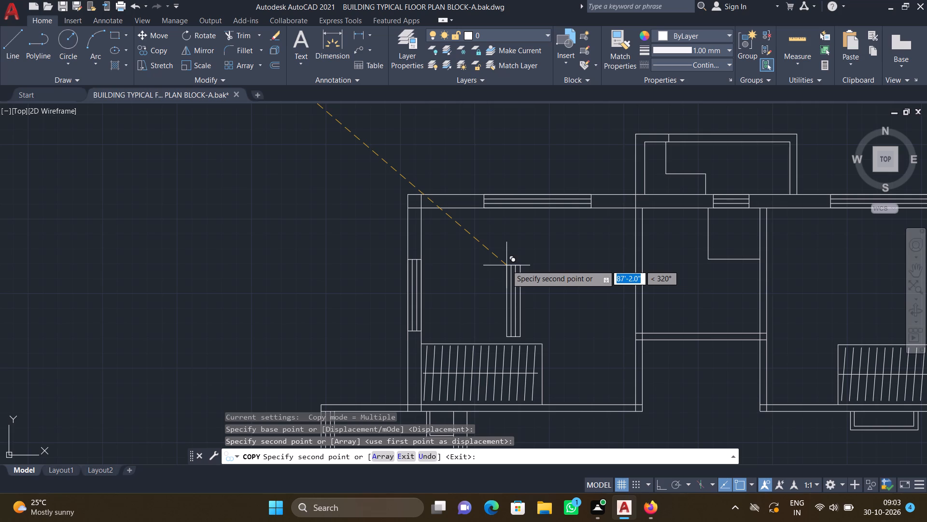
scroll(473, 246, "down", 2)
middle_click_drag(519, 315, 364, 227)
middle_click_drag(549, 358, 309, 262)
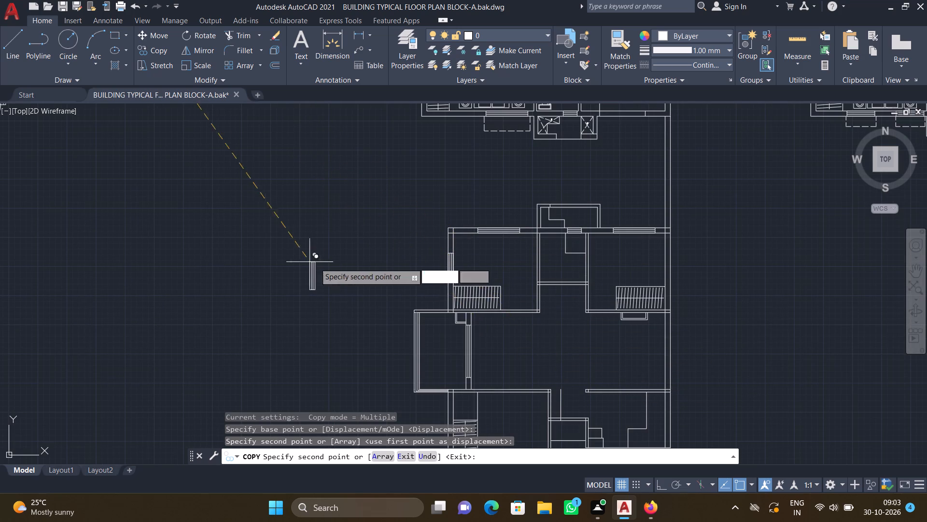
scroll(614, 353, "down", 2)
middle_click_drag(613, 362, 433, 263)
scroll(450, 256, "up", 2)
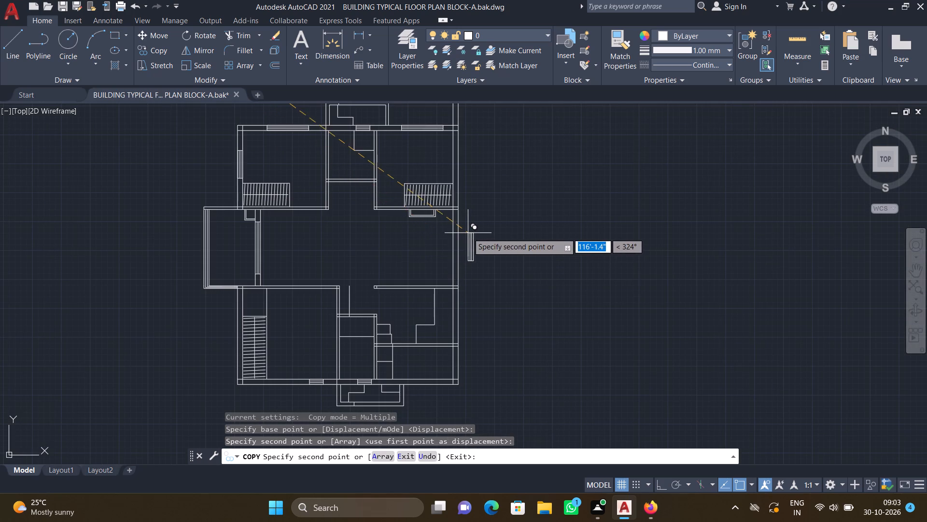
scroll(458, 236, "up", 2)
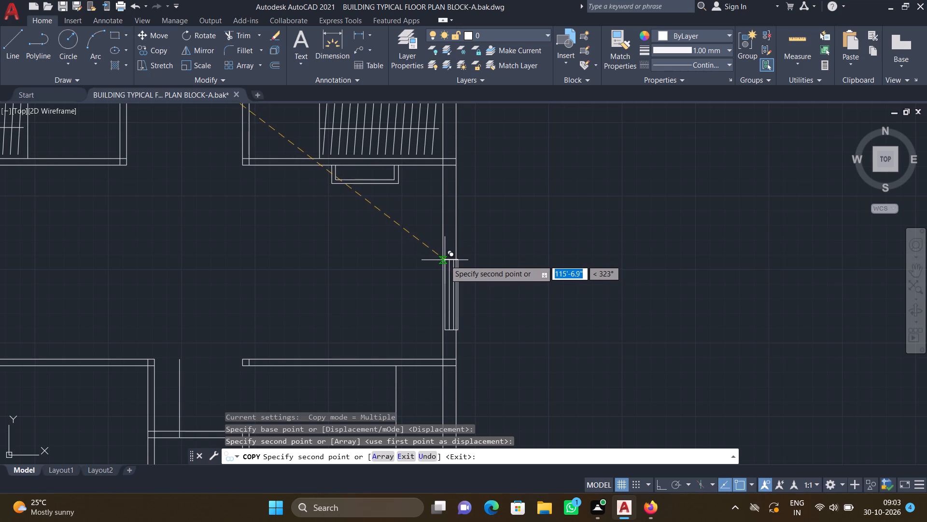
scroll(441, 264, "up", 4)
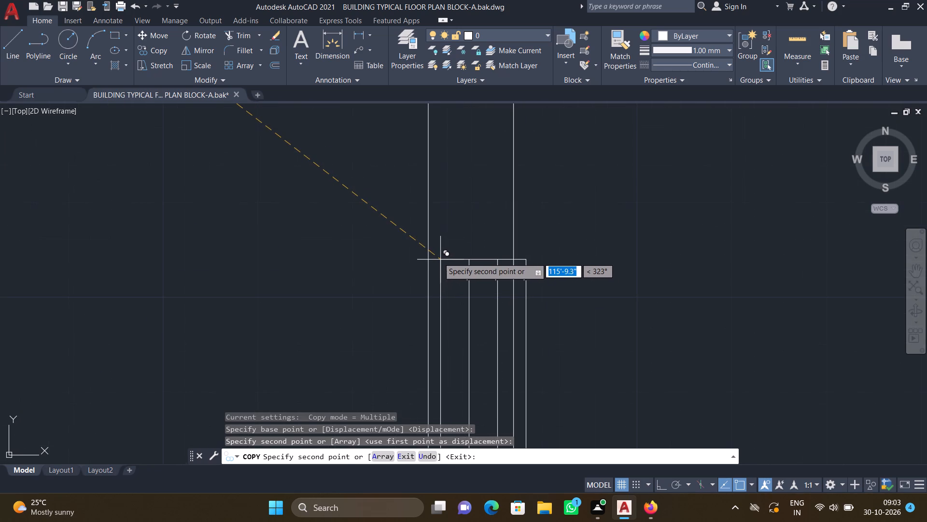
left_click(429, 245)
scroll(499, 275, "down", 3)
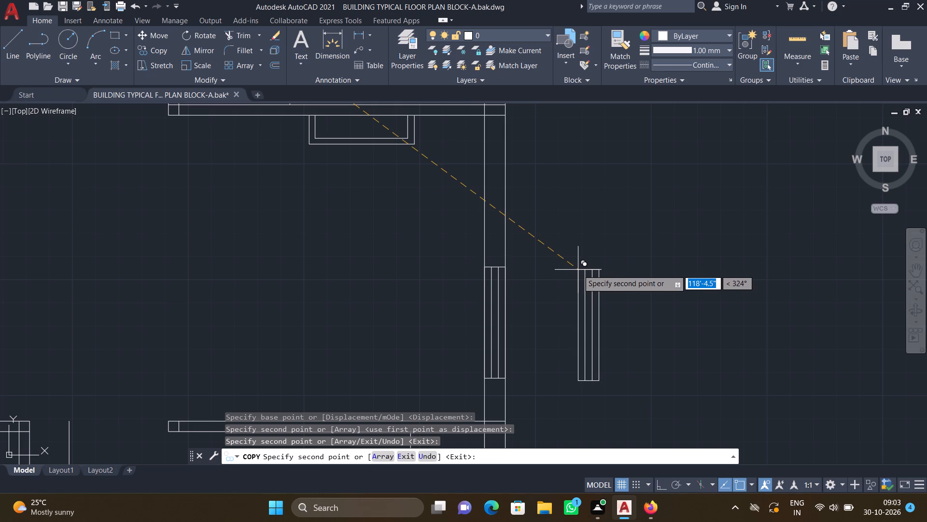
scroll(571, 268, "down", 5)
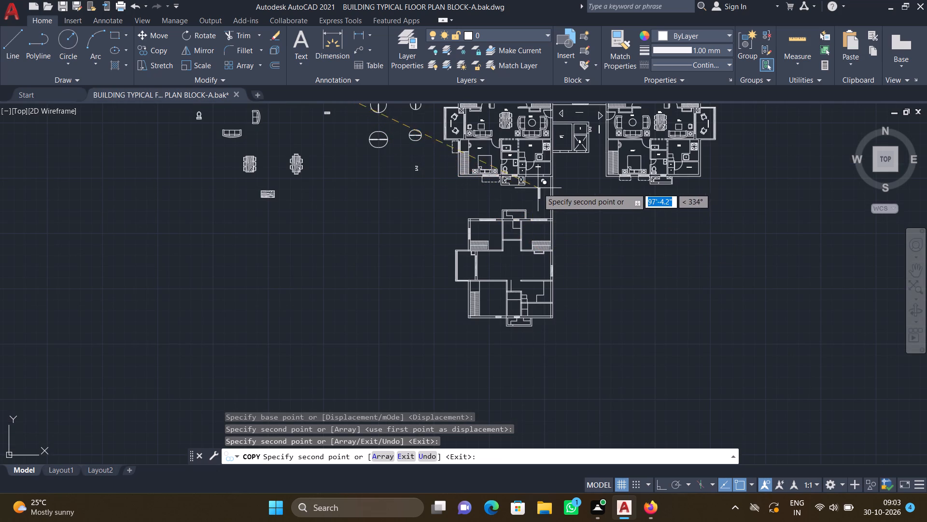
scroll(547, 197, "up", 3)
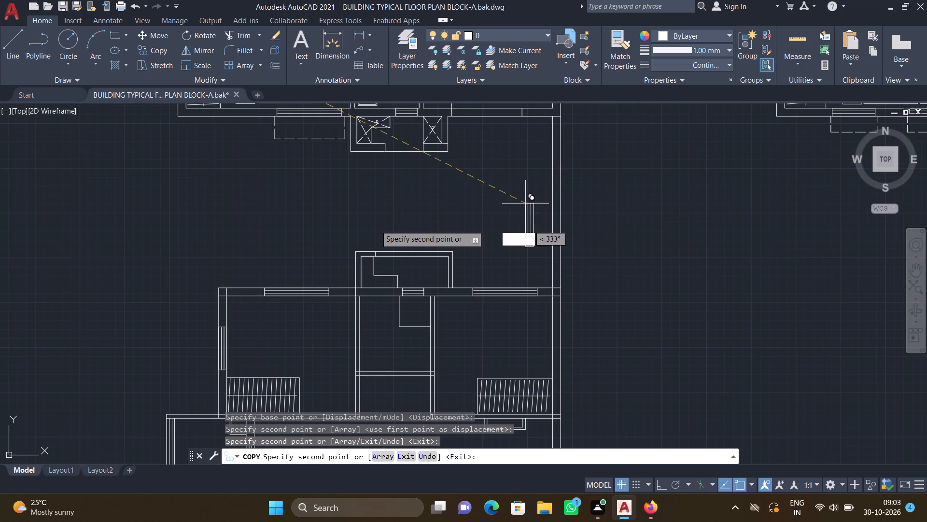
key("Return")
Rotate the loose long horizontal window symbol 90° about its upper-left corner so it stands vertical.
scroll(317, 211, "down", 4)
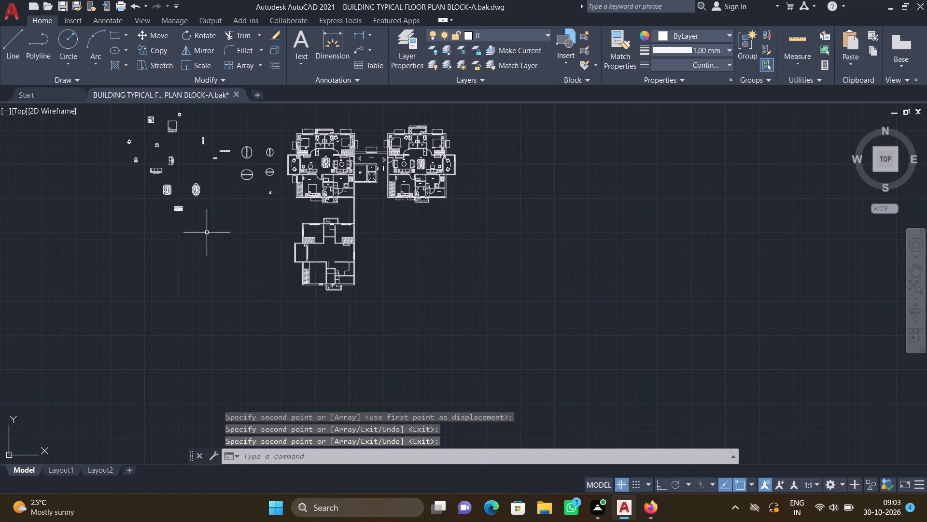
middle_click_drag(167, 217, 282, 251)
scroll(287, 254, "down", 1)
scroll(334, 223, "up", 3)
middle_click_drag(318, 208, 360, 274)
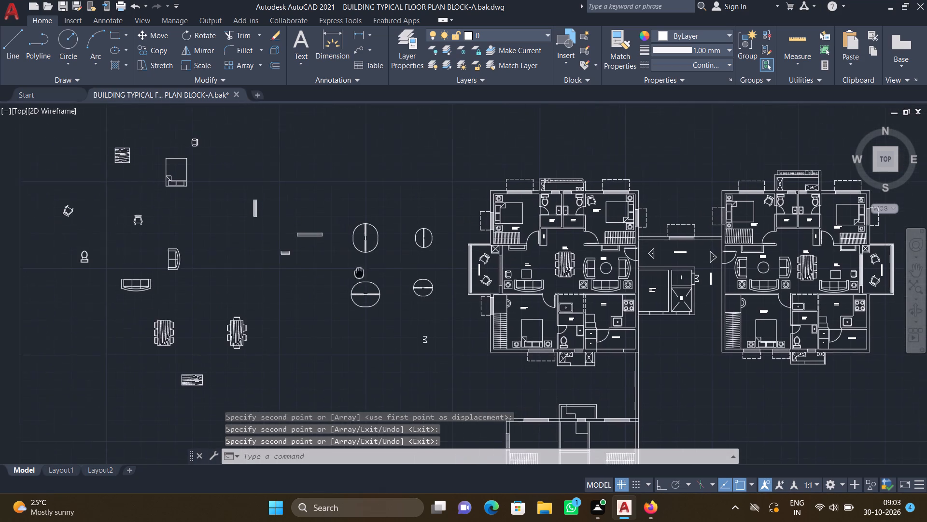
middle_click_drag(360, 274, 359, 273)
scroll(325, 254, "up", 2)
type("RO")
key("Return")
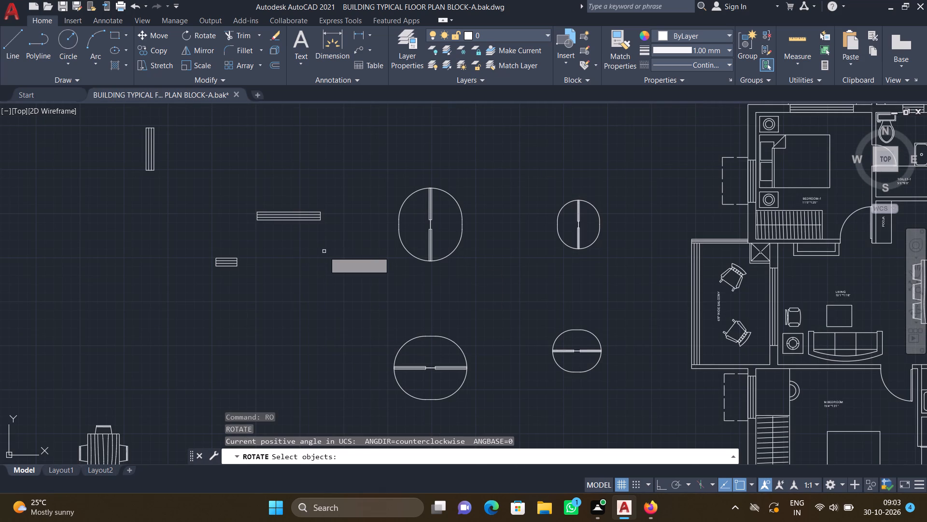
key("F8")
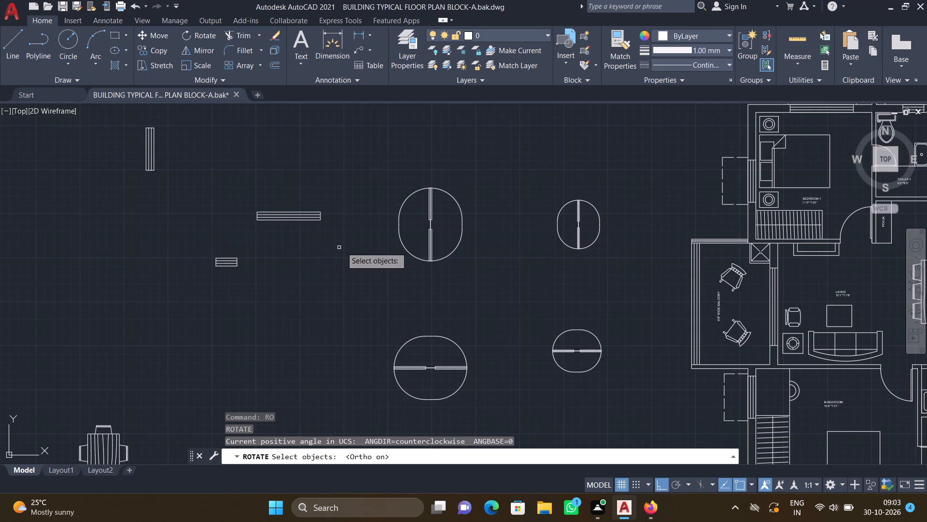
left_click_drag(345, 245, 337, 241)
left_click(220, 172)
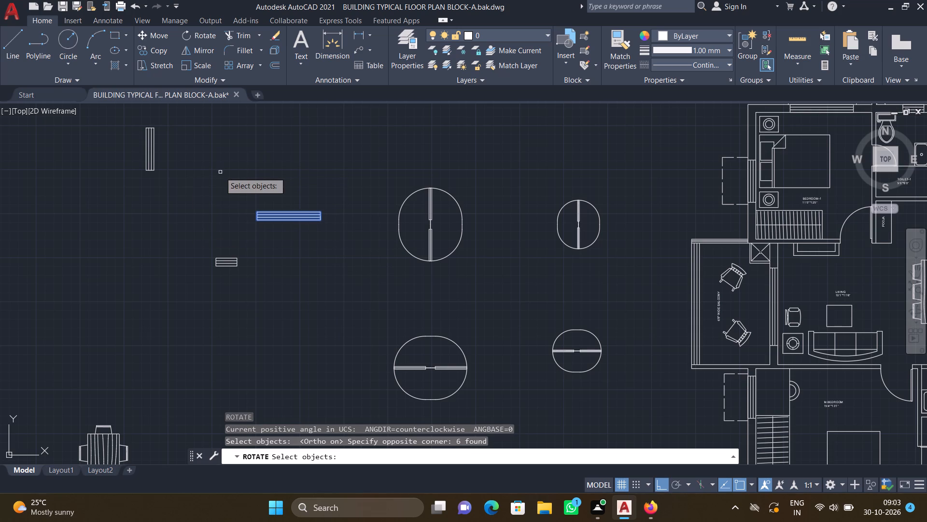
key("Return")
scroll(249, 193, "up", 3)
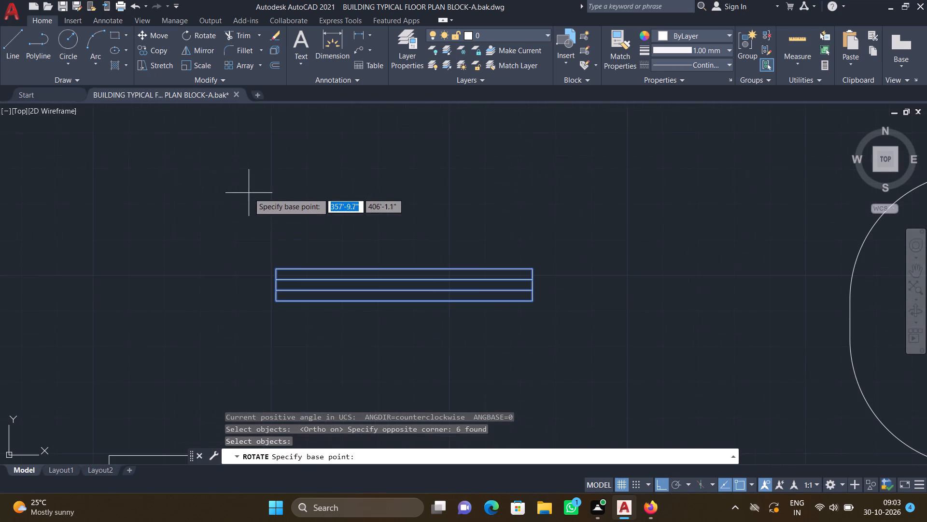
left_click(273, 268)
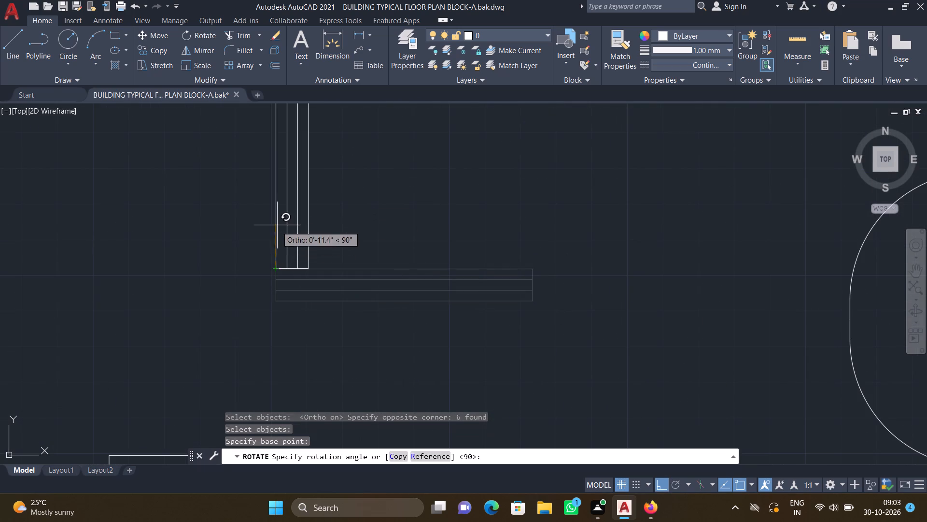
left_click(279, 212)
Copy the rotated long window by its upper-left corner into the long vertical wall joining the upper and unfinished units, flush with its faces.
scroll(298, 227, "down", 3)
middle_click_drag(333, 263, 341, 284)
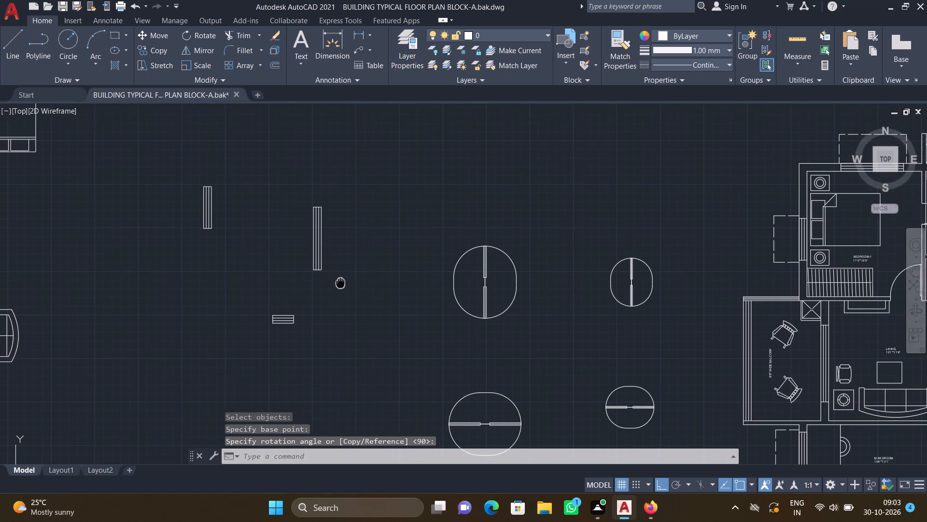
middle_click_drag(341, 284, 346, 288)
type("CO")
key("Return")
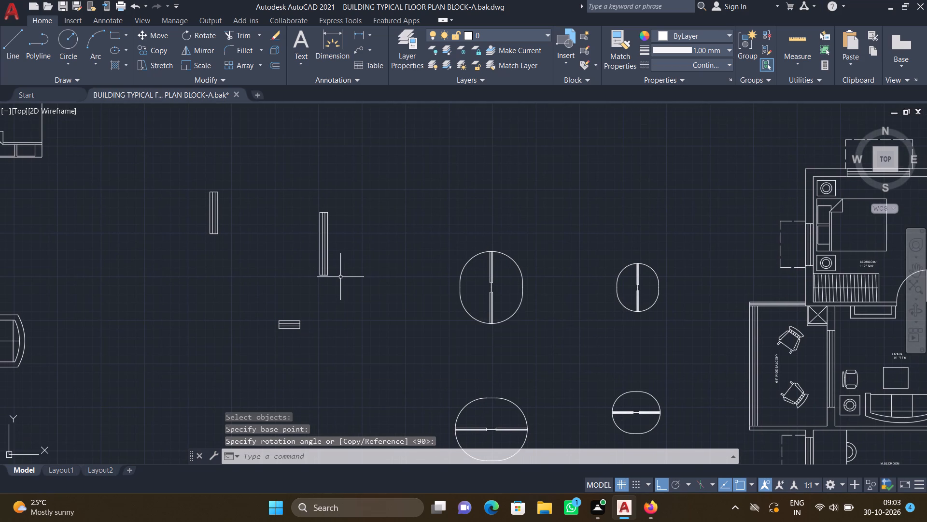
left_click_drag(345, 295, 335, 281)
left_click(307, 178)
key("Return")
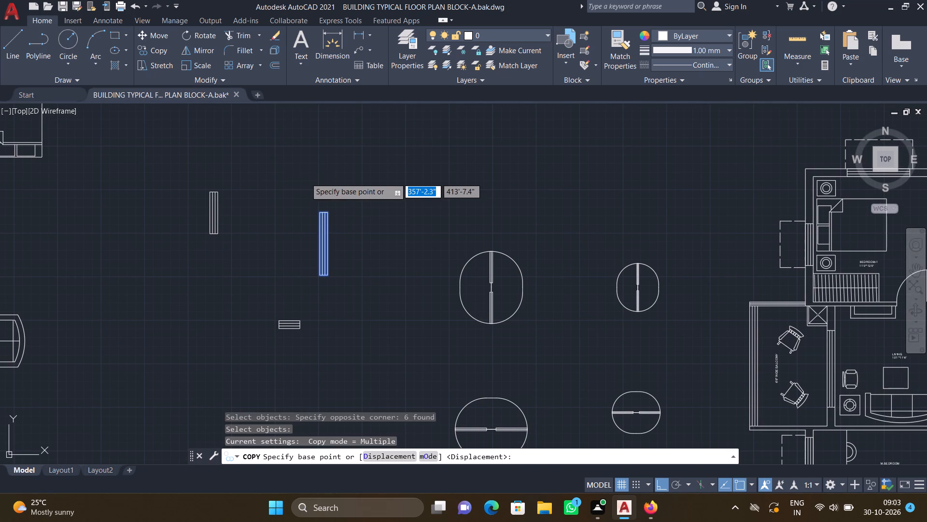
scroll(324, 210, "up", 3)
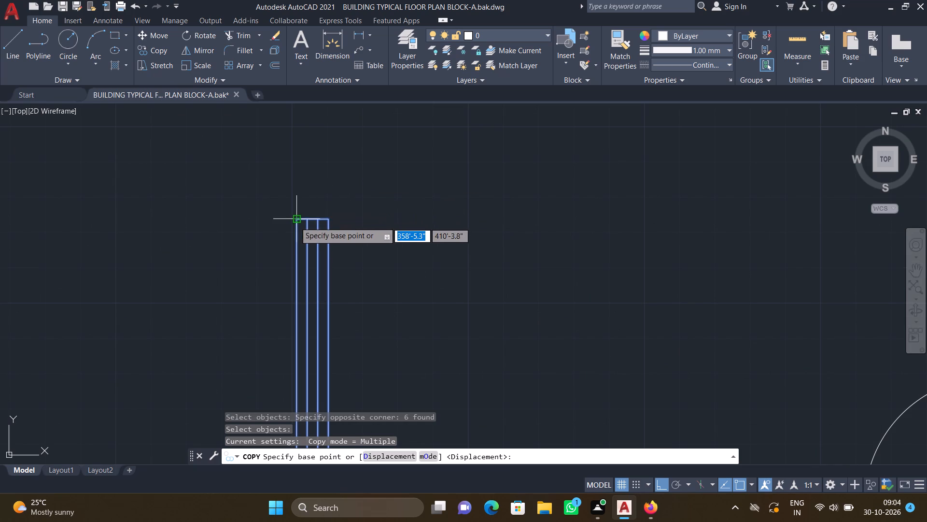
left_click_drag(295, 222, 301, 229)
scroll(431, 345, "down", 2)
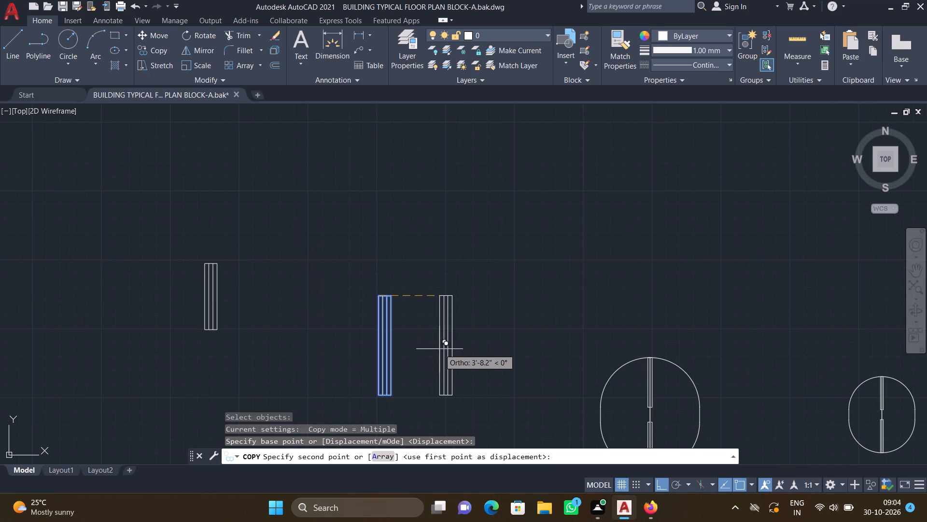
key("F8")
scroll(433, 340, "down", 3)
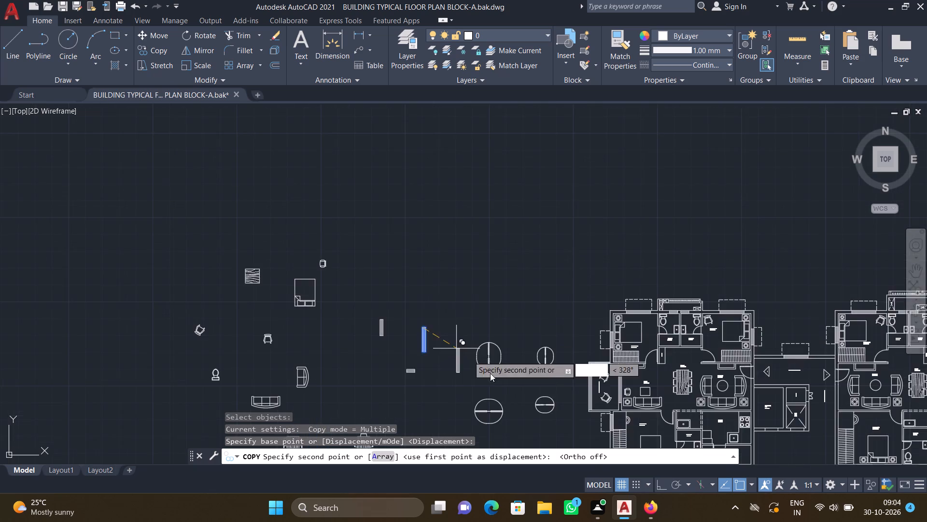
middle_click_drag(467, 362, 368, 258)
scroll(370, 258, "down", 2)
middle_click_drag(448, 346, 393, 305)
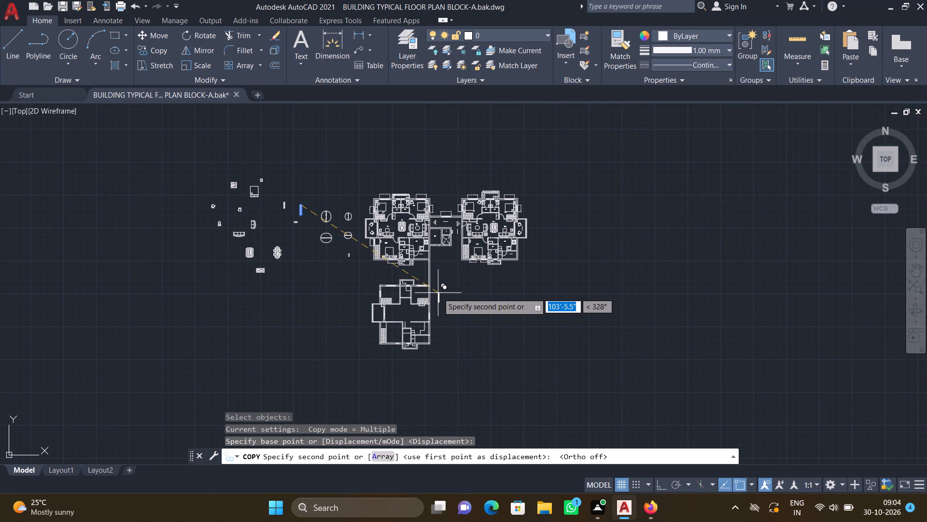
scroll(436, 283, "up", 3)
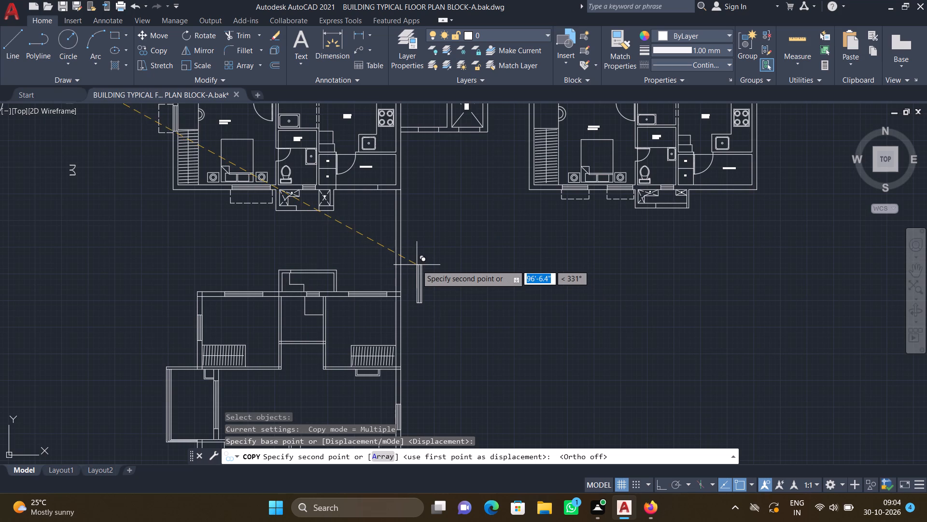
scroll(405, 258, "up", 1)
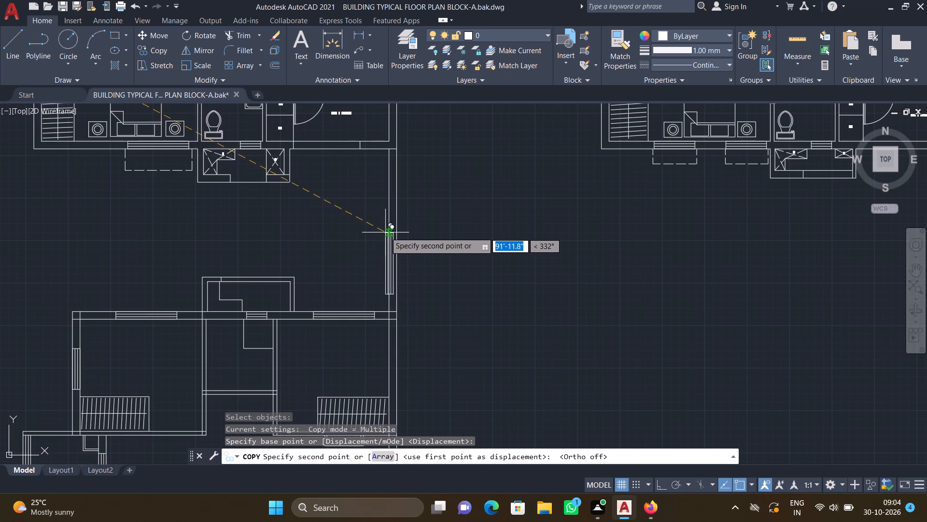
scroll(389, 226, "up", 2)
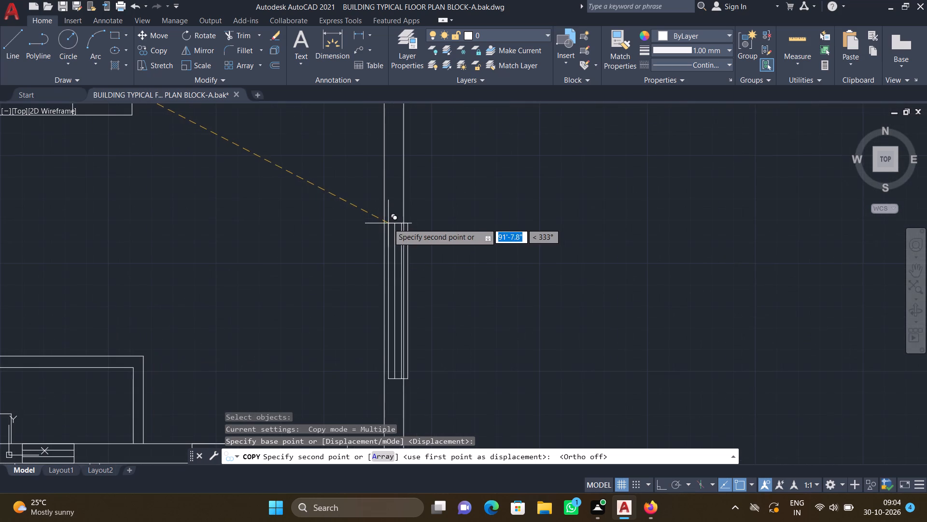
scroll(387, 214, "up", 3)
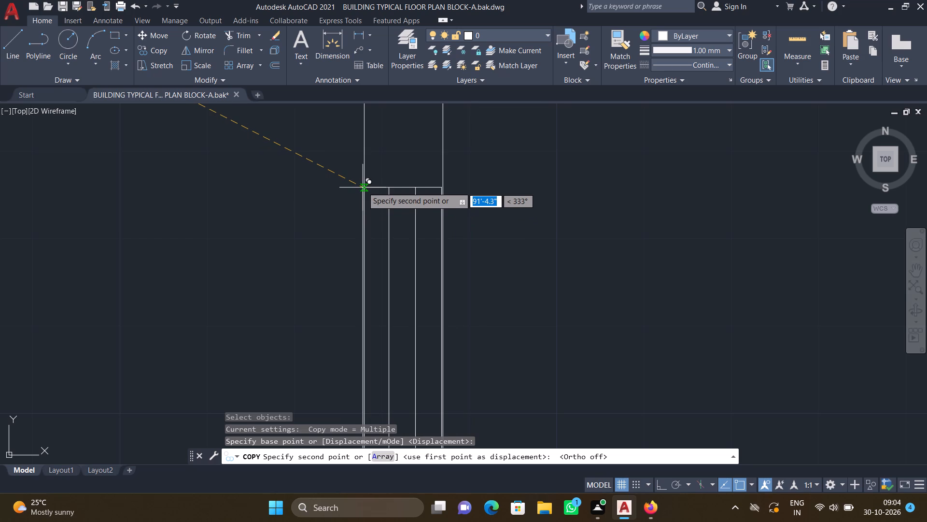
left_click(365, 184)
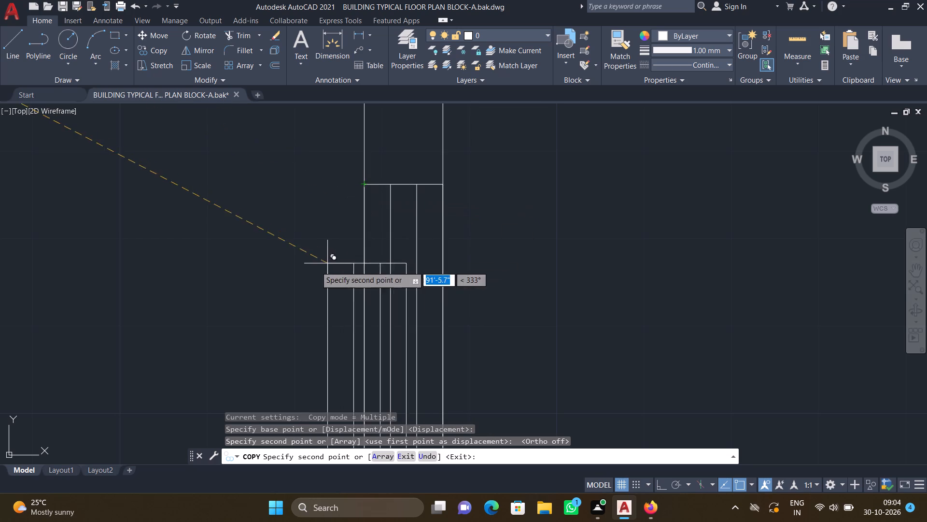
key("Return")
Copy the upper-left quarter of the large loose door symbol into the upper-left room's bottom wall, beside the wardrobe, based on the wall's inner face.
scroll(307, 287, "down", 3)
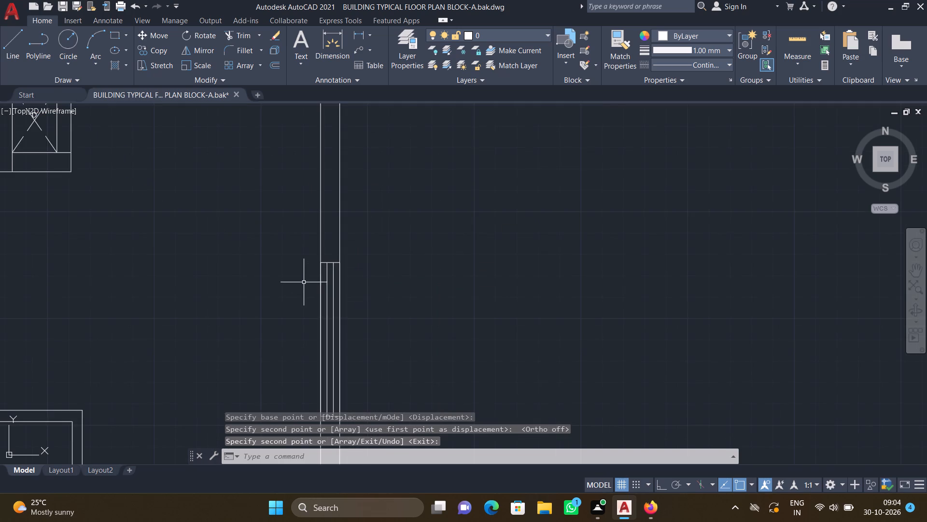
scroll(302, 285, "down", 2)
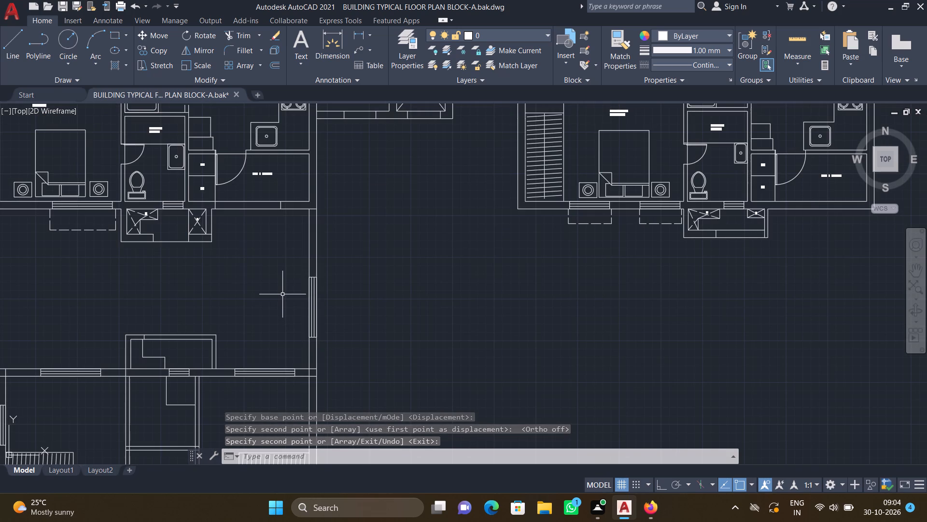
scroll(268, 291, "down", 1)
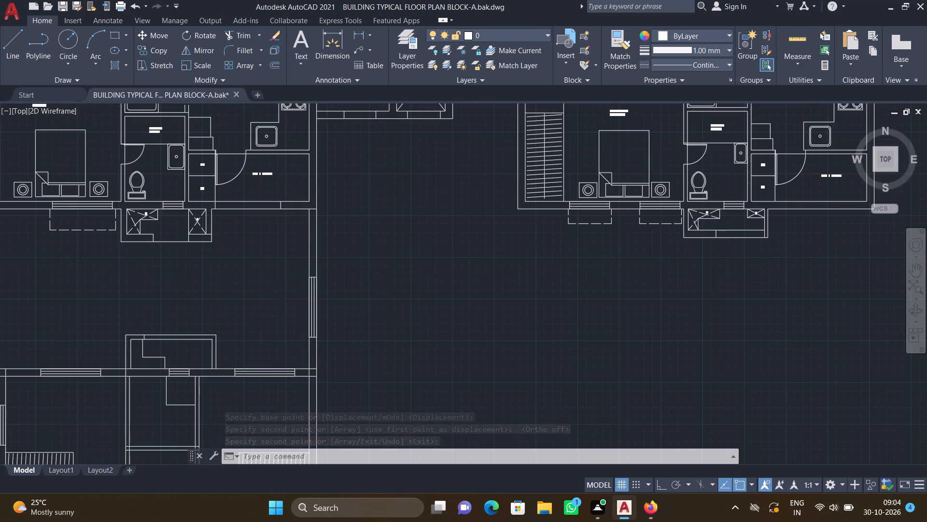
scroll(268, 291, "down", 1)
middle_click_drag(260, 303, 376, 267)
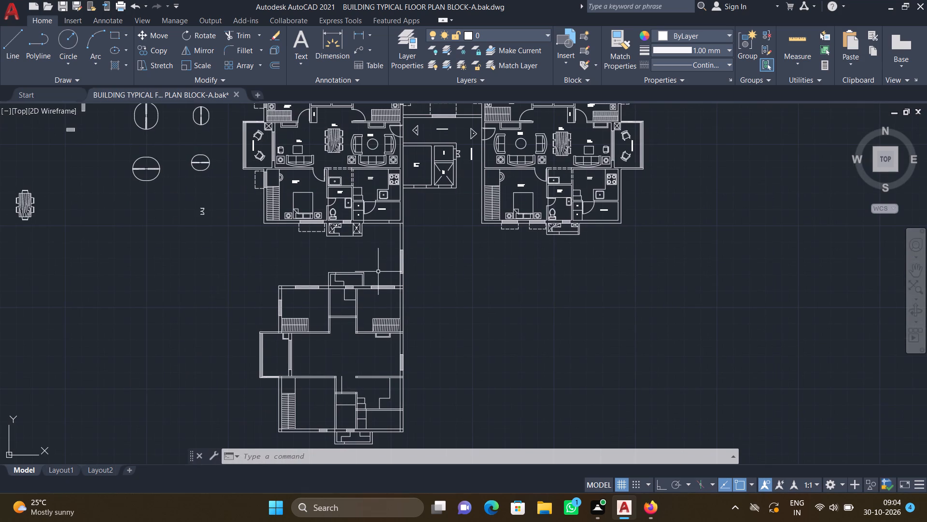
scroll(323, 286, "down", 3)
middle_click_drag(239, 271, 283, 281)
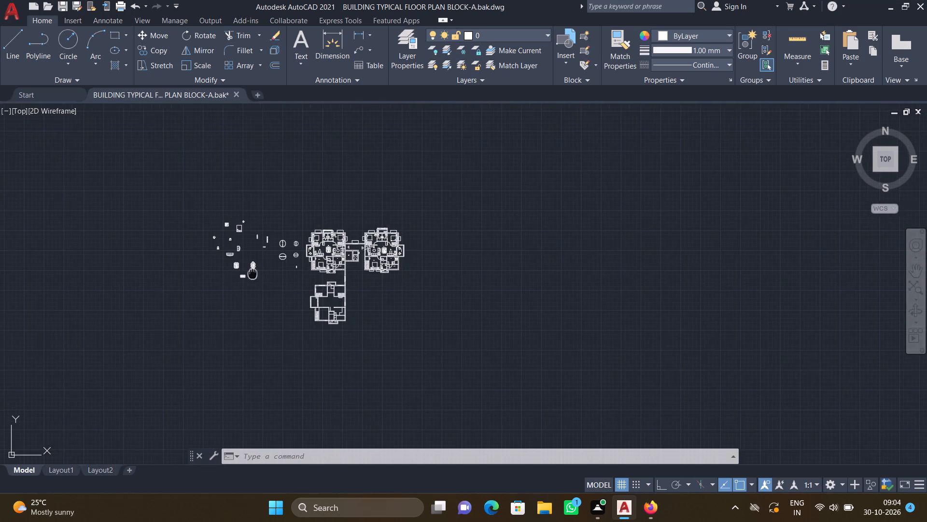
middle_click_drag(283, 281, 337, 299)
scroll(386, 280, "up", 3)
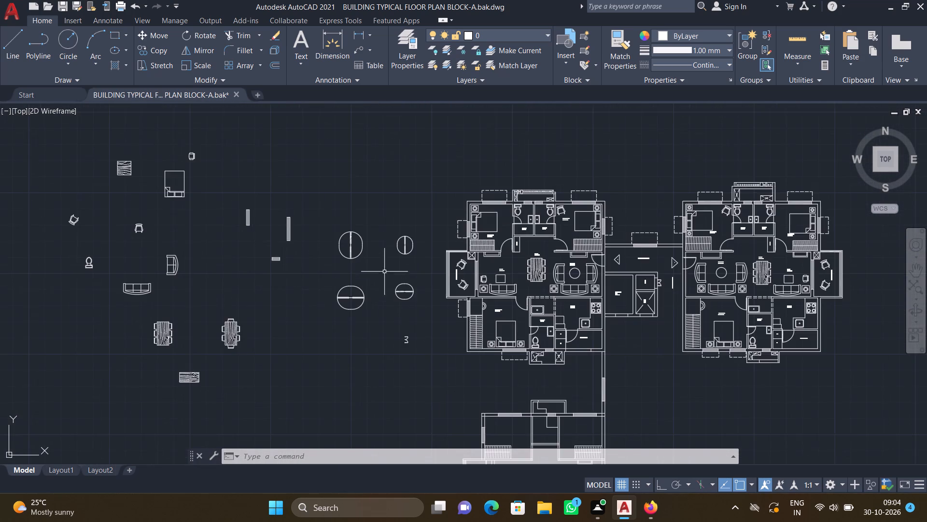
scroll(346, 242, "up", 3)
type("CO")
key("Return")
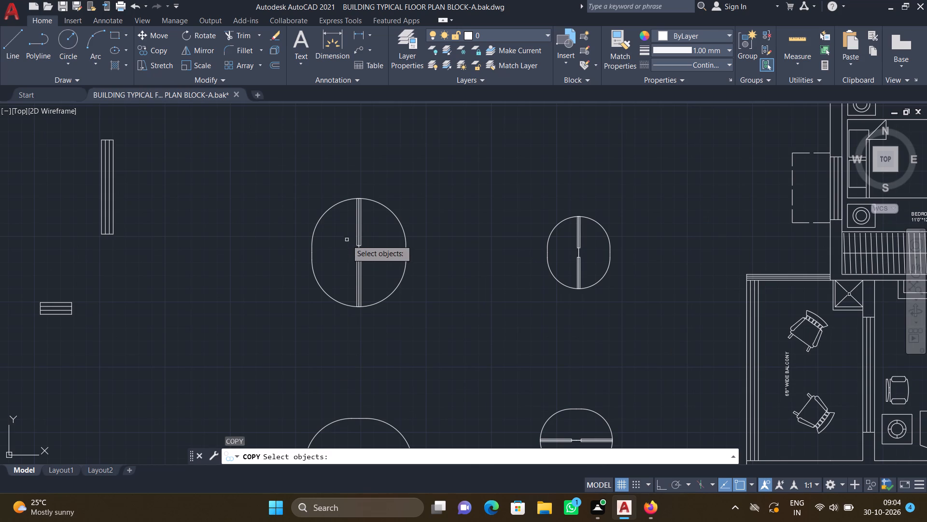
left_click(342, 203)
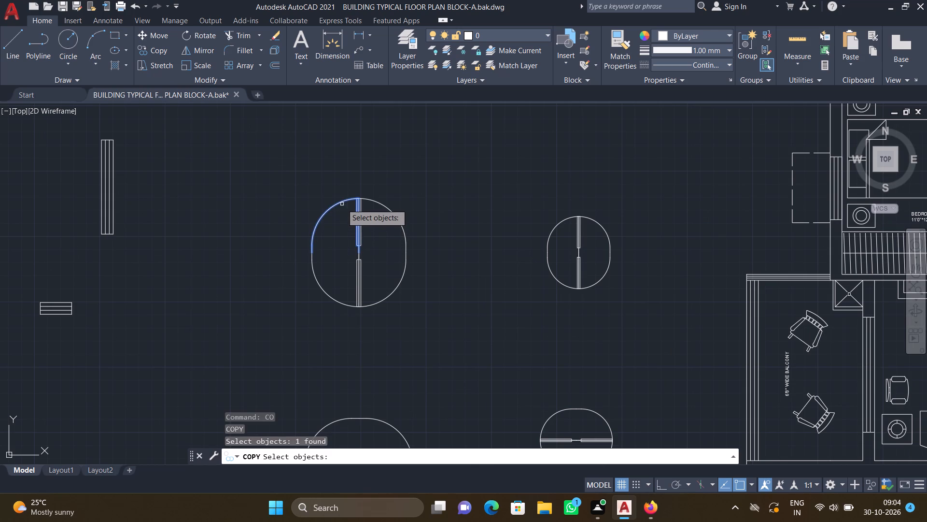
key("Return")
scroll(359, 266, "up", 2)
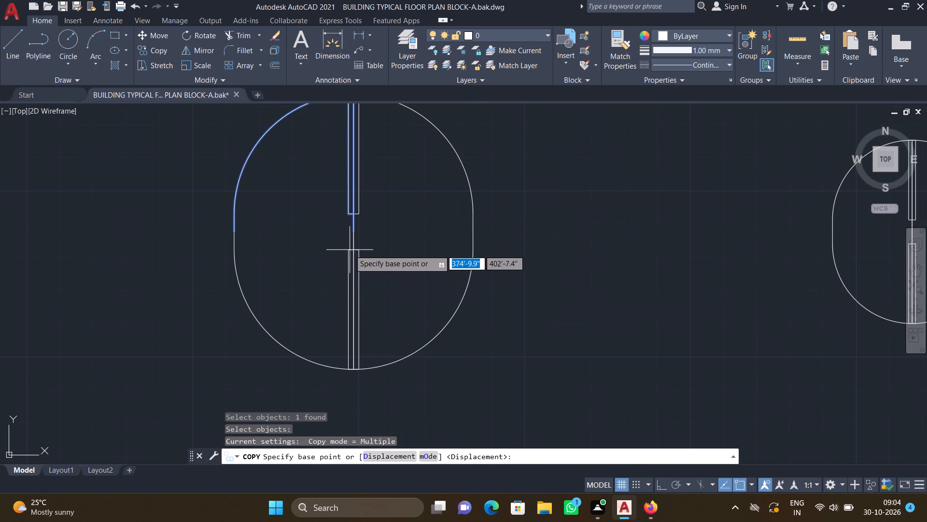
left_click(355, 226)
scroll(486, 315, "down", 2)
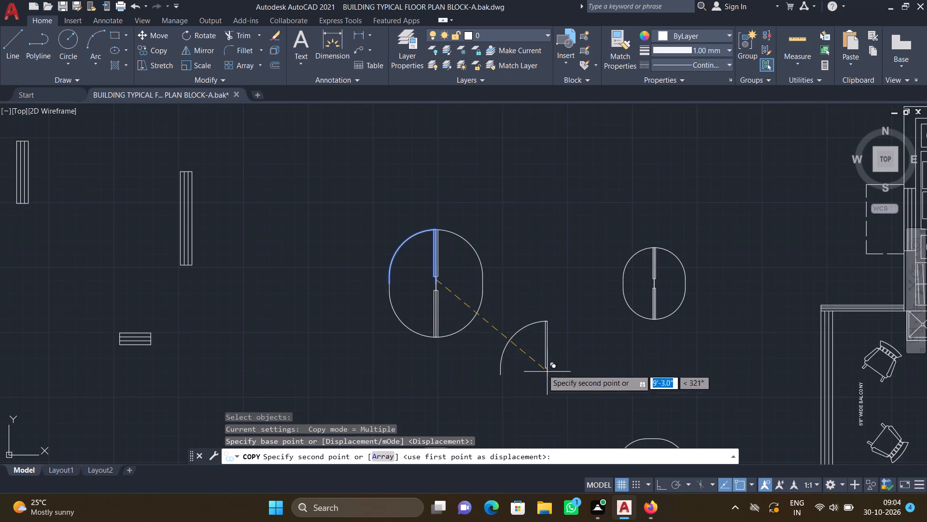
middle_click_drag(479, 325, 332, 248)
scroll(332, 249, "down", 2)
middle_click_drag(438, 337, 257, 290)
scroll(268, 280, "down", 2)
middle_click_drag(339, 316, 351, 271)
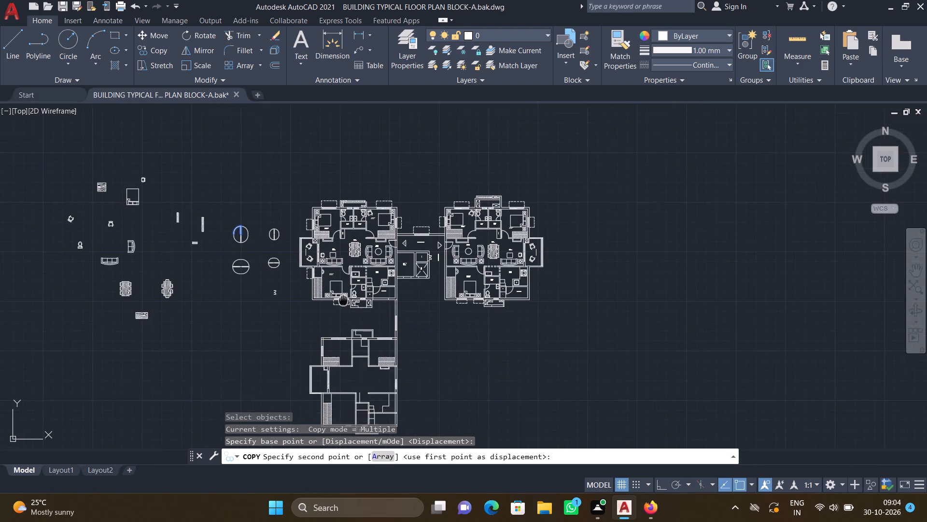
middle_click_drag(351, 271, 356, 265)
scroll(367, 308, "up", 3)
middle_click_drag(324, 368, 339, 309)
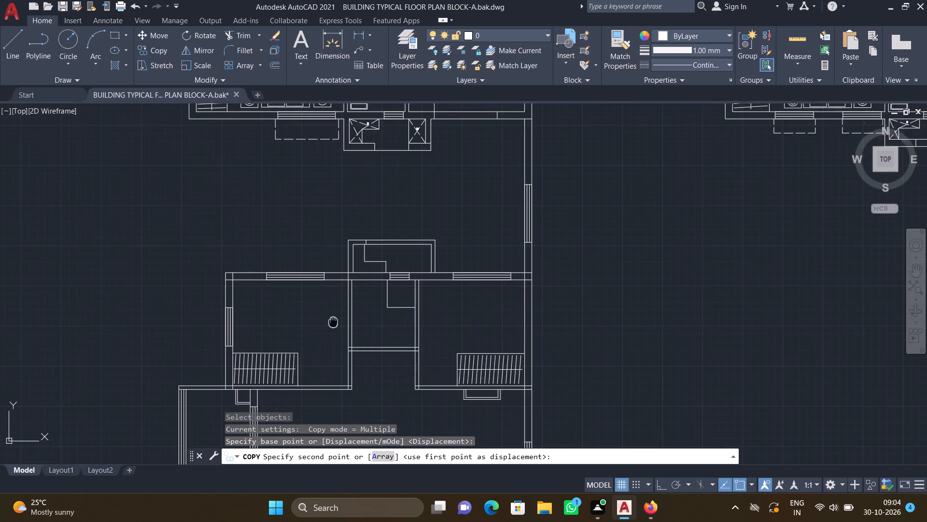
middle_click_drag(339, 309, 365, 259)
scroll(373, 293, "up", 1)
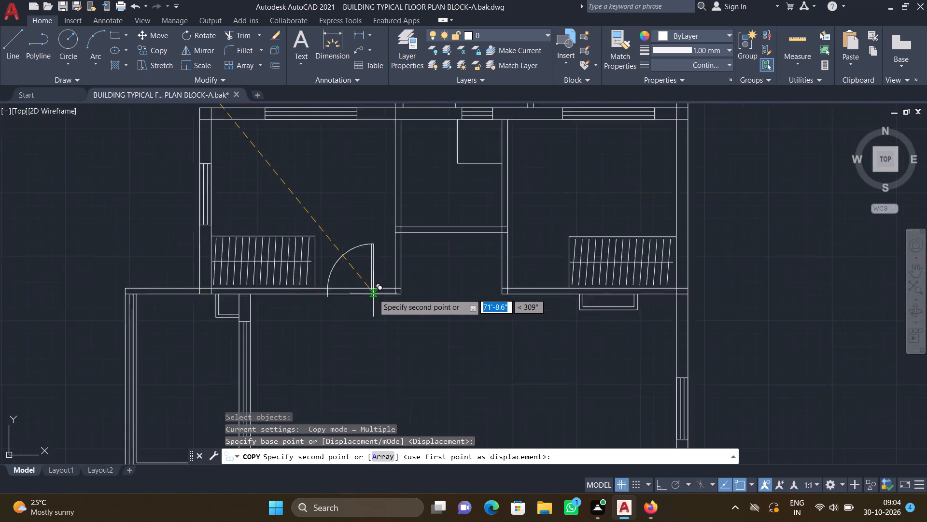
scroll(373, 293, "up", 3)
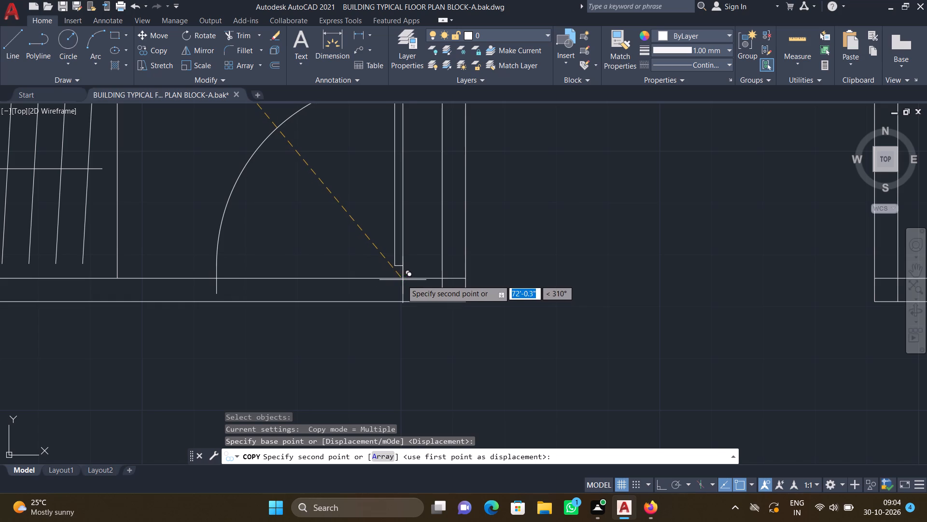
left_click(402, 277)
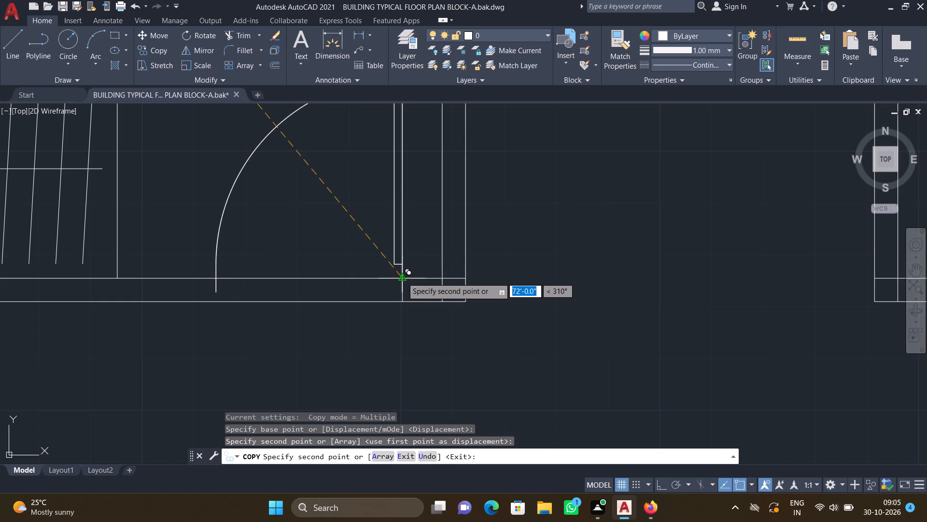
key("Return")
Move the door in the upper-left room's bottom wall by its jamb's lower endpoint onto the wall's outer face.
key("m")
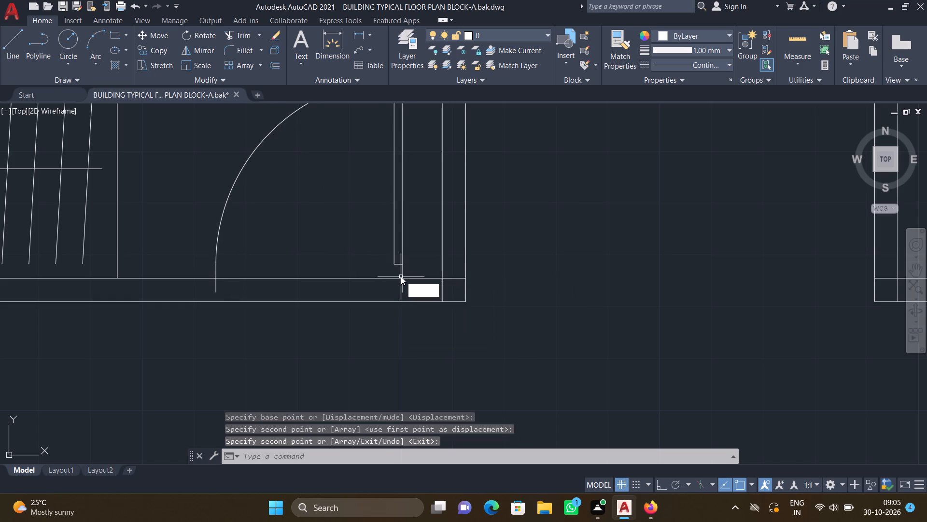
key("Return")
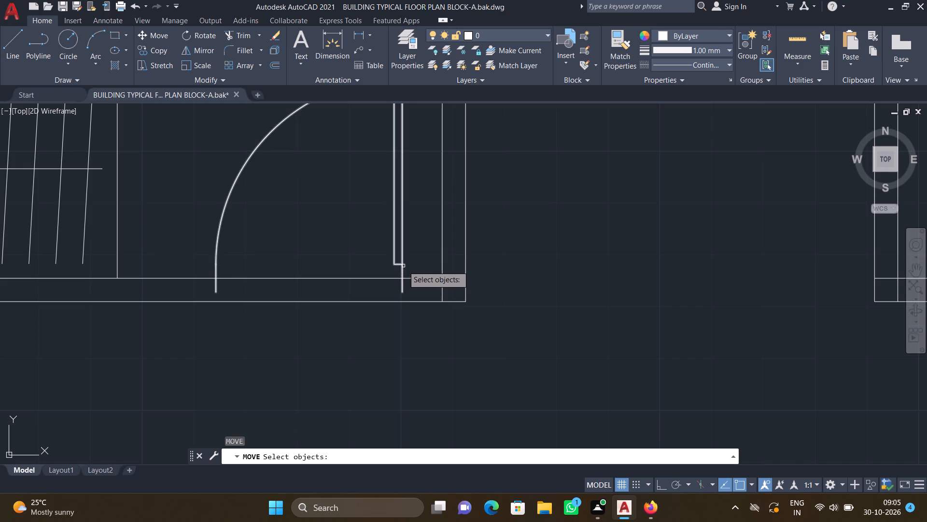
left_click(403, 266)
key("Return")
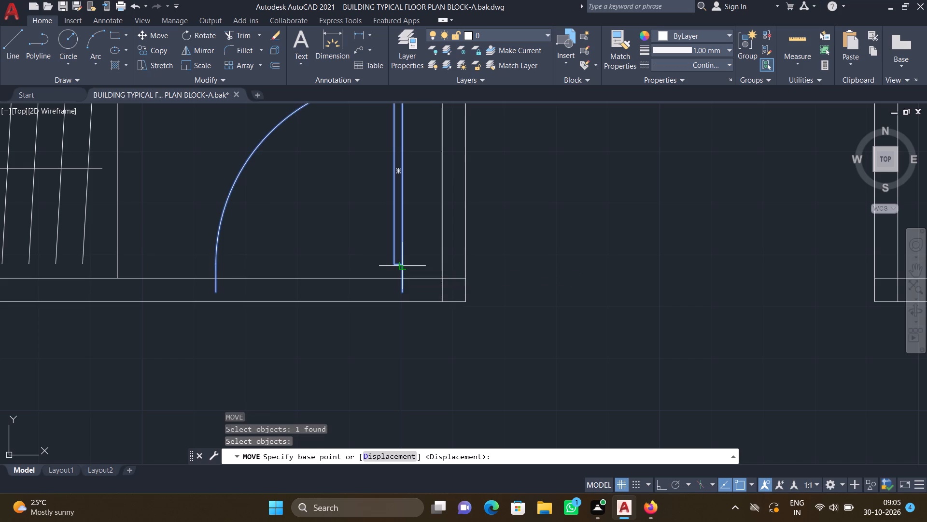
scroll(409, 297, "up", 2)
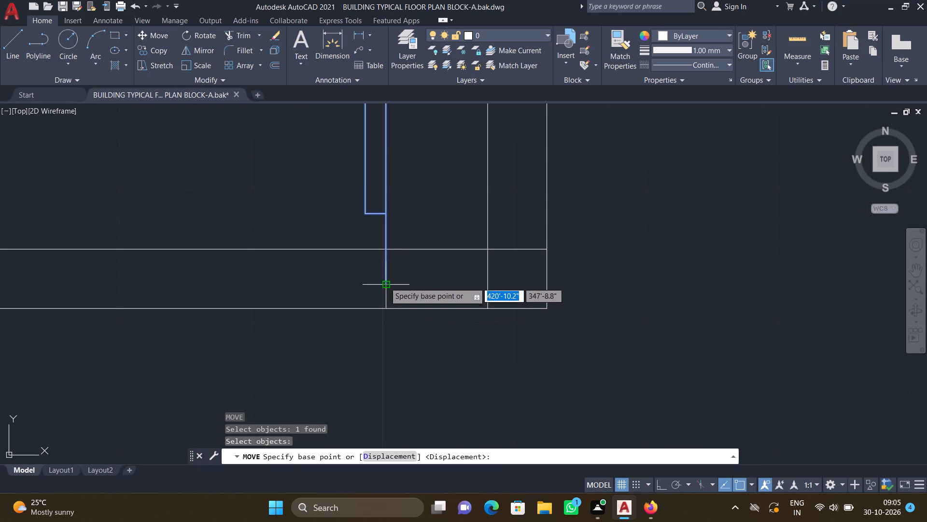
left_click(385, 281)
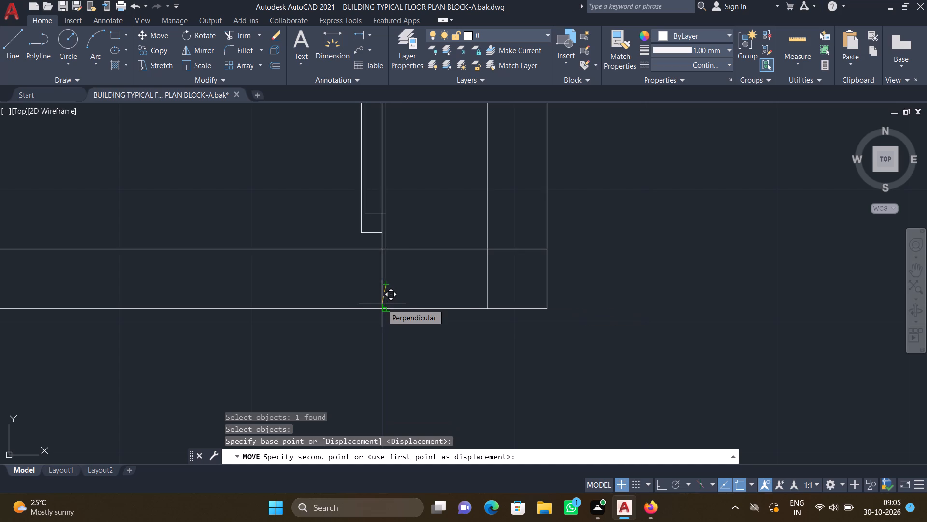
scroll(394, 308, "up", 2)
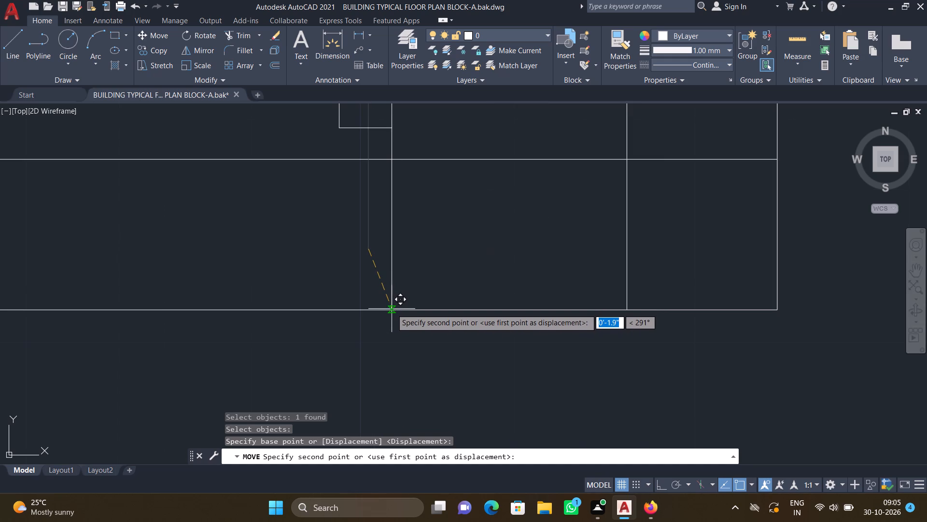
left_click(392, 311)
Copy the upper-right quarter of the large horizontal loose door symbol into the upper-right room's left wall, its centre endpoint level with the bottom wall's inner face.
scroll(253, 311, "down", 3)
middle_click_drag(261, 323, 303, 323)
scroll(304, 323, "down", 5)
middle_click_drag(303, 323, 304, 323)
scroll(226, 340, "down", 2)
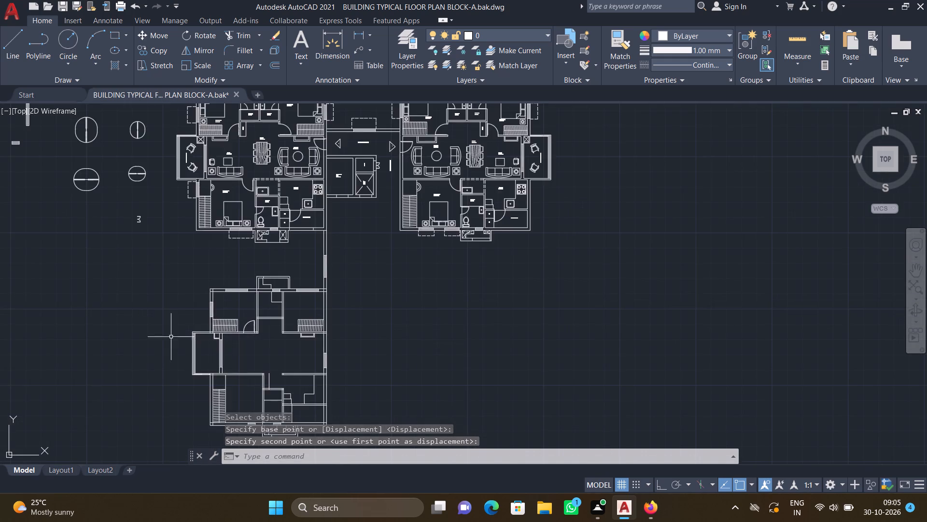
middle_click_drag(192, 330, 338, 306)
middle_click_drag(266, 202, 287, 271)
scroll(251, 215, "up", 3)
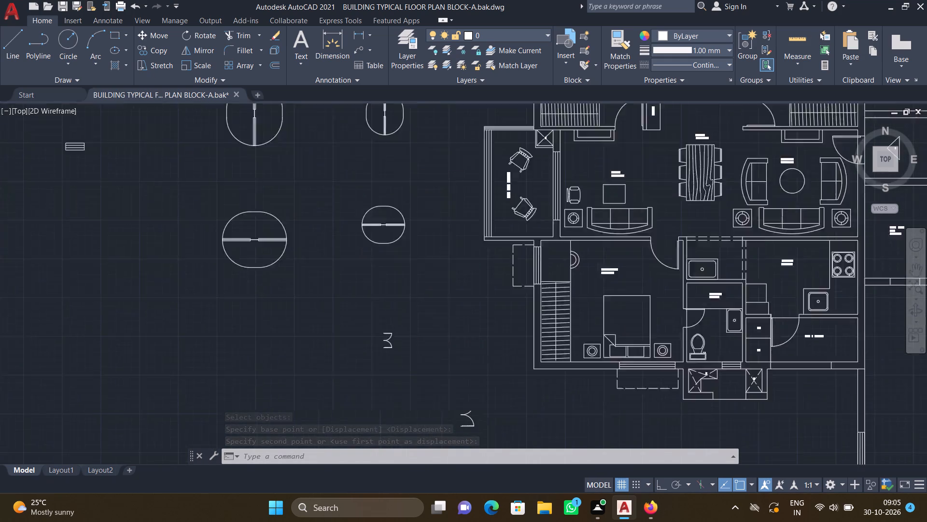
type("CO")
key("Return")
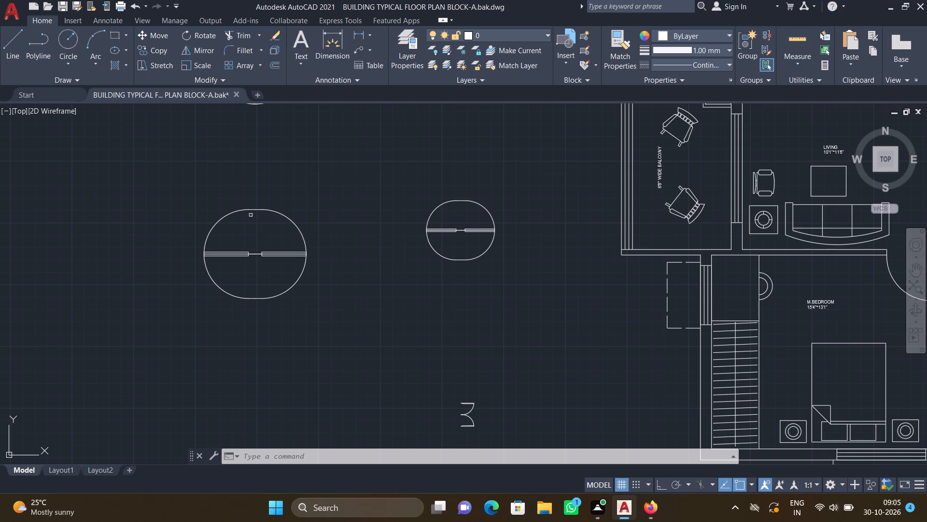
left_click(296, 226)
key("Return")
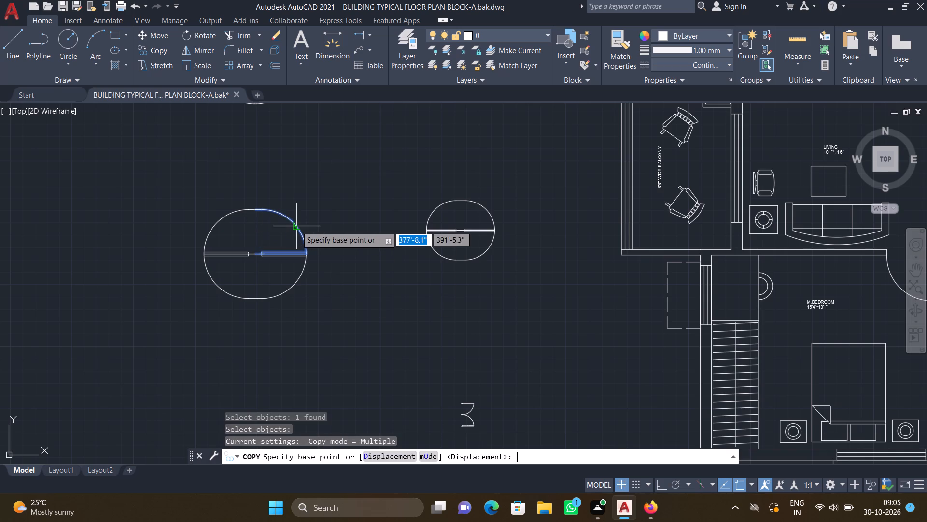
scroll(255, 252, "up", 3)
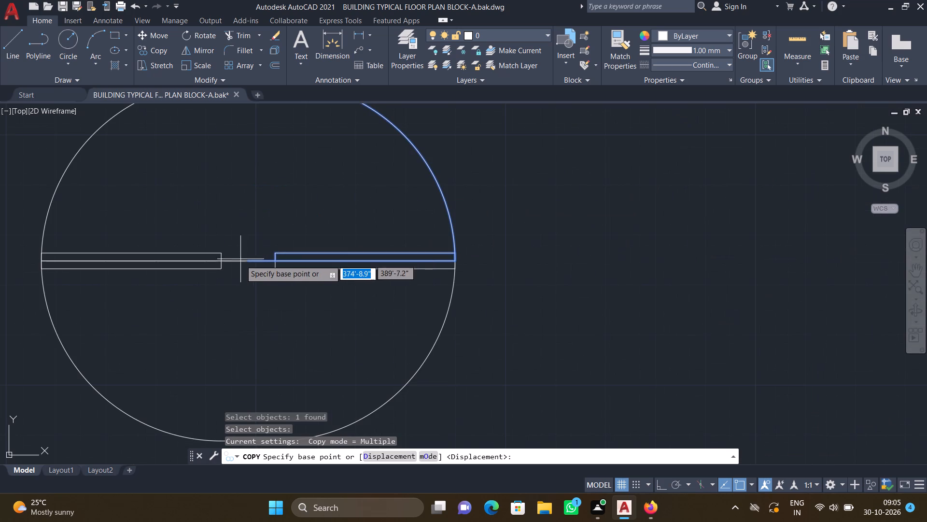
left_click_drag(247, 257, 254, 261)
scroll(386, 324, "down", 2)
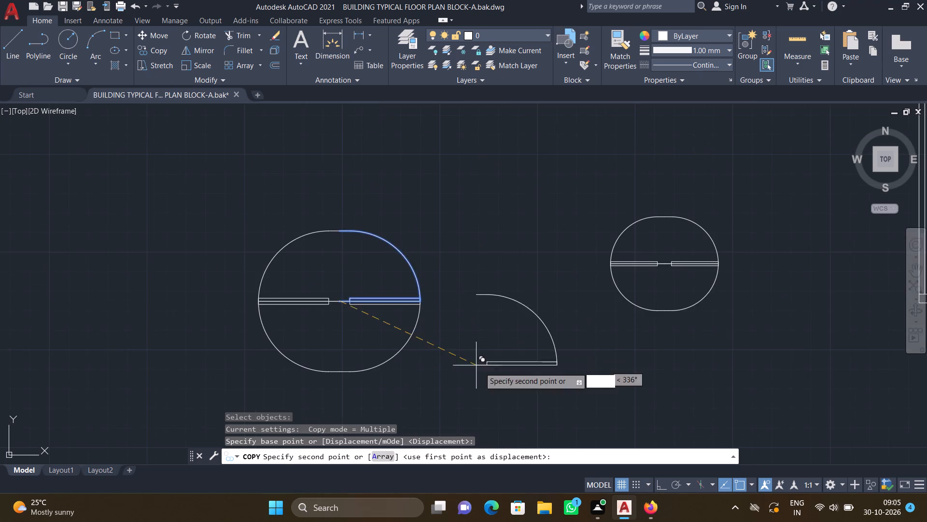
middle_click_drag(444, 356, 305, 307)
scroll(304, 306, "down", 4)
middle_click_drag(469, 380, 332, 298)
middle_click_drag(352, 376, 368, 286)
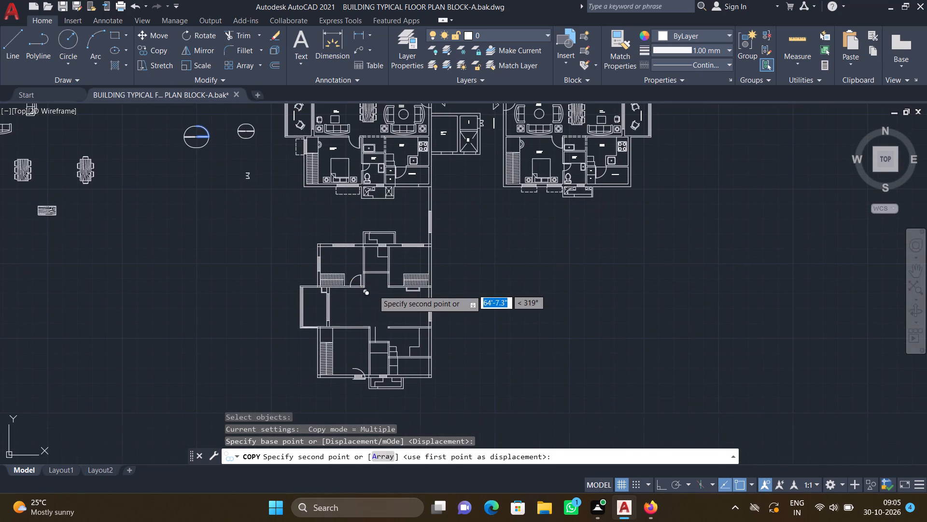
scroll(388, 286, "up", 3)
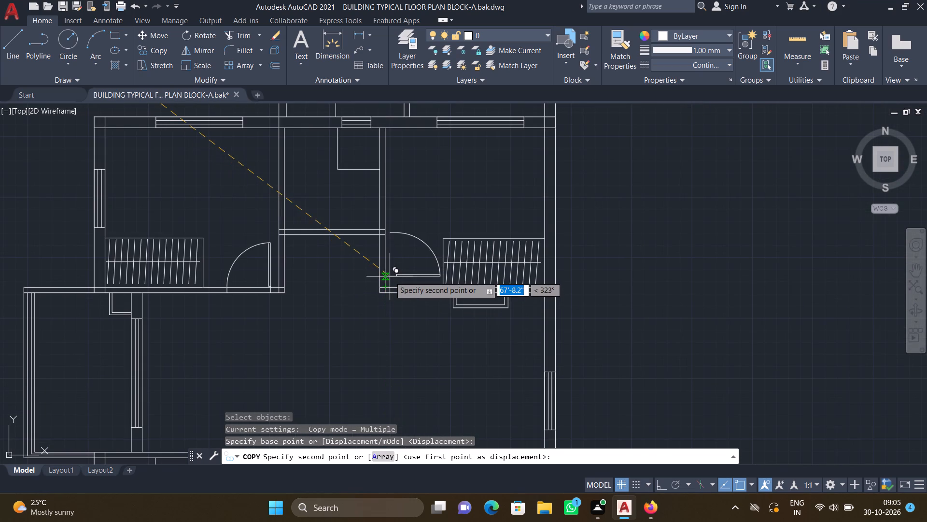
scroll(382, 279, "up", 4)
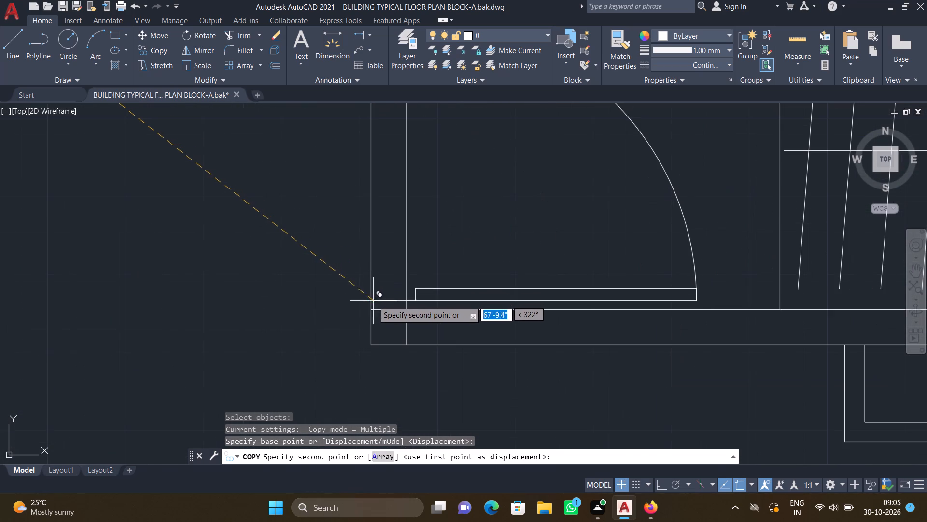
left_click(373, 309)
key("Return")
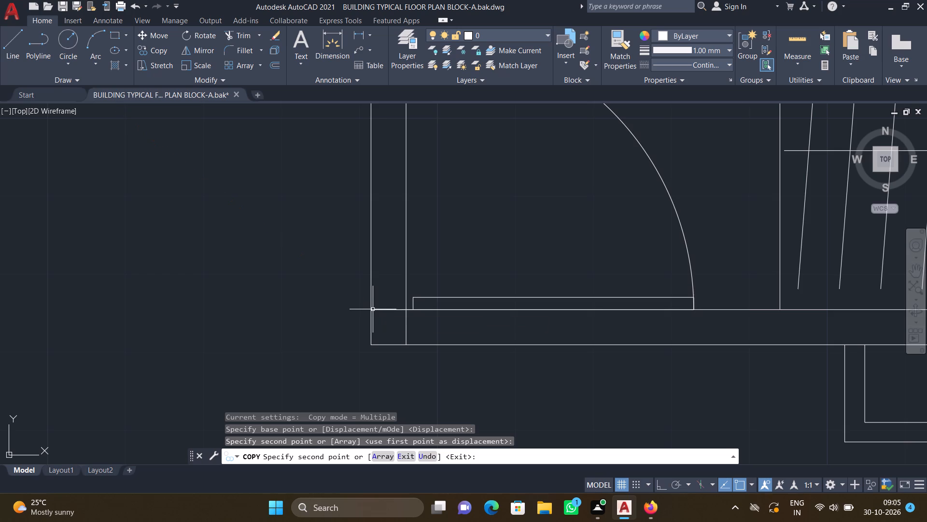
Copy the upper-left quarter of the small vertical loose door symbol into the bottom wall of the small middle room, based on the wall's lower face.
scroll(366, 303, "down", 5)
scroll(267, 294, "down", 2)
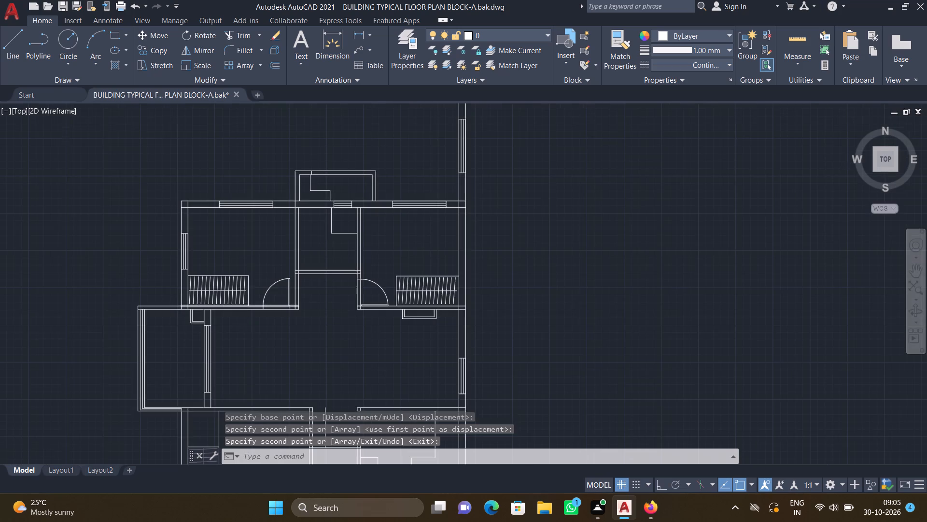
scroll(269, 292, "down", 1)
middle_click_drag(175, 283, 346, 333)
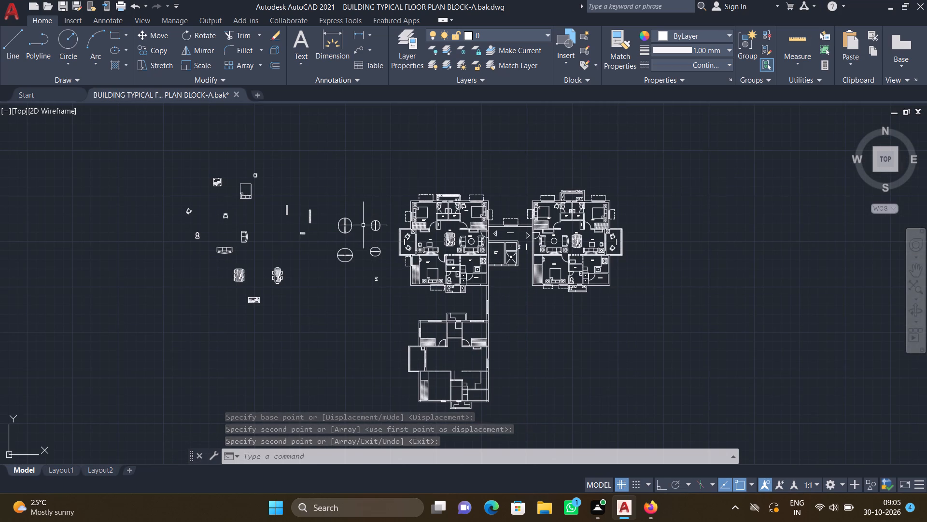
scroll(359, 212, "up", 2)
scroll(398, 238, "up", 3)
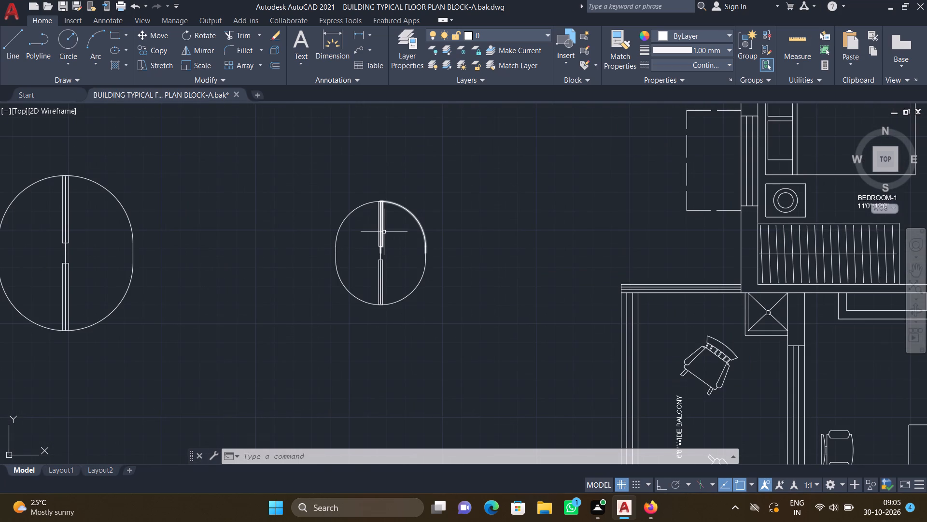
type("CO")
key("Return")
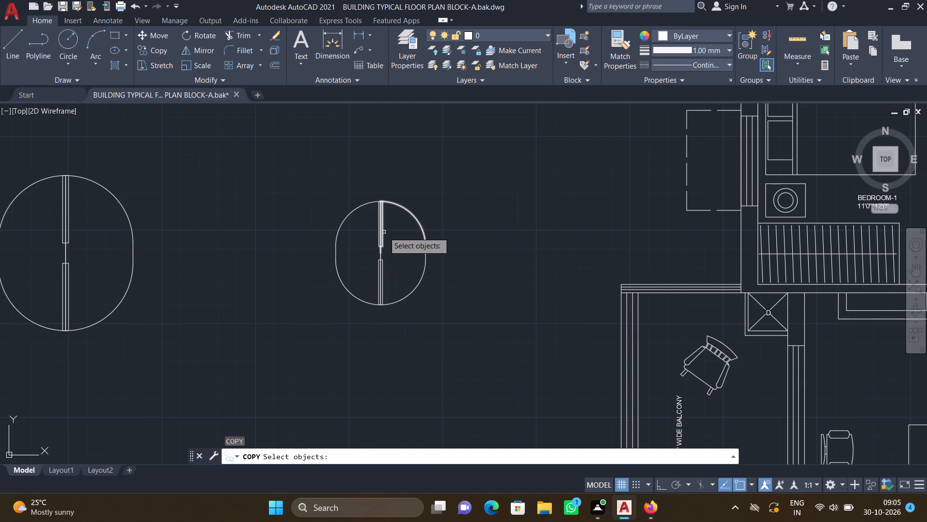
left_click(357, 208)
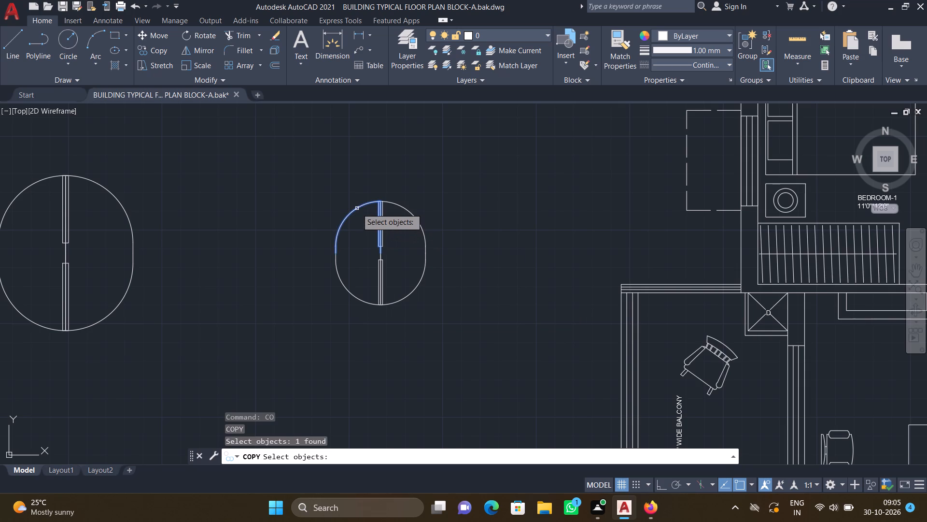
key("Return")
scroll(353, 265, "up", 2)
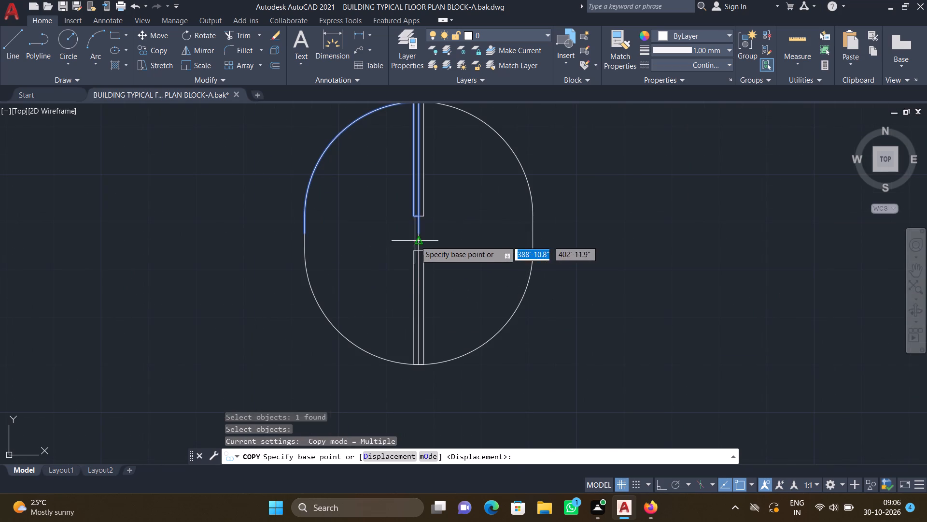
left_click(418, 235)
scroll(484, 314, "down", 2)
middle_click_drag(504, 374, 400, 239)
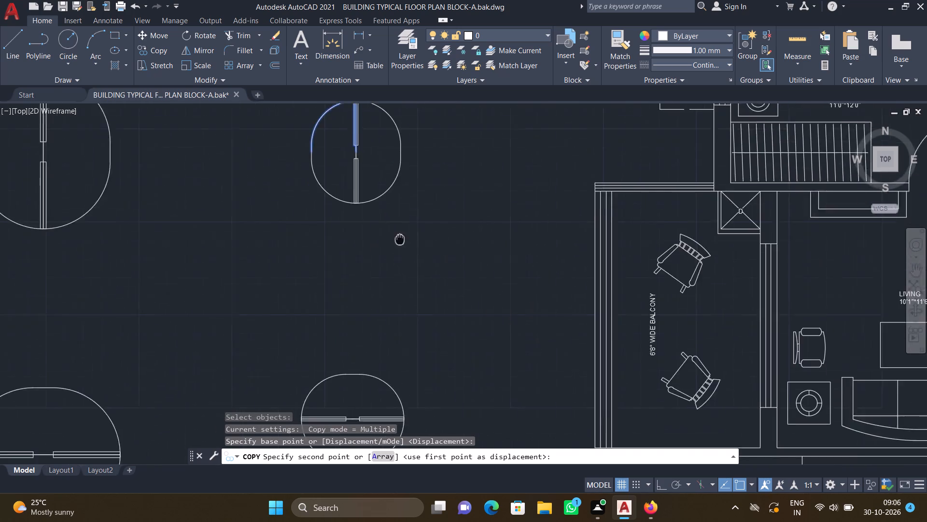
scroll(399, 238, "down", 3)
middle_click_drag(408, 297, 327, 182)
middle_click_drag(480, 373, 352, 223)
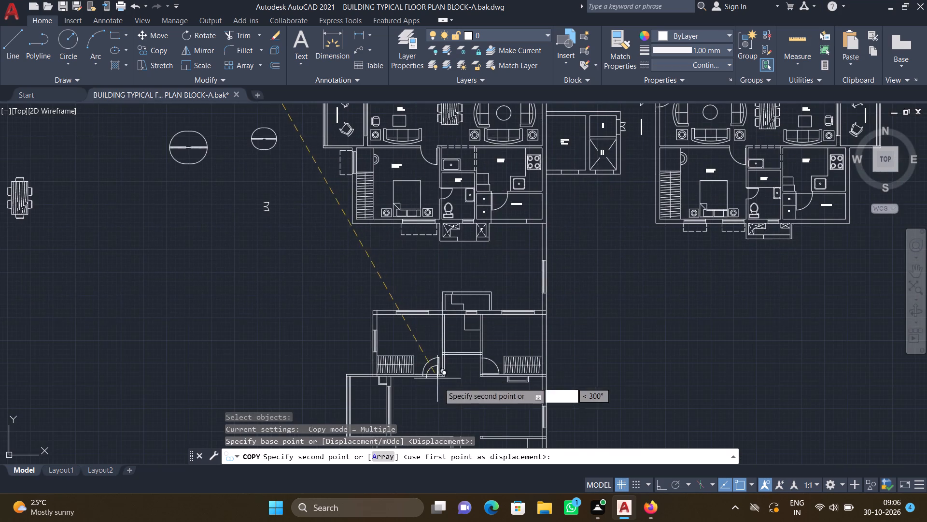
middle_click_drag(426, 386, 380, 302)
scroll(420, 280, "up", 2)
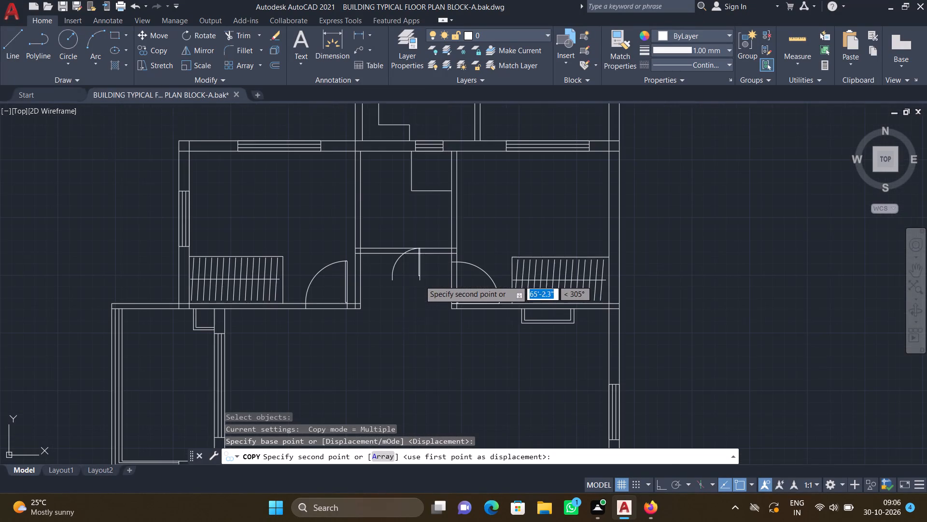
scroll(397, 238, "up", 2)
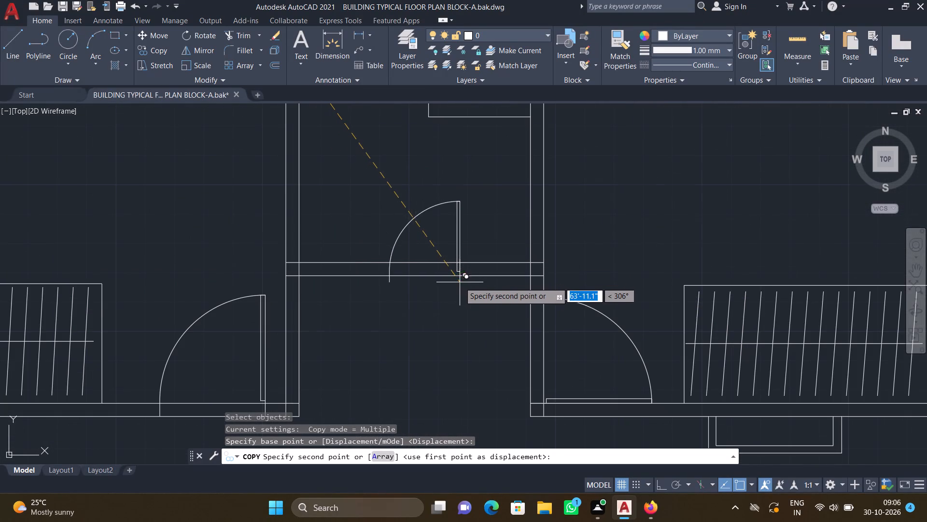
scroll(460, 282, "up", 2)
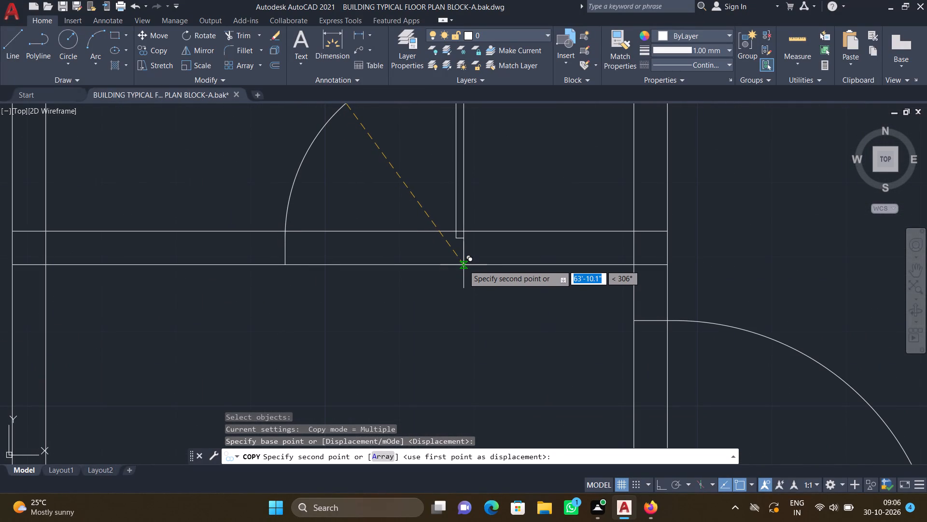
left_click(463, 265)
key("Return")
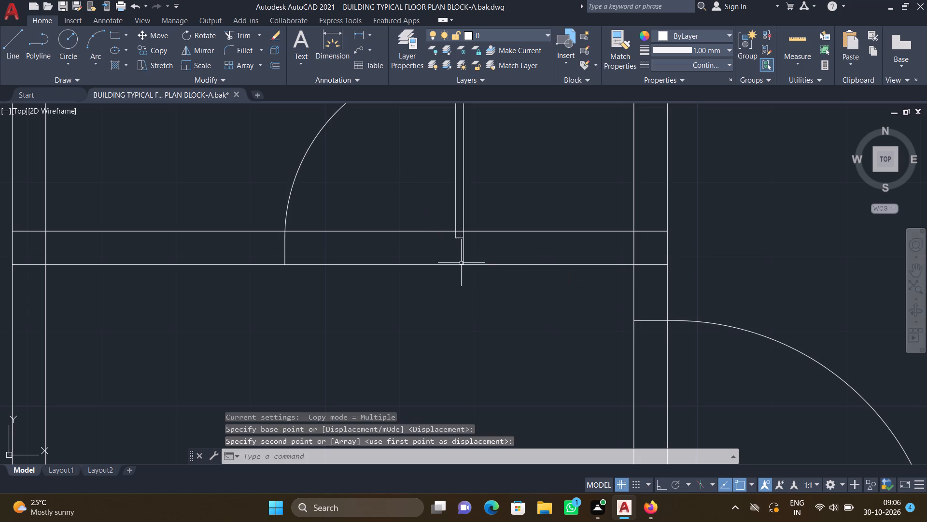
Copy the lower-left quarter of the large horizontal loose door symbol into the central hall's right wall above the window, its centre endpoint on the outer face.
scroll(456, 262, "down", 3)
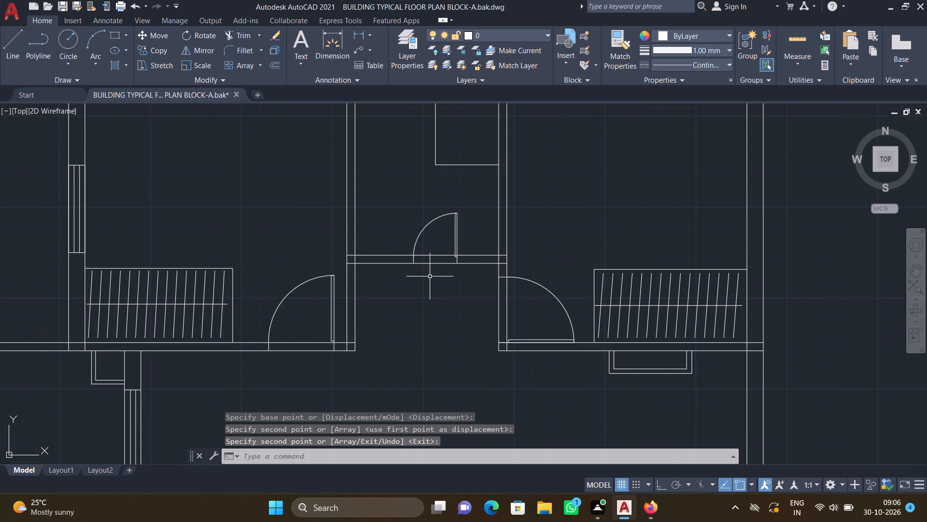
scroll(425, 275, "down", 5)
middle_click_drag(262, 251, 343, 304)
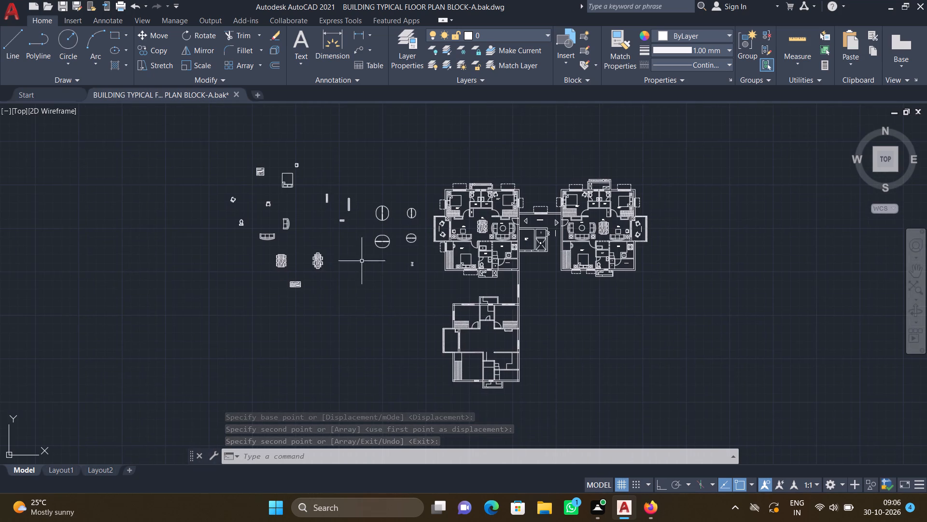
scroll(377, 248, "up", 3)
type("CO")
key("Return")
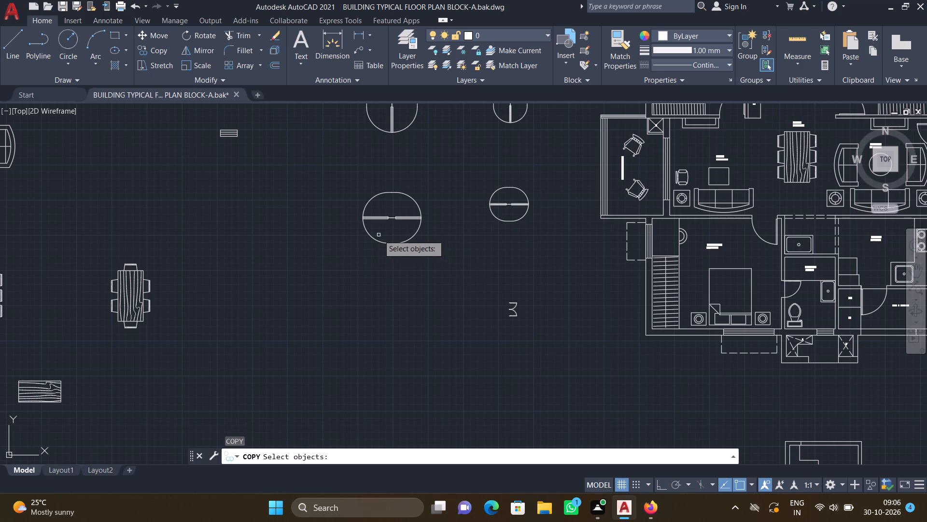
left_click(374, 237)
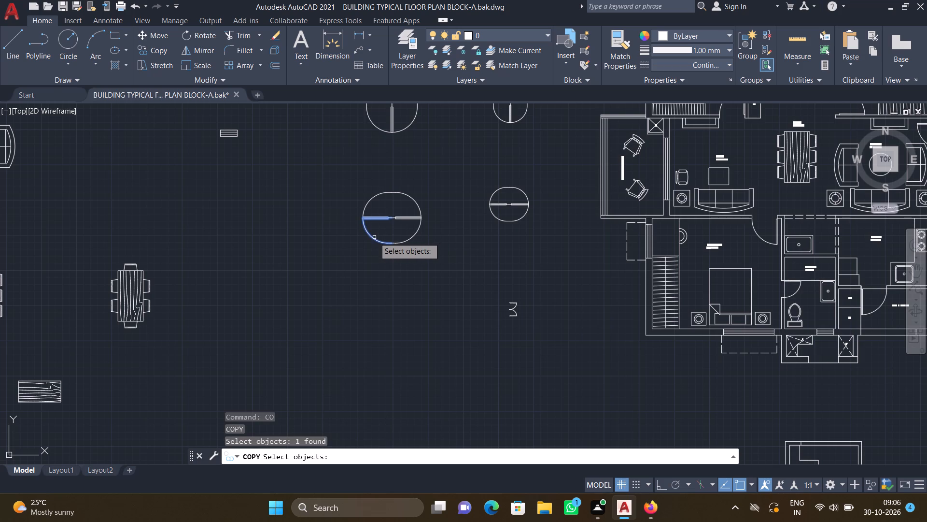
key("Return")
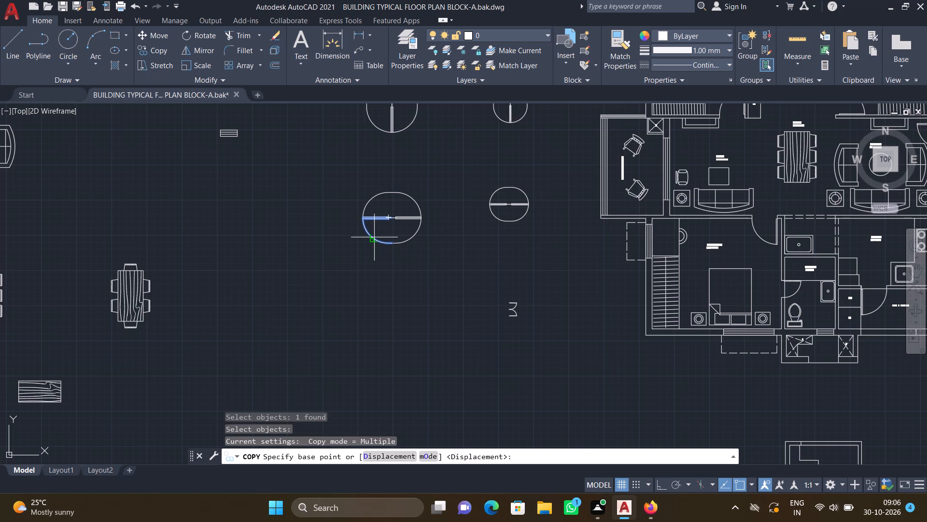
scroll(378, 198, "down", 2)
scroll(381, 212, "up", 3)
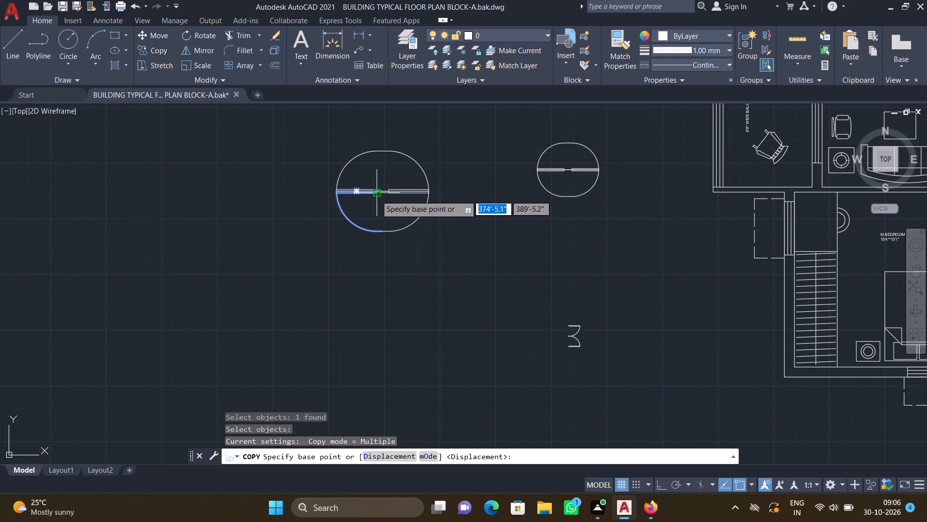
scroll(376, 193, "up", 2)
left_click(387, 189)
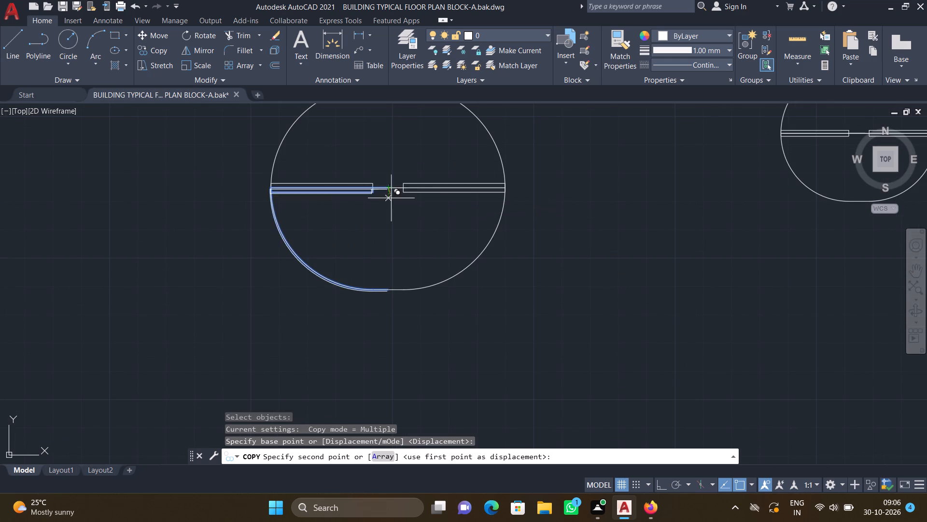
scroll(523, 345, "down", 3)
scroll(629, 387, "down", 1)
middle_click_drag(610, 377, 493, 275)
scroll(505, 286, "down", 2)
middle_click_drag(569, 383, 470, 294)
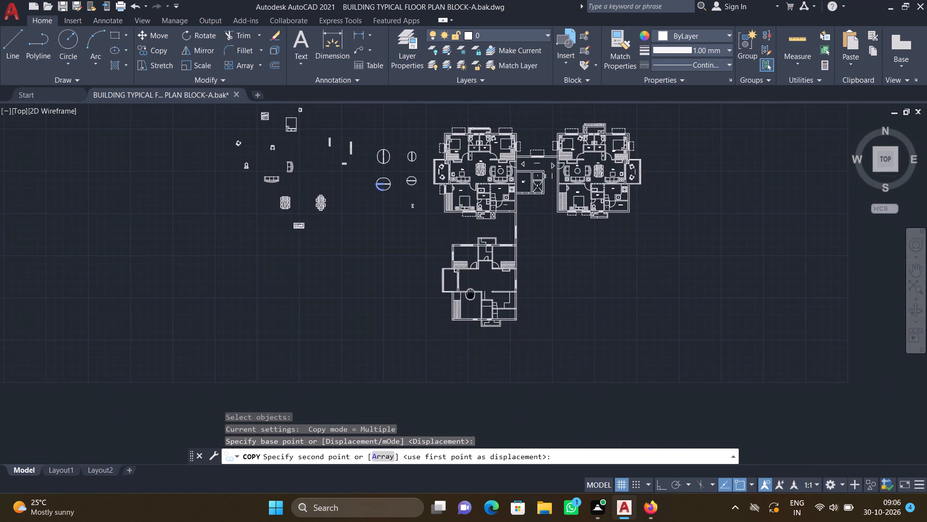
scroll(502, 302, "up", 3)
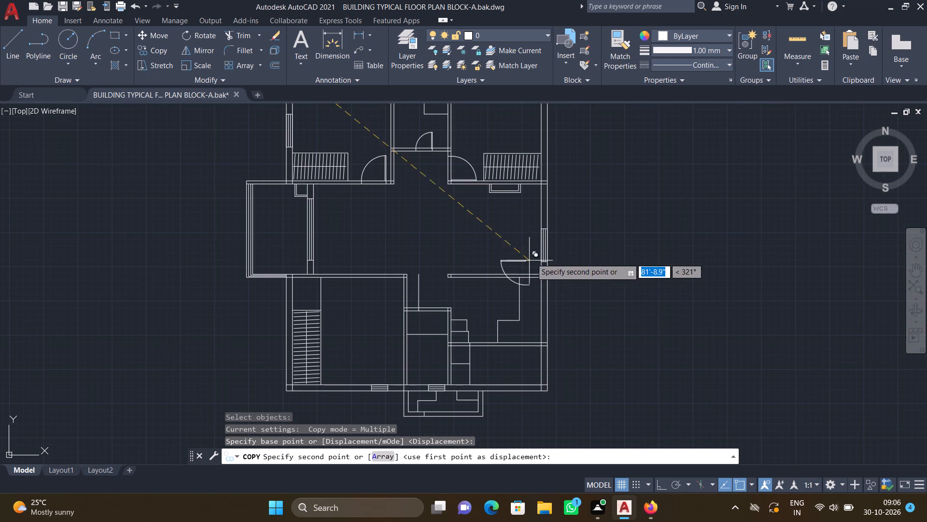
scroll(548, 202, "up", 3)
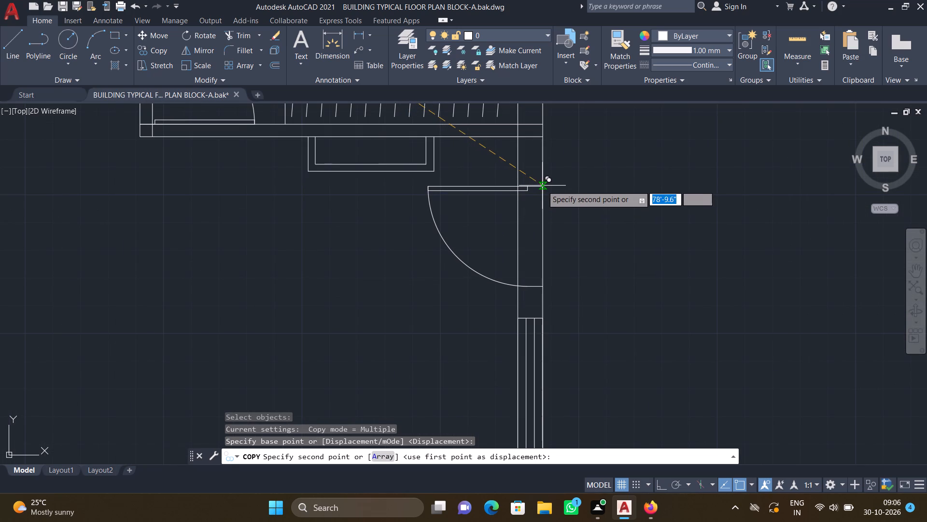
left_click(543, 185)
key("Return")
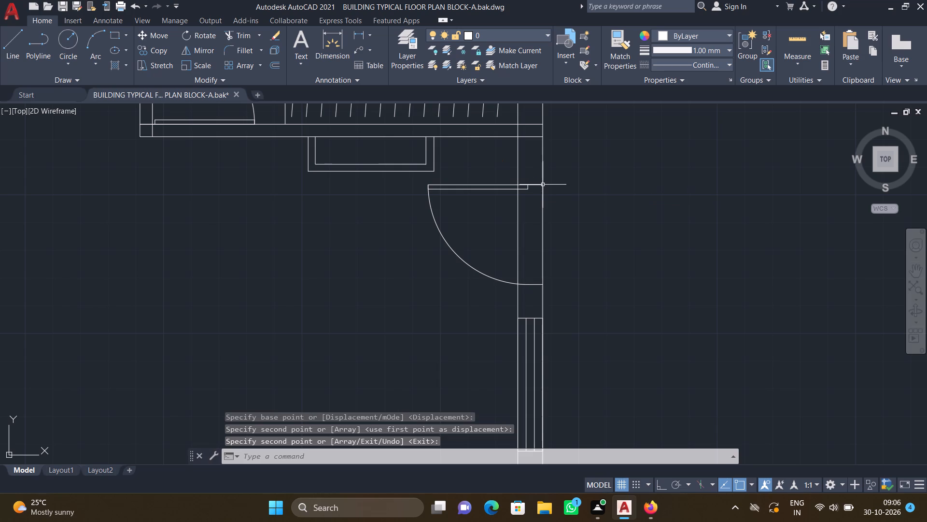
Copy the lower-left quarter of the large vertical loose door symbol into the lower-left room's top wall near its right end, based on the wall's upper face.
scroll(526, 189, "up", 2)
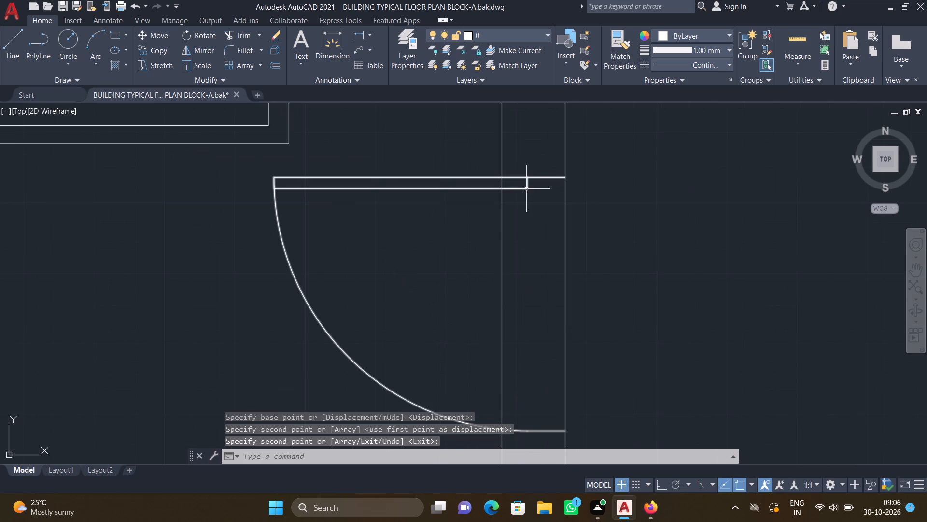
scroll(440, 220, "down", 5)
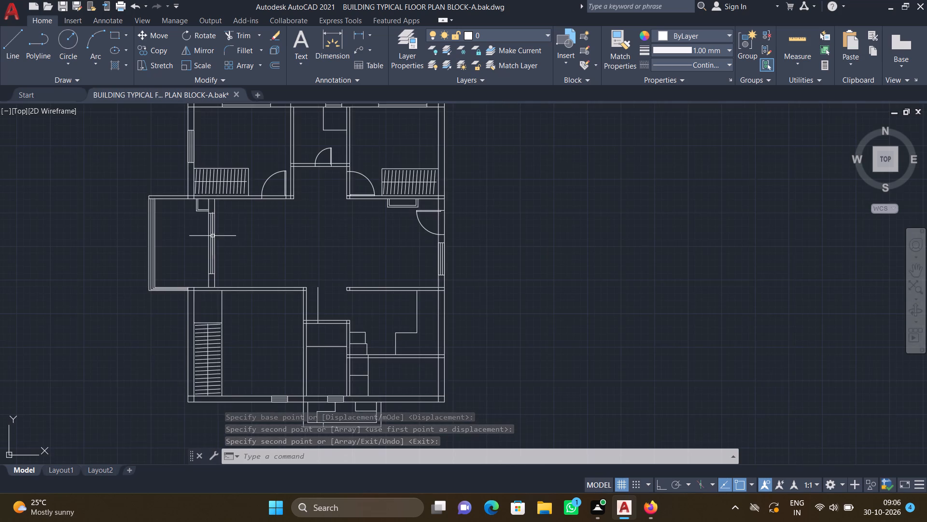
scroll(215, 234, "down", 4)
middle_click_drag(195, 233, 334, 263)
middle_click_drag(260, 189, 284, 261)
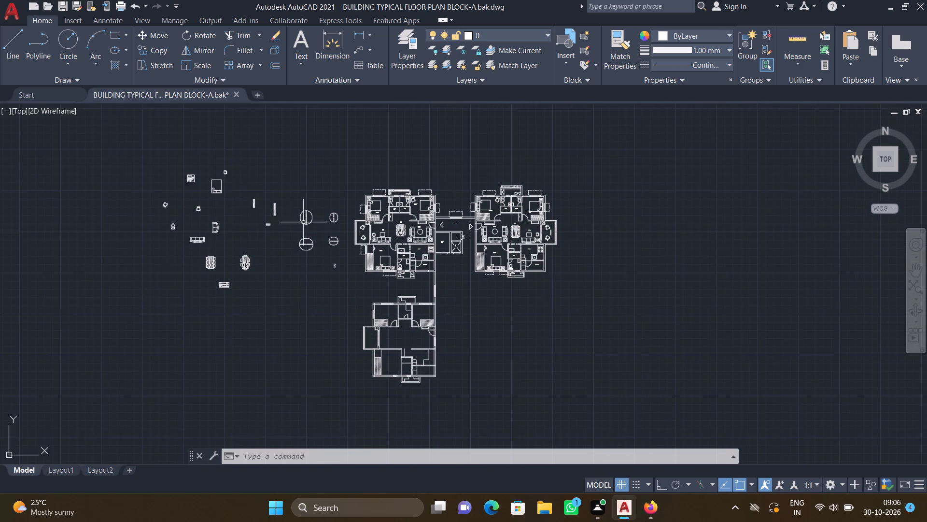
scroll(302, 217, "up", 4)
type("CO")
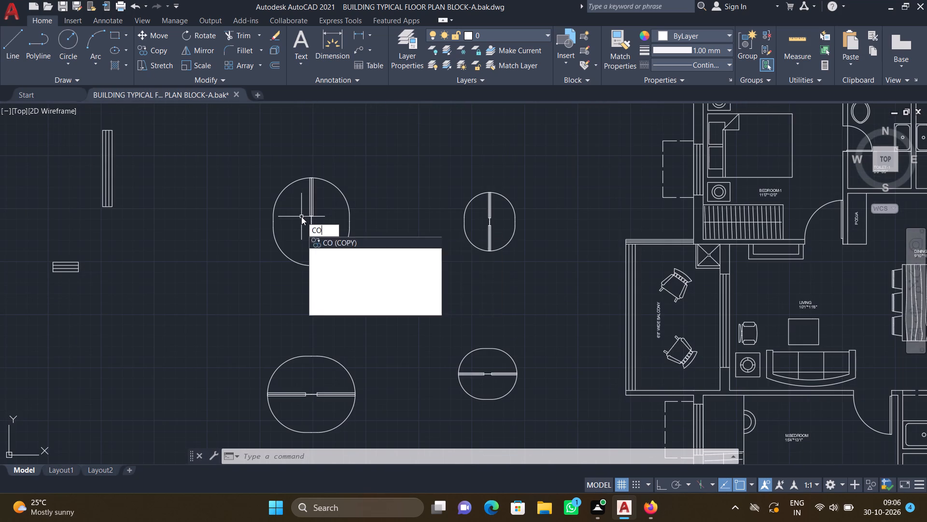
key("Return")
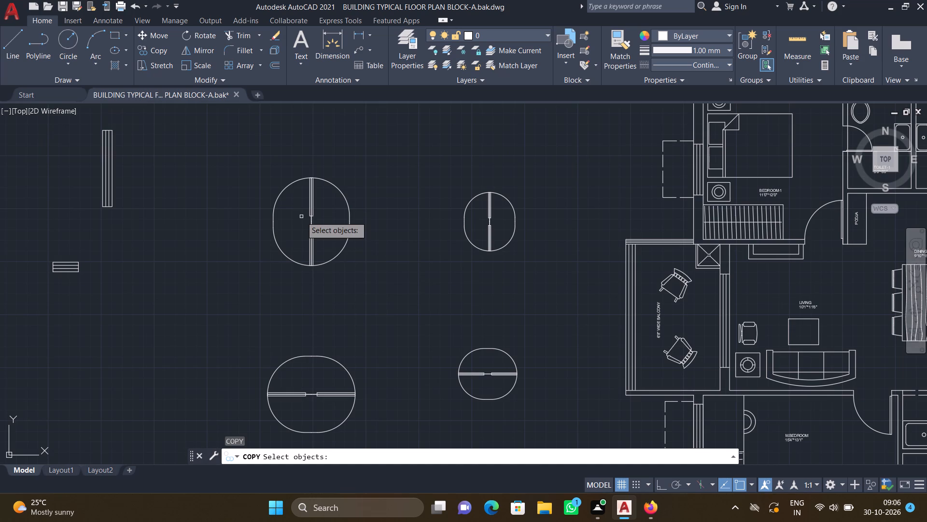
left_click(281, 251)
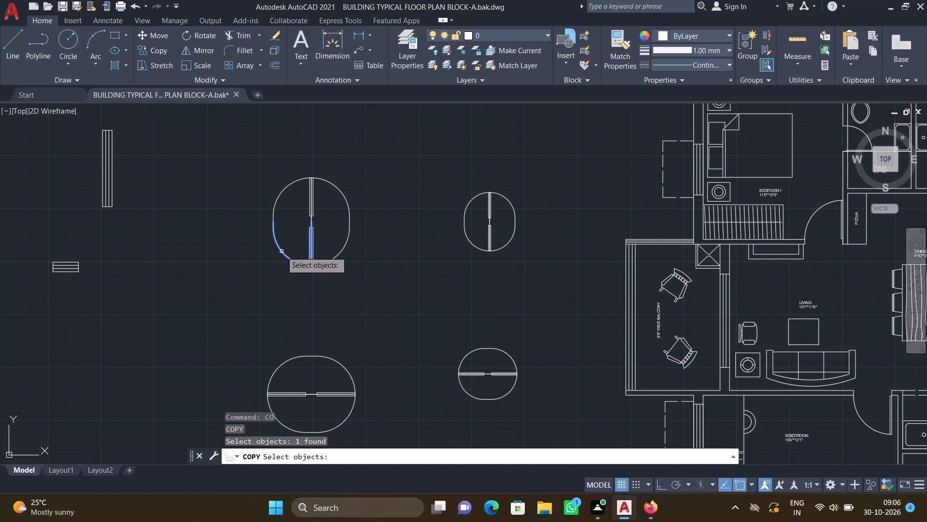
key("Return")
scroll(308, 226, "up", 2)
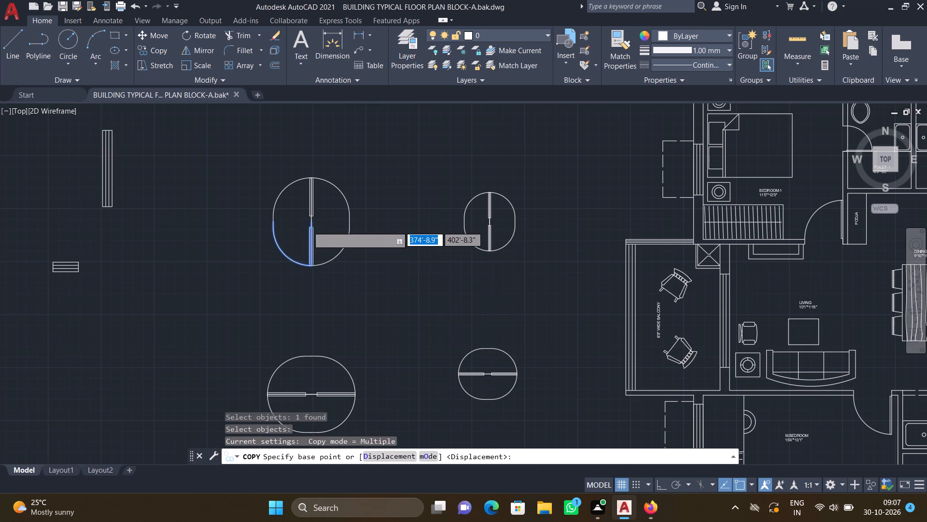
left_click(314, 213)
scroll(449, 320, "down", 2)
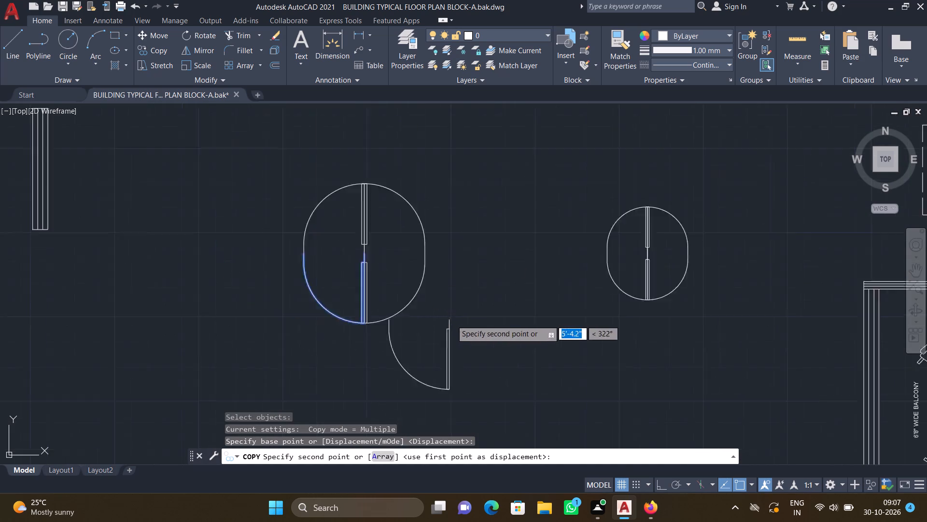
scroll(458, 320, "down", 2)
middle_click_drag(559, 380, 386, 225)
scroll(395, 234, "down", 1)
middle_click_drag(438, 376, 436, 230)
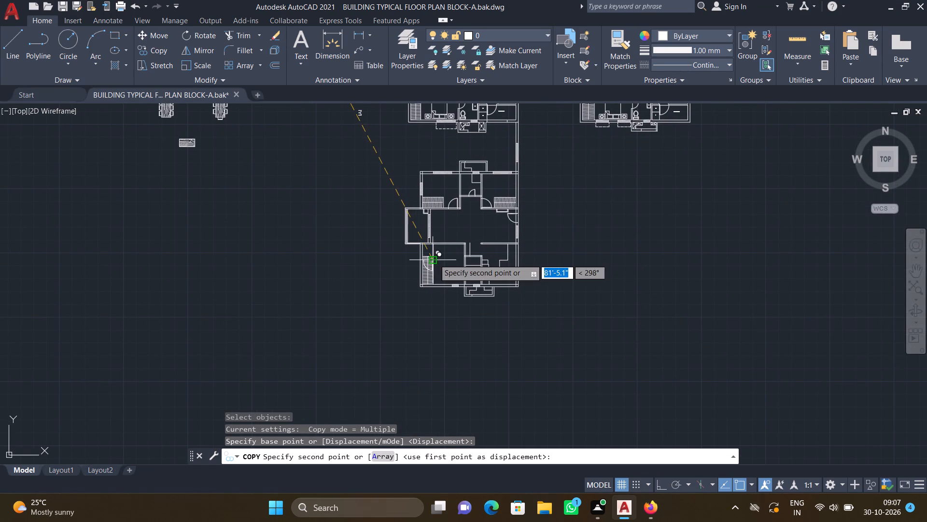
scroll(450, 262, "up", 3)
middle_click_drag(469, 224, 469, 227)
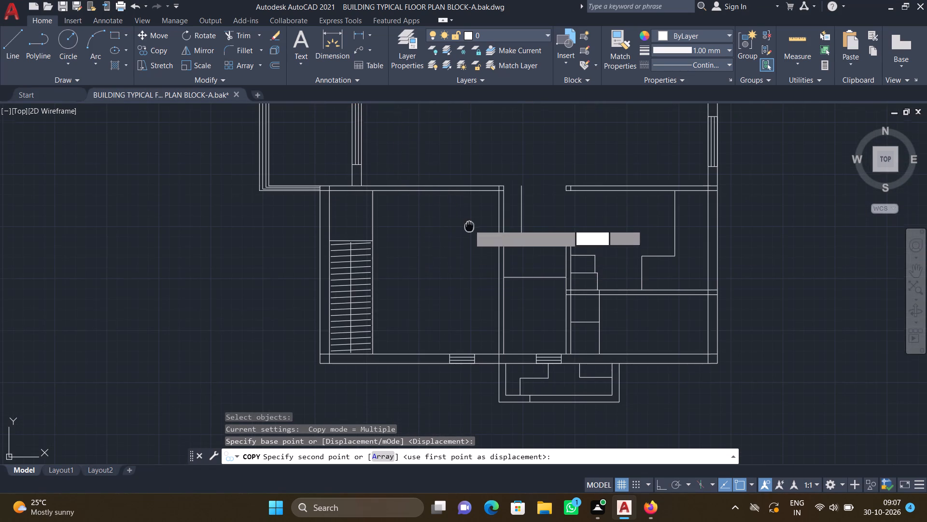
middle_click_drag(469, 227, 433, 277)
scroll(454, 244, "up", 5)
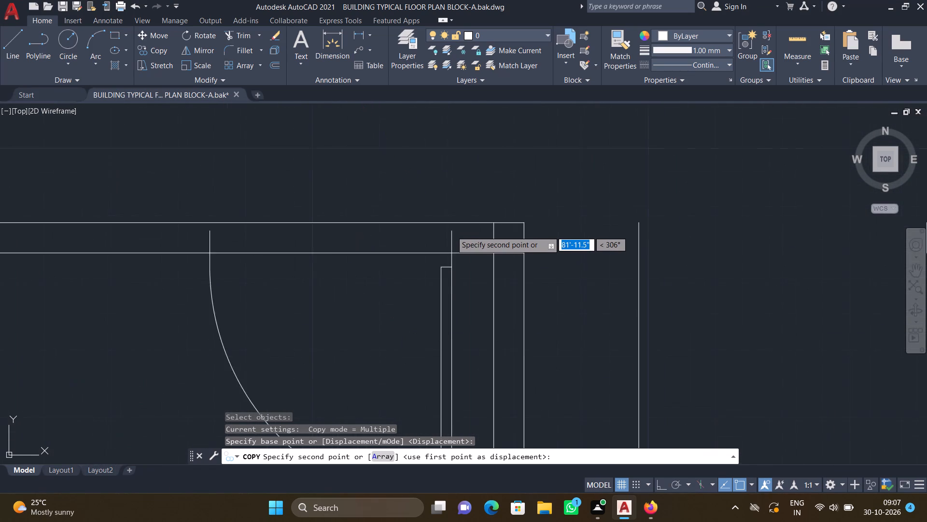
left_click(455, 219)
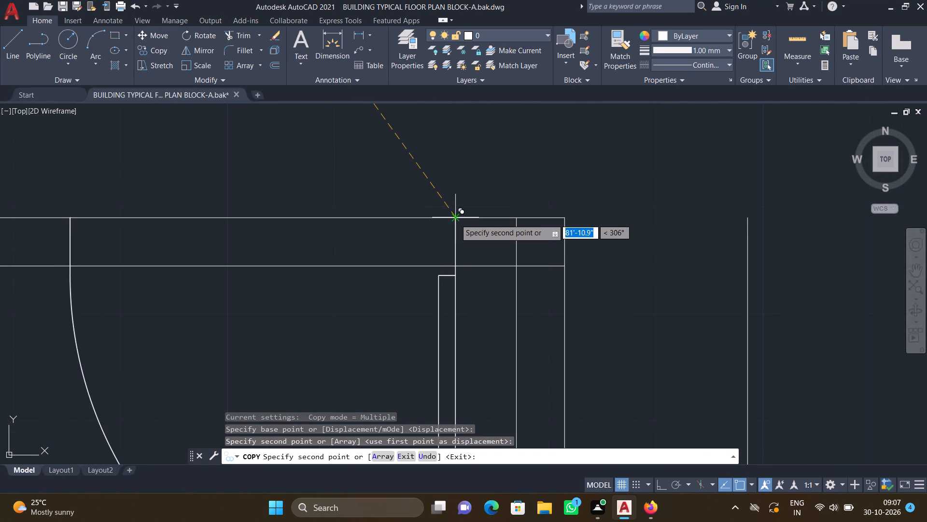
key("Return")
Copy the lower-right quarter of the small horizontal loose door symbol into the lower middle toilet's left wall, its centre endpoint on the wall's outer face.
scroll(437, 249, "down", 3)
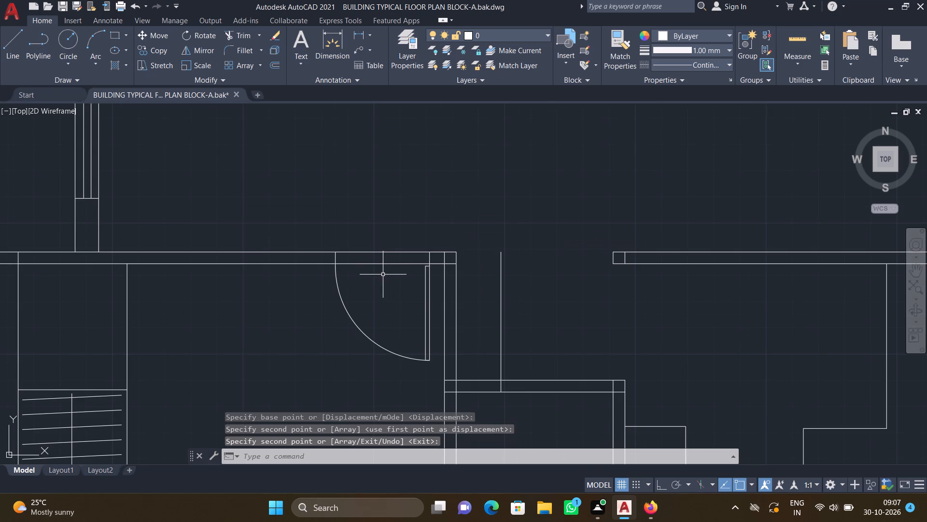
scroll(346, 304, "down", 4)
middle_click_drag(219, 256, 226, 268)
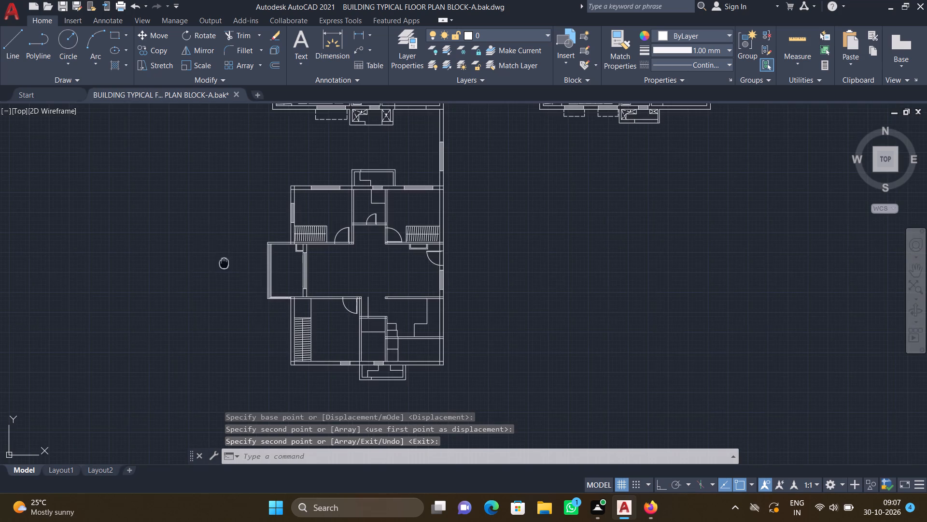
middle_click_drag(226, 268, 268, 329)
scroll(261, 317, "down", 2)
middle_click_drag(211, 236, 241, 253)
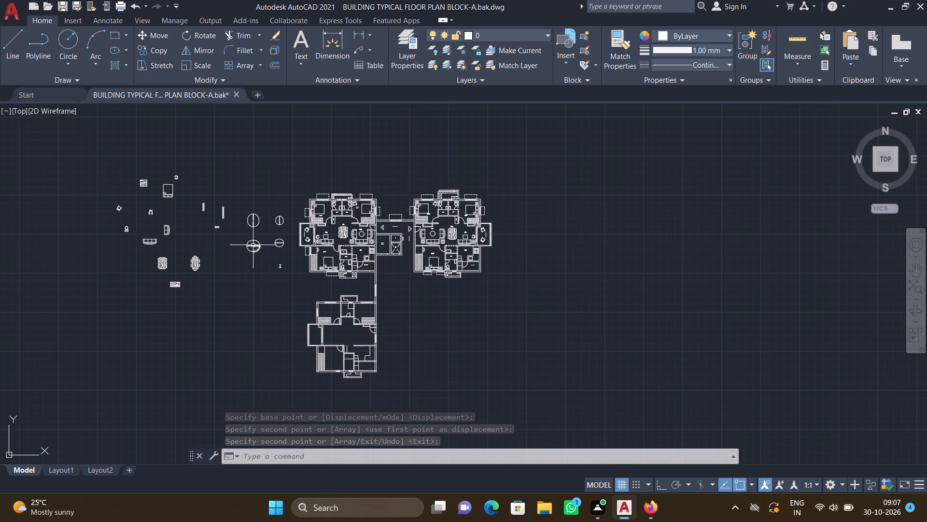
scroll(270, 243, "up", 4)
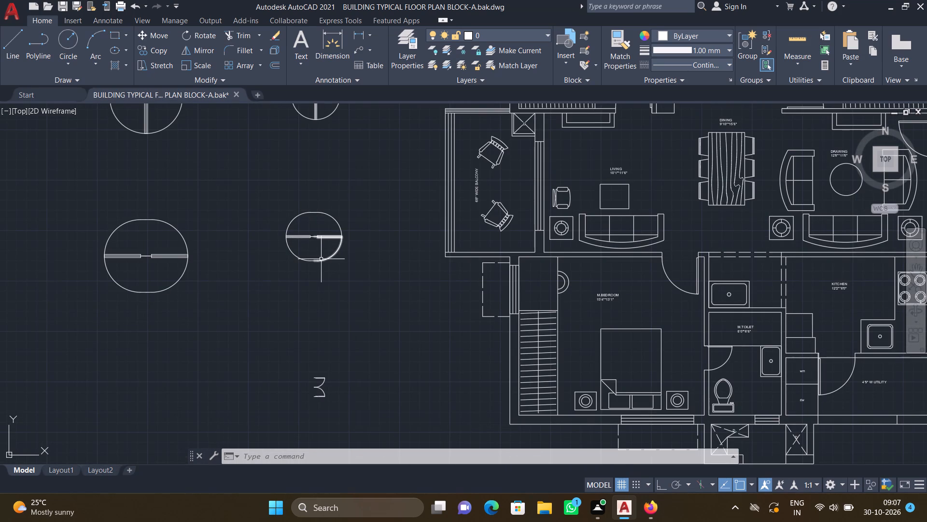
type("CO")
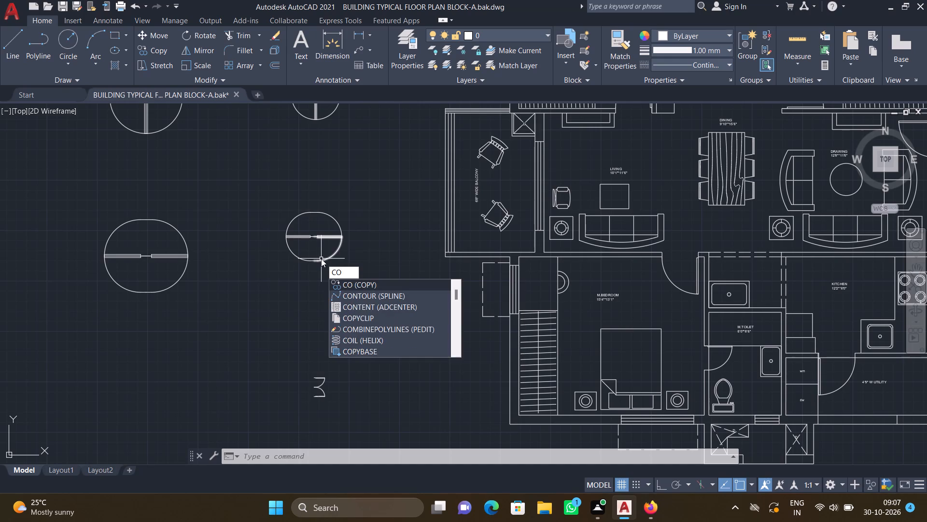
key("Return")
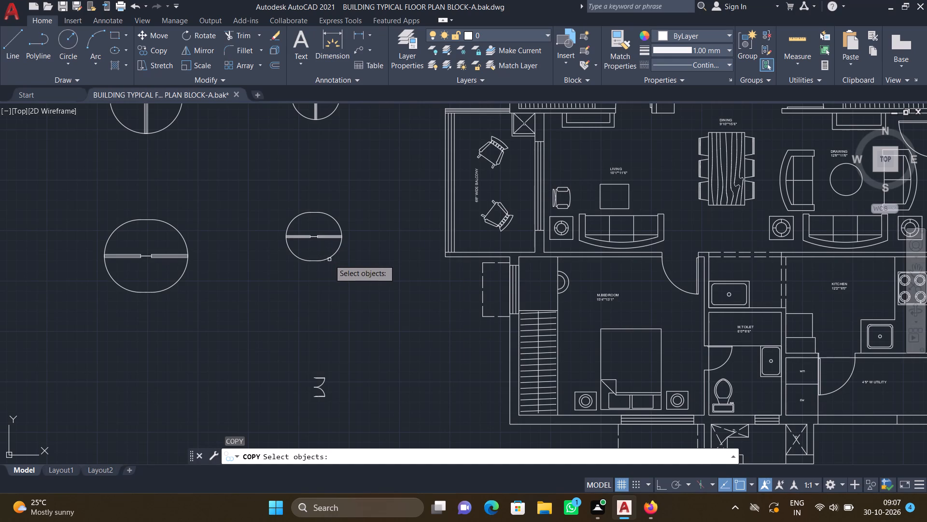
left_click(330, 259)
key("Return")
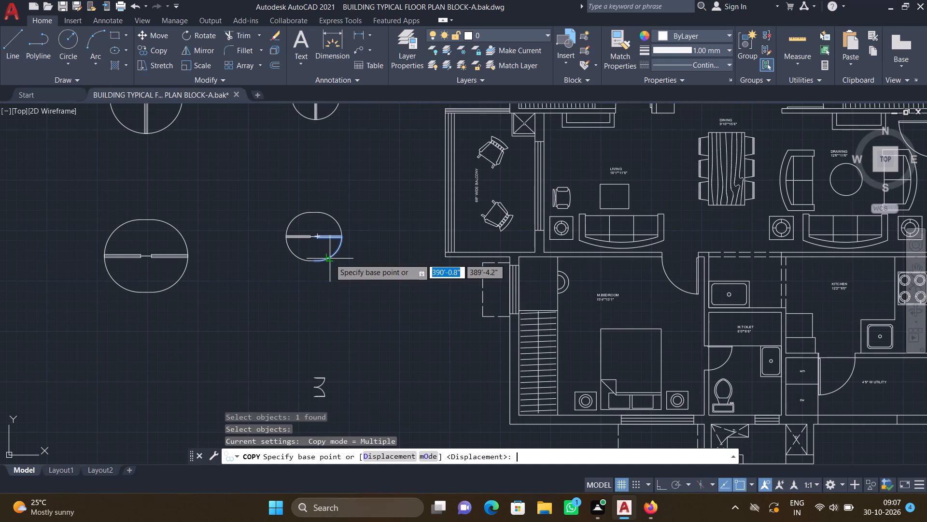
scroll(299, 249, "up", 2)
scroll(340, 228, "up", 1)
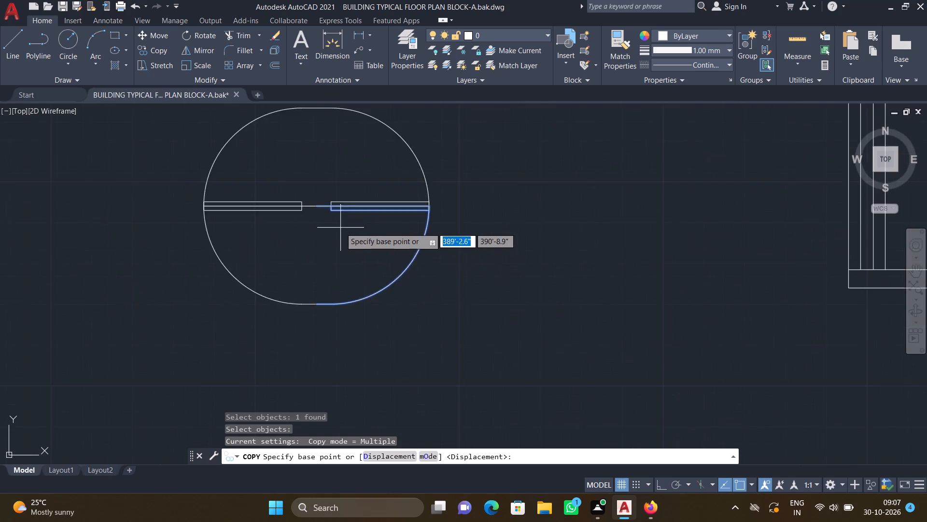
scroll(340, 228, "up", 2)
left_click(277, 172)
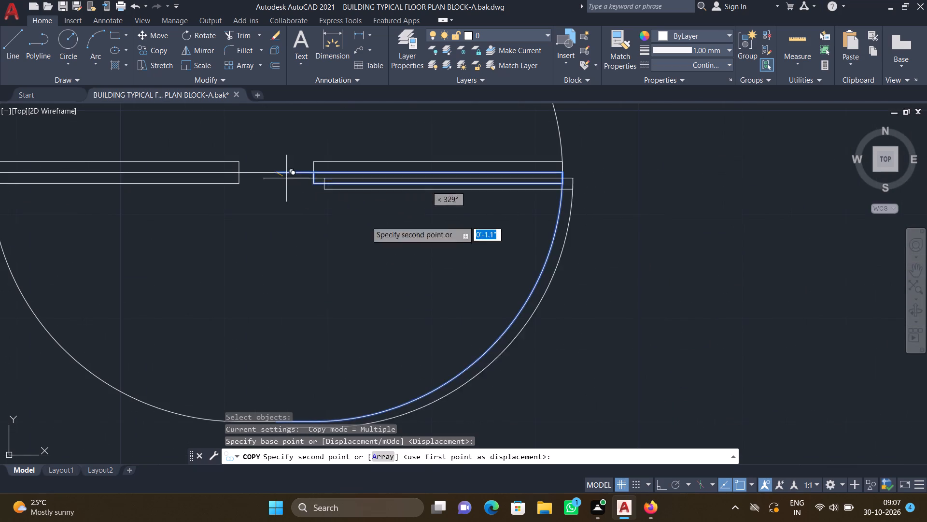
scroll(396, 255, "down", 4)
middle_click_drag(452, 332, 362, 222)
scroll(396, 293, "down", 4)
middle_click_drag(432, 307, 413, 231)
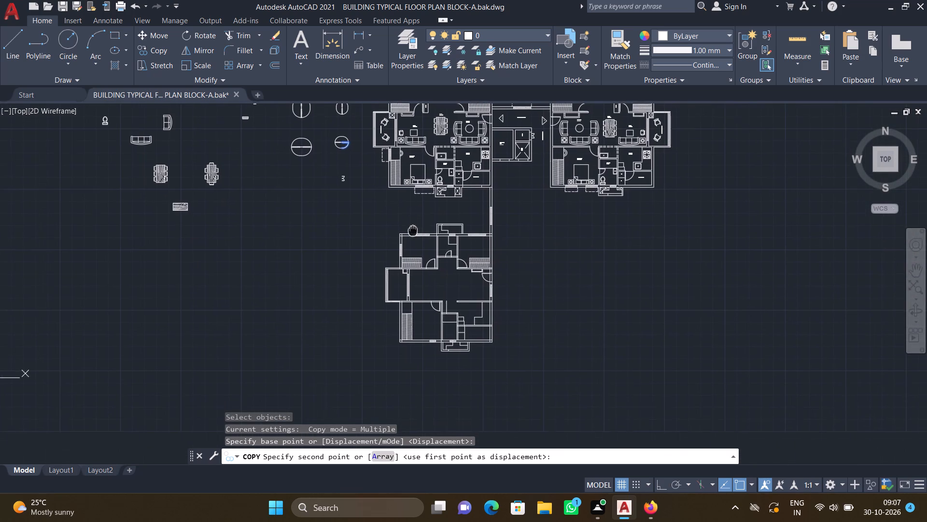
scroll(450, 355, "up", 2)
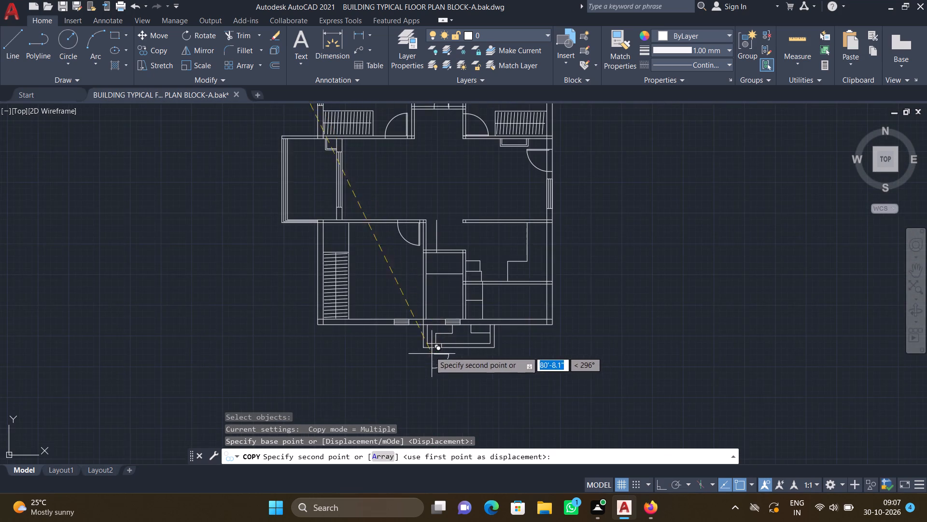
middle_click_drag(419, 336, 391, 290)
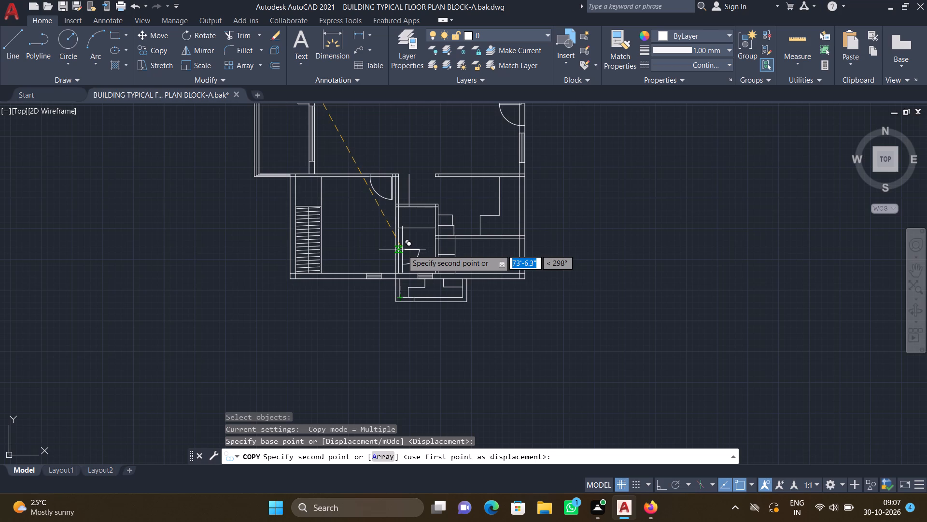
scroll(400, 244, "up", 2)
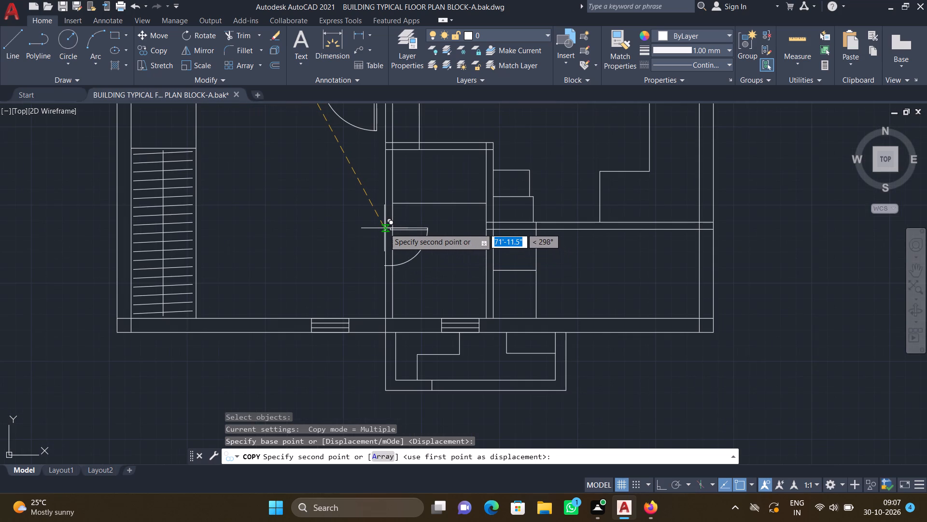
scroll(387, 228, "up", 2)
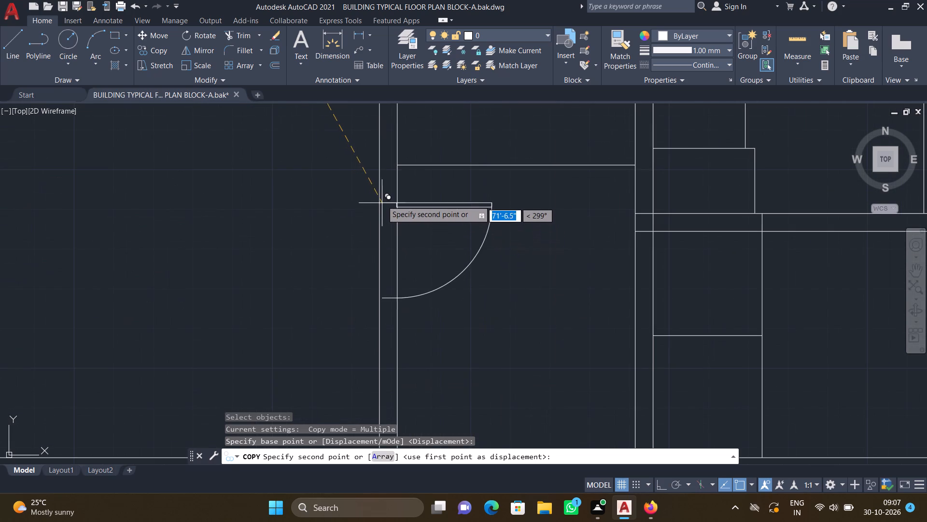
scroll(384, 191, "up", 1)
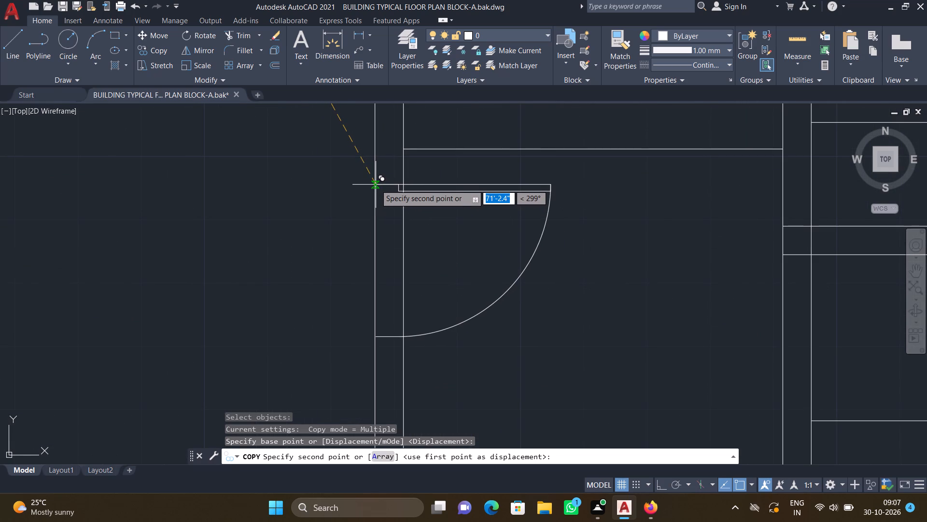
left_click(376, 184)
key("Return")
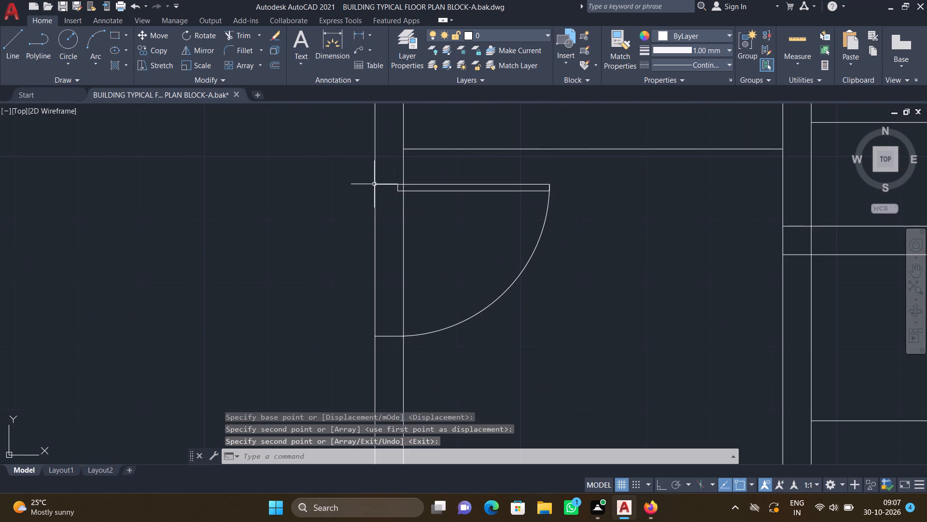
Copy the lower-right quarter of the large vertical loose door symbol into the lower-right utility's top wall beside the washer spaces, based on the wall's upper face.
scroll(385, 200, "up", 3)
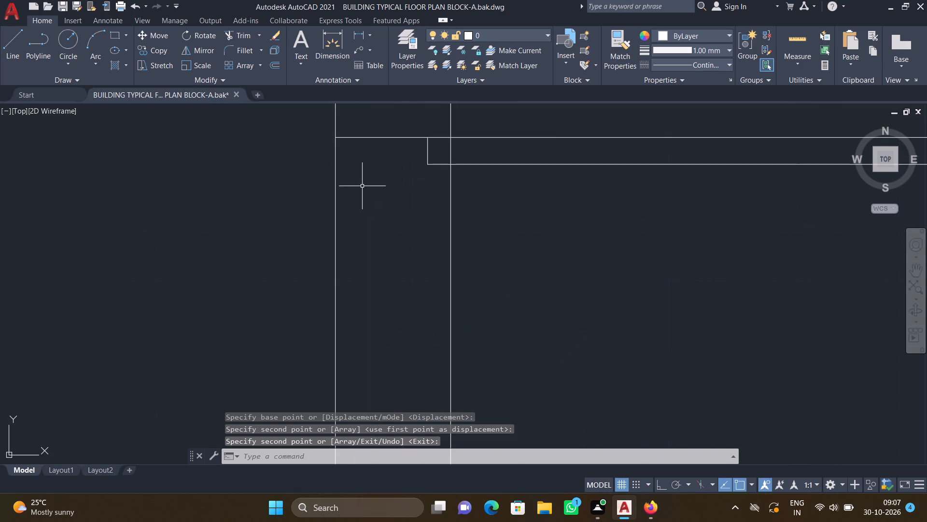
scroll(348, 206, "down", 8)
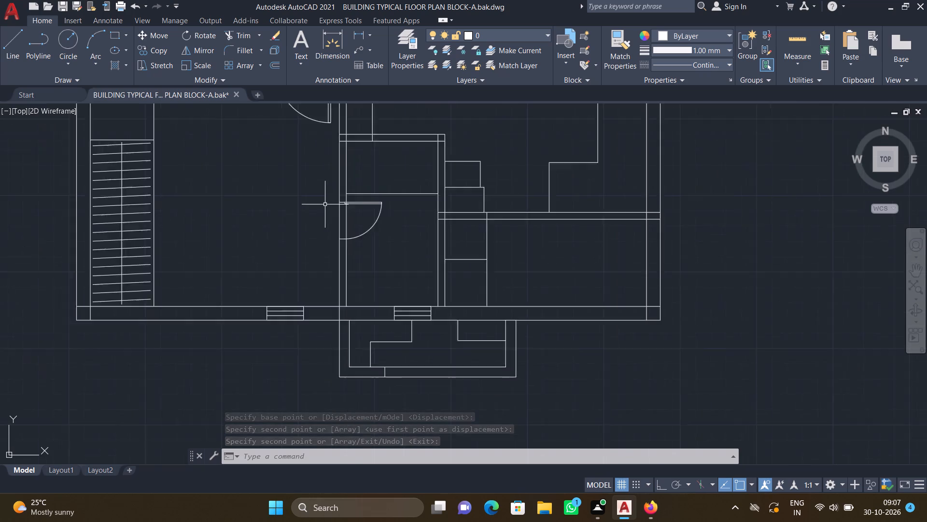
scroll(324, 204, "down", 2)
middle_click_drag(284, 213, 335, 281)
scroll(312, 246, "down", 2)
middle_click_drag(274, 198, 325, 269)
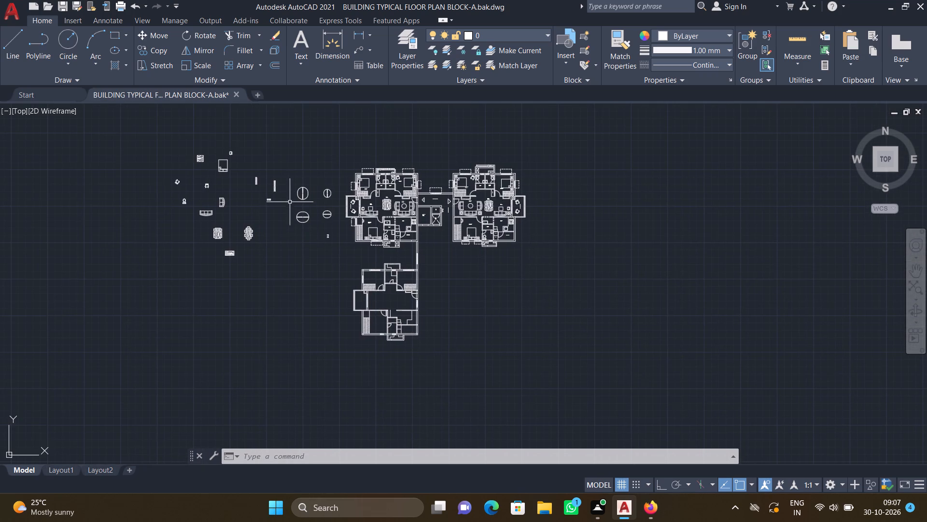
scroll(300, 197, "up", 4)
type("CO")
key("Return")
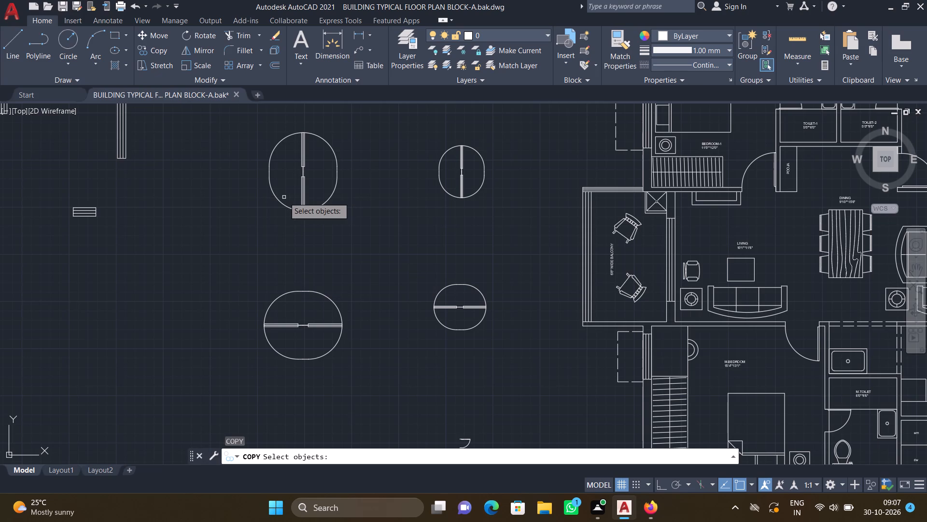
left_click(319, 207)
key("Return")
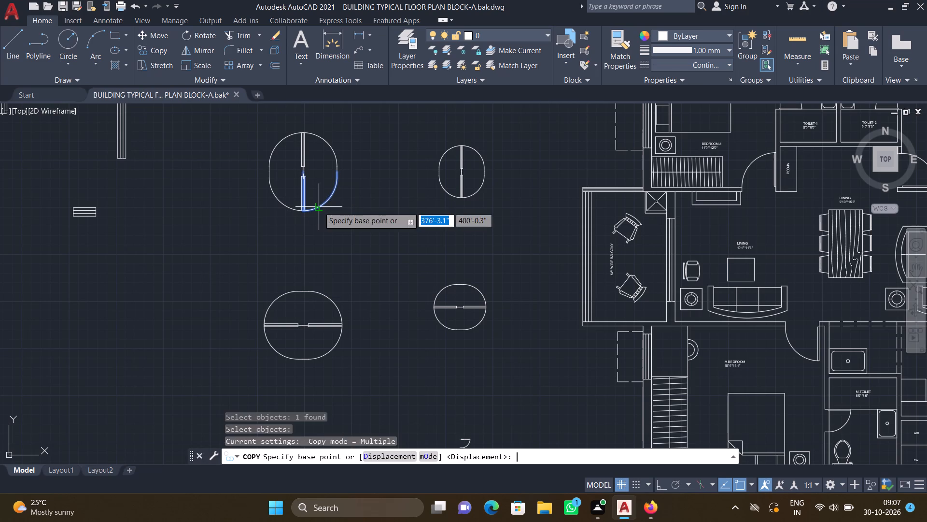
scroll(310, 180, "up", 2)
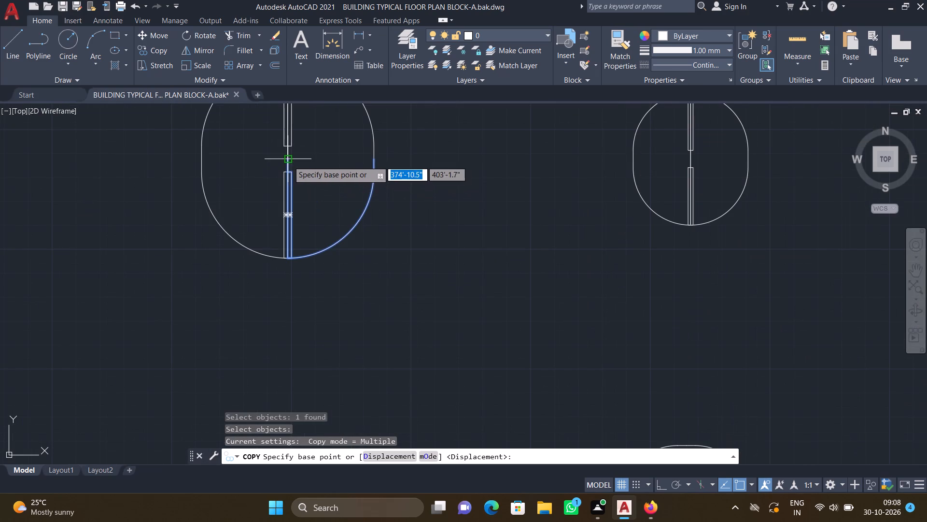
left_click(288, 161)
scroll(439, 289, "down", 2)
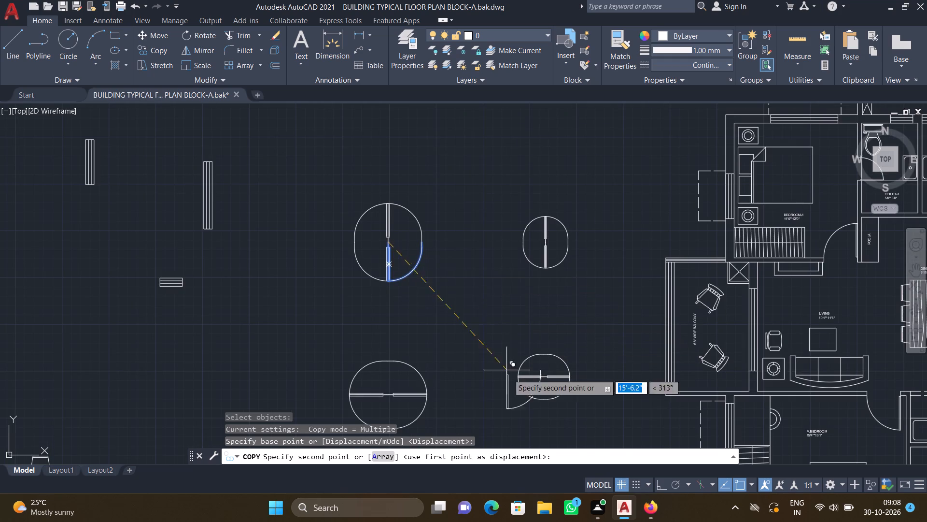
middle_click_drag(486, 360, 393, 253)
scroll(401, 260, "down", 2)
scroll(493, 371, "down", 1)
middle_click_drag(492, 370, 366, 248)
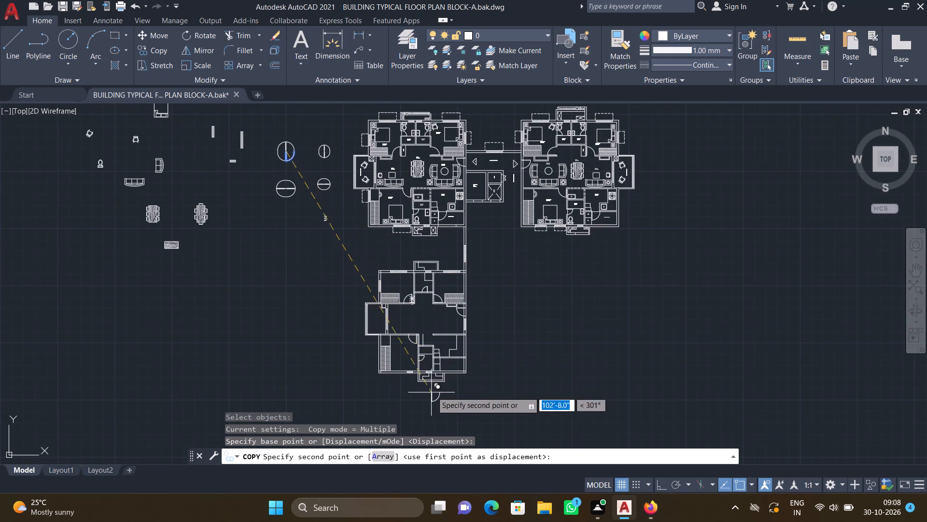
middle_click_drag(422, 377, 407, 317)
scroll(442, 295, "up", 4)
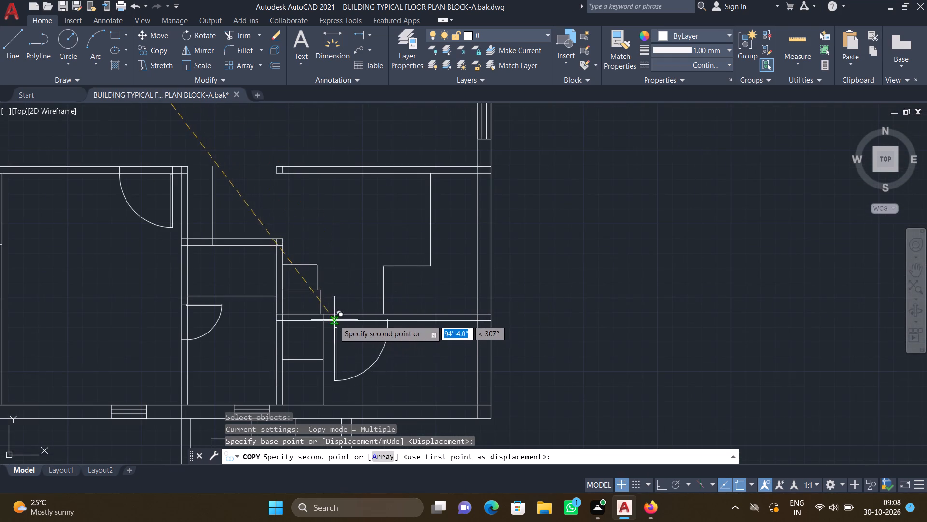
scroll(334, 320, "up", 5)
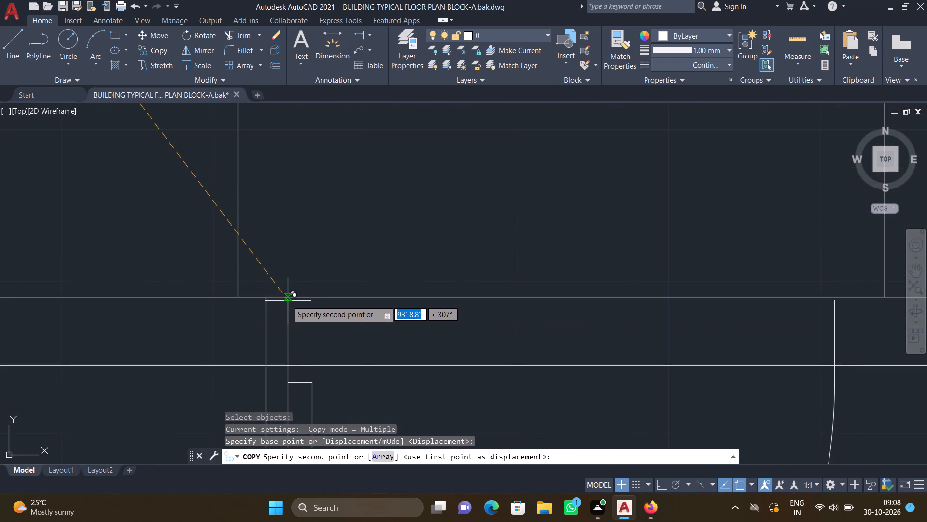
left_click(285, 297)
key("Return")
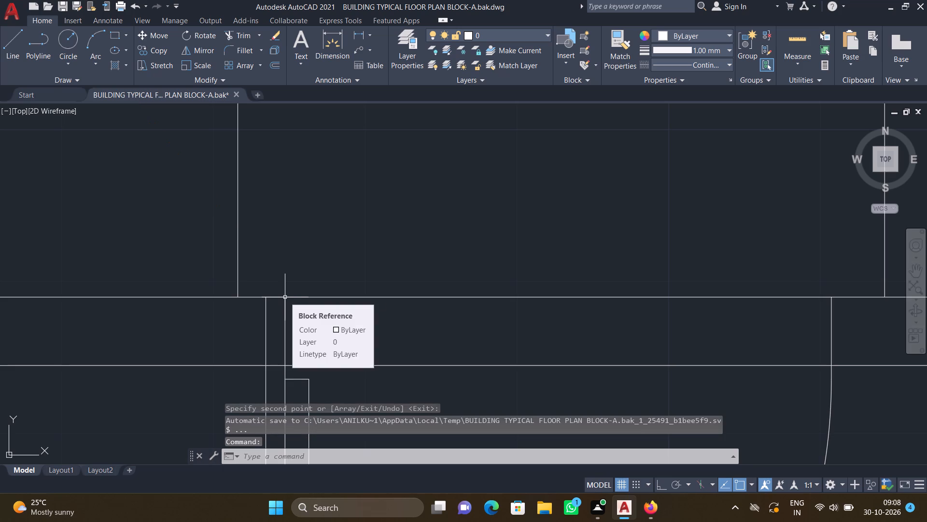
Copy the Bedroom-1 bed from the furnished reference plan into the unfinished unit's upper-left bedroom, its head beside the left-wall window.
scroll(282, 302, "down", 5)
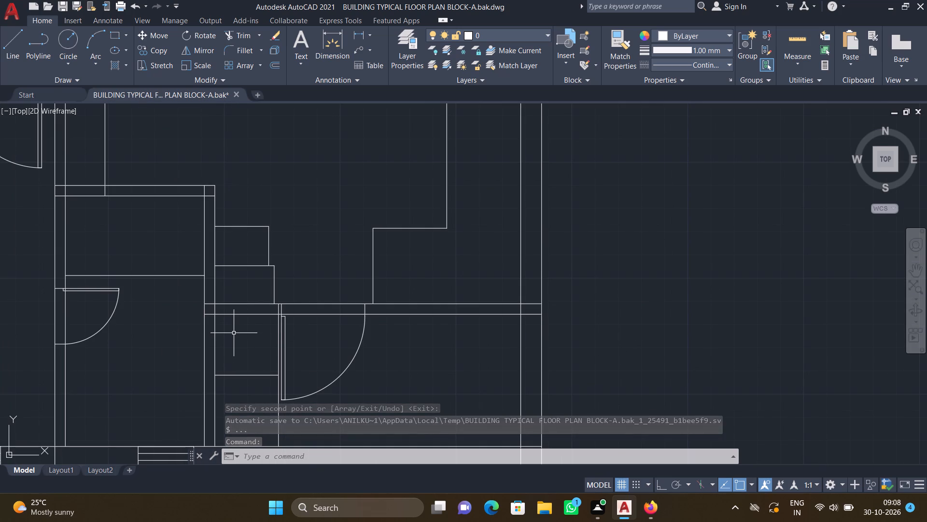
scroll(201, 334, "down", 2)
middle_click_drag(186, 342, 318, 330)
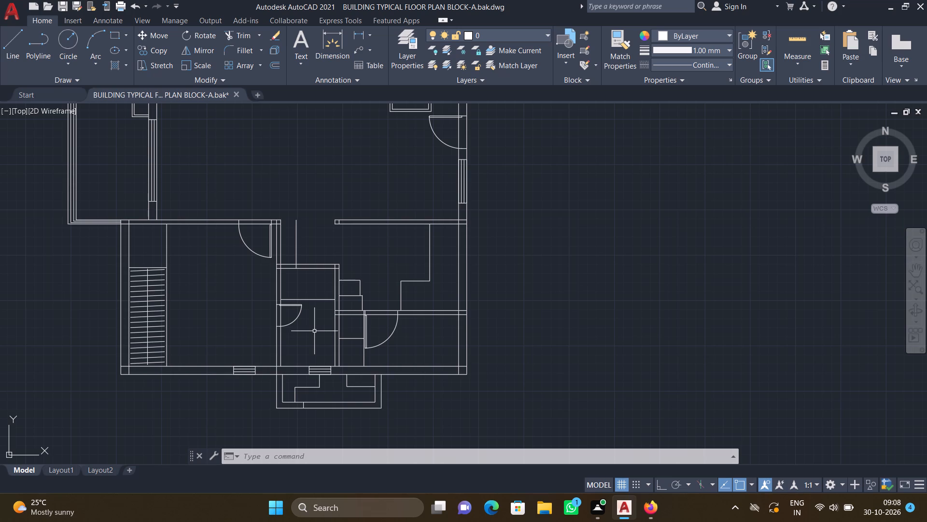
scroll(313, 330, "down", 2)
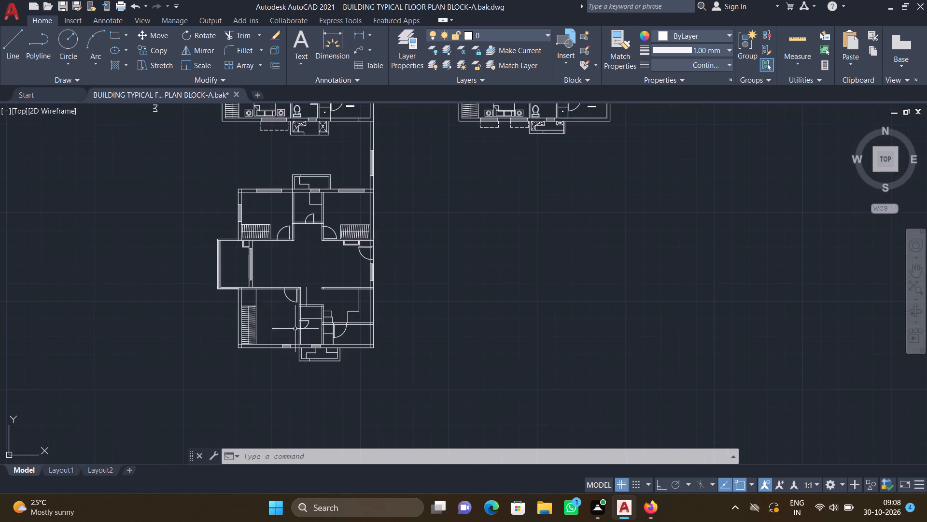
middle_click_drag(274, 332, 378, 339)
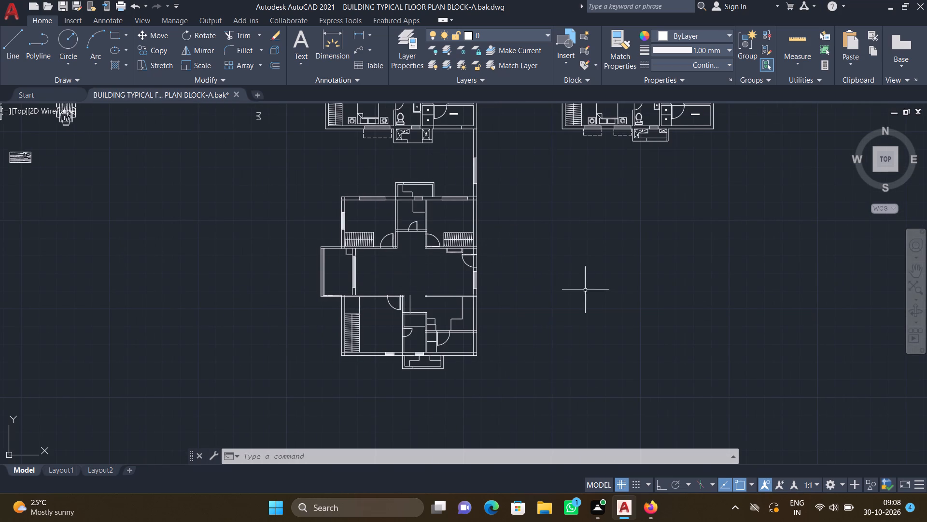
scroll(510, 353, "down", 1)
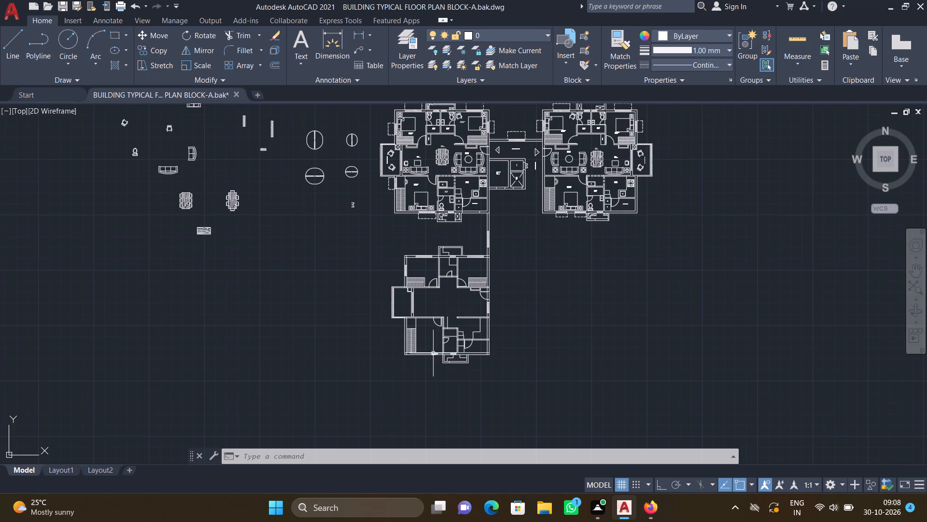
middle_click_drag(433, 353, 478, 355)
middle_click_drag(468, 140, 470, 199)
scroll(464, 176, "up", 3)
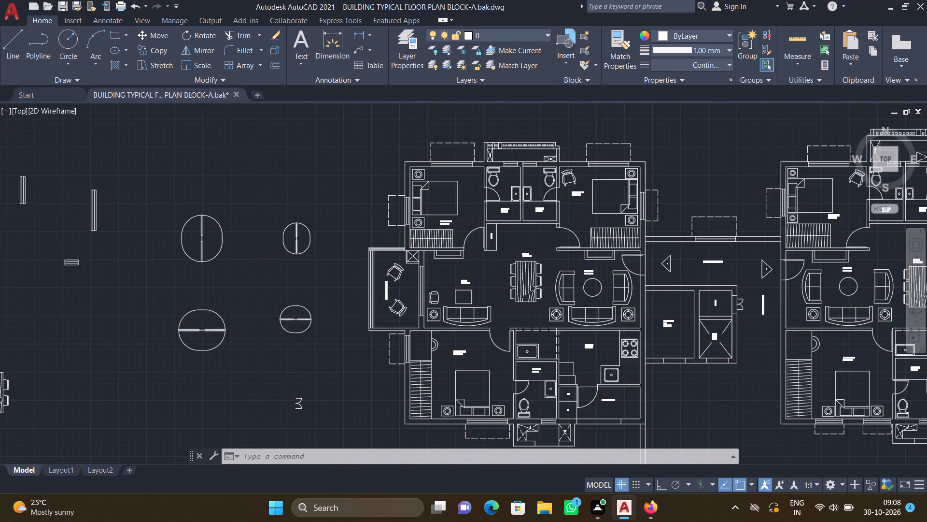
scroll(459, 206, "up", 2)
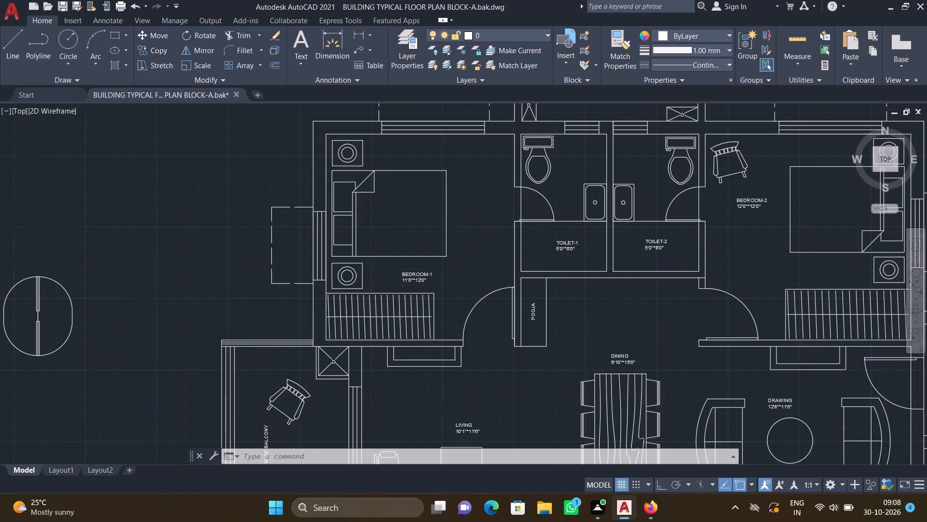
type("CO")
key("Return")
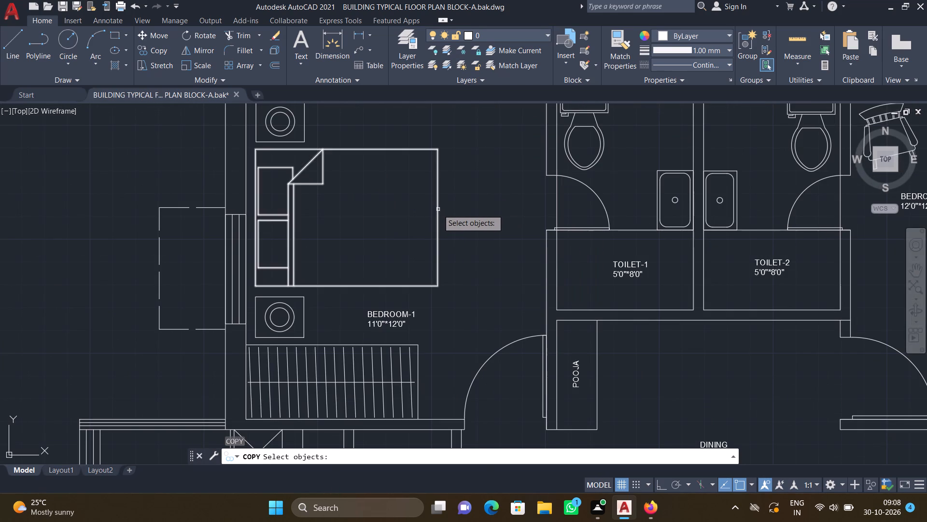
left_click(438, 209)
key("Return")
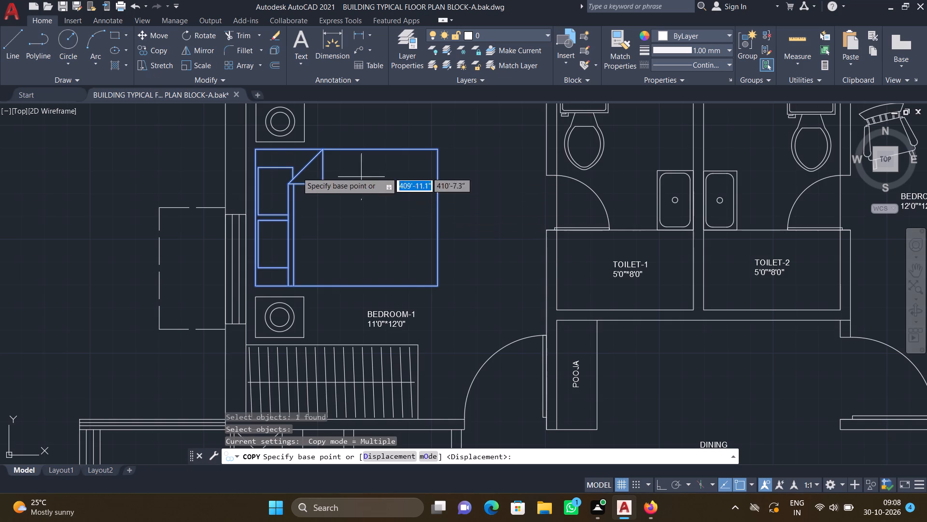
scroll(268, 146, "up", 2)
left_click_drag(236, 154, 239, 160)
scroll(323, 277, "down", 4)
middle_click_drag(344, 314, 335, 166)
scroll(344, 311, "down", 3)
middle_click_drag(313, 329, 322, 282)
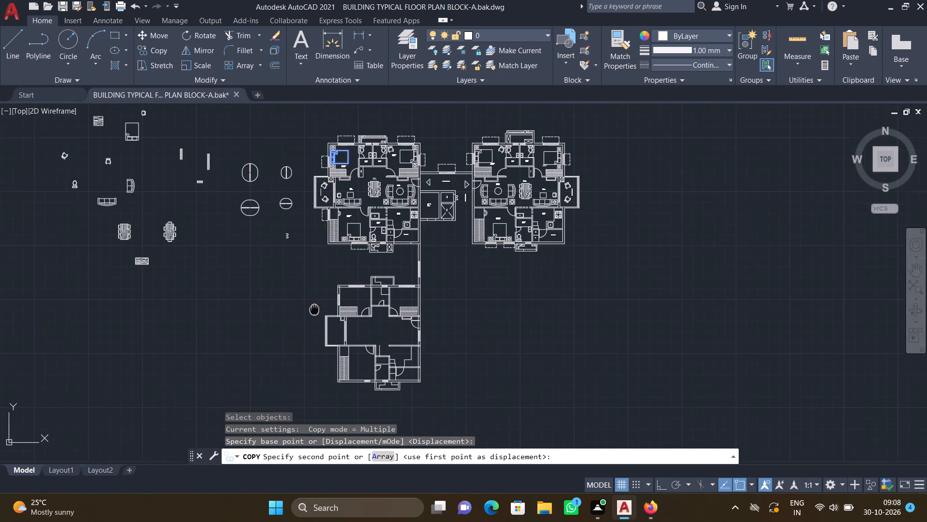
middle_click_drag(322, 282, 337, 232)
middle_click_drag(369, 238, 320, 336)
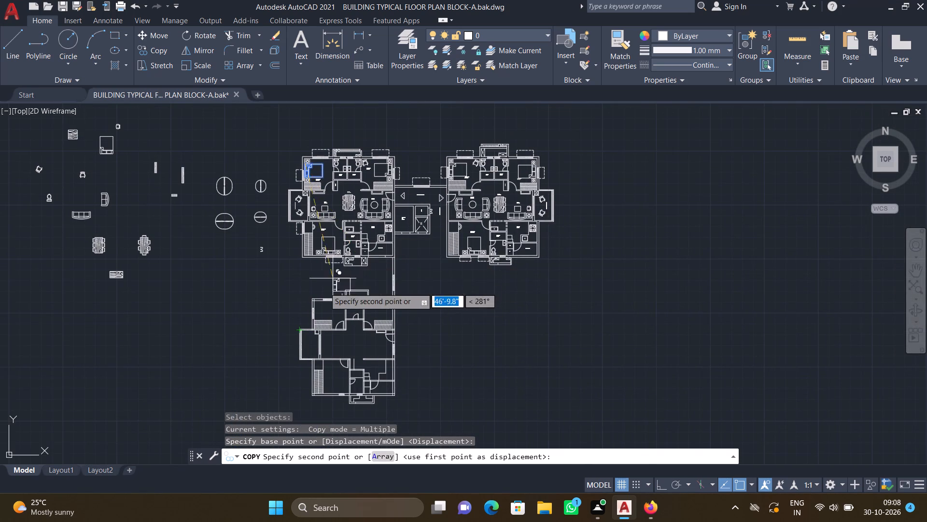
scroll(315, 298, "up", 1)
middle_click_drag(310, 308, 314, 259)
scroll(323, 263, "up", 3)
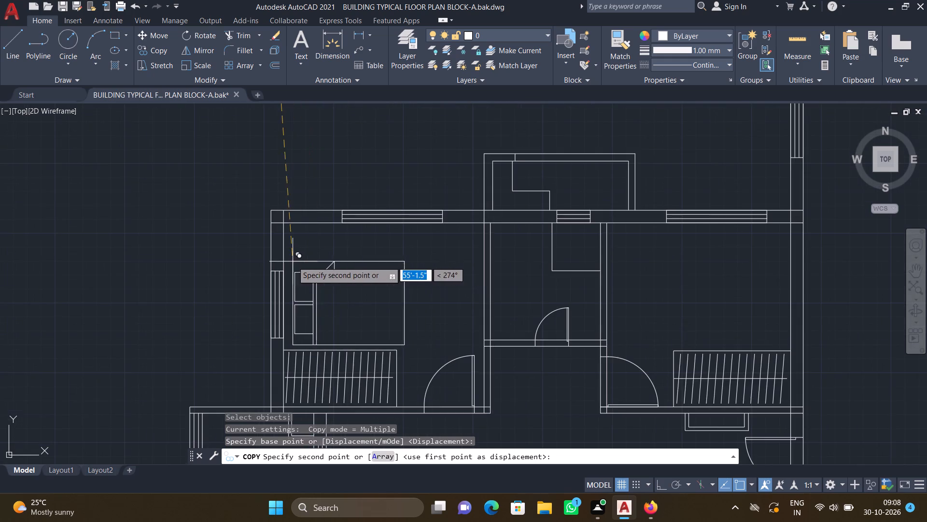
middle_click_drag(300, 255, 323, 218)
scroll(317, 214, "up", 1)
middle_click_drag(313, 215, 310, 162)
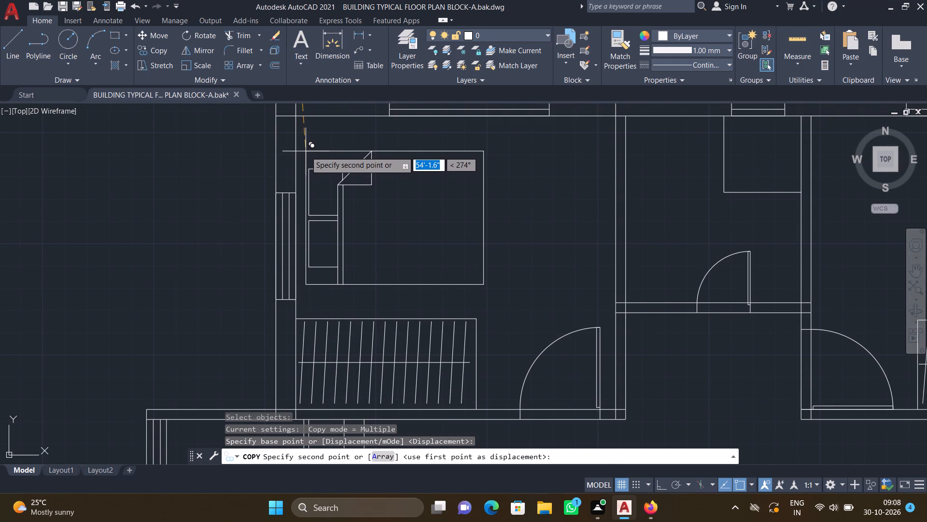
scroll(306, 153, "up", 1)
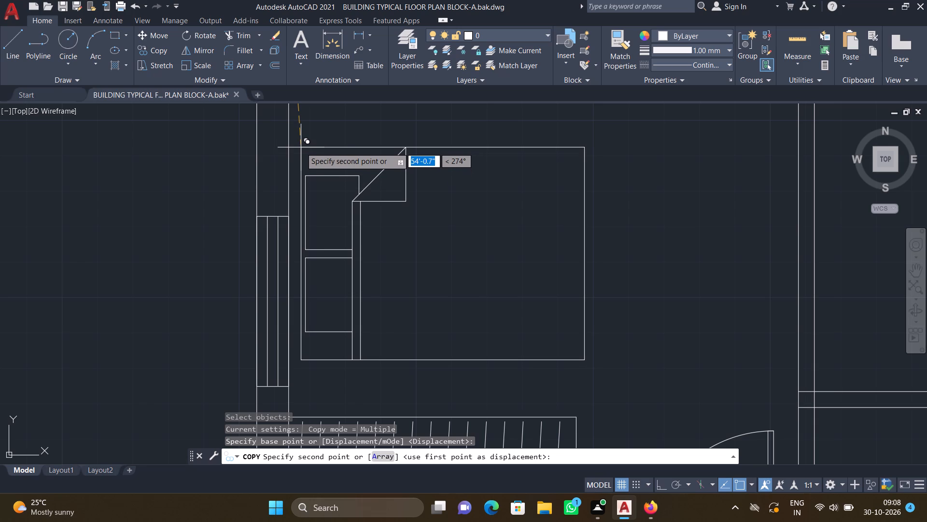
left_click(301, 147)
key("Return")
Draw a bedside table rectangle about 1'-4.5" by 1'-1.4" between the copied bed's lower edge and the wardrobe, aligned with the bed's head.
scroll(299, 146, "down", 1)
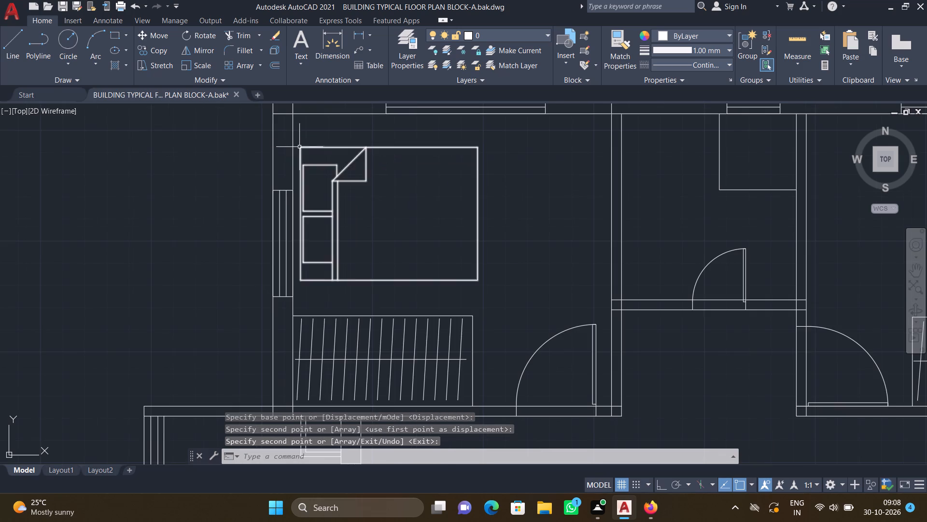
middle_click_drag(319, 302, 385, 288)
scroll(374, 286, "up", 1)
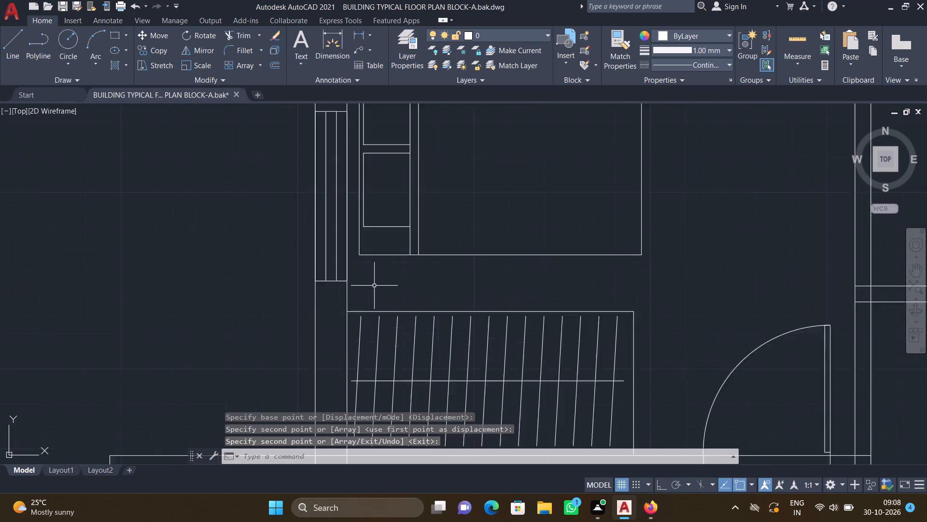
scroll(374, 286, "up", 2)
type("REC")
key("Return")
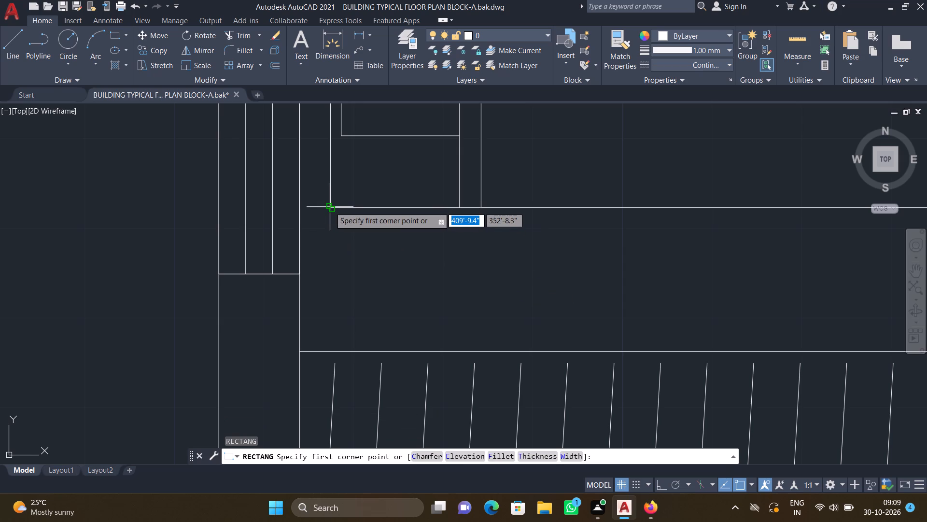
scroll(330, 220, "up", 2)
left_click(329, 215)
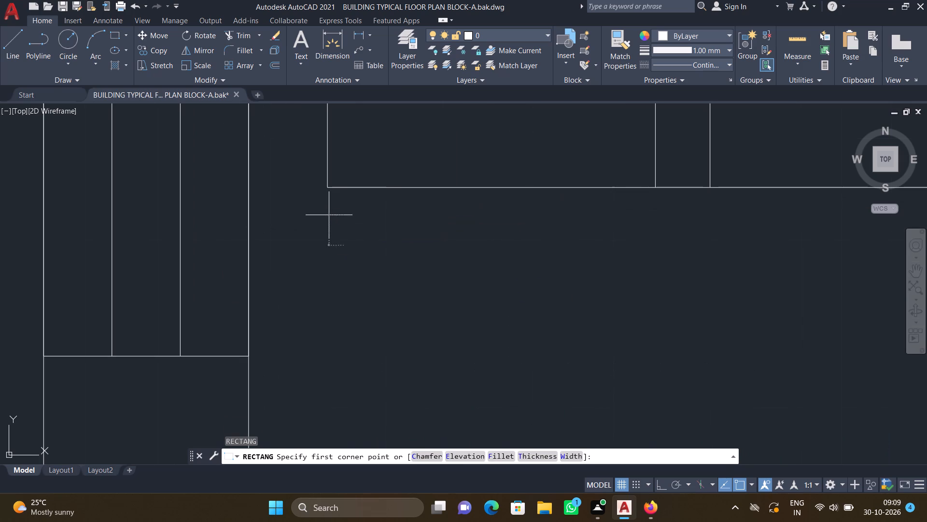
scroll(368, 269, "down", 2)
middle_click_drag(442, 320, 423, 286)
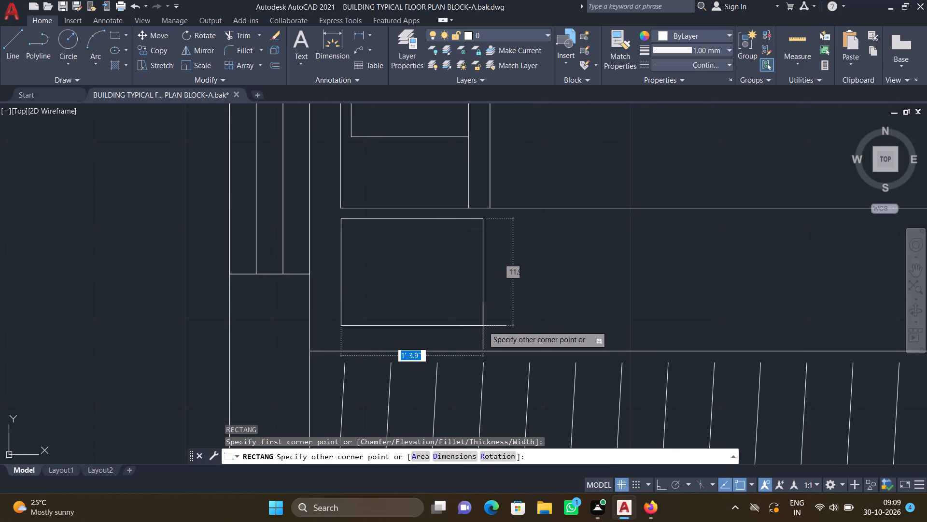
scroll(485, 332, "up", 1)
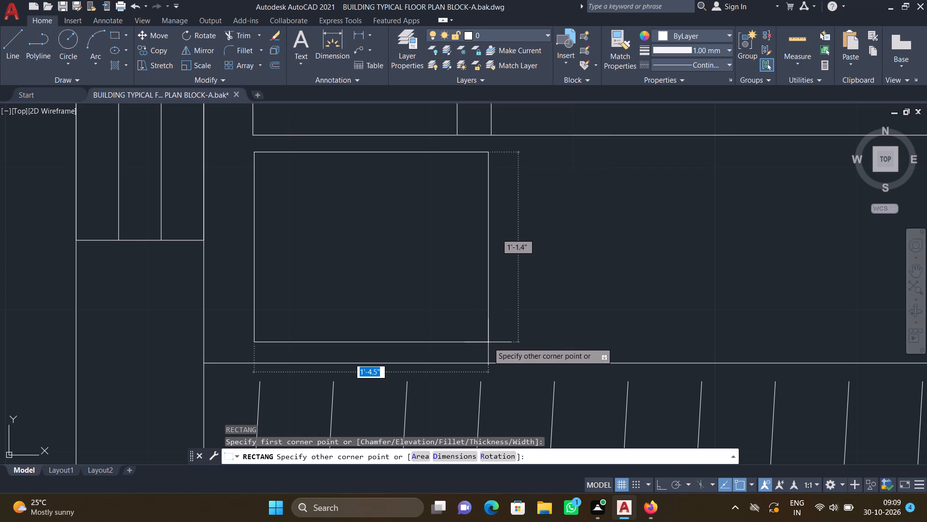
left_click(489, 343)
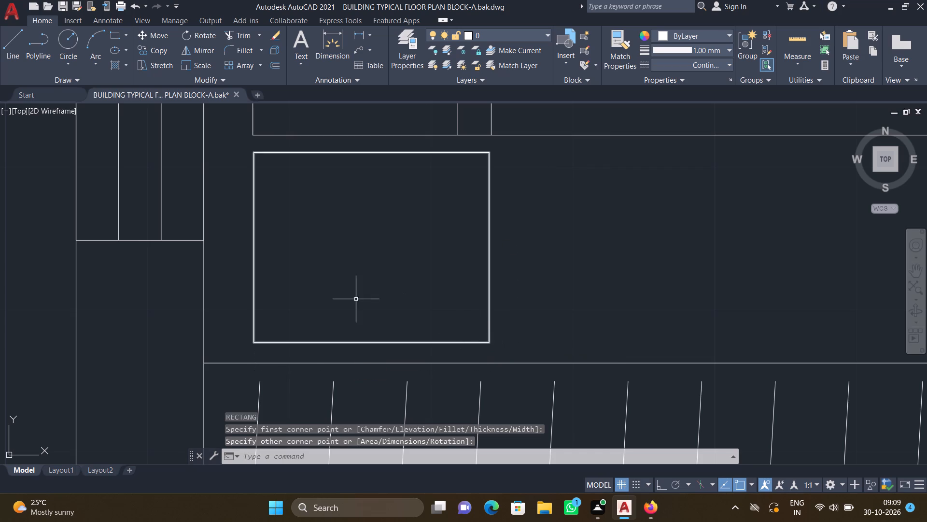
Draw two concentric circles at the bedside table's centre, the outer about 4.3" in radius and a smaller one inside it.
key("c")
key("Return")
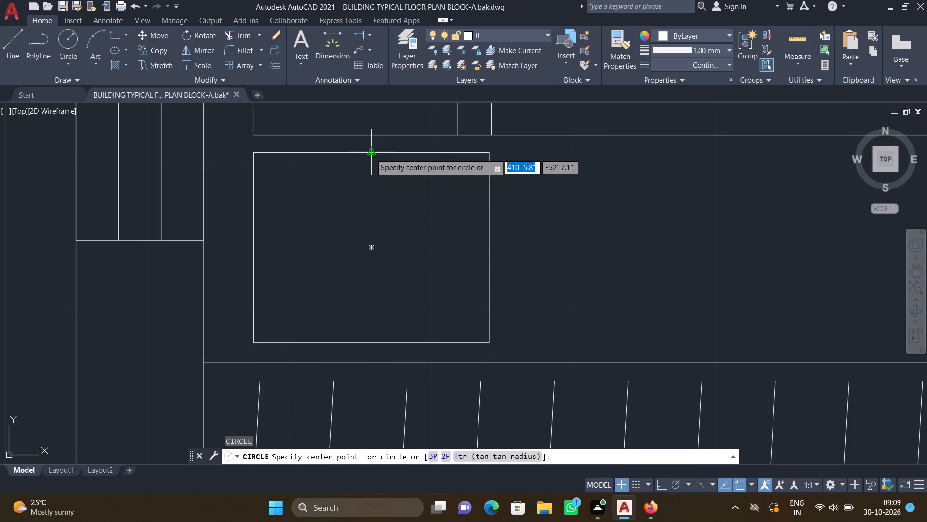
left_click(374, 247)
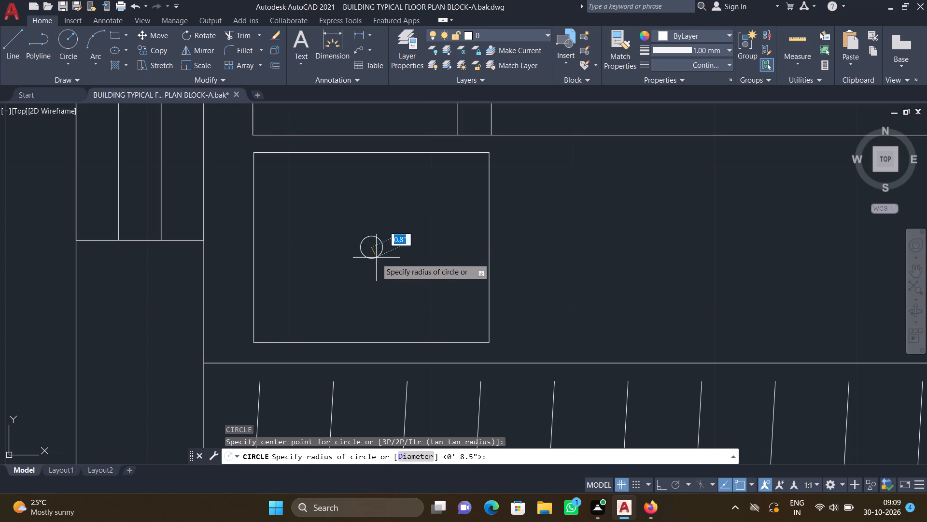
left_click(375, 308)
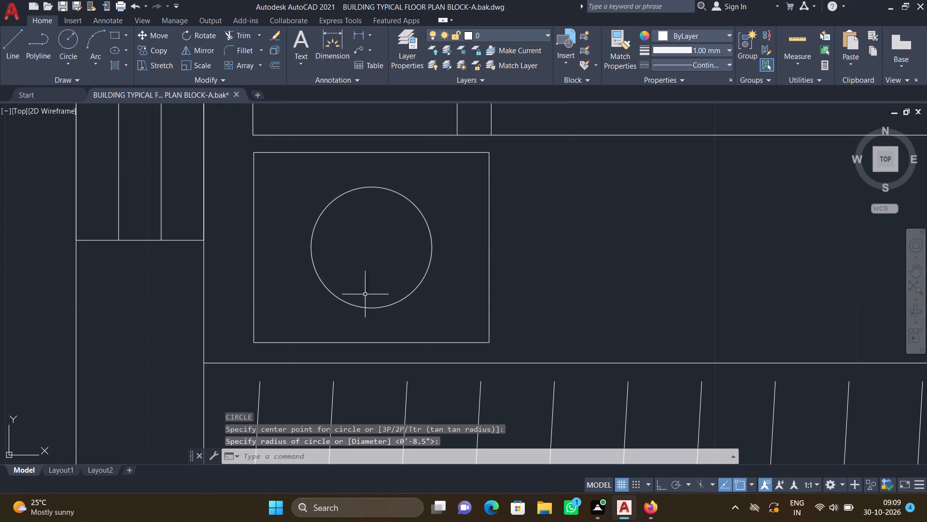
key("c")
key("Return")
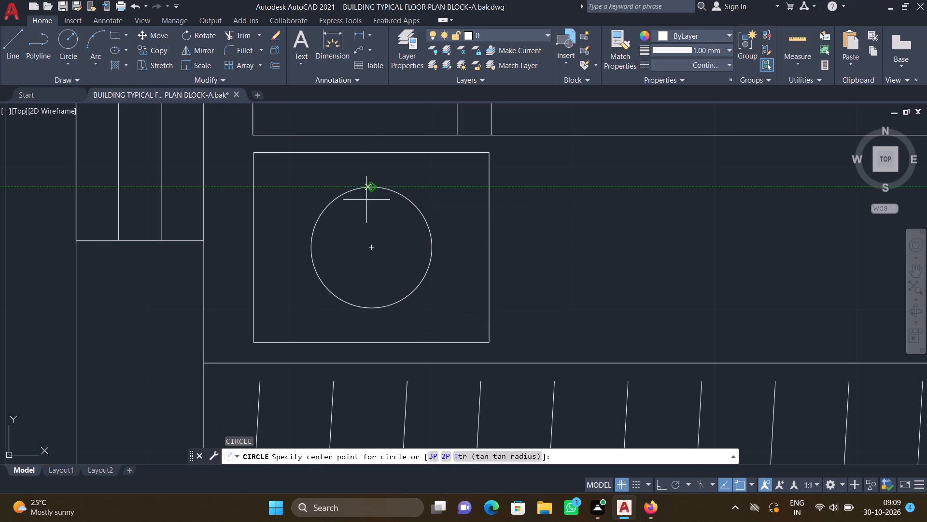
left_click_drag(371, 249, 373, 254)
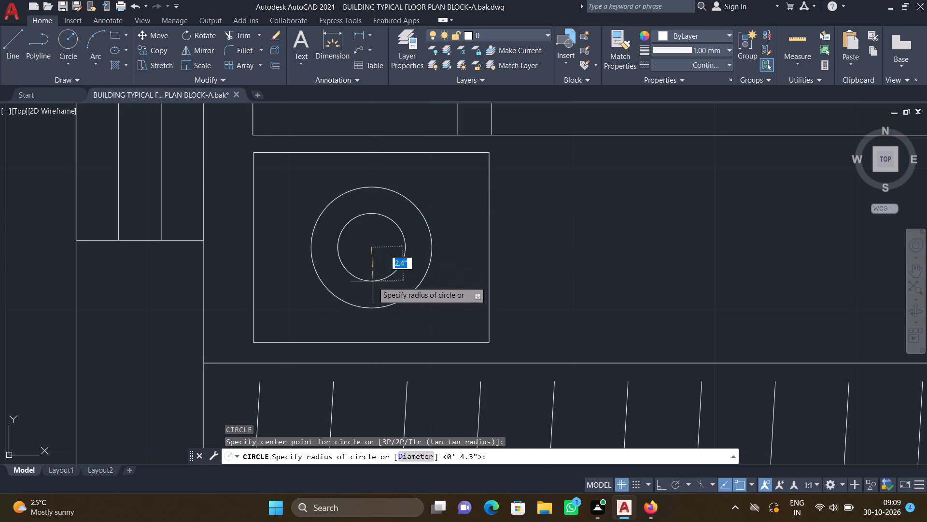
left_click(375, 288)
Copy the bedside table with both circles about 6'-3.4" straight up, from its top edge's midpoint, into the gap between bed and top wall.
scroll(365, 254, "down", 3)
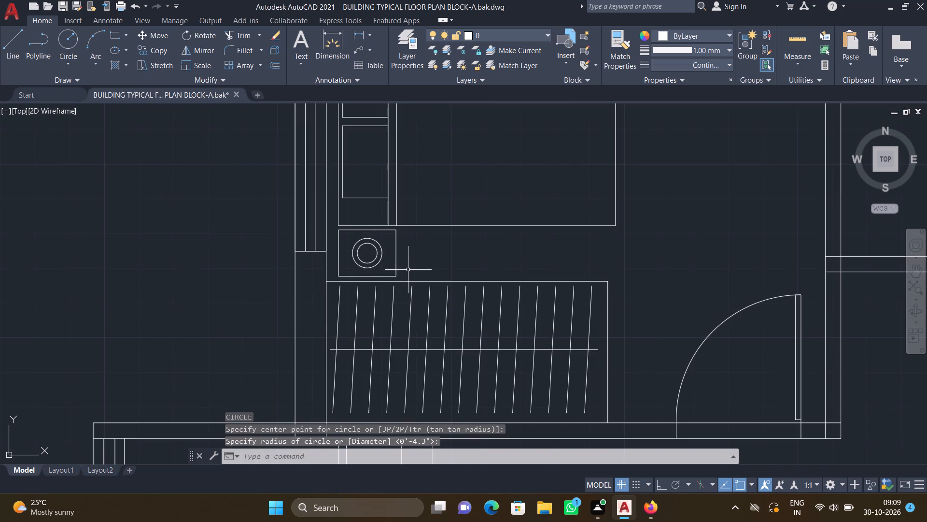
scroll(407, 269, "up", 2)
type("CO")
key("Return")
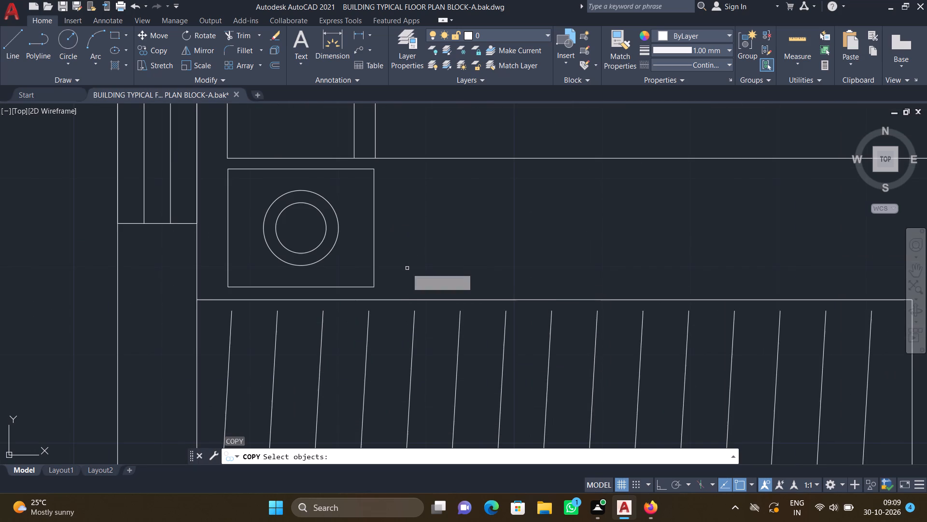
left_click_drag(375, 295, 375, 295)
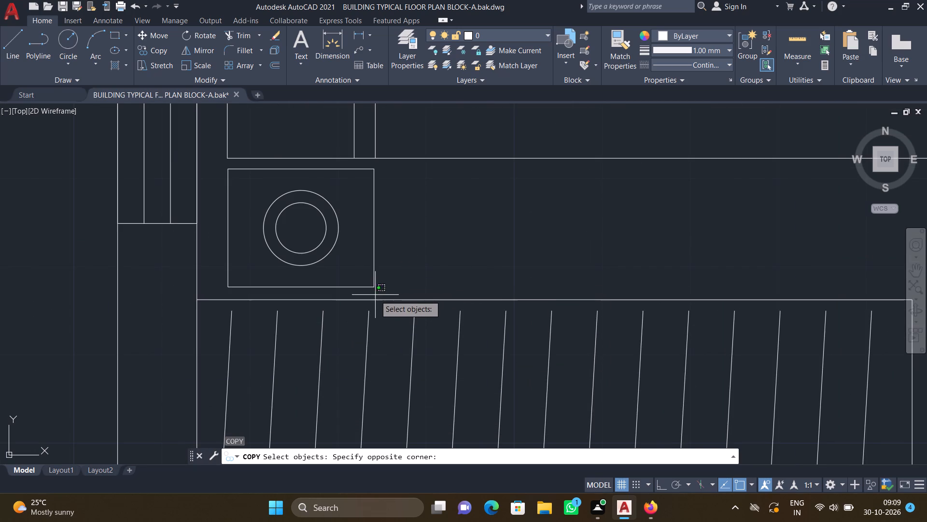
left_click_drag(375, 295, 372, 290)
scroll(216, 170, "up", 1)
left_click(219, 162)
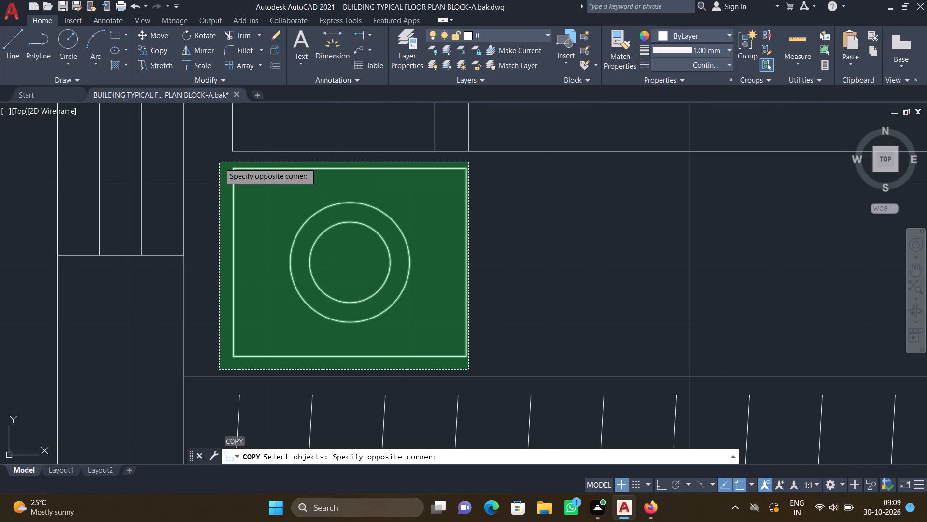
key("Return")
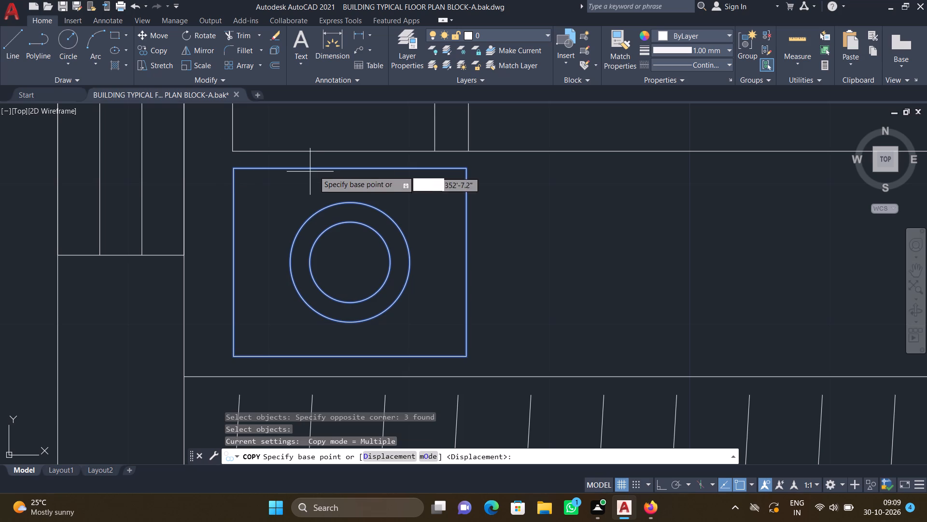
left_click(350, 168)
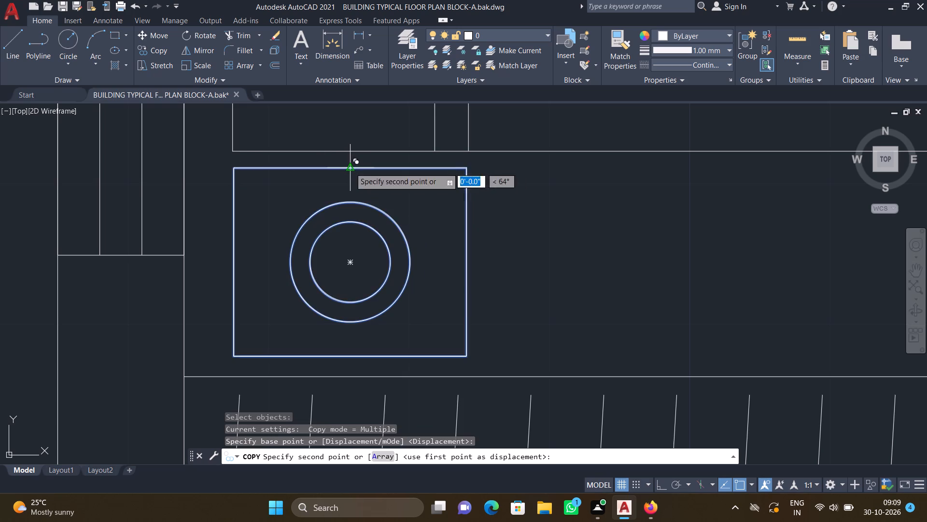
scroll(362, 132, "down", 2)
middle_click_drag(351, 155, 309, 321)
scroll(299, 281, "down", 3)
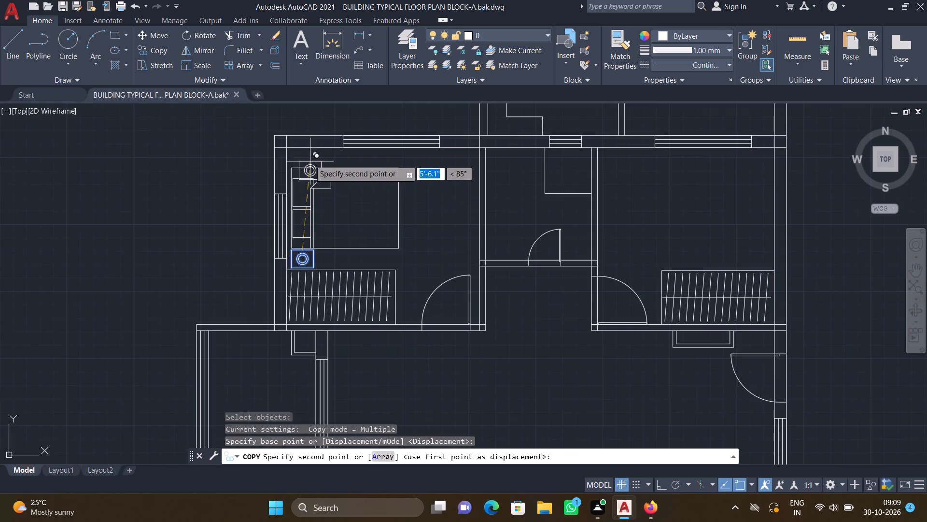
scroll(307, 155, "up", 3)
middle_click_drag(294, 159, 296, 181)
scroll(289, 163, "up", 1)
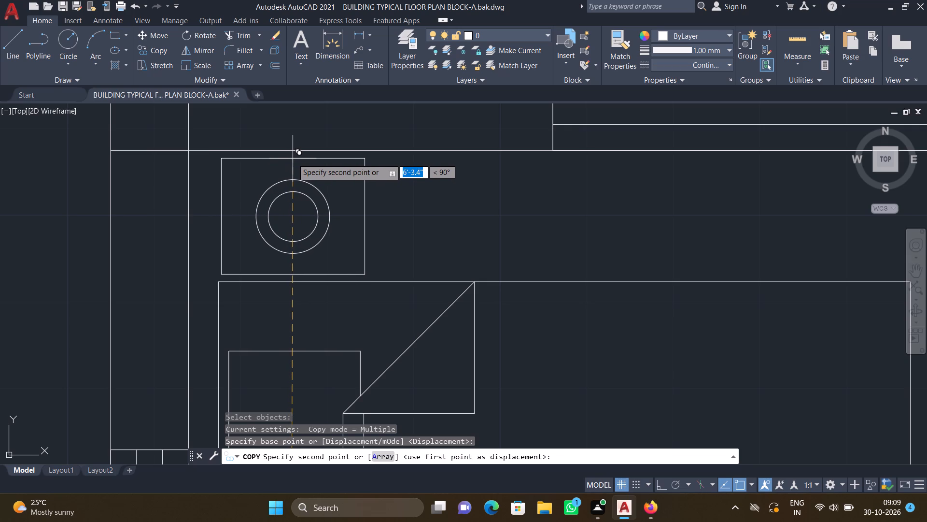
left_click(292, 158)
key("Return")
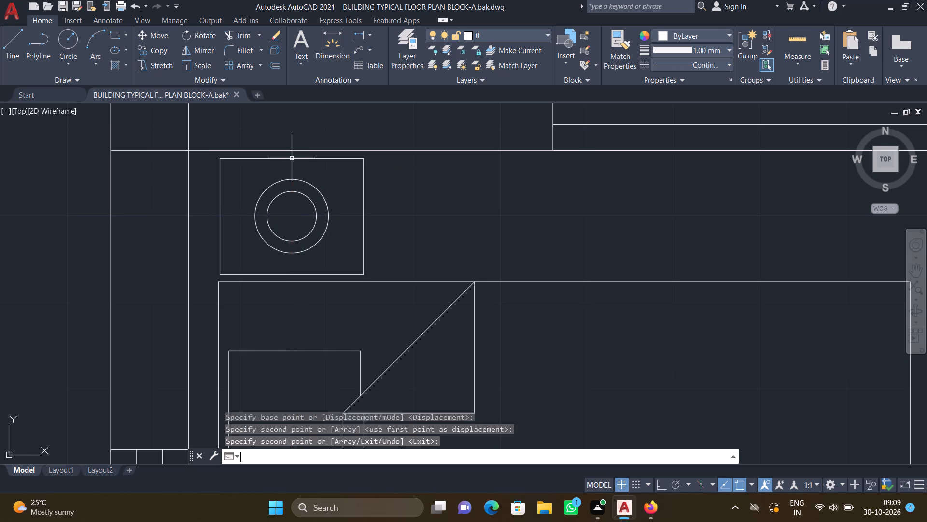
Copy the Bedroom-2 bed from the furnished reference plan about 54'-3.4" straight down into the unfinished unit's upper-right bedroom, above its wardrobe.
scroll(283, 154, "down", 3)
scroll(319, 307, "down", 3)
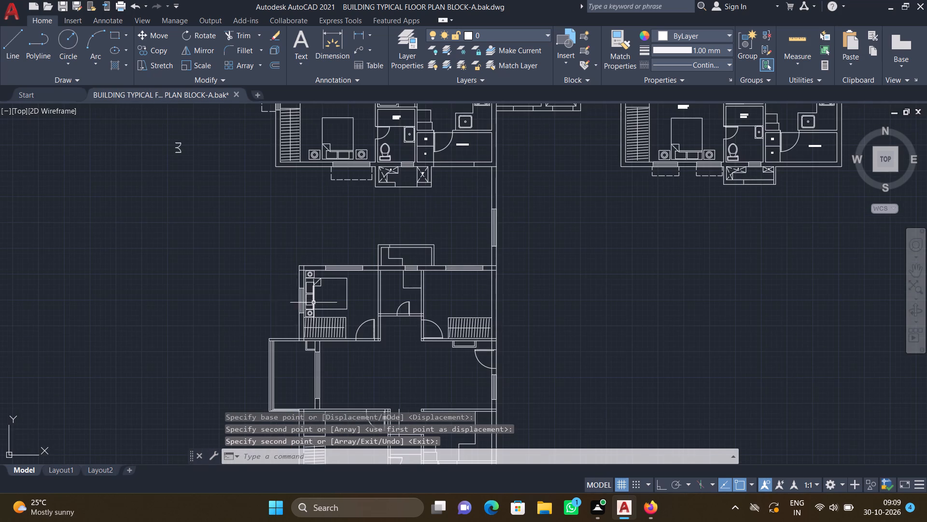
middle_click_drag(342, 240, 320, 341)
scroll(323, 318, "down", 1)
scroll(402, 154, "up", 2)
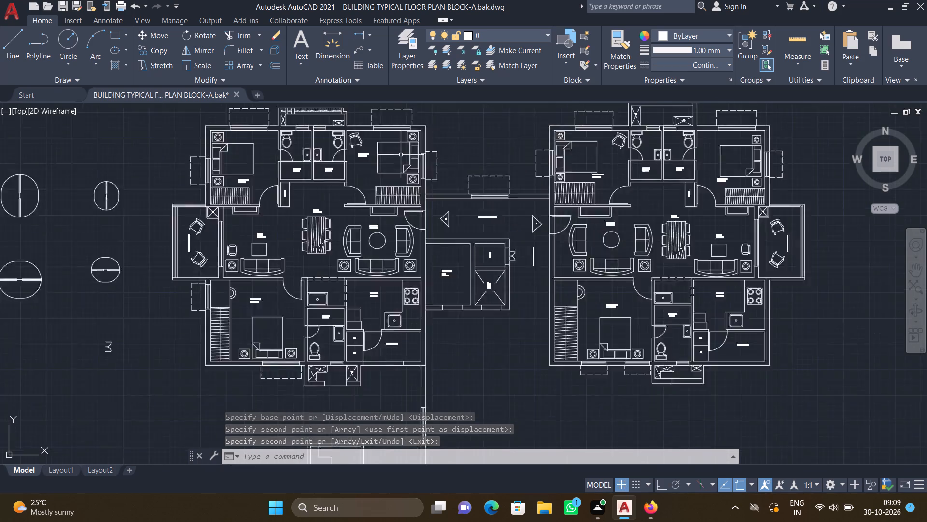
scroll(401, 155, "up", 1)
middle_click_drag(400, 160, 413, 198)
scroll(408, 236, "up", 1)
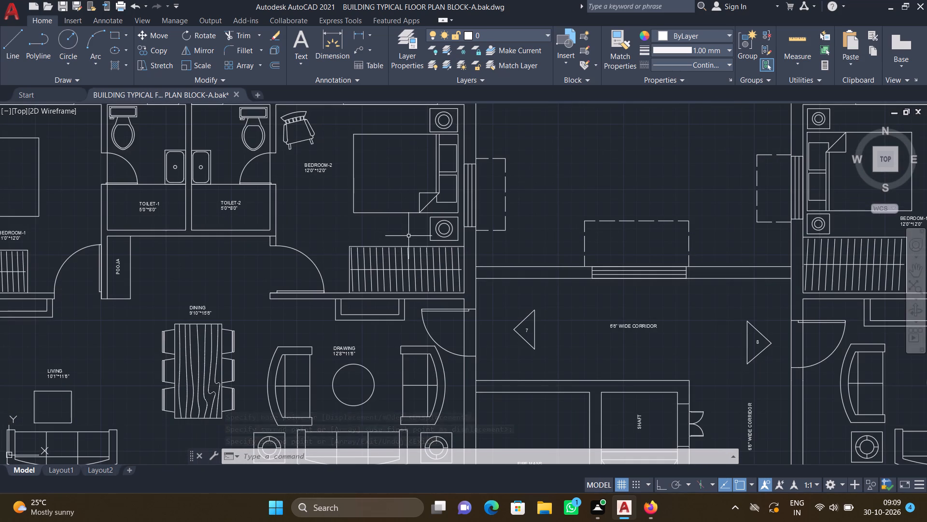
type("CO")
key("Return")
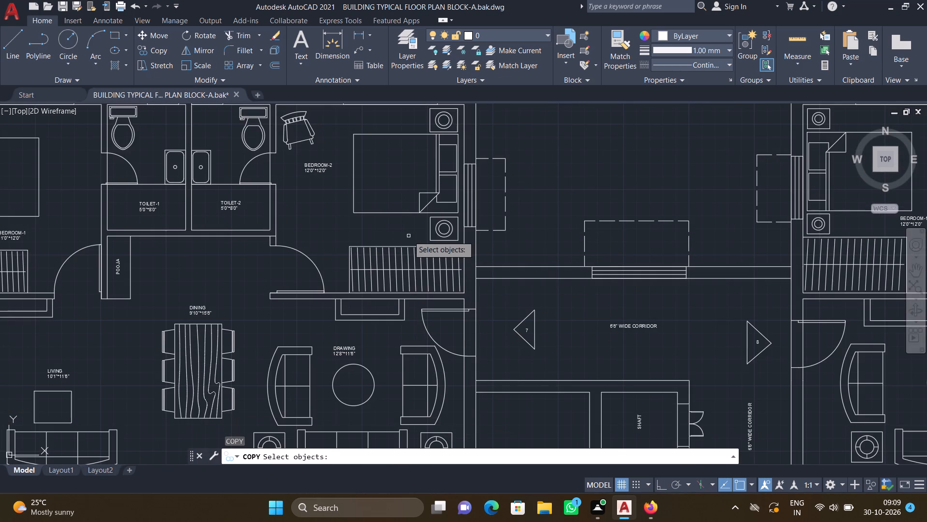
left_click(403, 211)
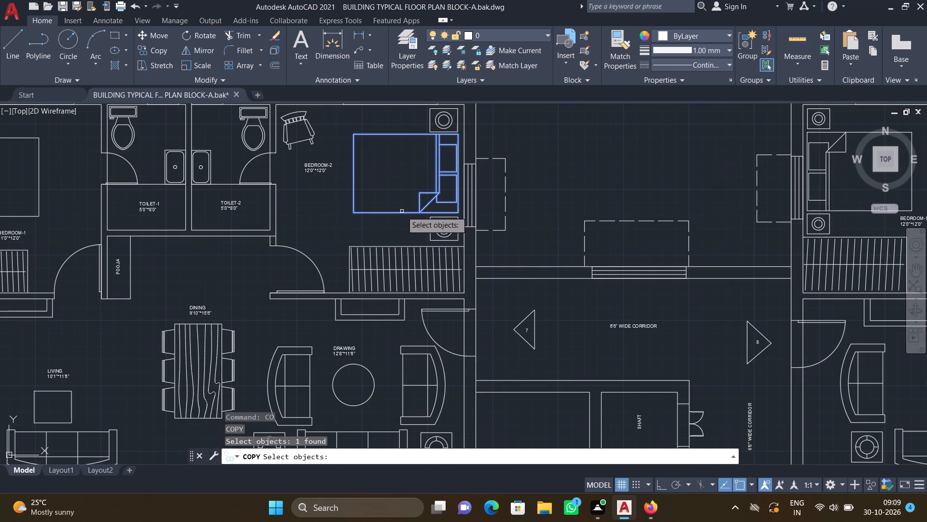
key("Return")
scroll(463, 148, "up", 3)
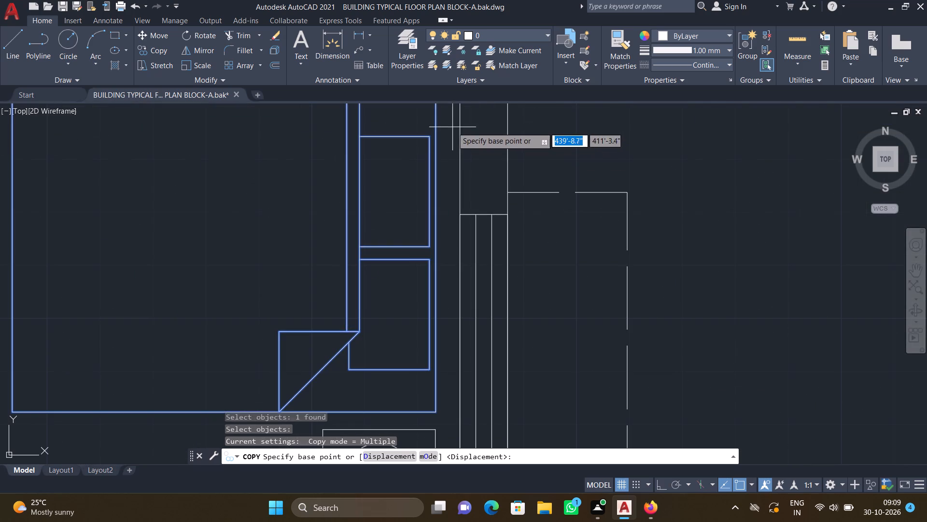
middle_click_drag(448, 129, 444, 235)
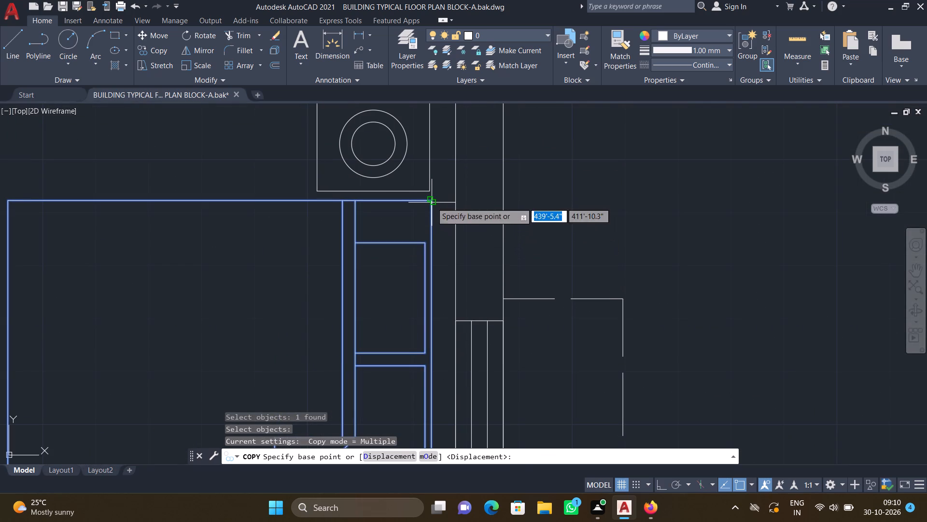
left_click(432, 203)
scroll(460, 290, "down", 4)
middle_click_drag(453, 363, 420, 241)
scroll(418, 232, "down", 4)
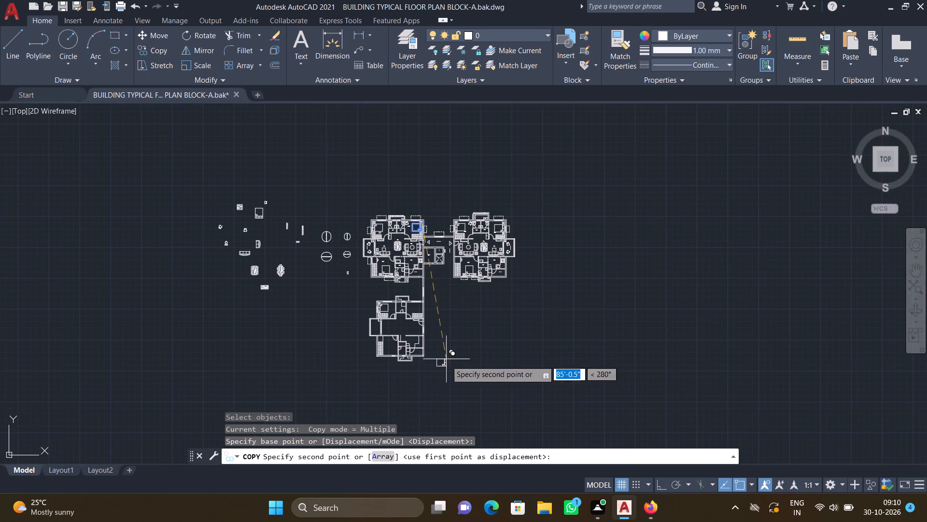
middle_click_drag(438, 360, 438, 321)
scroll(417, 269, "up", 6)
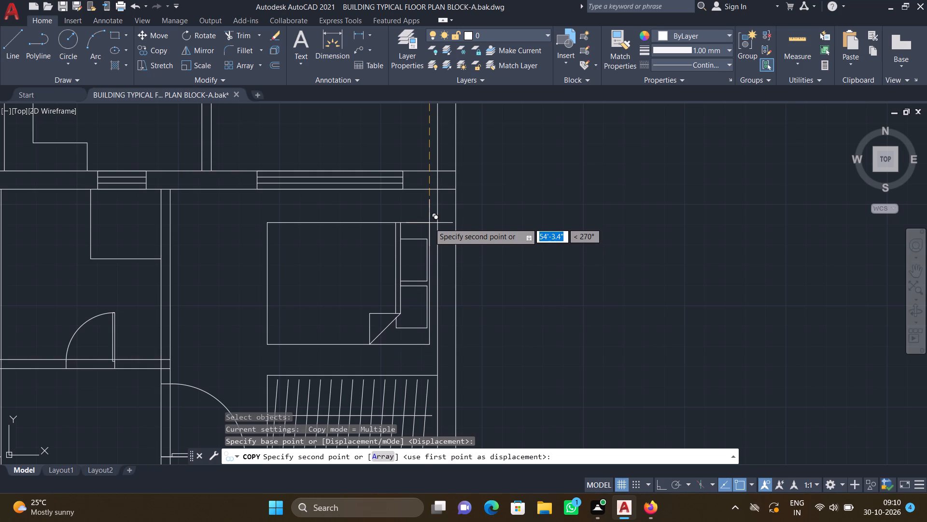
left_click(429, 223)
key("Return")
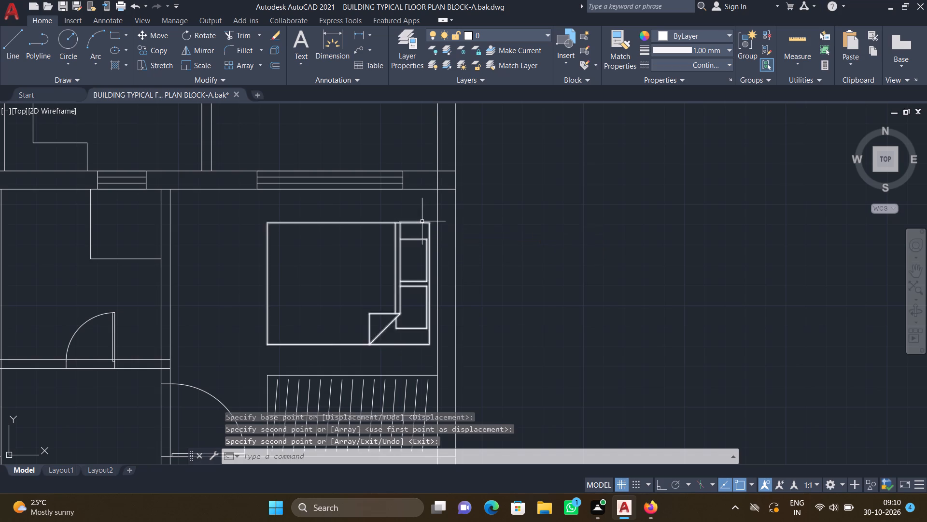
Copy the upper-left bedroom's lower bedside table with both circles about 28'-3.7" horizontally right, between the upper-right bedroom's bed and wardrobe.
scroll(412, 214, "down", 4)
middle_click_drag(263, 261, 395, 274)
scroll(436, 266, "up", 3)
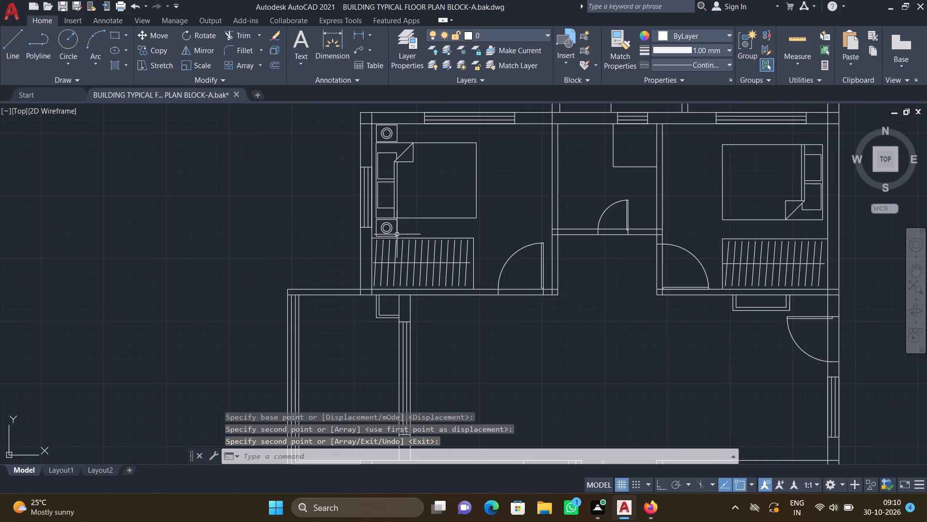
scroll(397, 234, "up", 4)
type("CO")
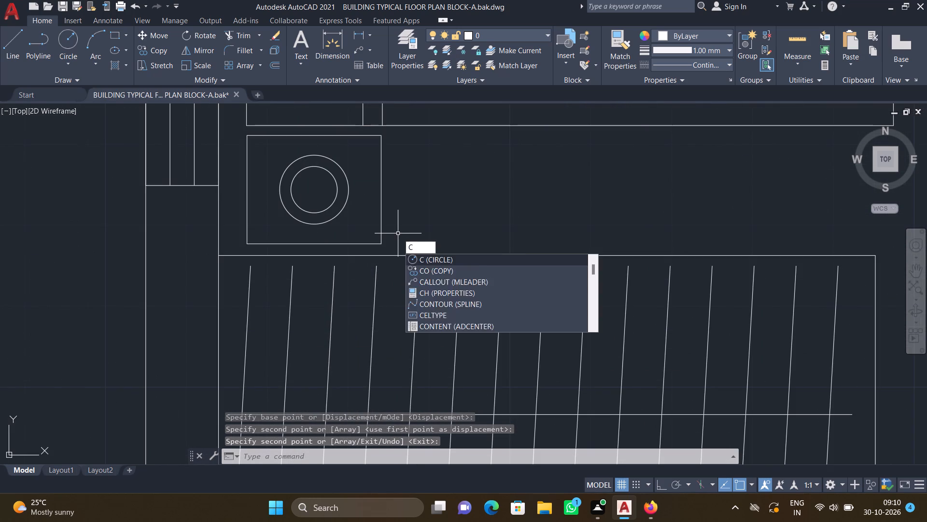
key("Return")
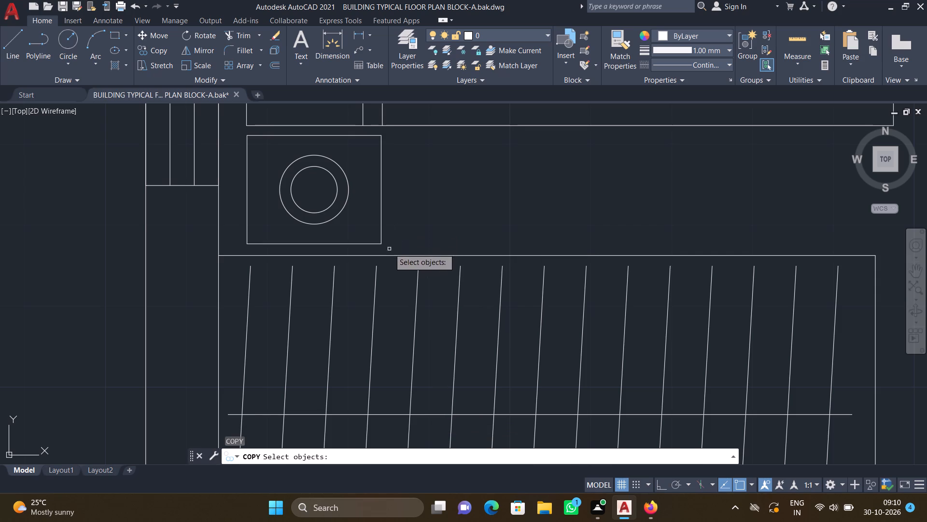
middle_click_drag(399, 258, 426, 312)
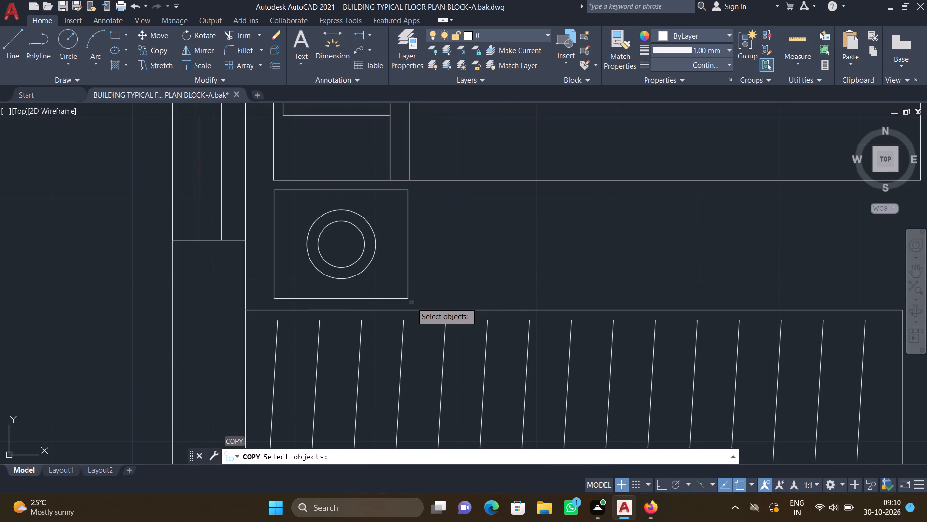
left_click(411, 303)
scroll(277, 200, "up", 1)
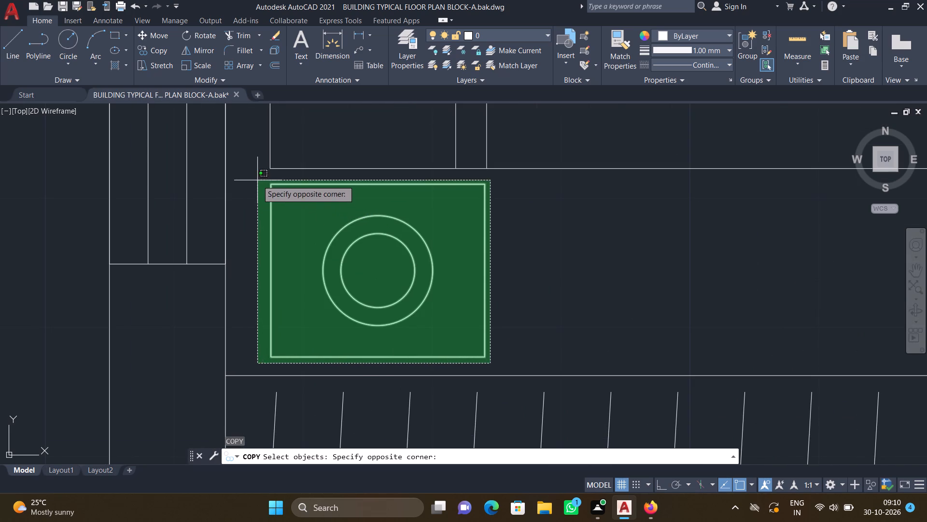
left_click(257, 180)
key("Return")
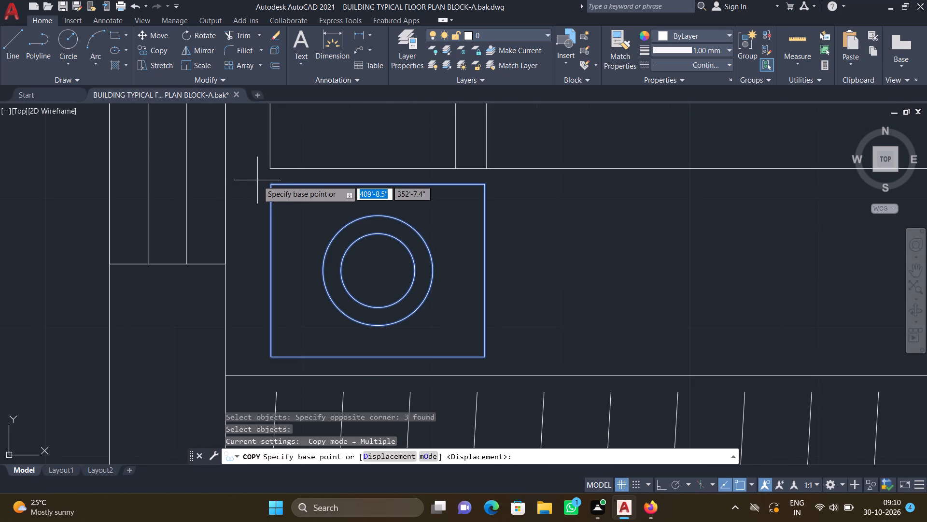
left_click_drag(270, 184, 276, 189)
scroll(382, 254, "down", 3)
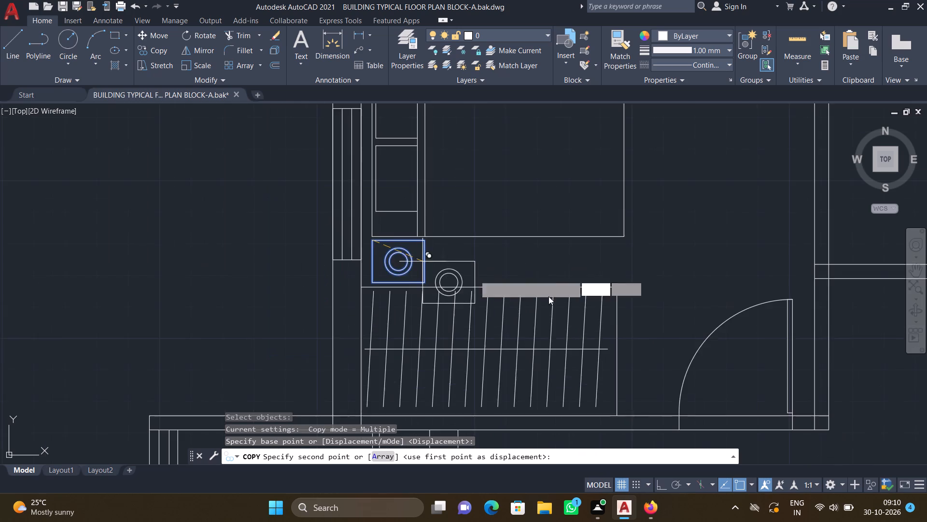
middle_click_drag(497, 287, 336, 291)
scroll(350, 289, "down", 3)
middle_click_drag(497, 293, 364, 262)
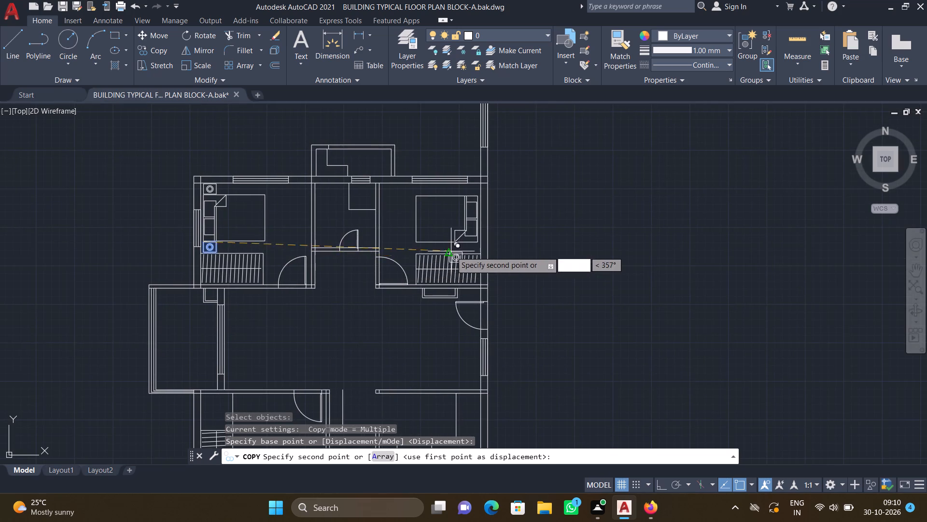
scroll(451, 249, "up", 3)
scroll(497, 239, "up", 3)
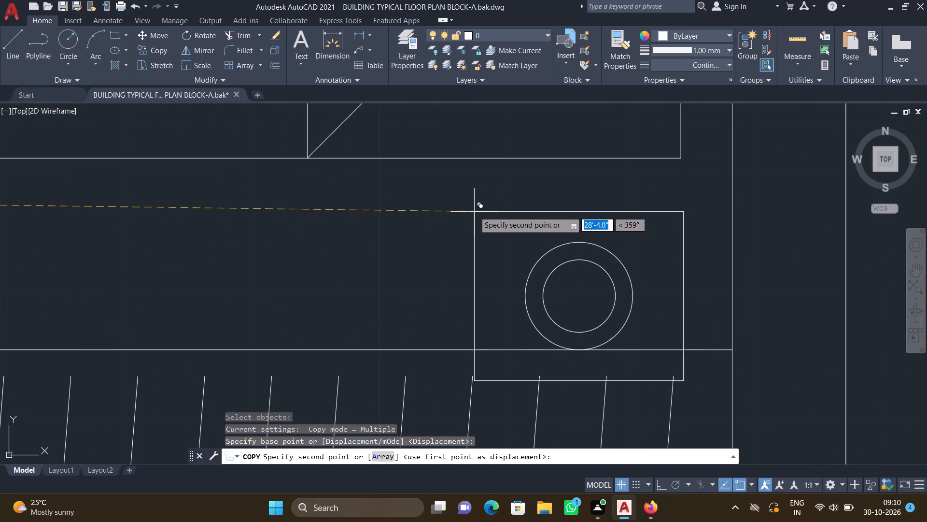
left_click(472, 168)
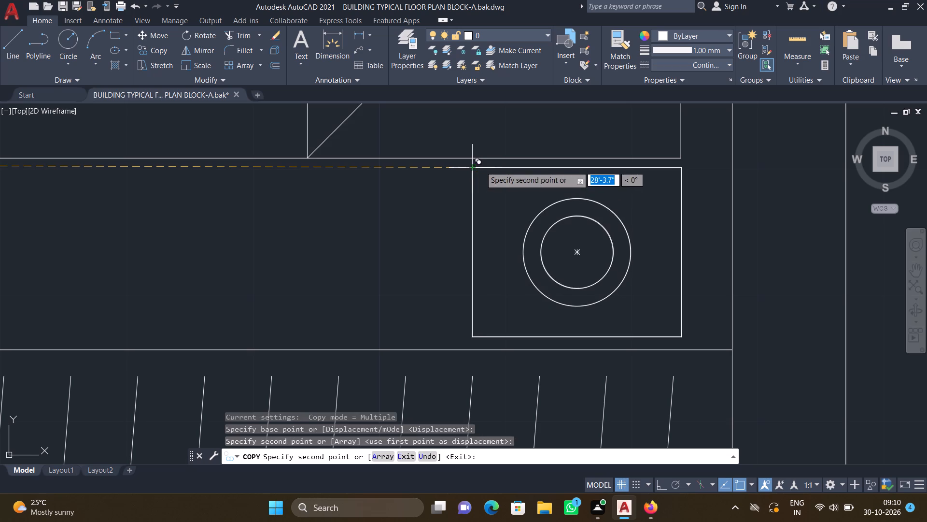
Place a second copy of the bedside table between the upper-right bedroom's bed and top wall, aligned with the bed's head.
scroll(493, 163, "down", 2)
middle_click_drag(516, 200, 446, 341)
scroll(454, 198, "down", 2)
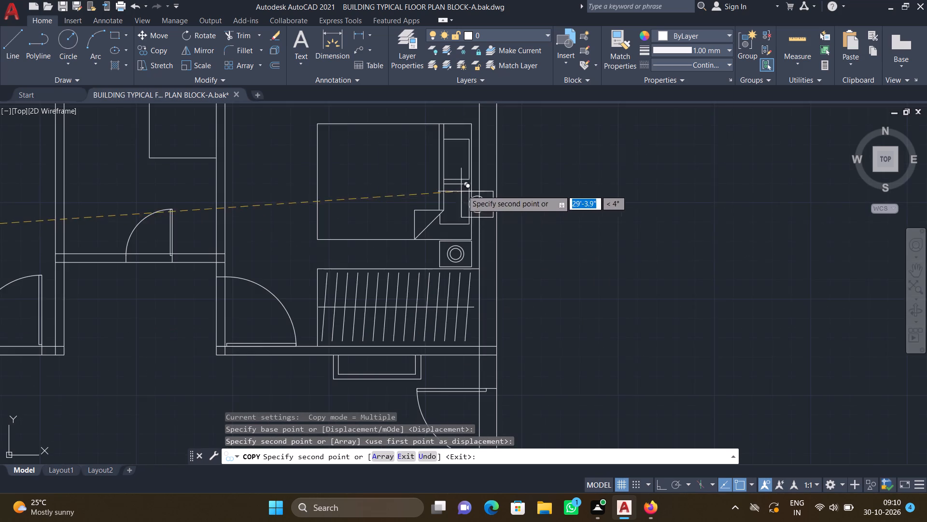
middle_click_drag(447, 222, 404, 327)
scroll(400, 204, "up", 3)
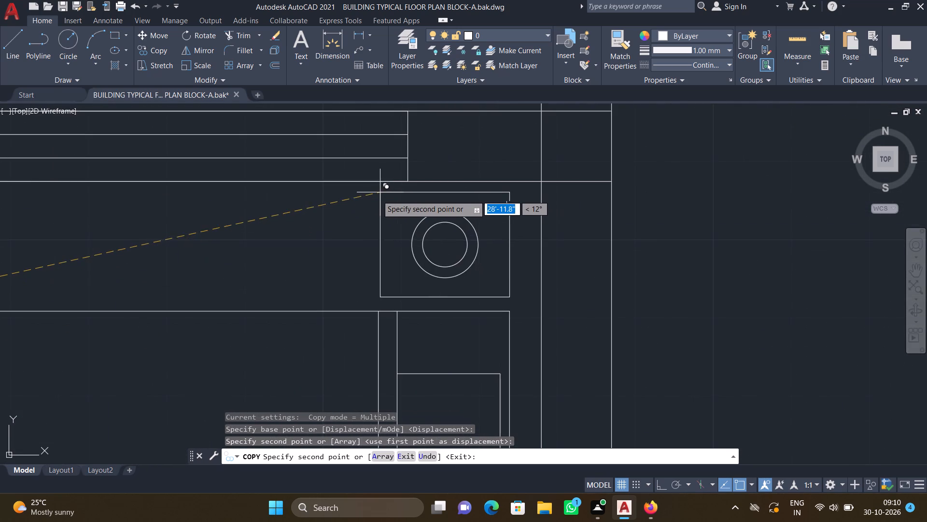
scroll(375, 198, "up", 1)
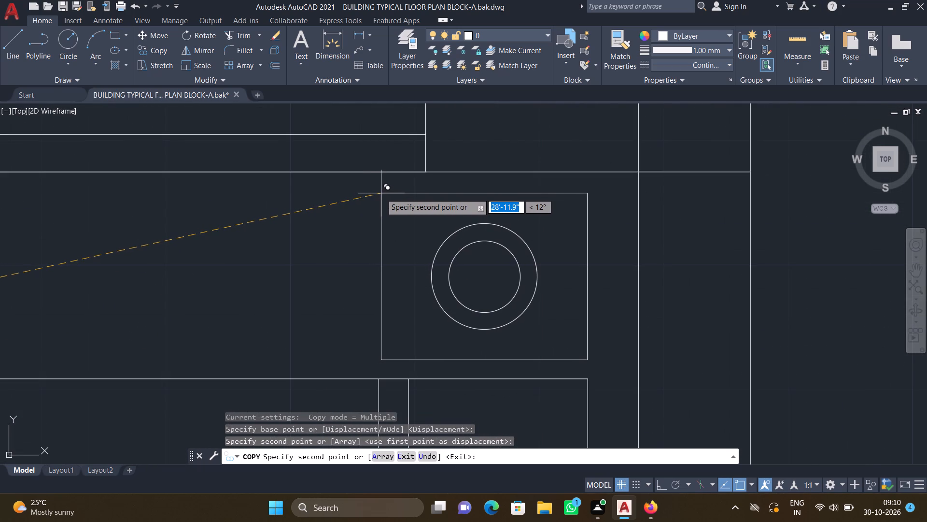
left_click(380, 193)
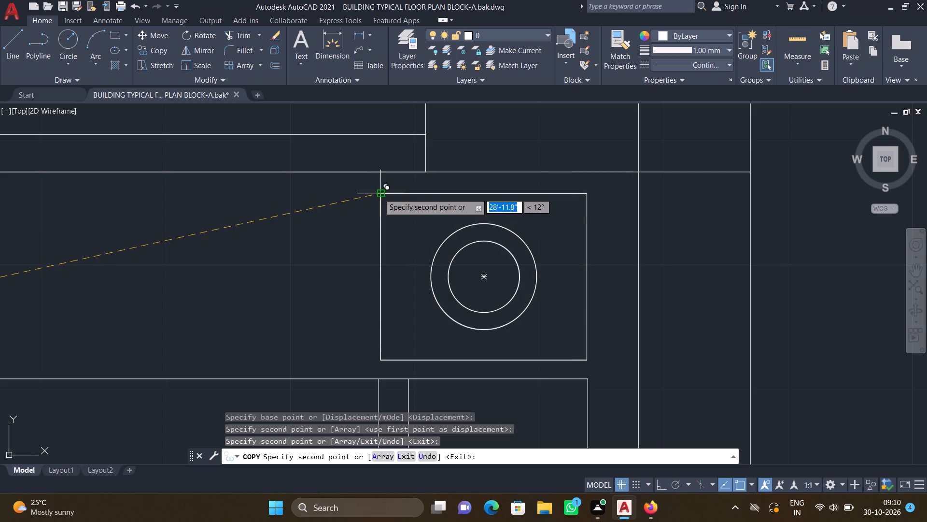
key("Return")
Copy the M.Bedroom bed from the reference plan about 53'-6" down into the unfinished unit's lower-left bedroom, its head beside the bottom wall.
scroll(348, 208, "down", 4)
scroll(262, 274, "down", 4)
middle_click_drag(198, 285, 309, 338)
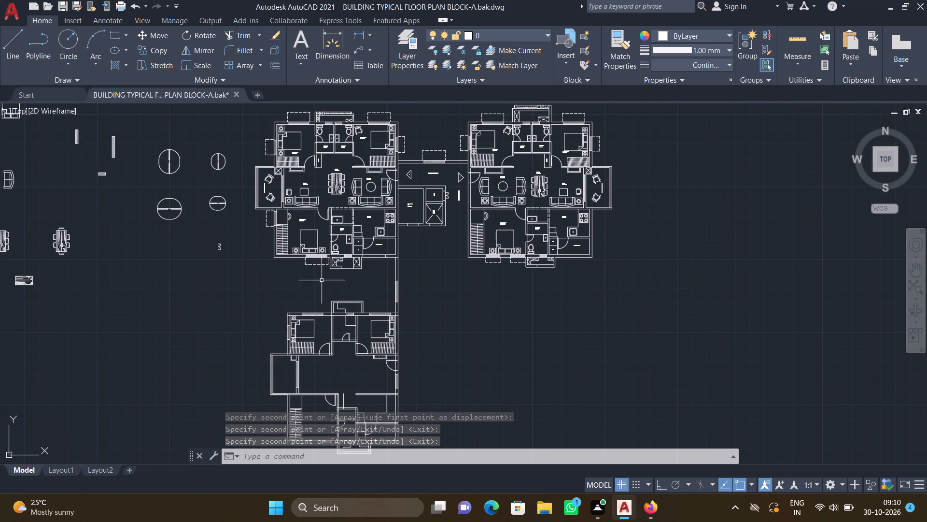
middle_click_drag(305, 243, 457, 238)
scroll(462, 223, "up", 3)
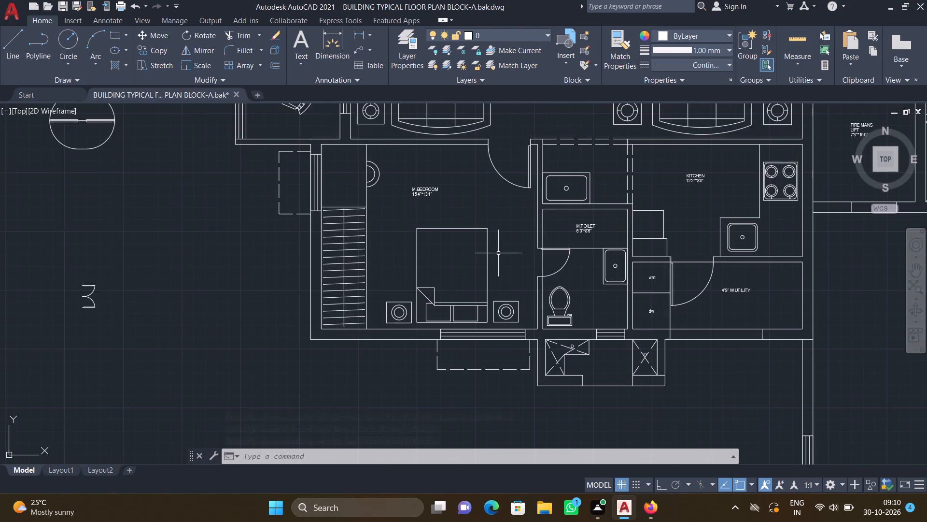
scroll(493, 254, "up", 2)
type("CO")
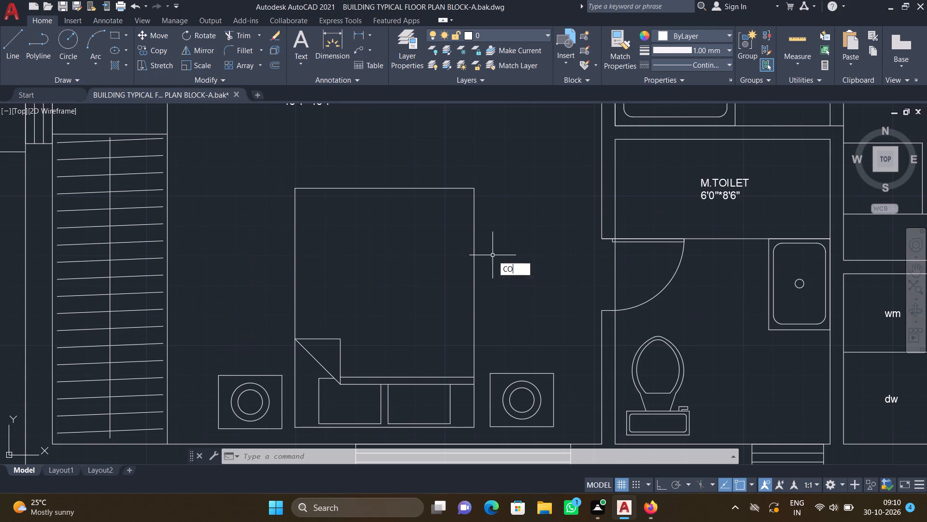
key("Return")
left_click(473, 257)
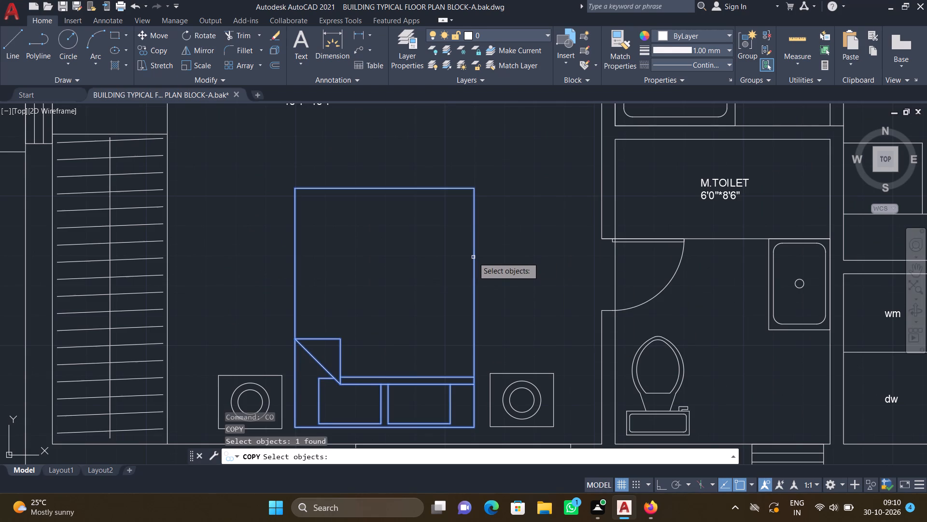
key("Return")
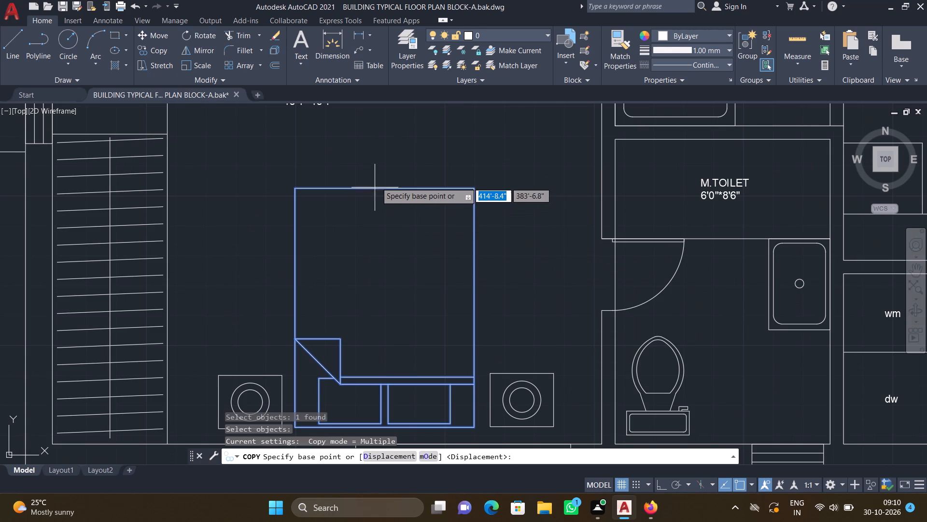
left_click(386, 189)
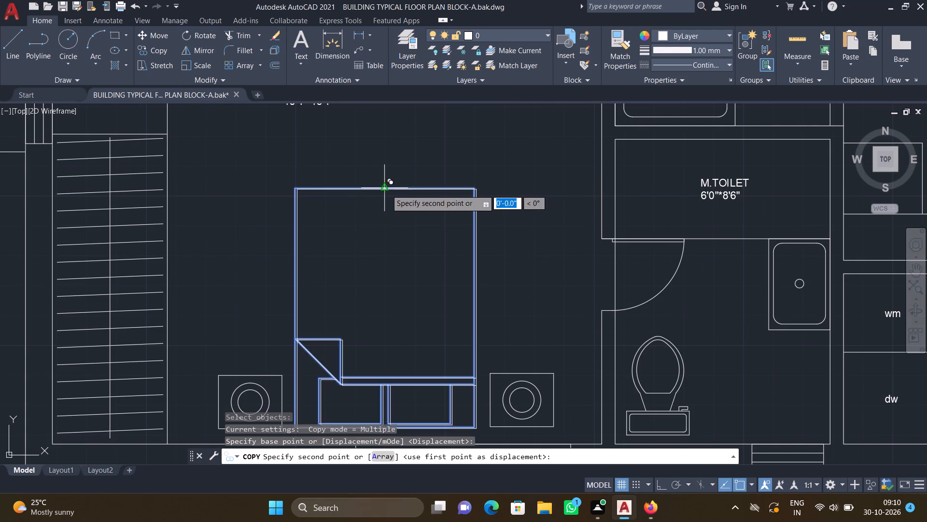
scroll(398, 284, "down", 4)
middle_click_drag(356, 391, 349, 246)
scroll(351, 242, "down", 2)
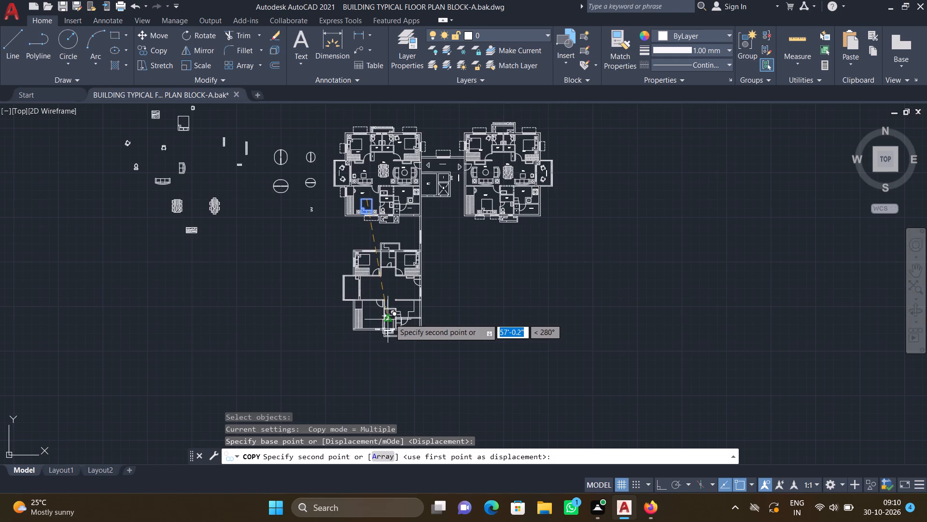
scroll(386, 318, "up", 3)
middle_click_drag(355, 313, 396, 248)
scroll(358, 235, "up", 2)
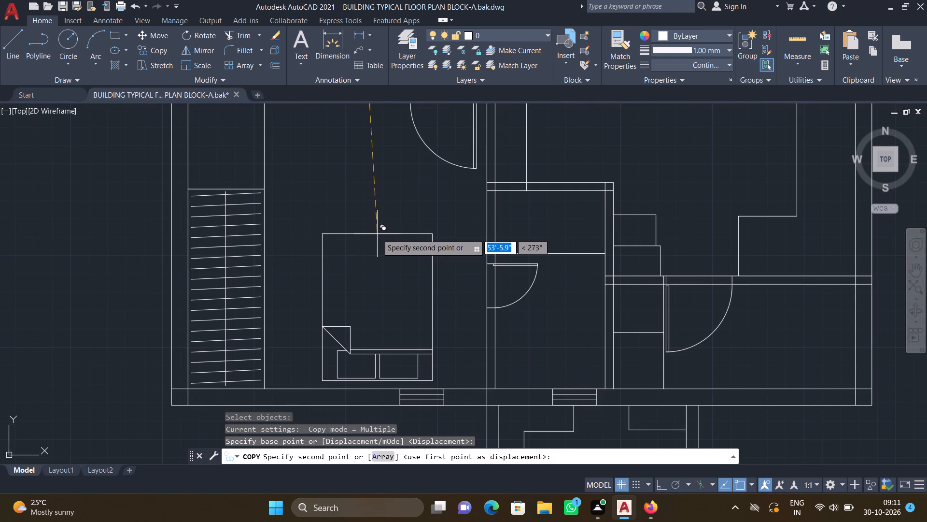
left_click(377, 235)
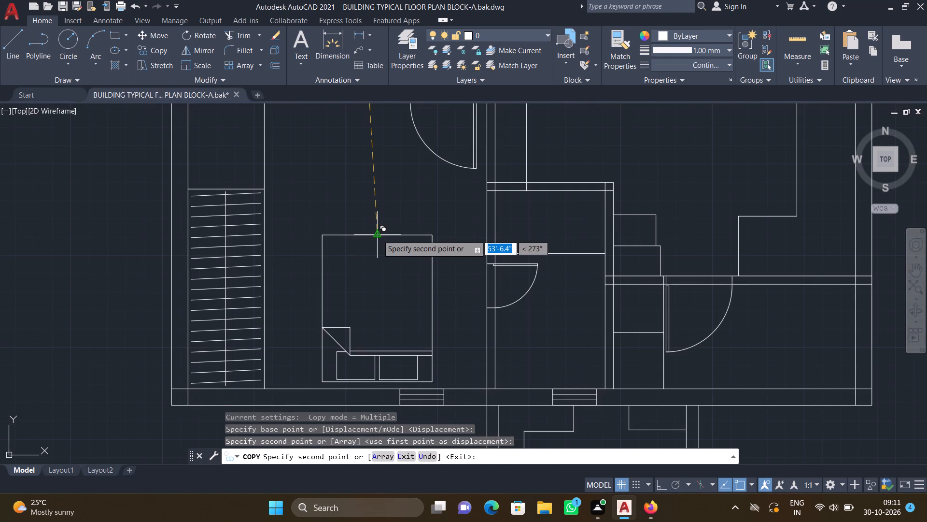
key("Return")
scroll(370, 235, "down", 3)
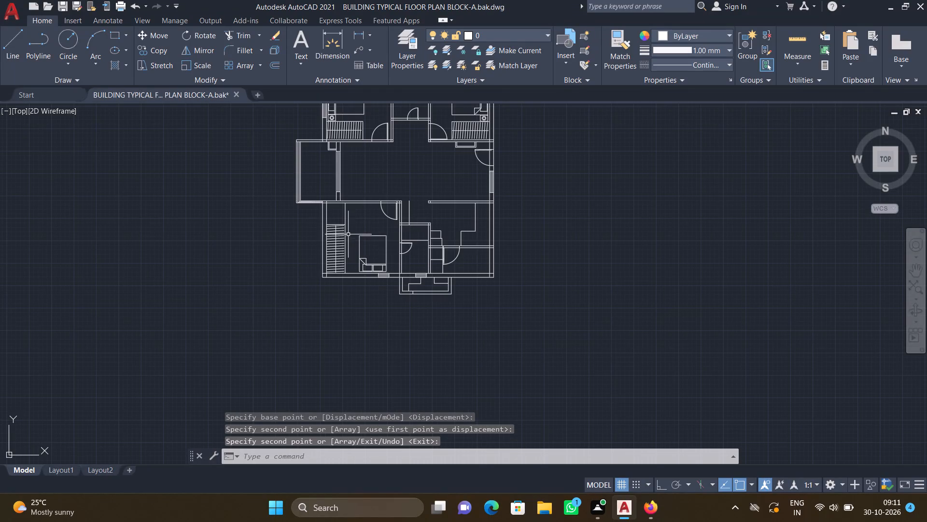
middle_click_drag(371, 236, 364, 308)
scroll(368, 289, "down", 2)
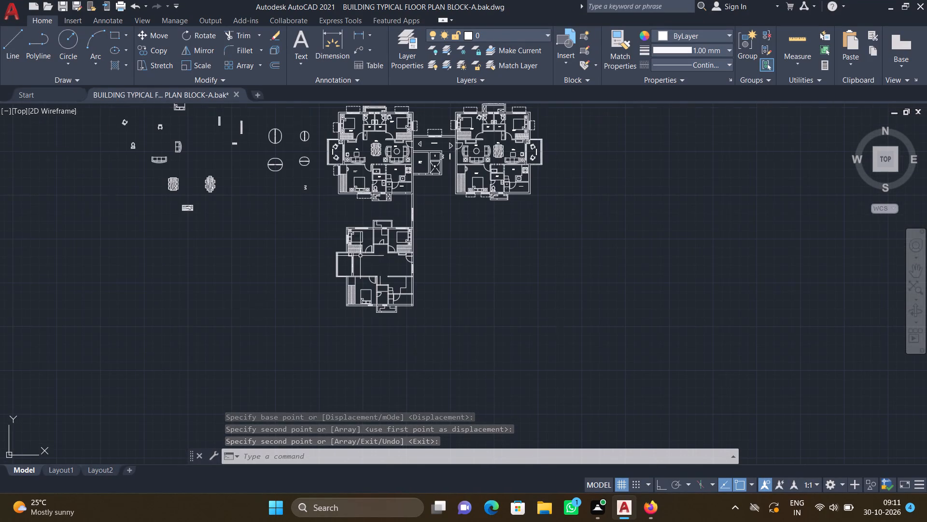
Draw a bedside-table rectangle about 1'-4.9" by 1'-5.6" between the lower-left bedroom's wardrobe and bed, aligned with the bed's head.
scroll(358, 304, "up", 3)
middle_click_drag(347, 302, 352, 292)
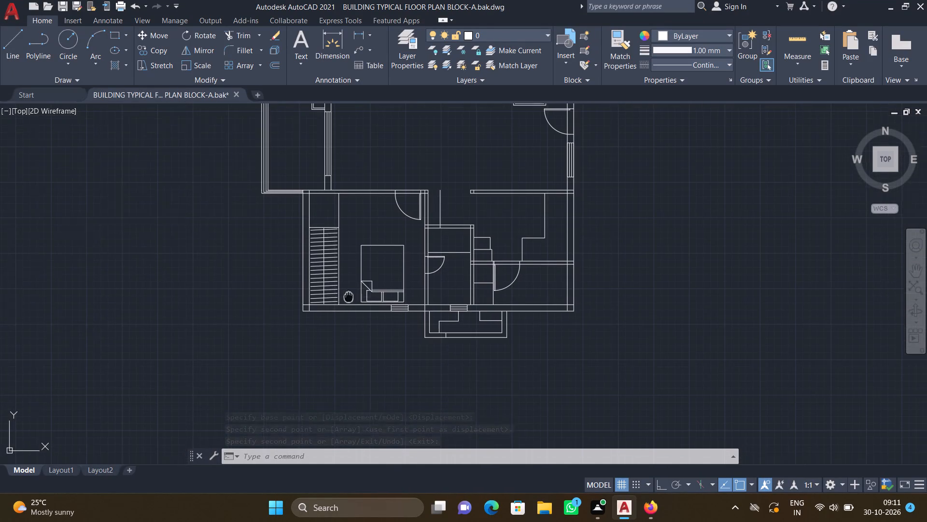
middle_click_drag(352, 292, 365, 285)
scroll(378, 298, "up", 3)
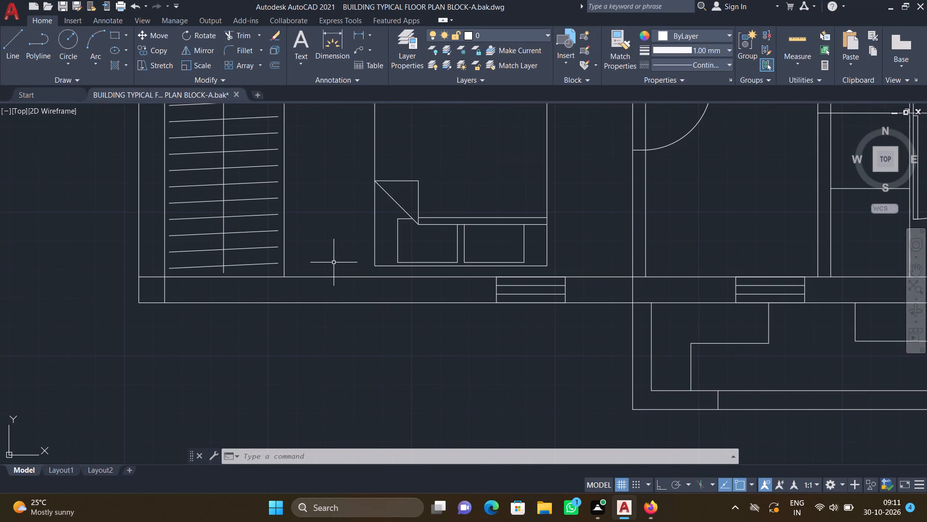
type("REC")
key("Return")
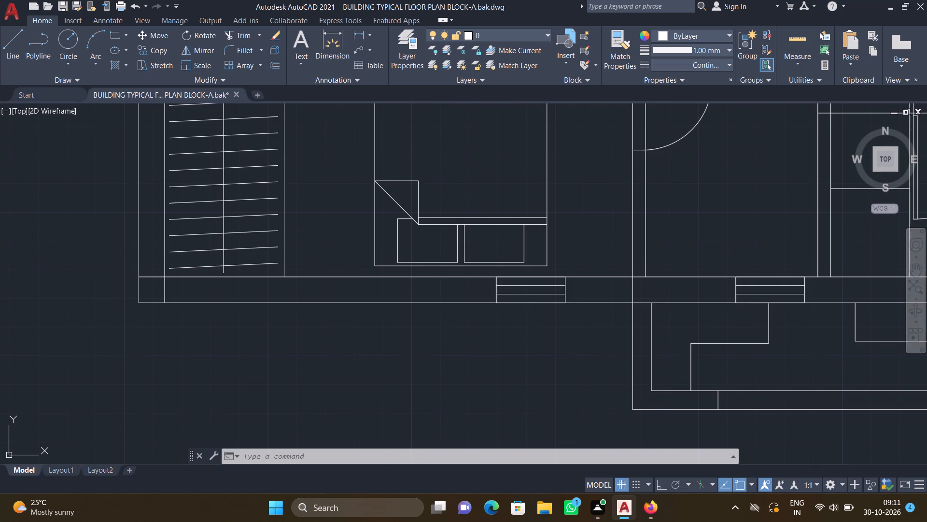
scroll(370, 266, "up", 2)
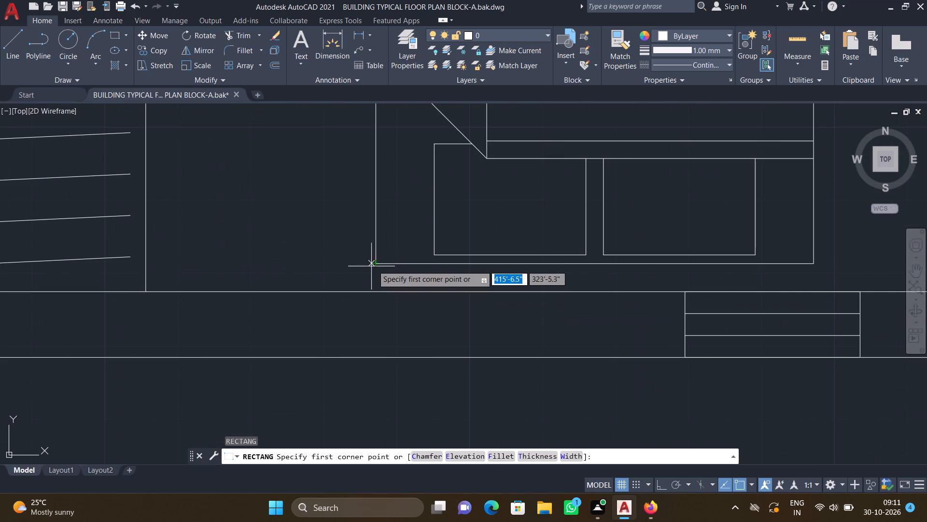
left_click(342, 261)
scroll(294, 192, "down", 2)
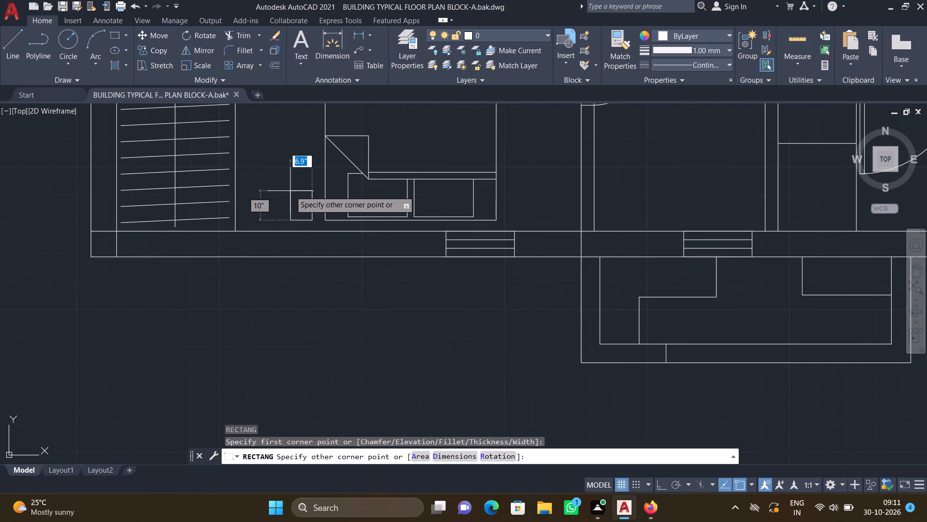
scroll(273, 169, "up", 2)
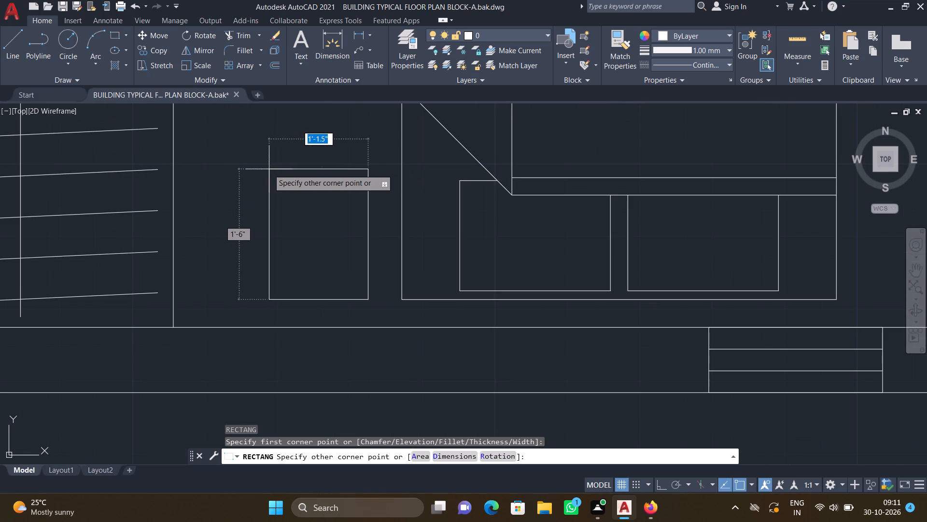
scroll(257, 173, "down", 2)
scroll(253, 174, "up", 1)
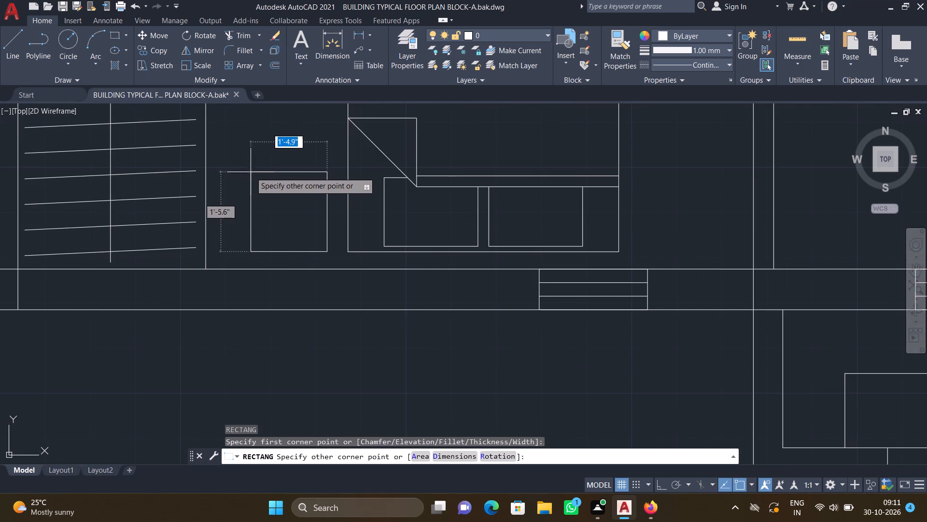
left_click(251, 172)
Draw two concentric circles centred in the new bedside table, with radii of about 5.4" and 3.3".
middle_click_drag(281, 218, 316, 274)
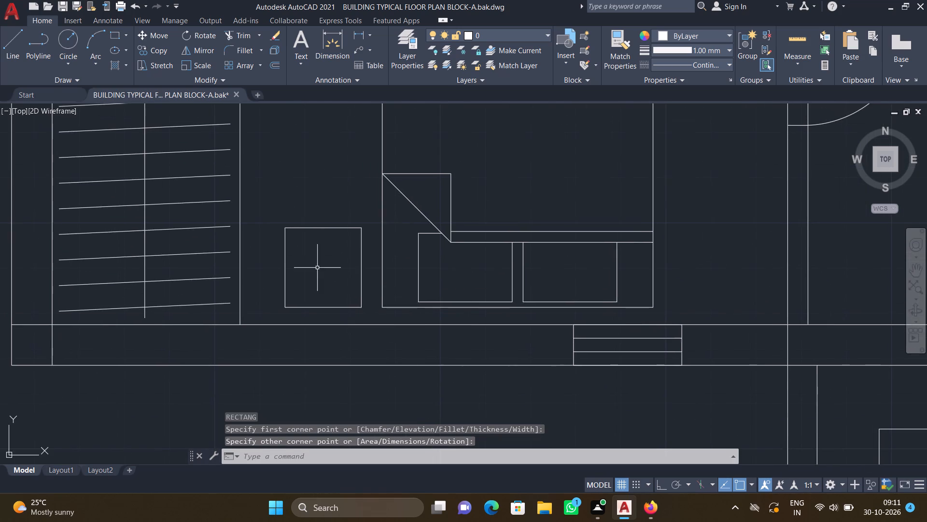
scroll(318, 268, "up", 2)
key("c")
key("Return")
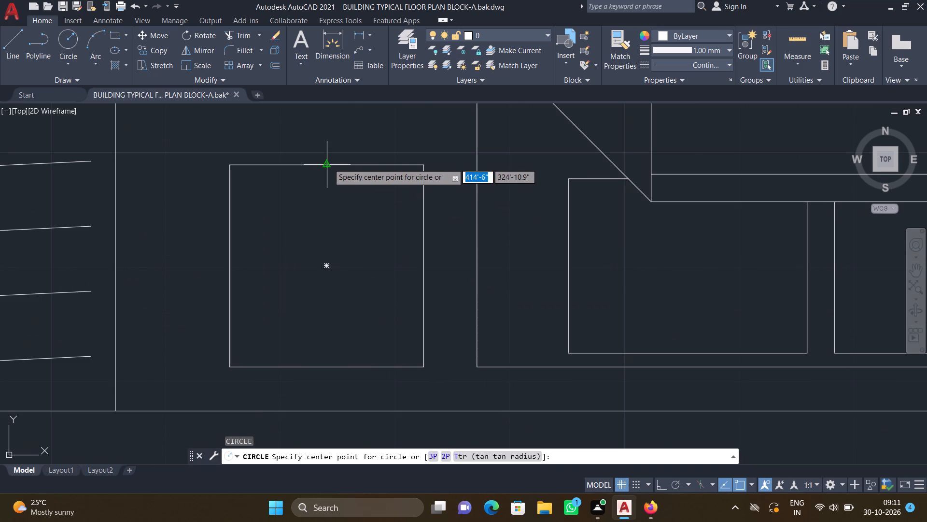
left_click_drag(325, 264, 327, 275)
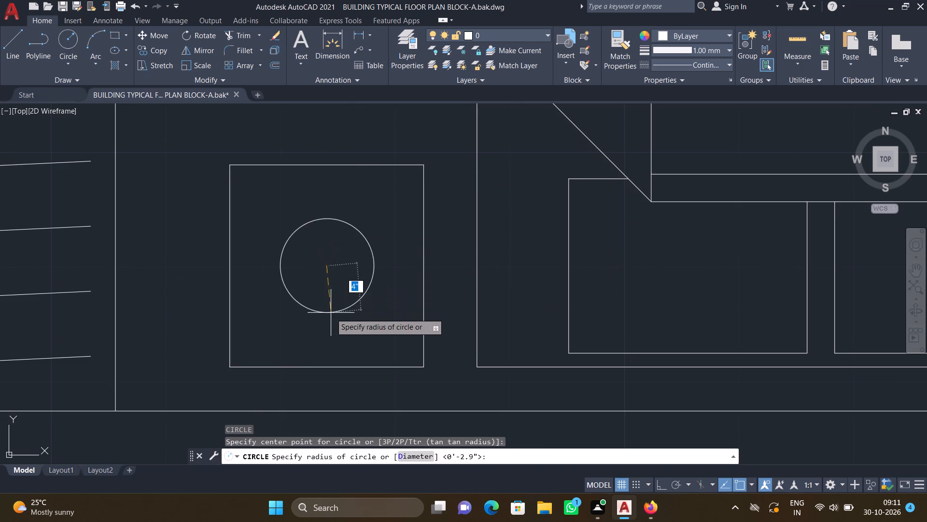
left_click(335, 327)
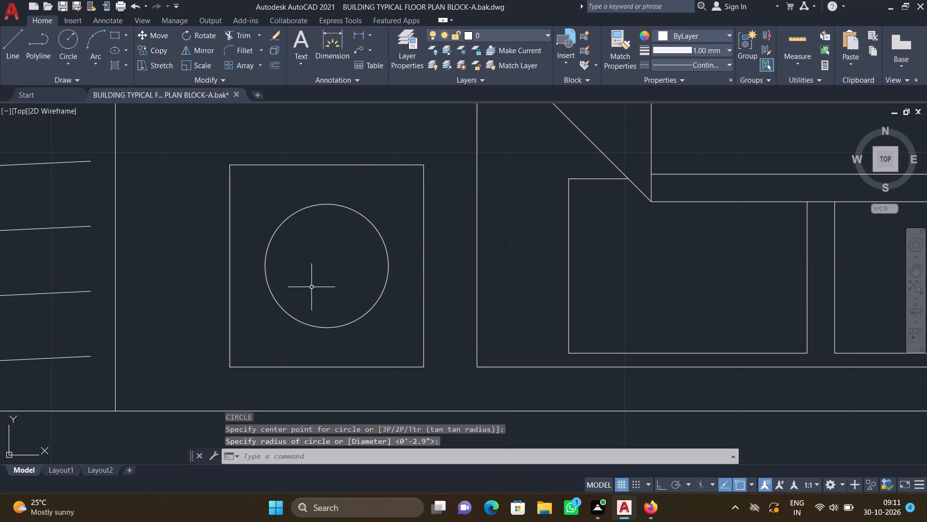
key("c")
key("Return")
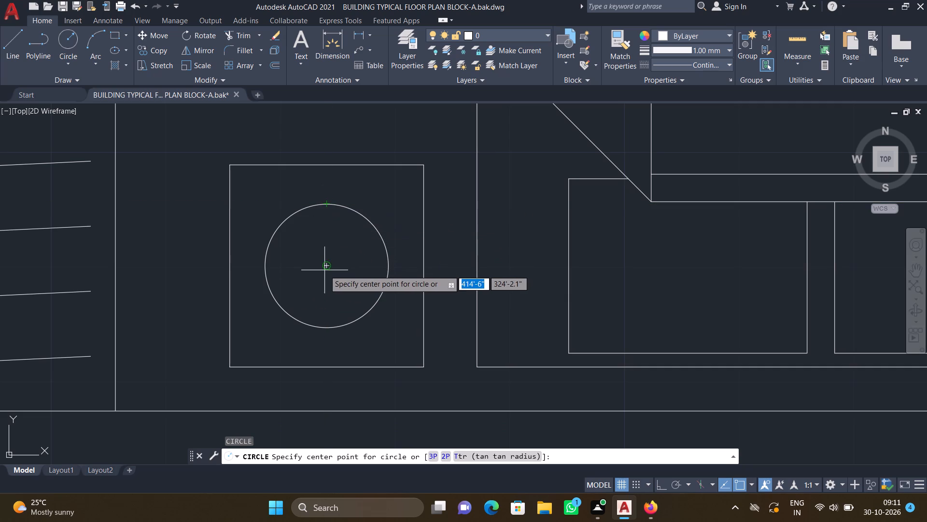
left_click_drag(325, 266, 327, 271)
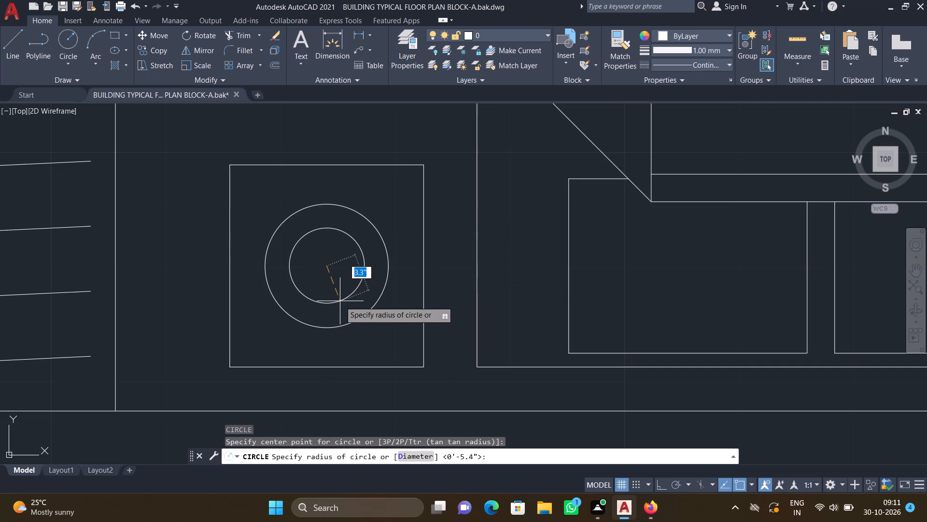
left_click(340, 301)
scroll(324, 282, "down", 4)
scroll(329, 286, "up", 3)
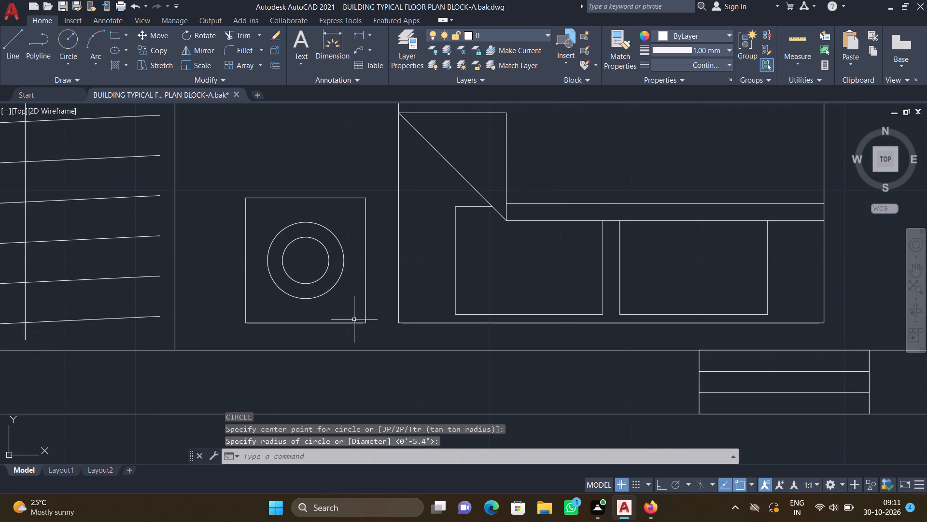
Copy the bedside table with both circles about 7'-3" horizontally to the other side of the lower-left bedroom's bed.
type("CO")
key("Return")
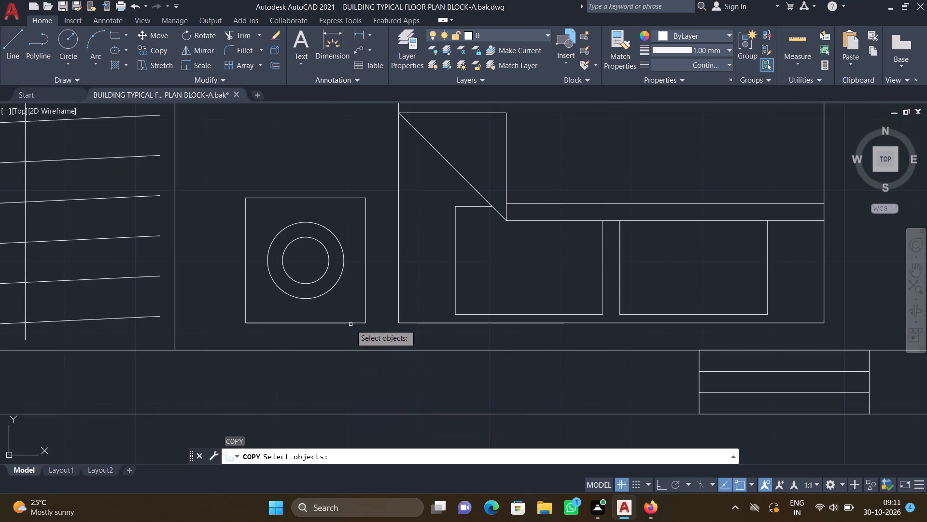
left_click(376, 335)
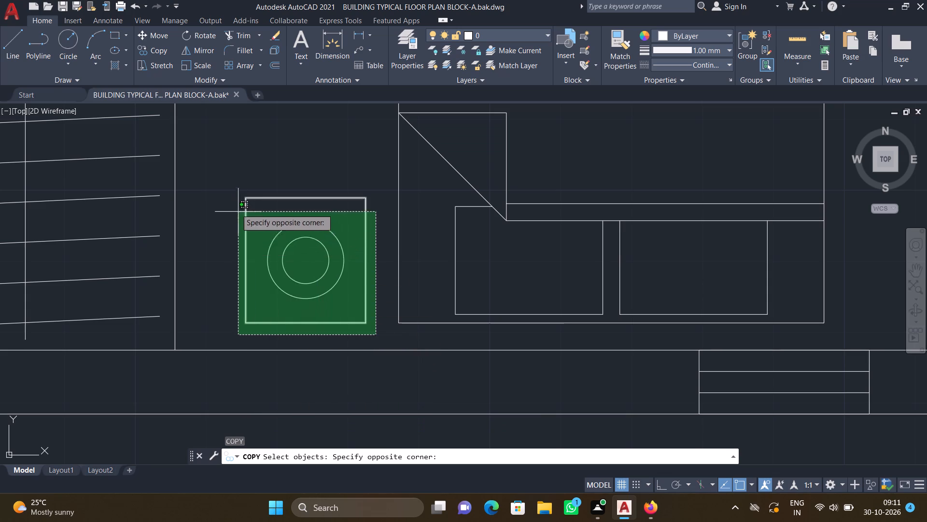
left_click(232, 172)
key("Return")
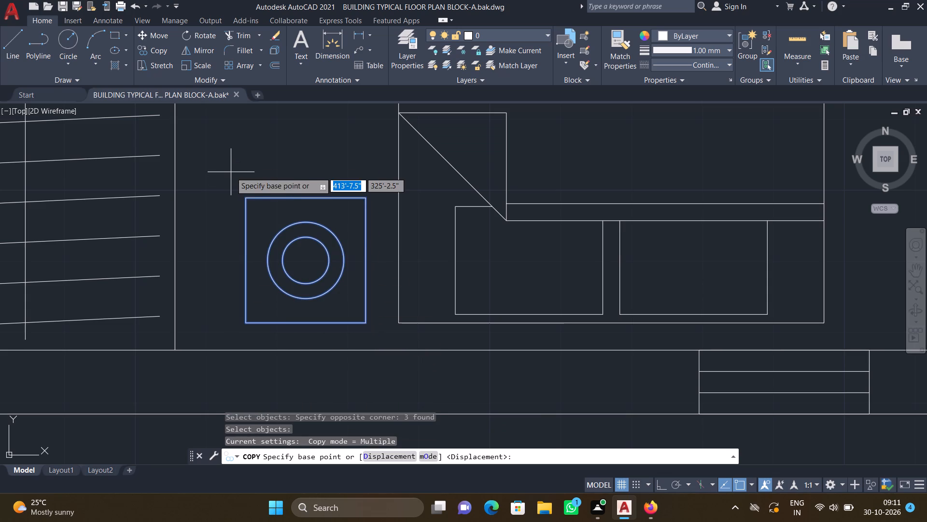
left_click(303, 196)
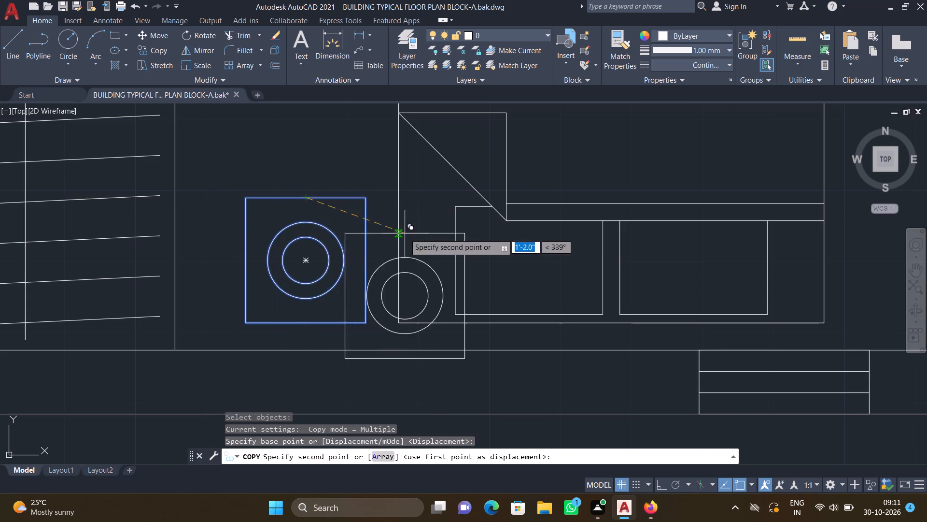
scroll(407, 234, "down", 2)
middle_click_drag(551, 268, 429, 249)
scroll(495, 201, "up", 1)
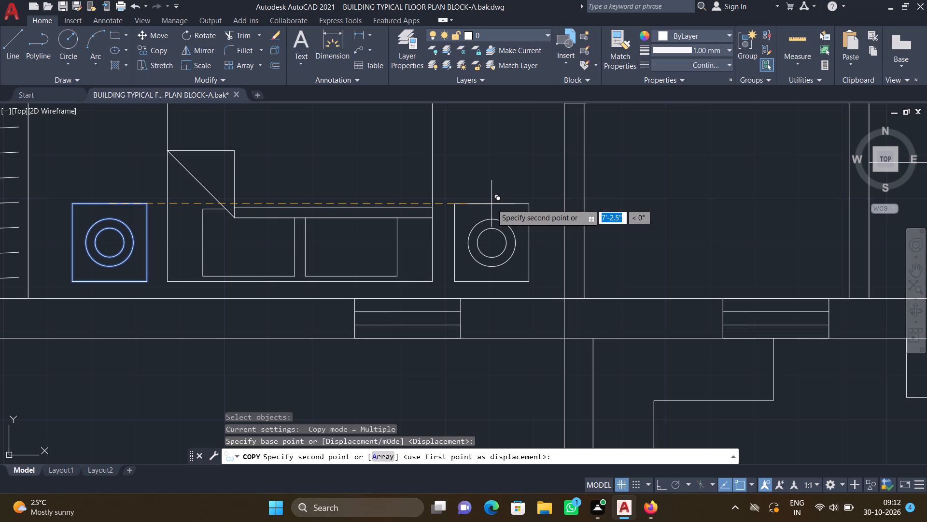
middle_click_drag(490, 206, 526, 218)
scroll(542, 222, "up", 1)
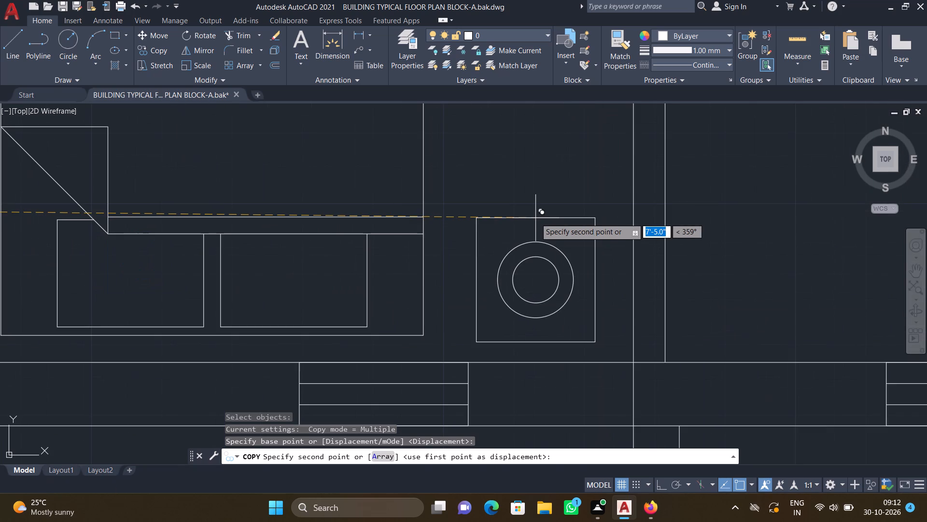
scroll(535, 218, "down", 1)
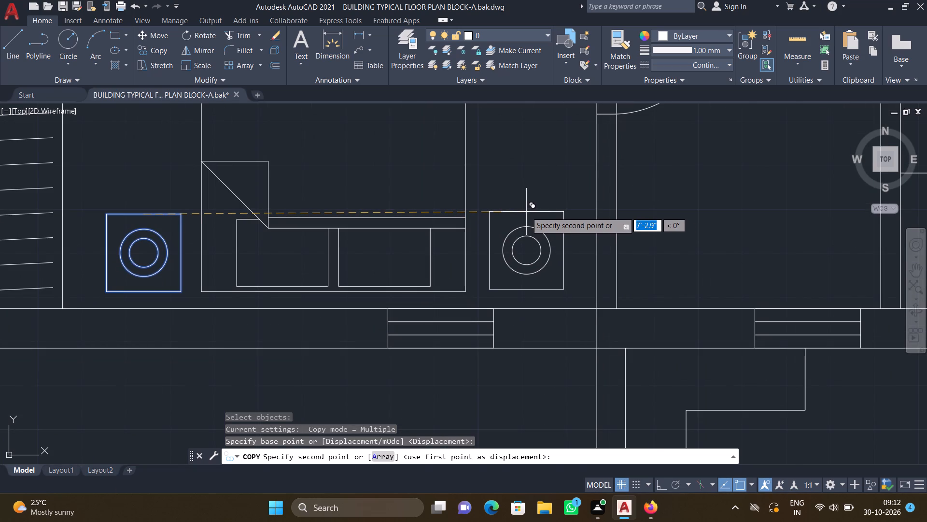
left_click(524, 211)
key("Return")
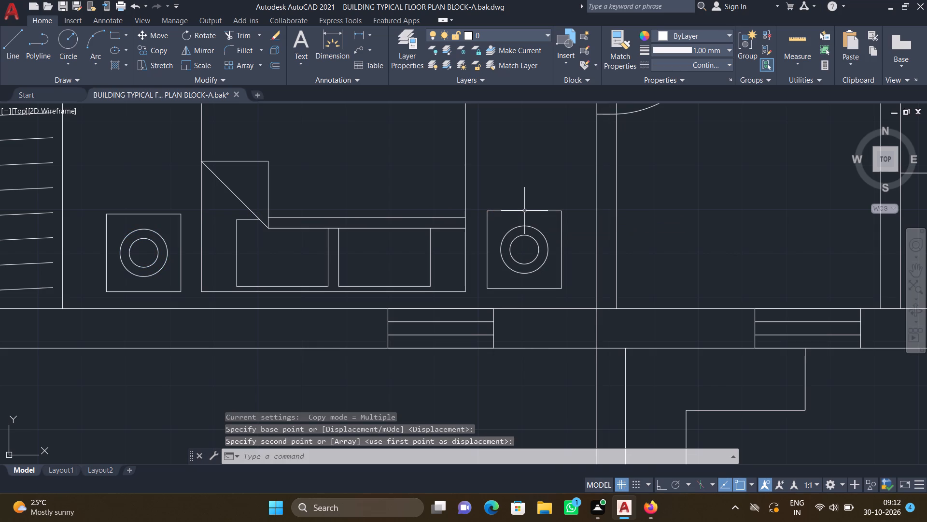
Copy the Toilet-1 WC from the reference plan about 55'-2" down into the unfinished unit's top toilet, against its top wall near the left corner.
scroll(520, 210, "down", 3)
middle_click_drag(376, 243, 434, 282)
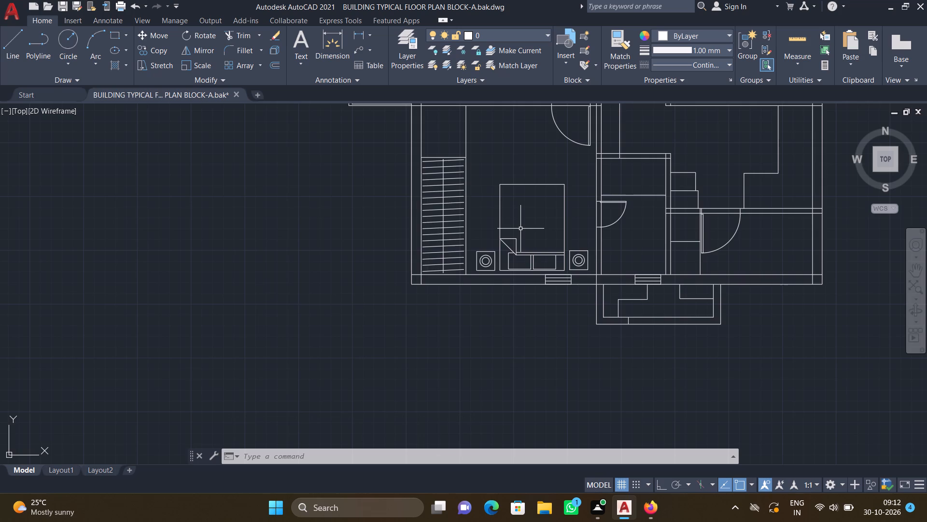
scroll(518, 226, "down", 2)
middle_click_drag(510, 223, 491, 324)
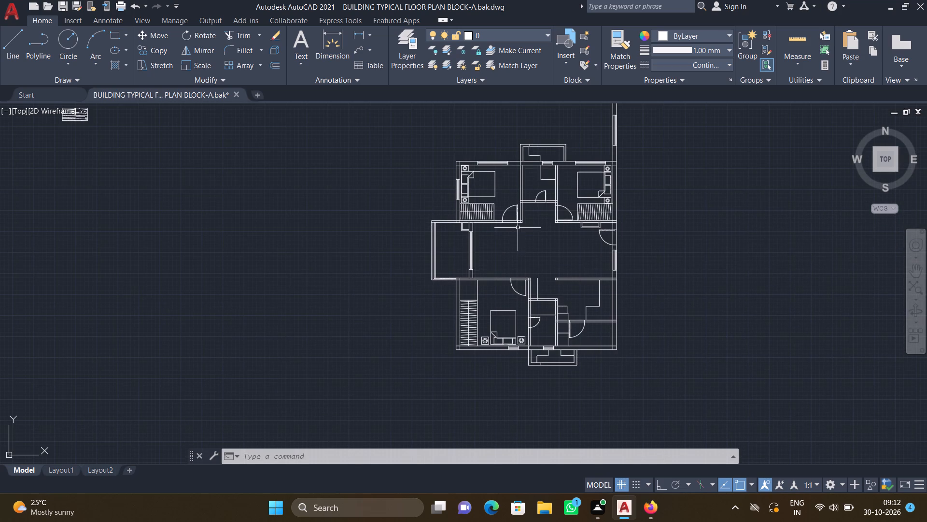
middle_click_drag(508, 238, 440, 333)
middle_click_drag(454, 217, 455, 333)
middle_click_drag(453, 187, 444, 287)
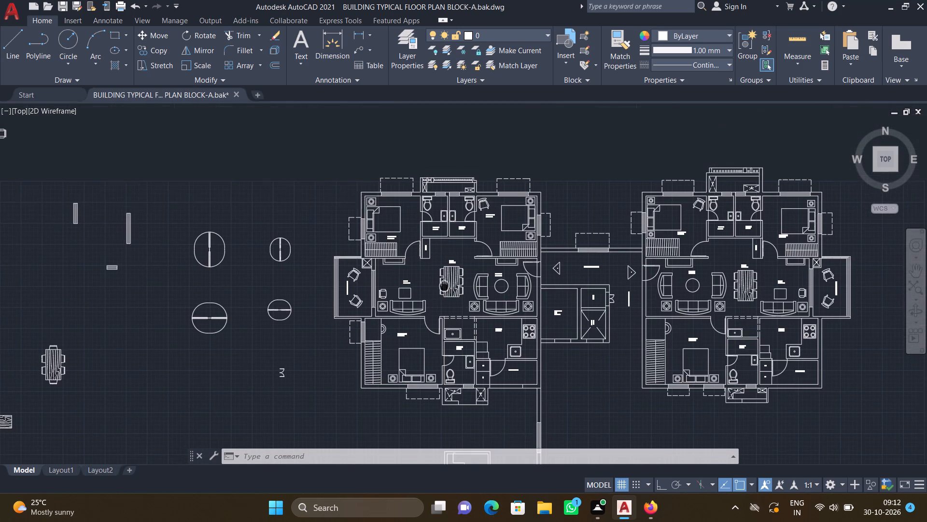
scroll(438, 217, "up", 3)
key("c")
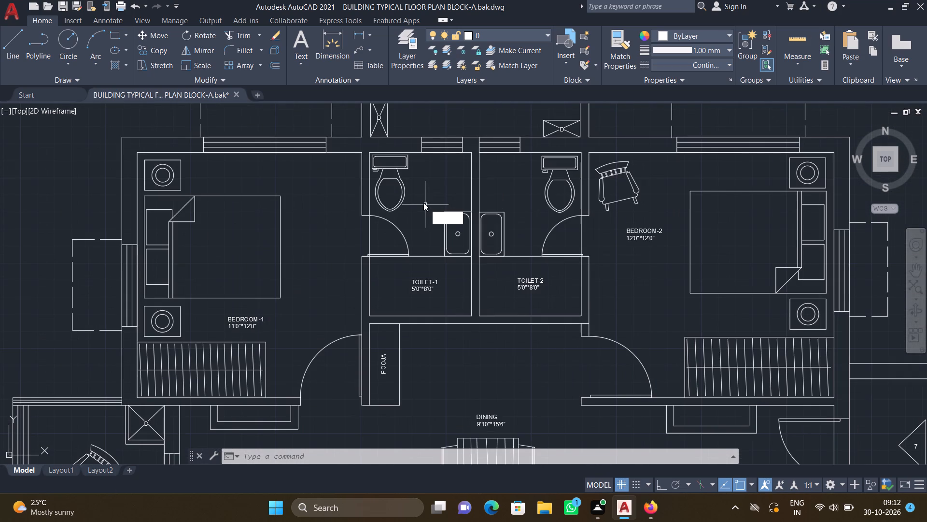
key("o")
key("Return")
left_click(404, 196)
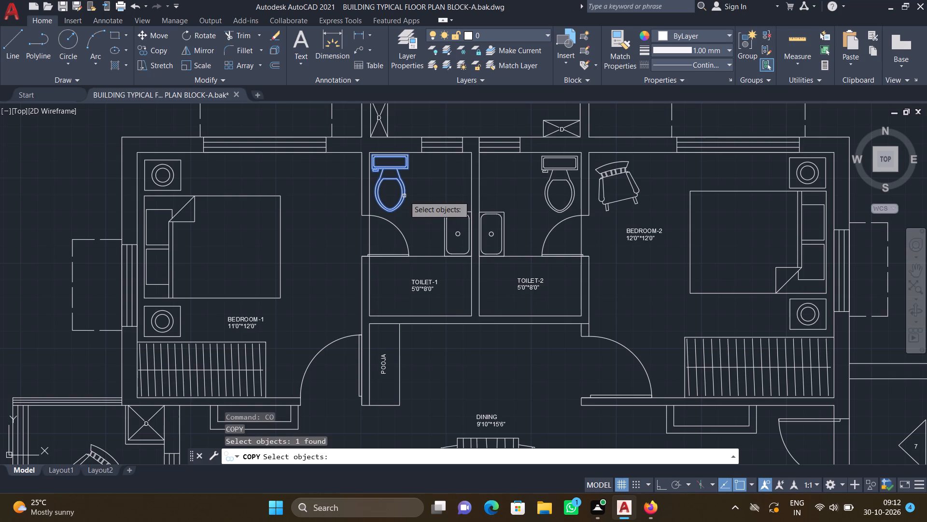
key("Return")
left_click(389, 156)
scroll(409, 251, "down", 2)
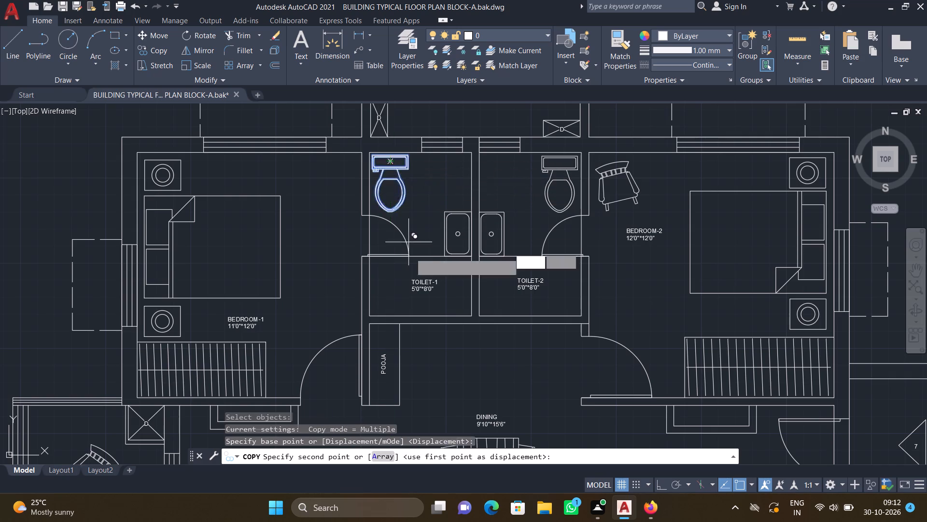
middle_click_drag(391, 370, 385, 246)
scroll(384, 239, "down", 2)
middle_click_drag(366, 373, 353, 277)
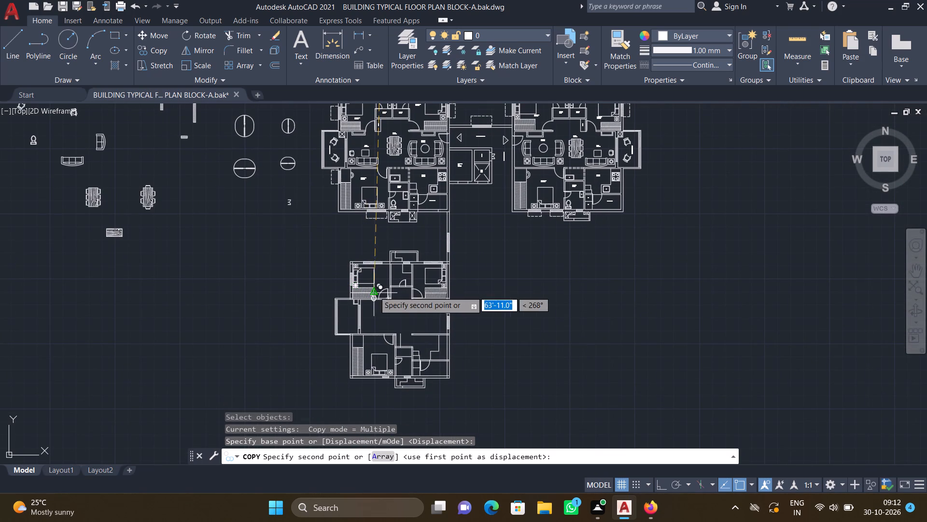
scroll(388, 270, "up", 5)
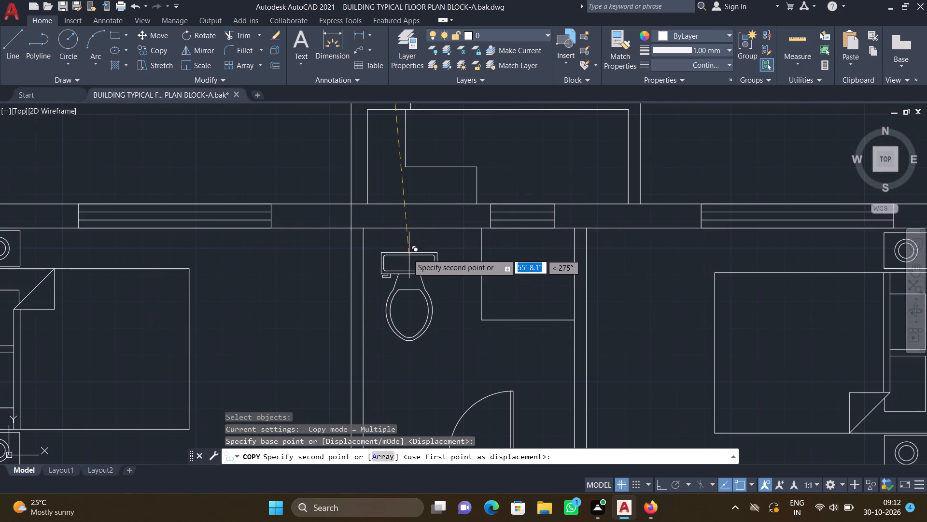
scroll(400, 241, "up", 1)
left_click(397, 238)
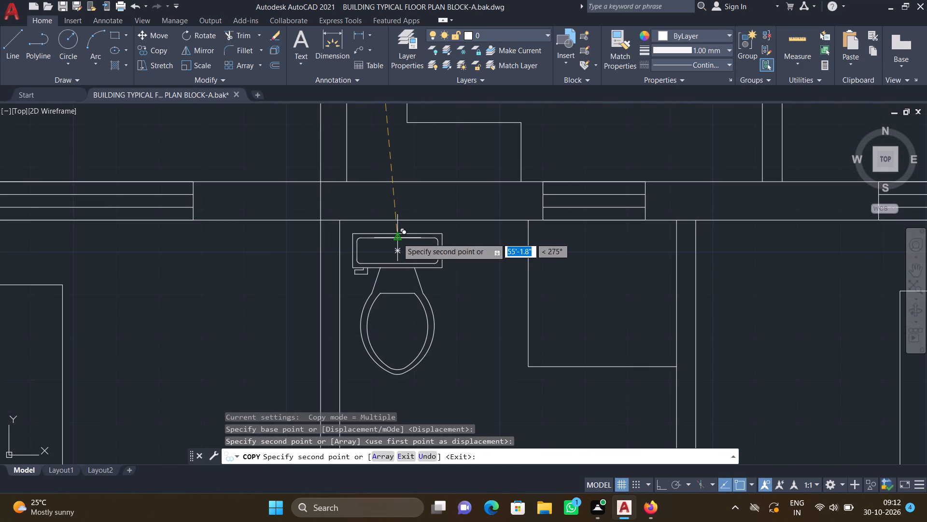
key("Return")
scroll(406, 259, "down", 5)
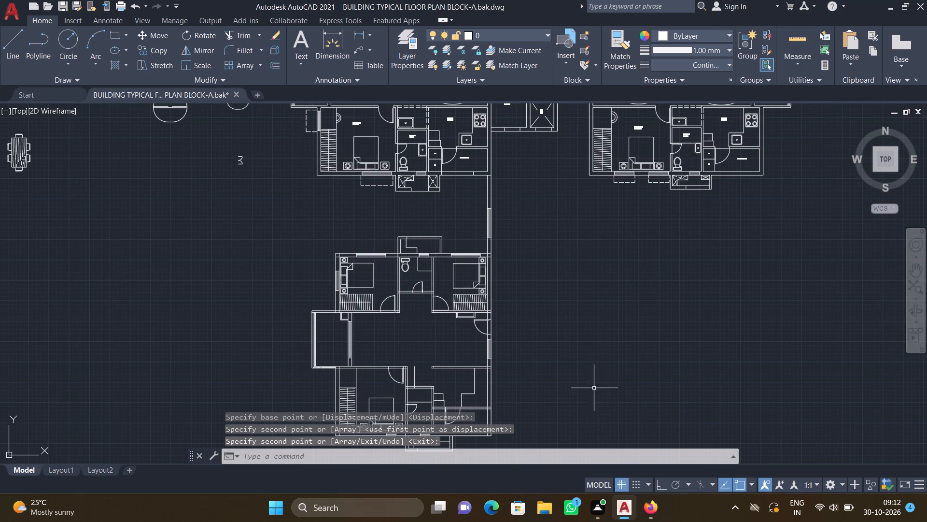
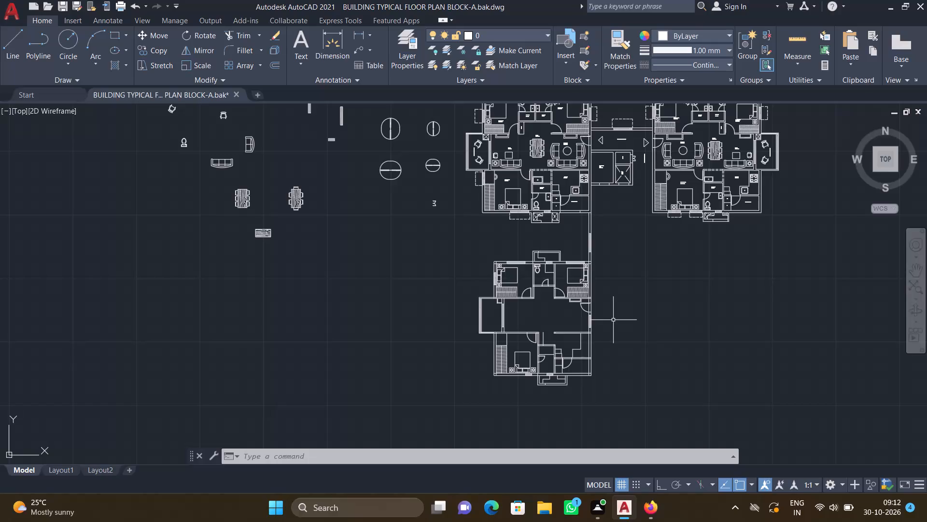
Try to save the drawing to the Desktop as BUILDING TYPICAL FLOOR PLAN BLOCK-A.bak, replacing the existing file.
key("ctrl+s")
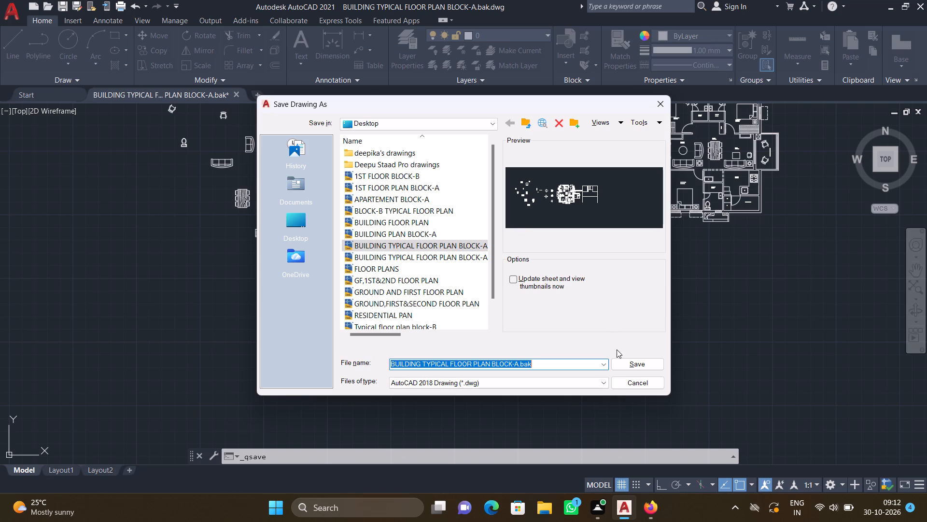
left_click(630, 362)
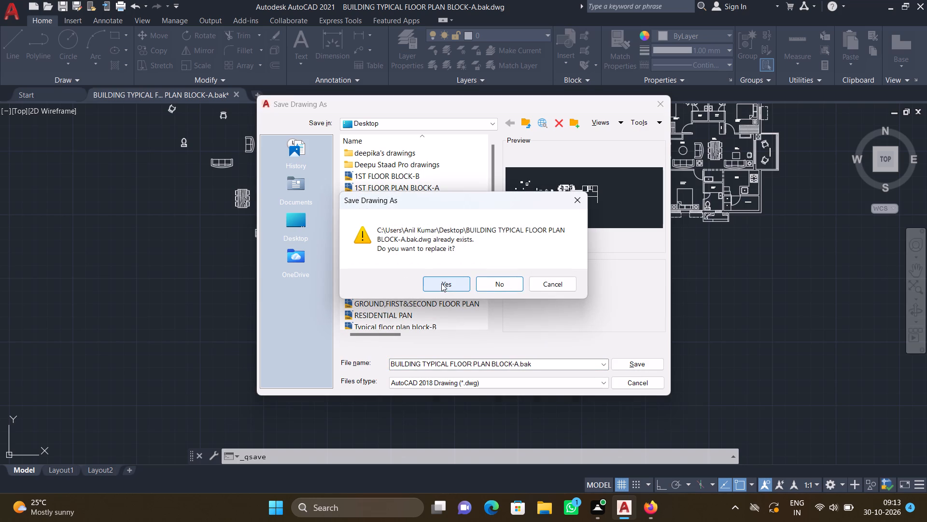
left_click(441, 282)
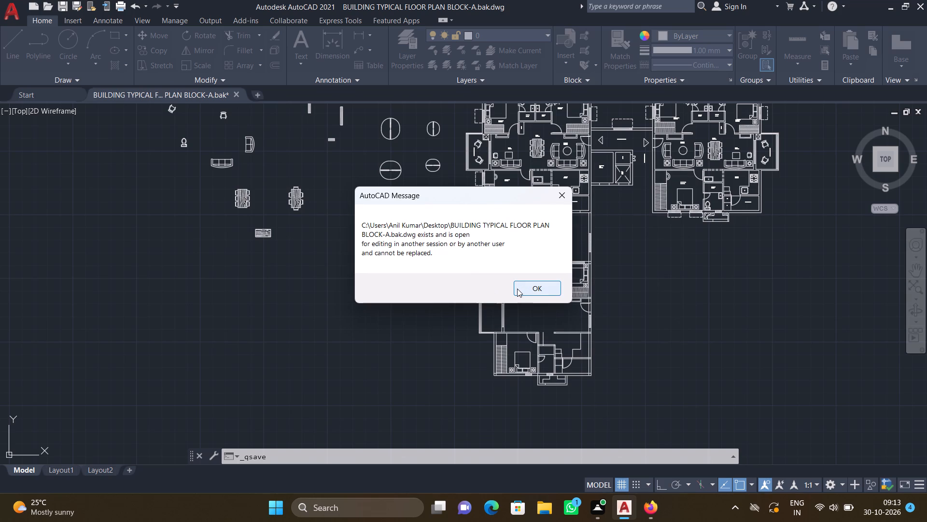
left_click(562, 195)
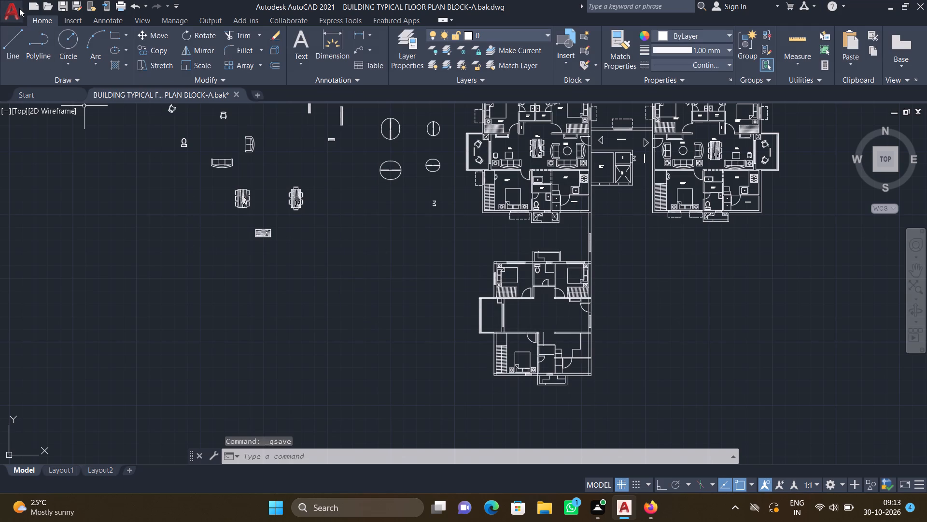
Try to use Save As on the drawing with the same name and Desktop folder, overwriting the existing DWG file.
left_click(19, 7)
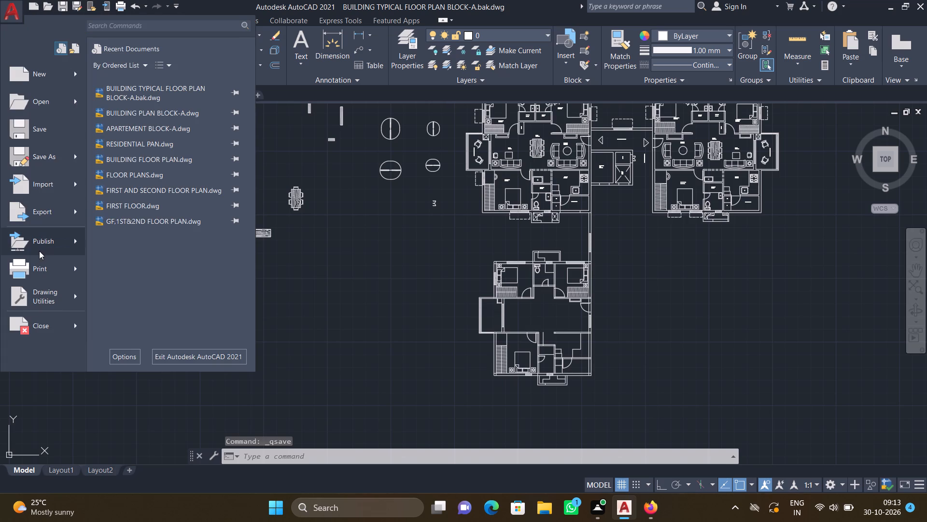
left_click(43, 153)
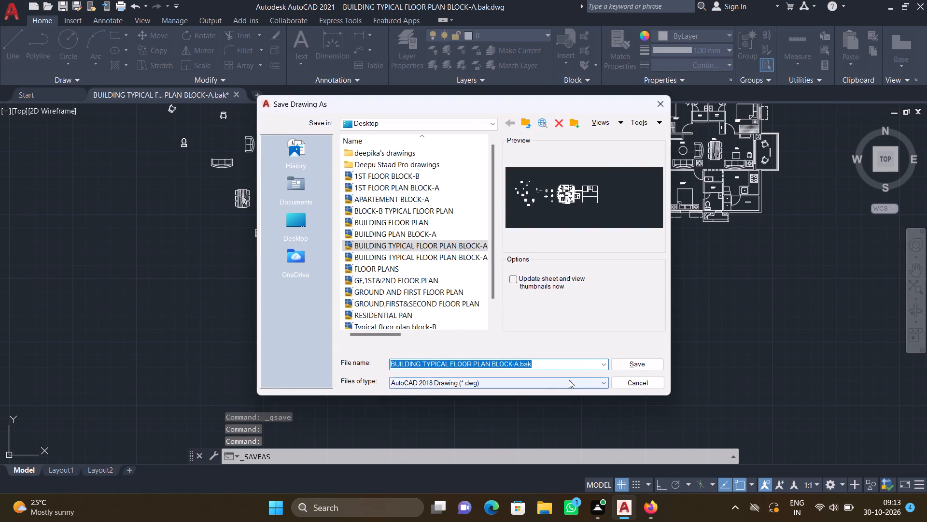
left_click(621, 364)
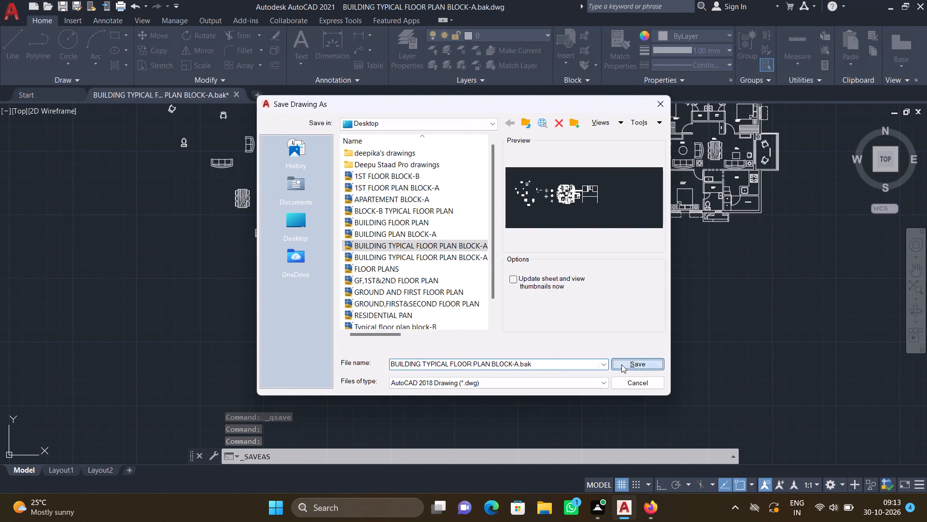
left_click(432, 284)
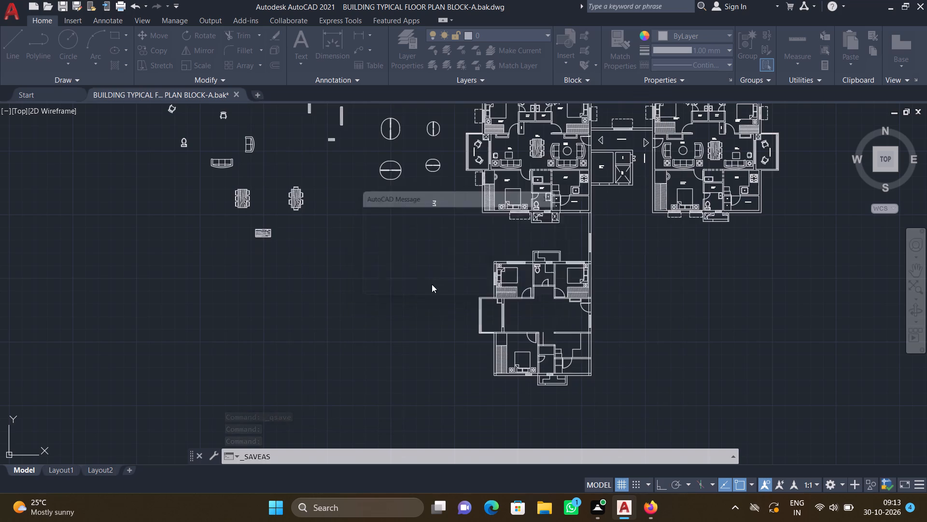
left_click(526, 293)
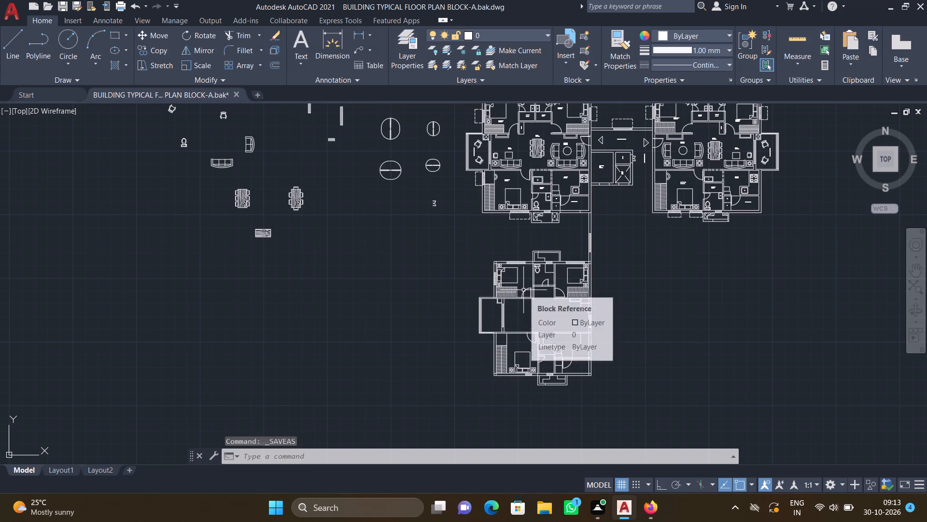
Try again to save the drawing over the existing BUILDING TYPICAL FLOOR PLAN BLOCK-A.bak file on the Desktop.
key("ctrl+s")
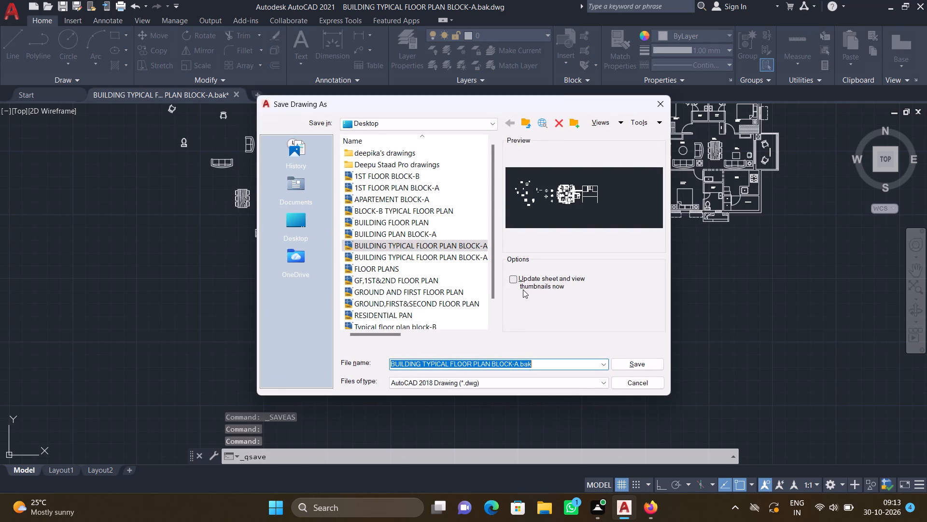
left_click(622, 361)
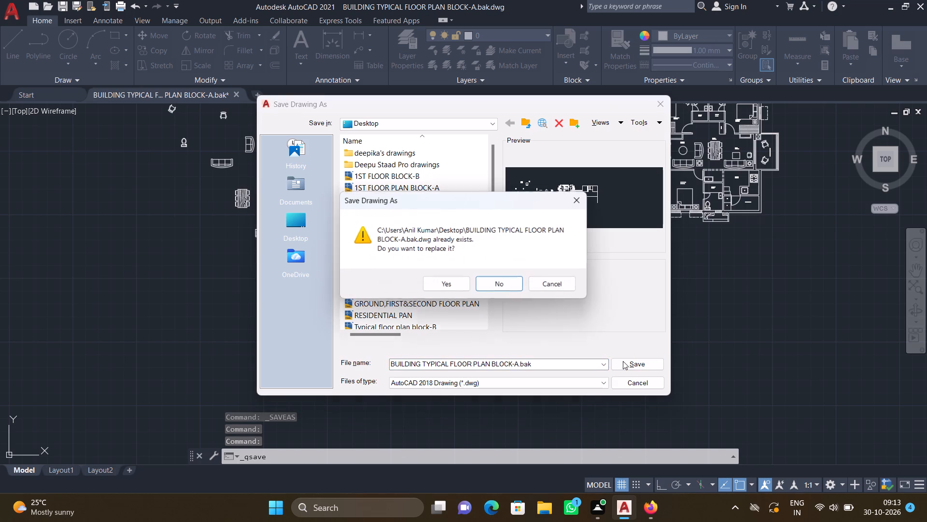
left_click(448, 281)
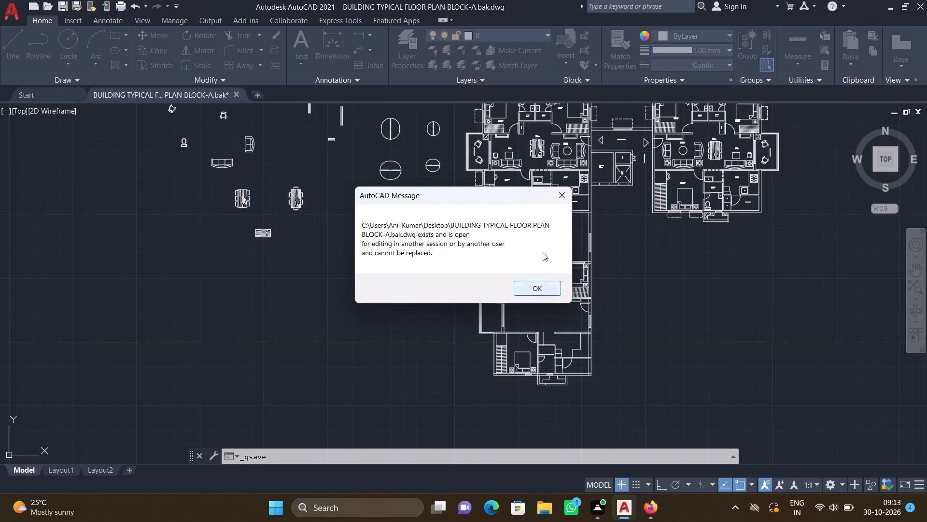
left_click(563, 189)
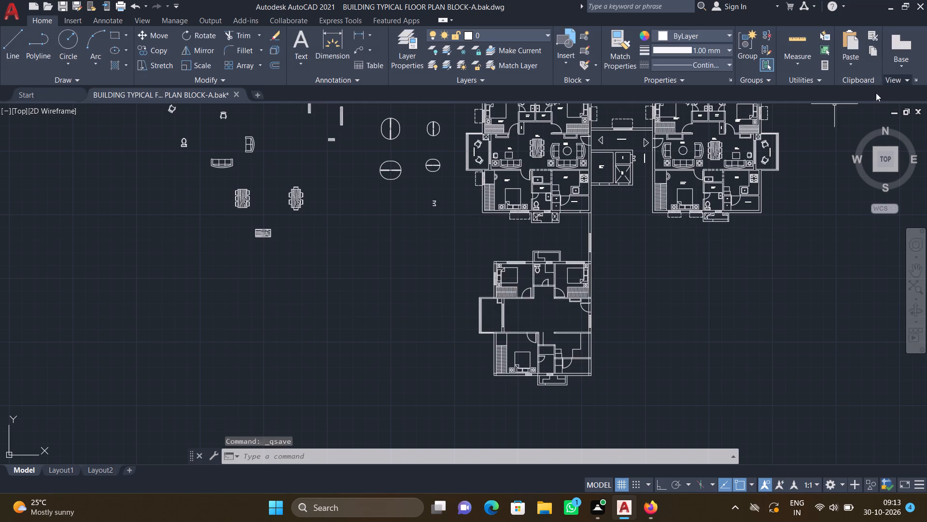
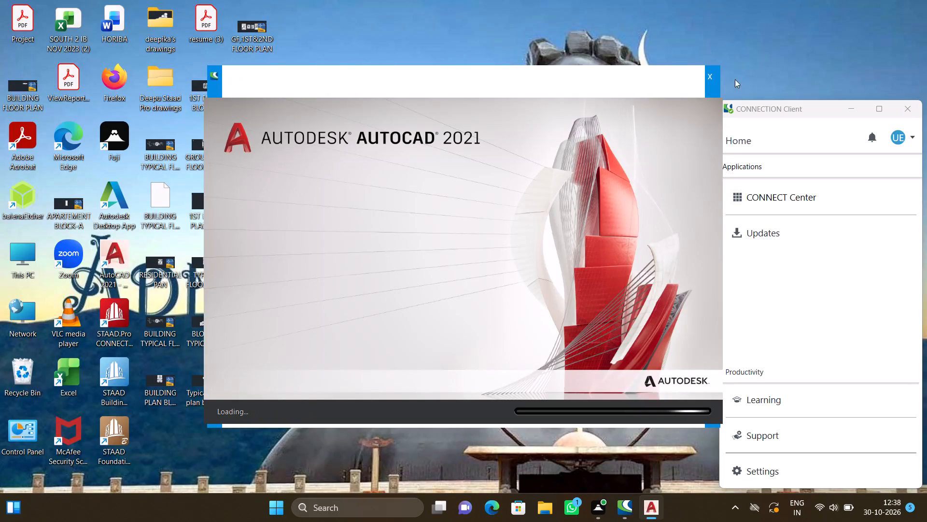
Close both CONNECTION Client windows, including the Get Started welcome screen.
left_click(911, 109)
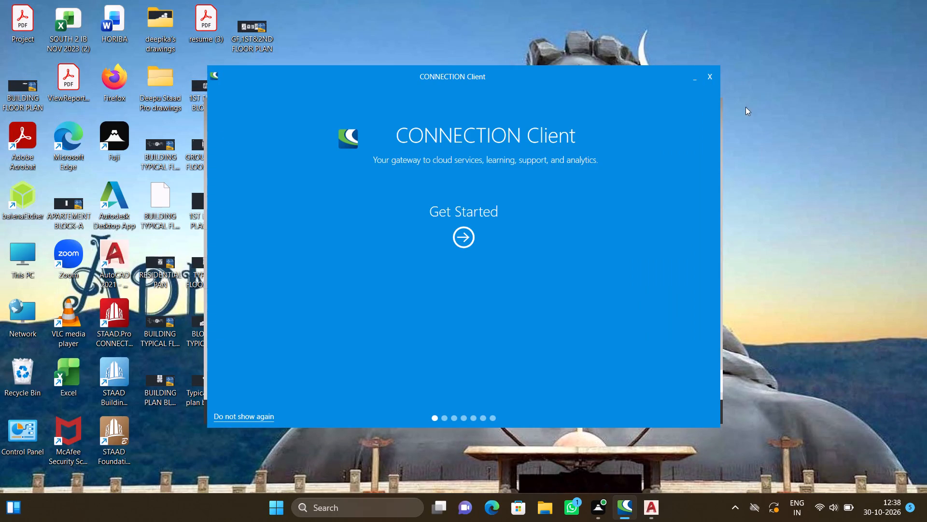
left_click(710, 78)
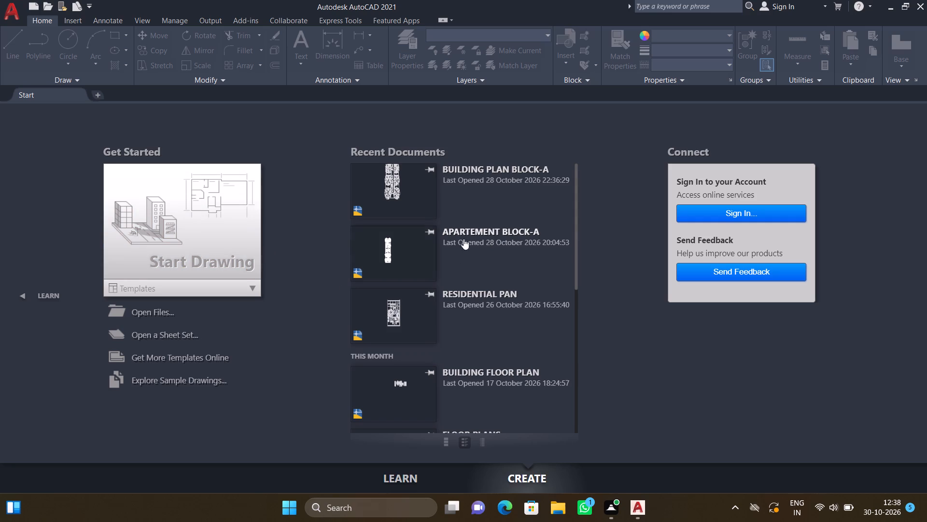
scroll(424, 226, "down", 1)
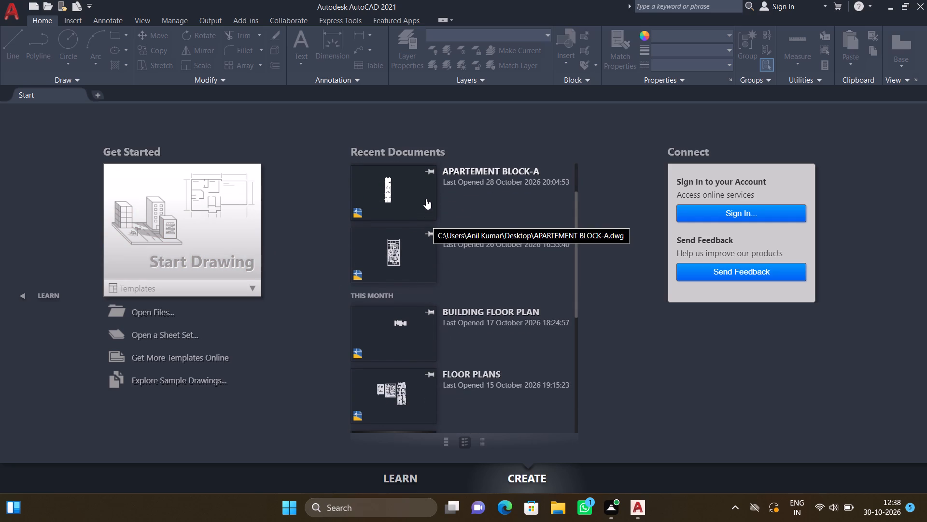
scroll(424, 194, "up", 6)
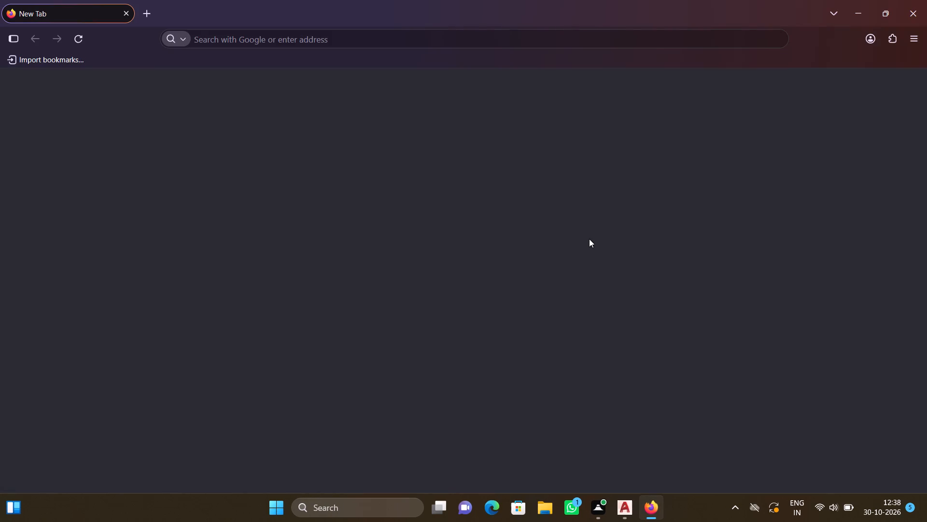
Close the empty Firefox window and return to AutoCAD.
left_click(908, 12)
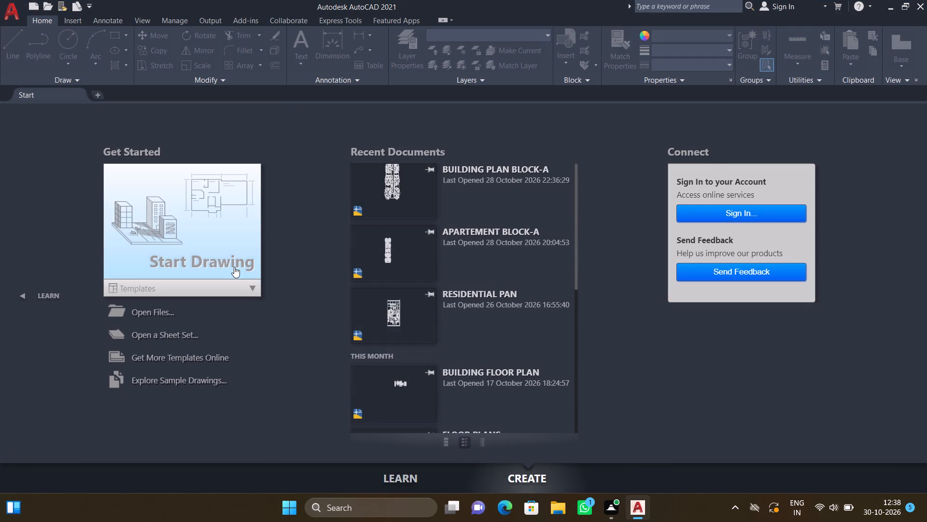
Look through the Recent Documents on the Start page for the Block-A building floor plan drawing.
scroll(234, 267, "up", 1)
scroll(405, 194, "down", 5)
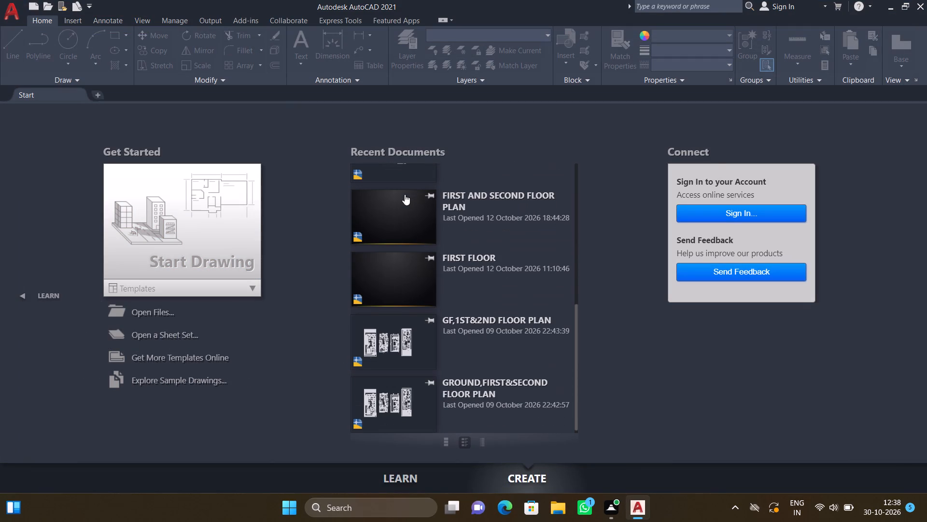
scroll(405, 194, "up", 6)
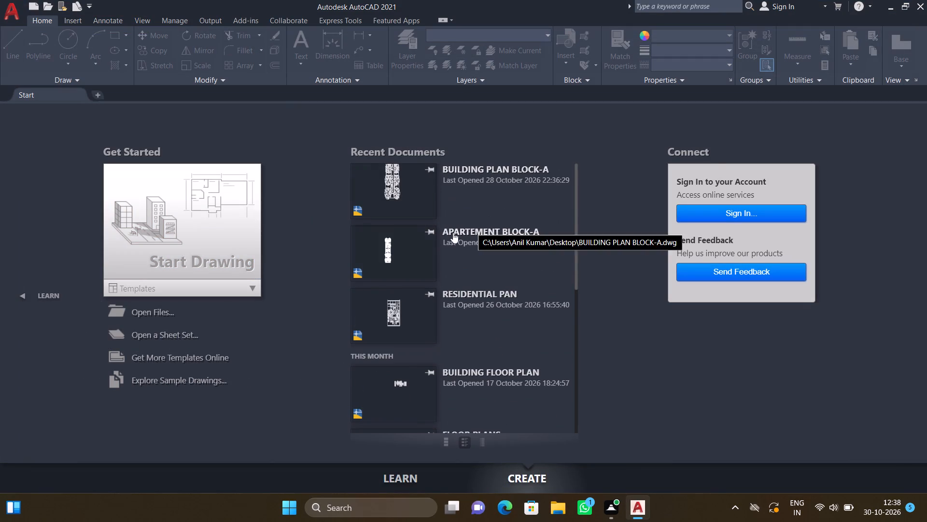
scroll(415, 190, "up", 4)
scroll(415, 191, "down", 3)
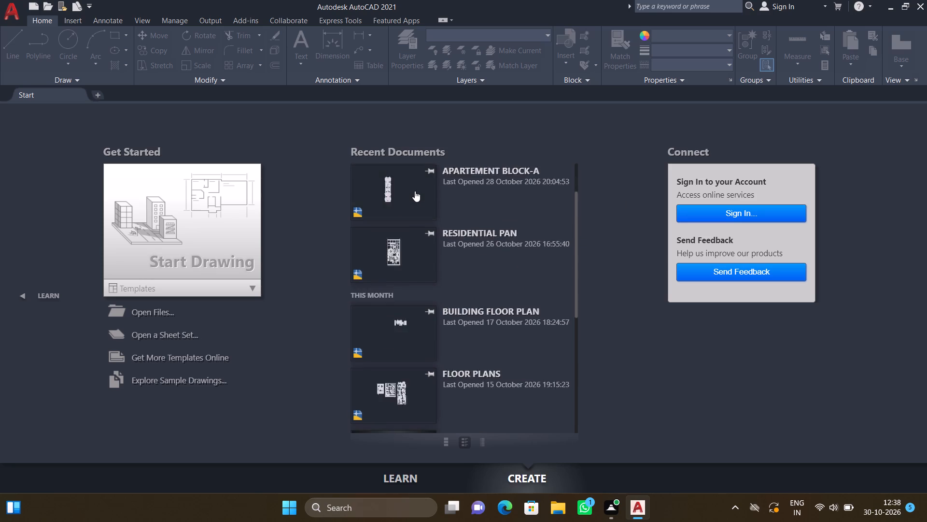
scroll(418, 197, "up", 4)
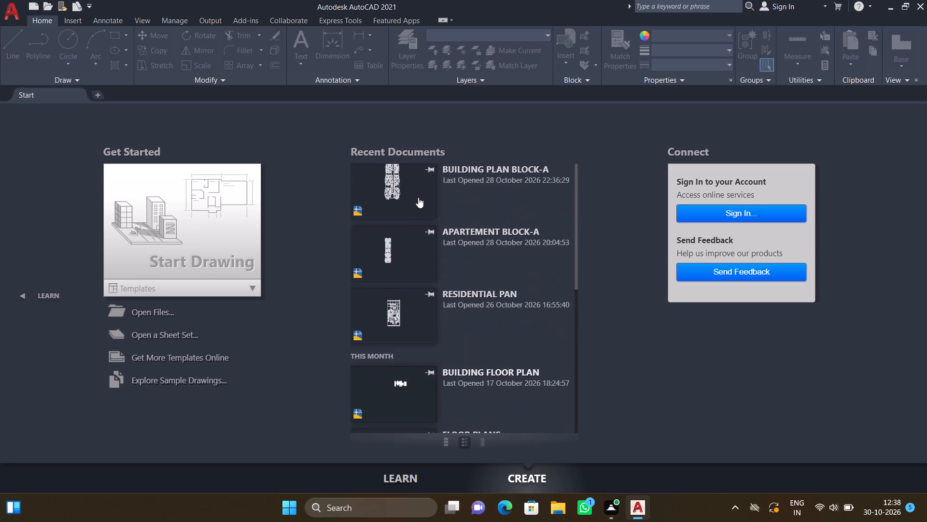
scroll(422, 185, "down", 3)
scroll(423, 191, "up", 4)
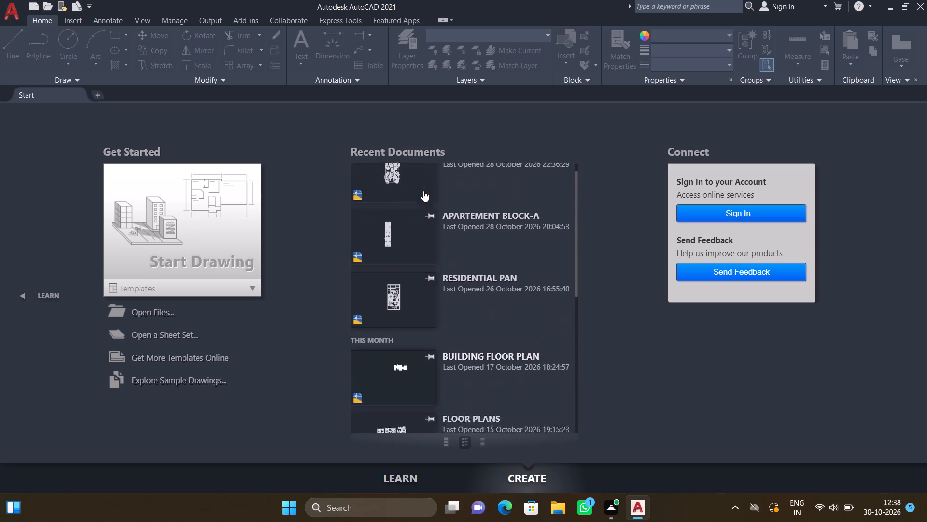
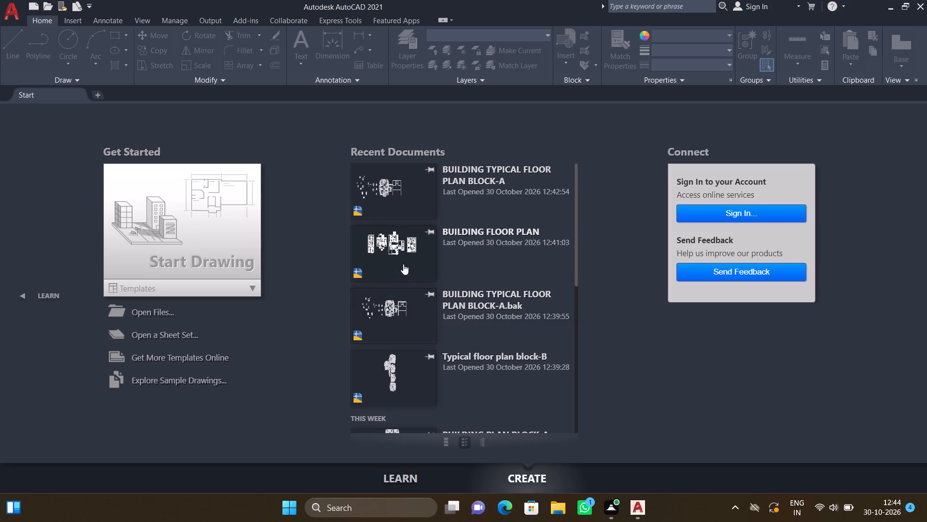
Open the recent drawing BUILDING TYPICAL FLOOR PLAN BLOCK-A, not its .bak version.
left_click(398, 201)
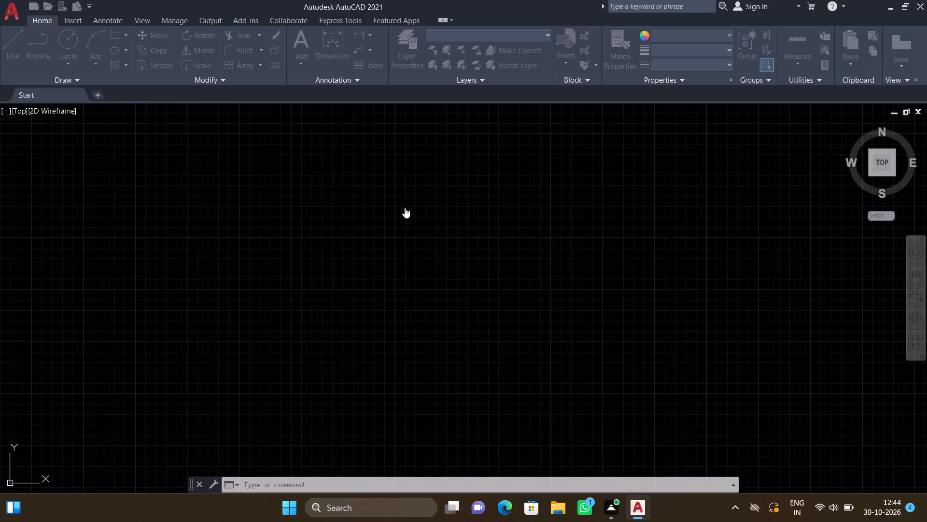
Offset the single horizontal line across the unfinished unit 4.5" downward to form the partition wall.
scroll(464, 339, "up", 2)
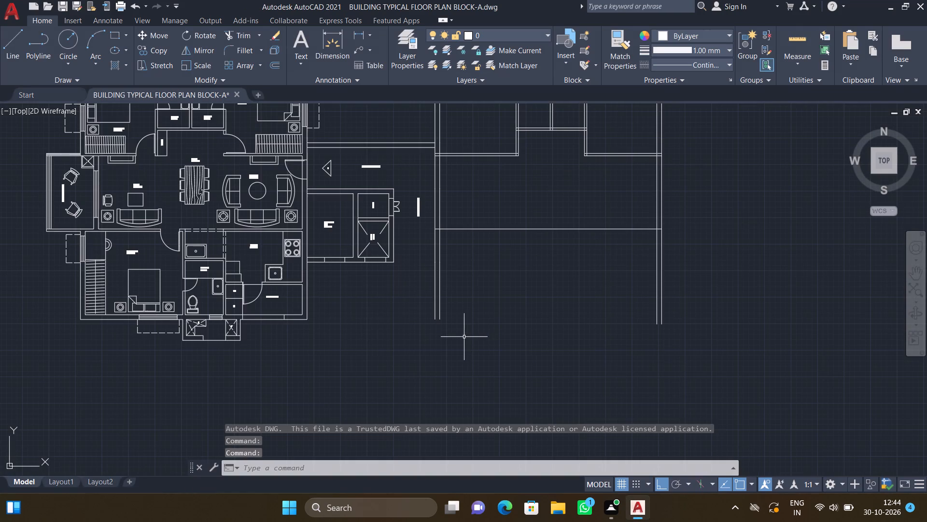
middle_click_drag(548, 306, 539, 337)
scroll(542, 258, "up", 1)
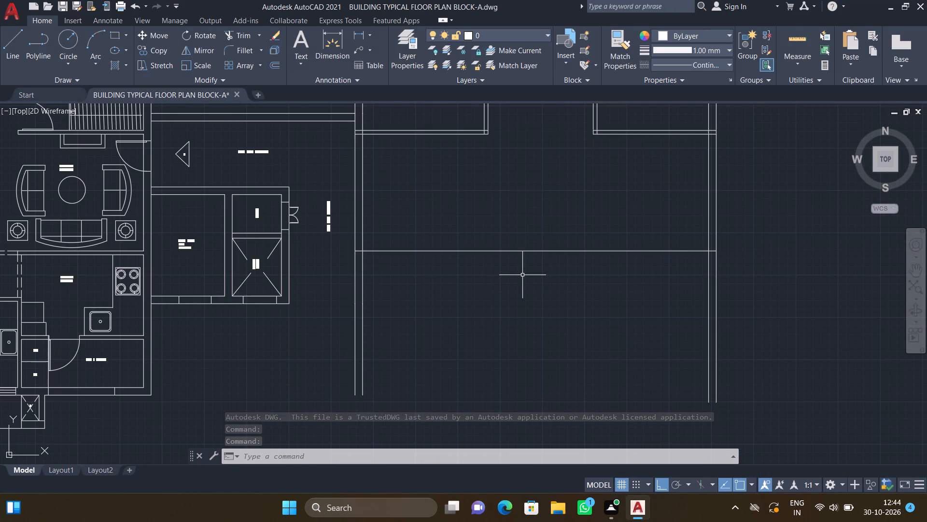
key("o")
key("Return")
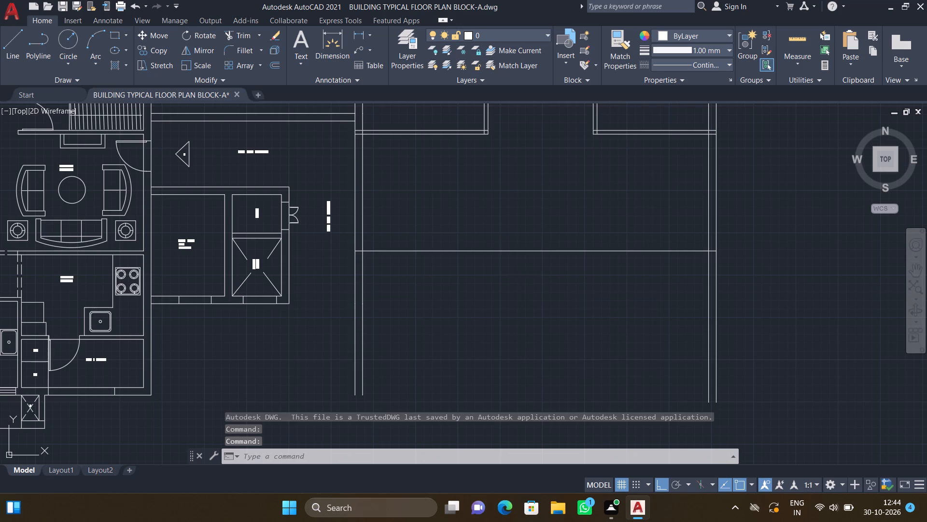
type("4.5")
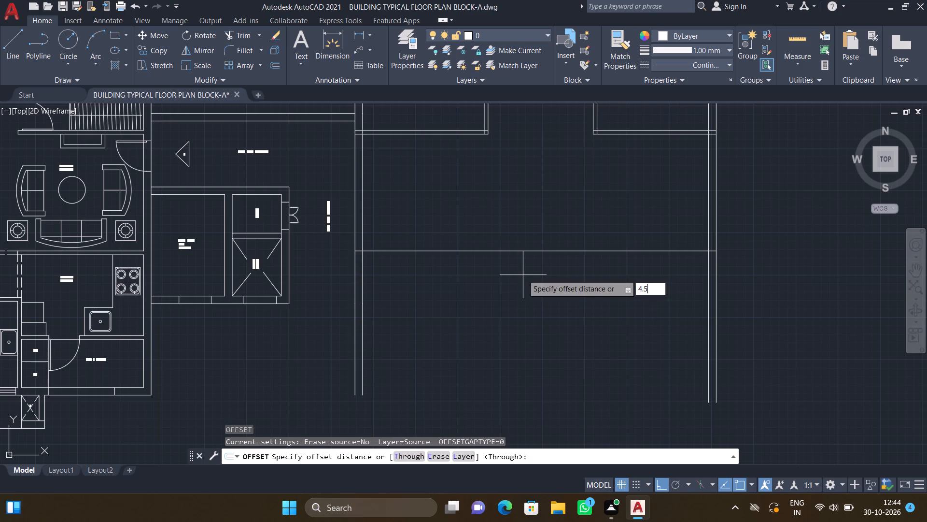
key("shift+quotedbl")
key("Return")
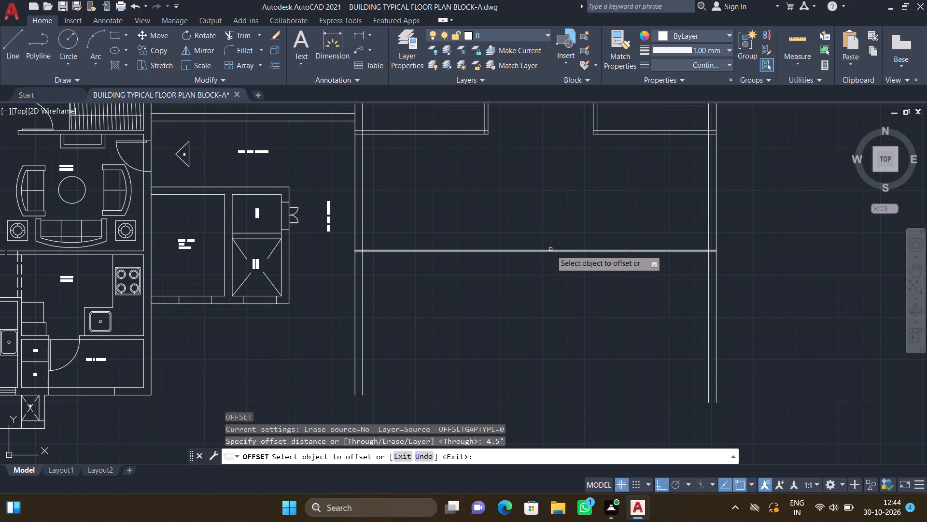
left_click_drag(550, 248, 550, 256)
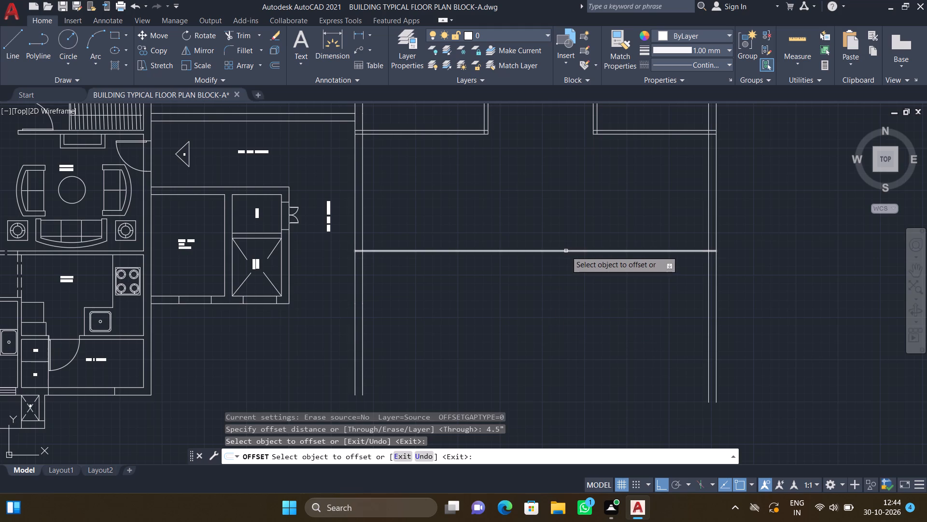
left_click(566, 250)
left_click(578, 279)
key("Return")
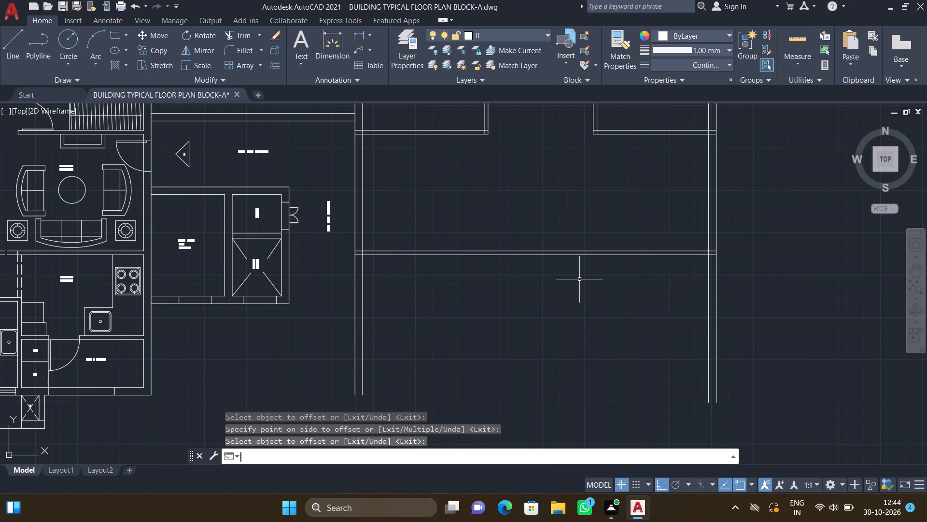
Offset the lower line of the new horizontal partition 13'1" downward to set the depth of the bottom rooms.
scroll(514, 286, "down", 1)
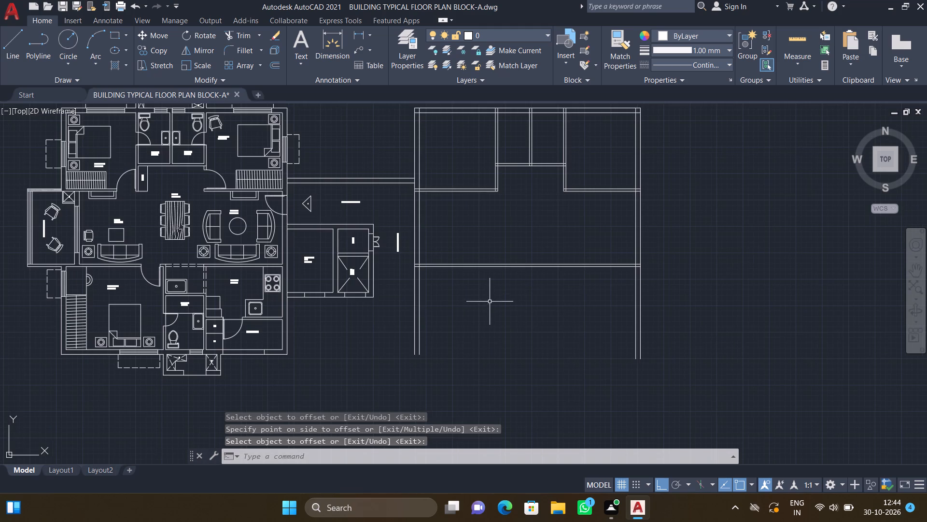
middle_click_drag(496, 309, 541, 365)
scroll(586, 368, "up", 1)
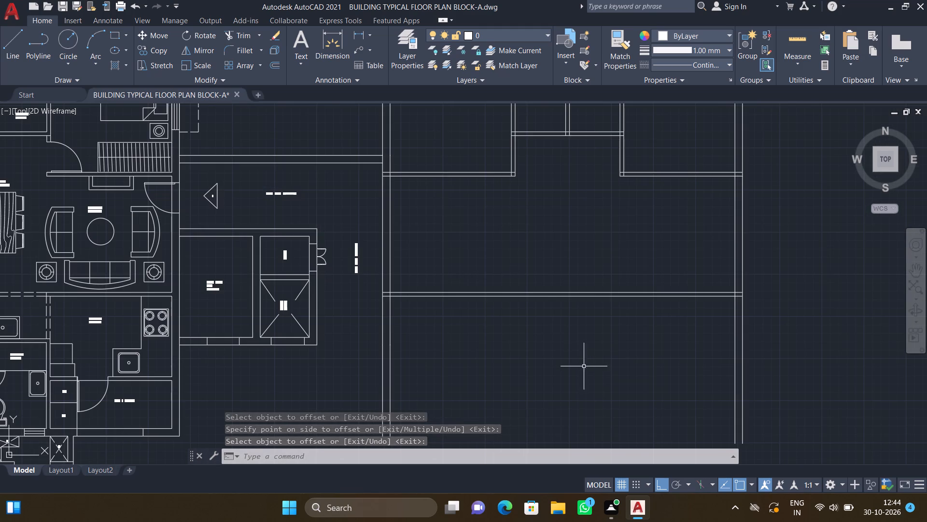
middle_click_drag(548, 372, 495, 300)
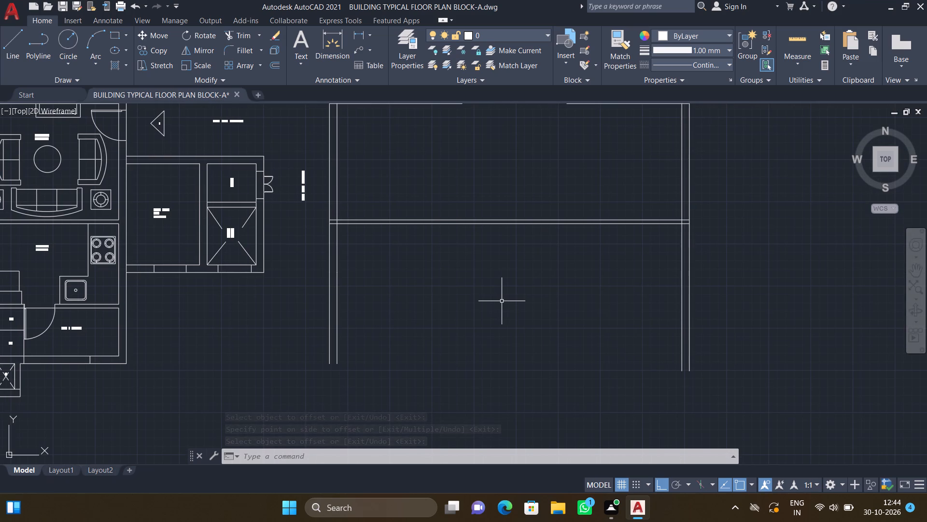
key("o")
key("Return")
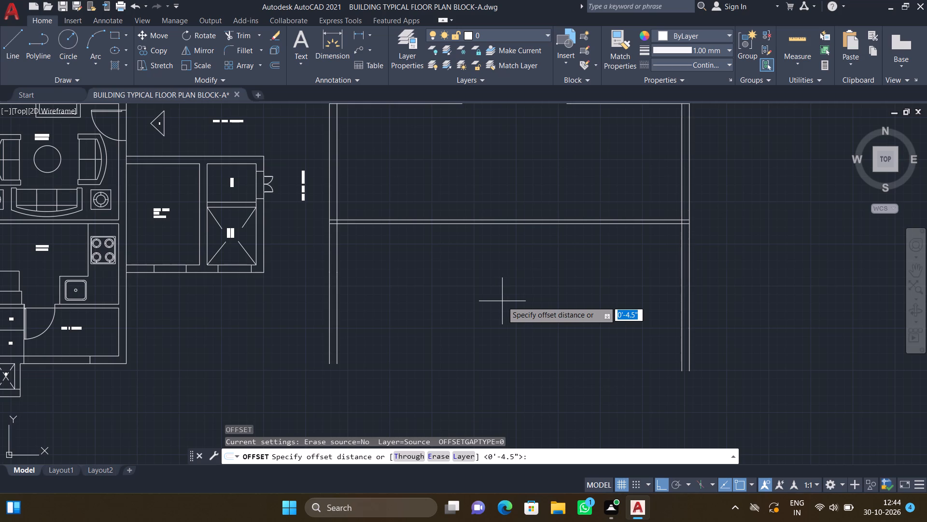
type("13'")
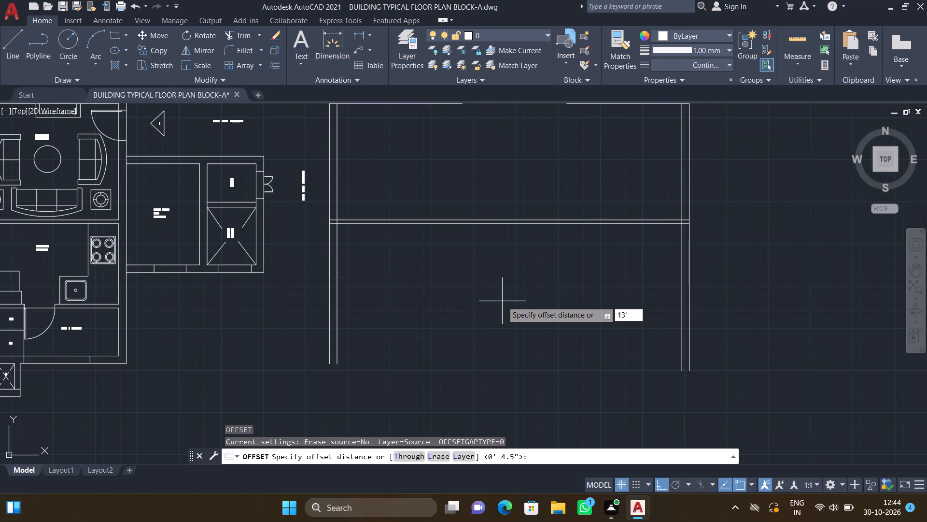
type("1\"")
key("Return")
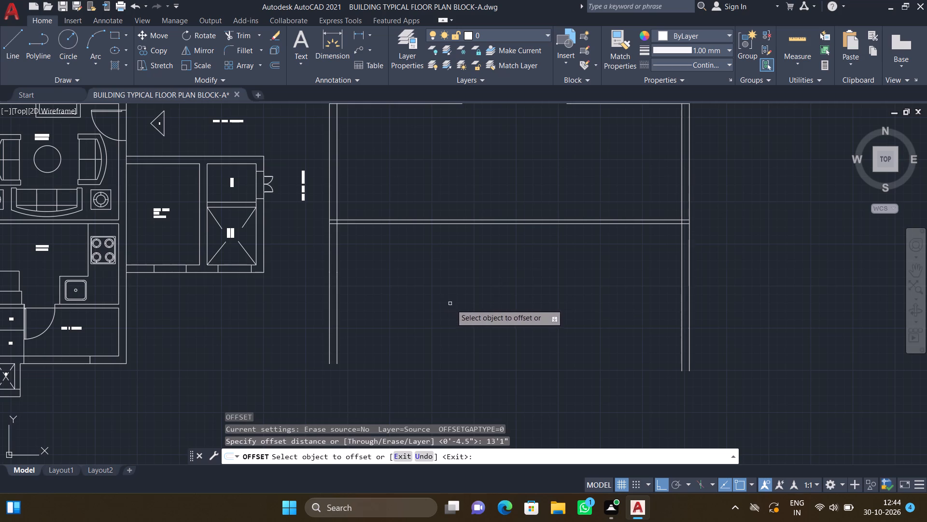
middle_click_drag(455, 304, 523, 283)
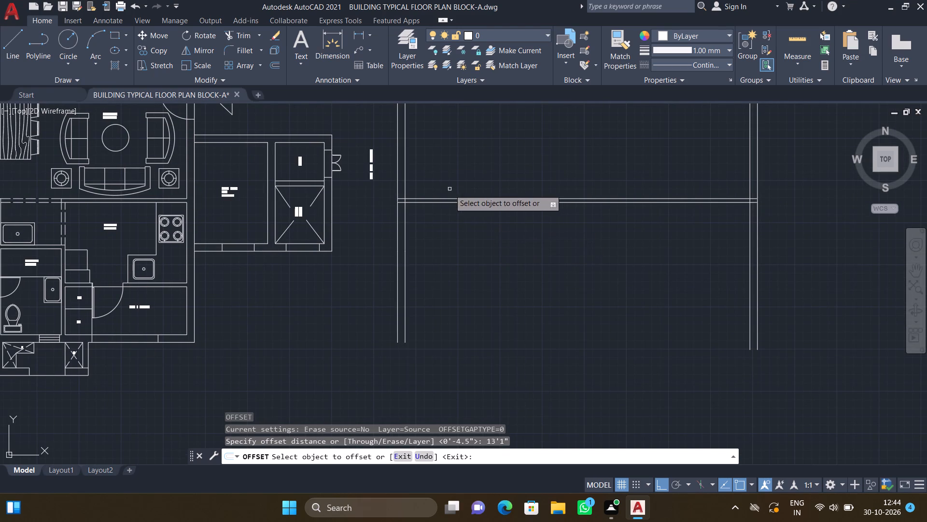
scroll(467, 210, "up", 1)
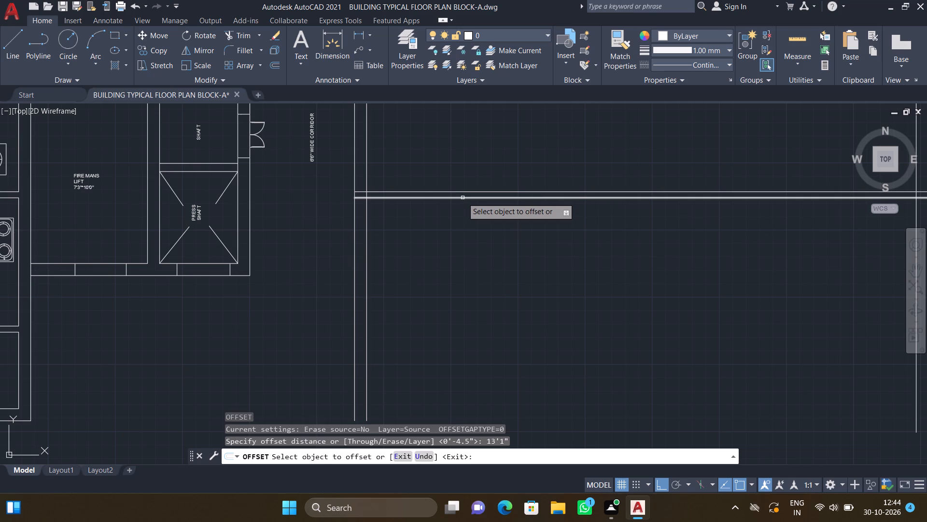
left_click(463, 198)
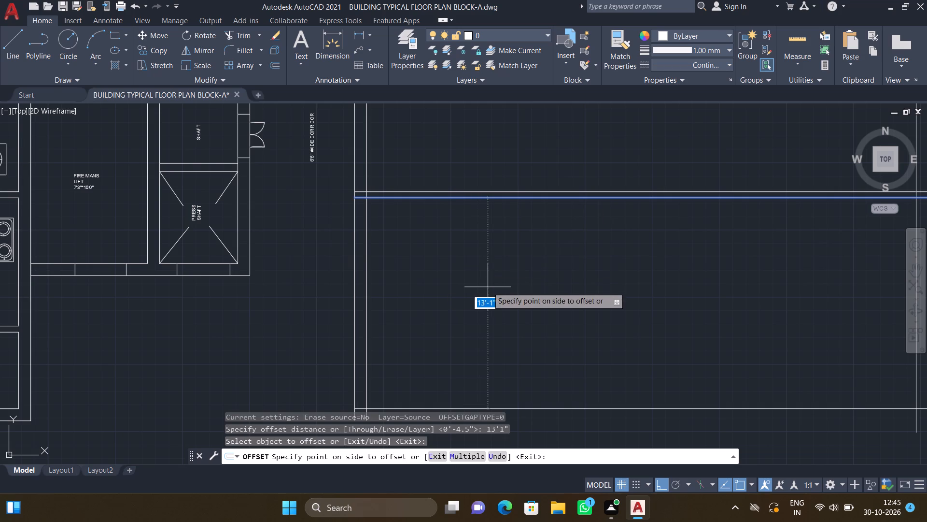
left_click(490, 296)
key("Return")
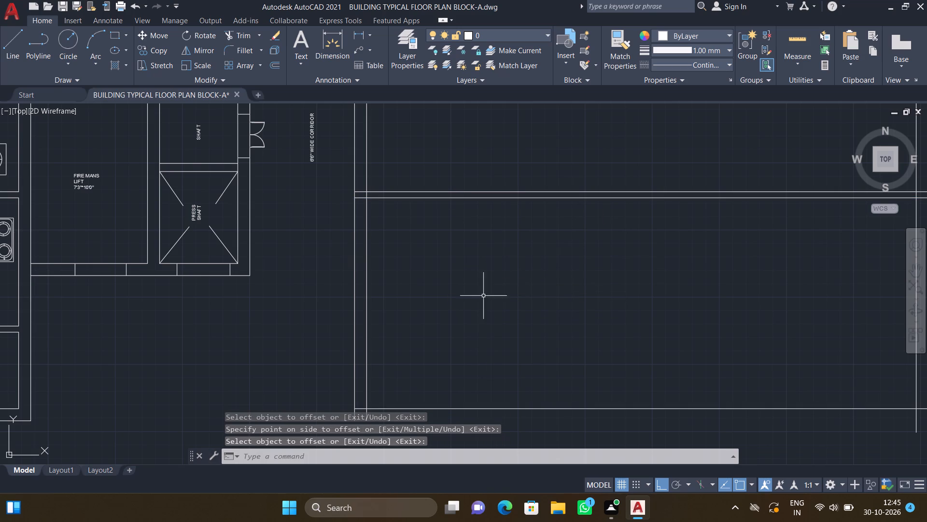
Offset the unfinished unit's bottom horizontal line 9" outward to form the exterior wall thickness.
scroll(486, 299, "down", 3)
middle_click_drag(485, 306, 484, 262)
scroll(492, 289, "up", 2)
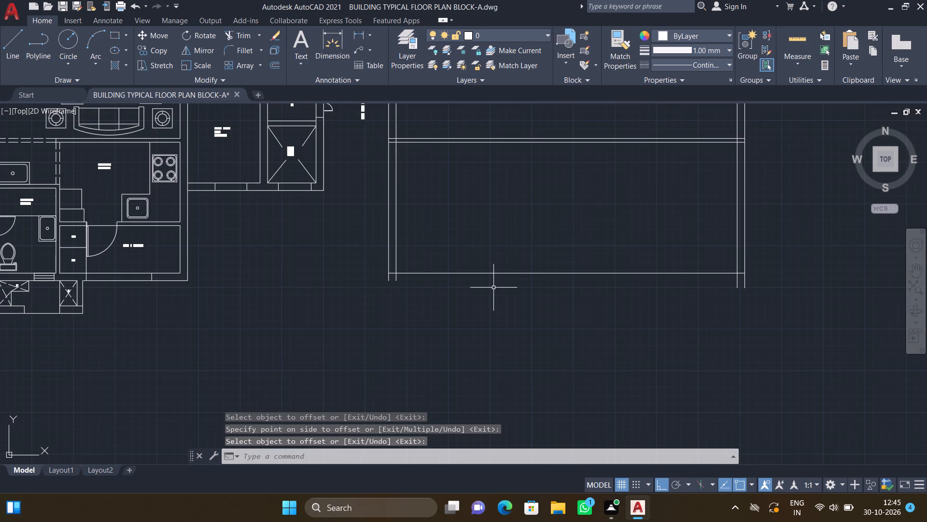
key("o")
key("Return")
key("9")
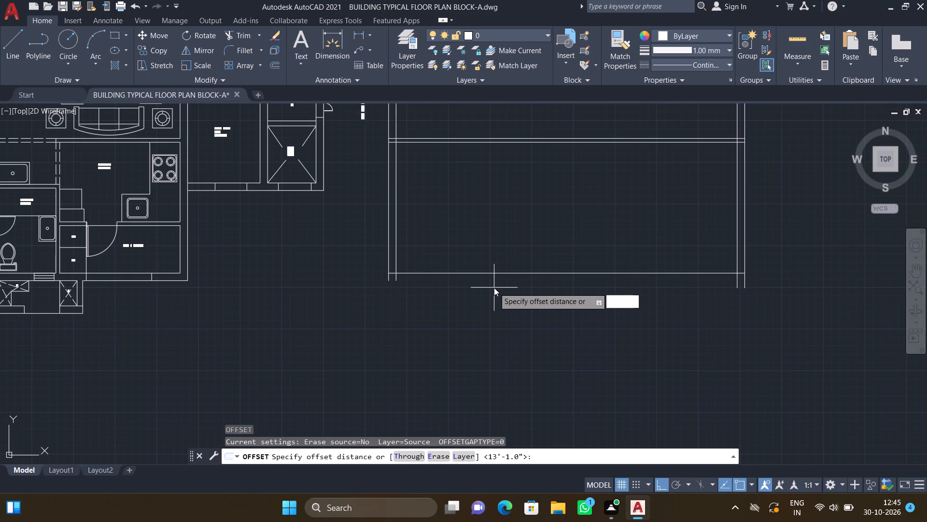
key("shift+quotedbl")
key("Return")
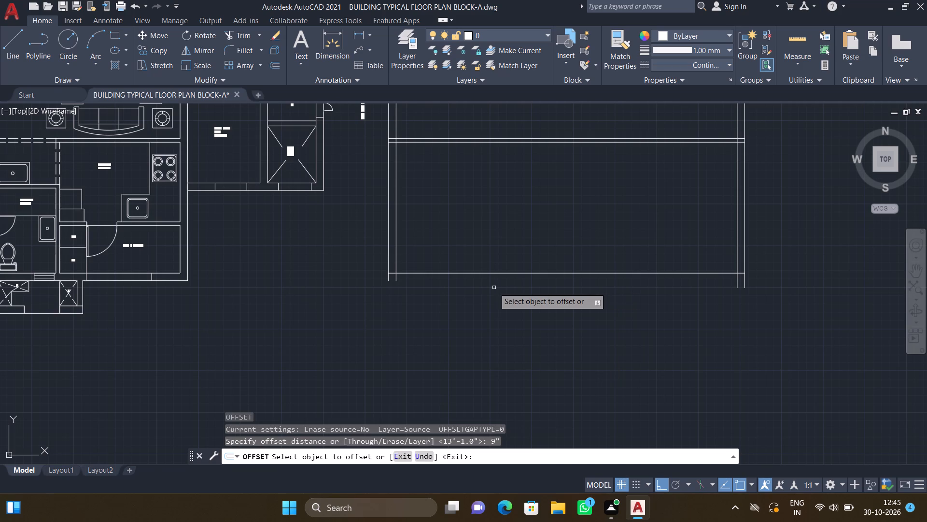
left_click(498, 271)
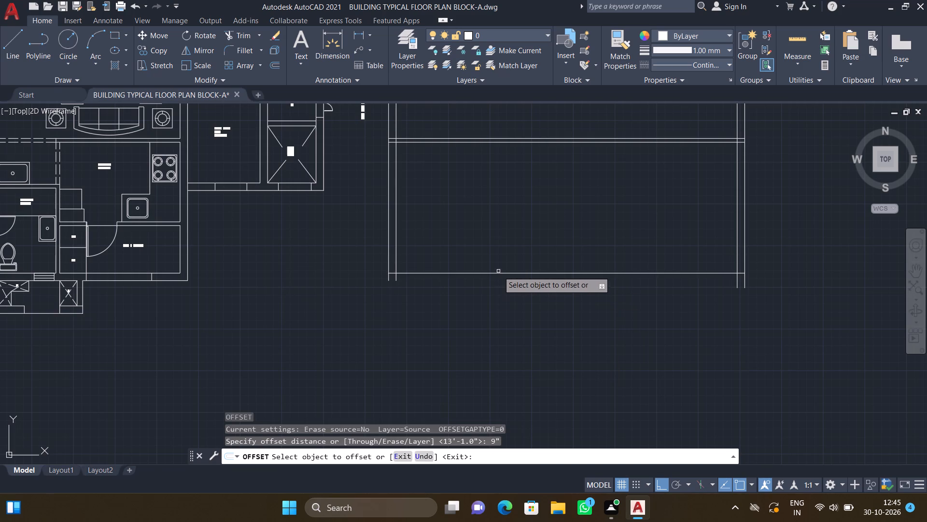
left_click(503, 273)
left_click(511, 295)
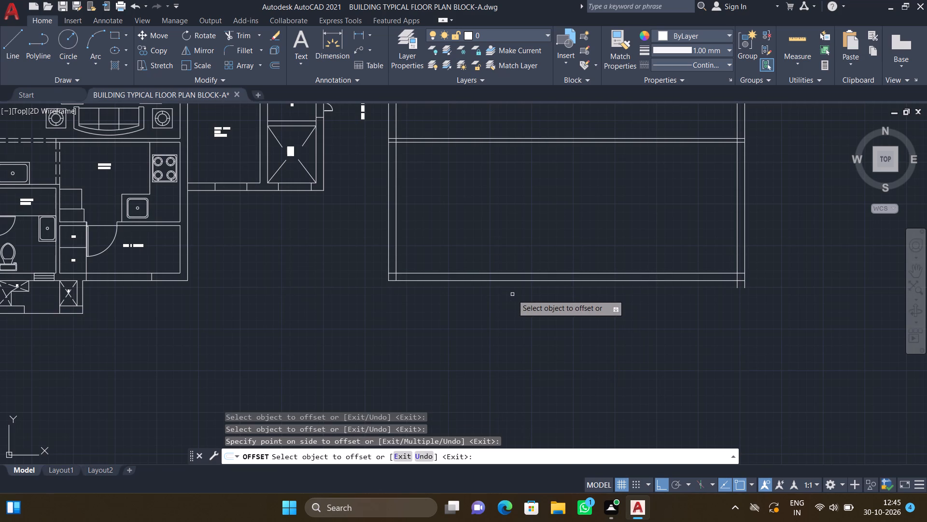
key("Return")
Trim the two right wall lines that overhang the outer line of the bottom exterior wall.
type("tr")
key("Return")
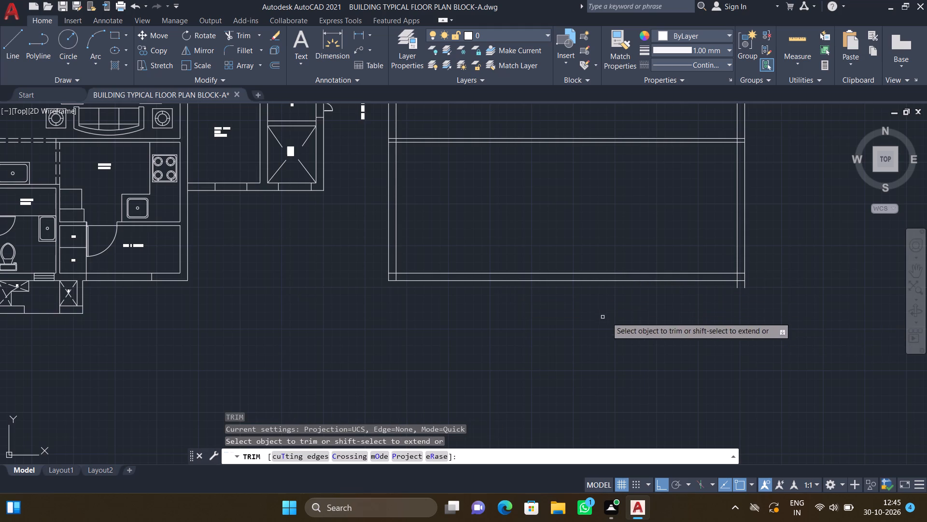
scroll(728, 295, "up", 3)
left_click_drag(740, 258, 783, 254)
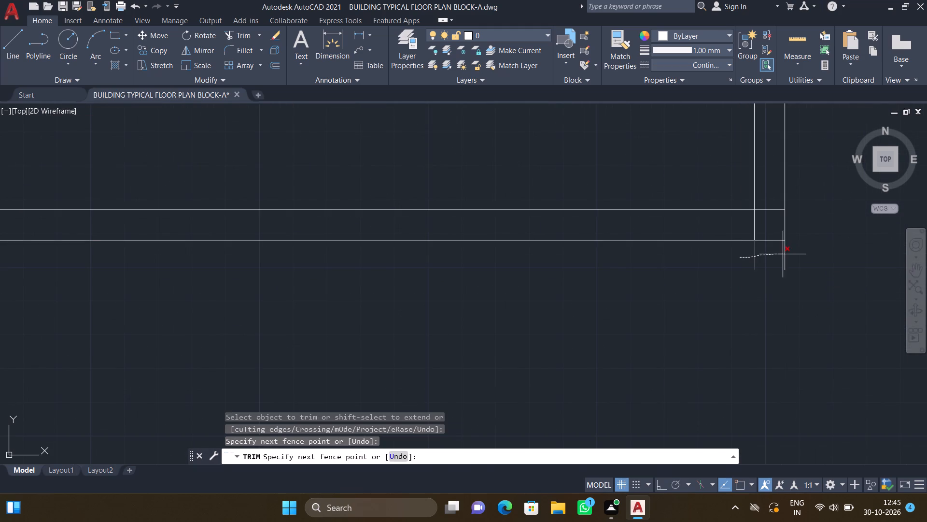
left_click_drag(783, 254, 793, 258)
key("Return")
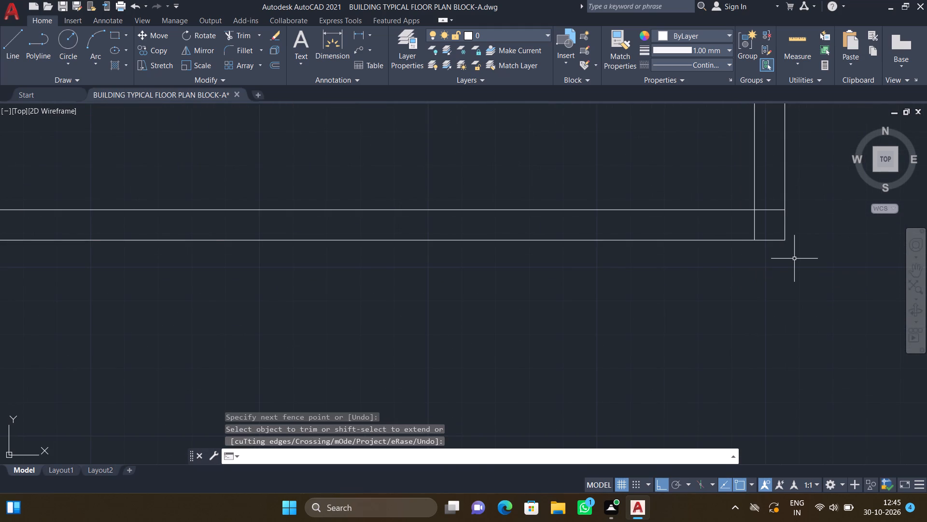
Offset the inner line of the unfinished unit's left wall 15'10" to the right, into the unit.
scroll(756, 262, "down", 5)
scroll(644, 241, "up", 2)
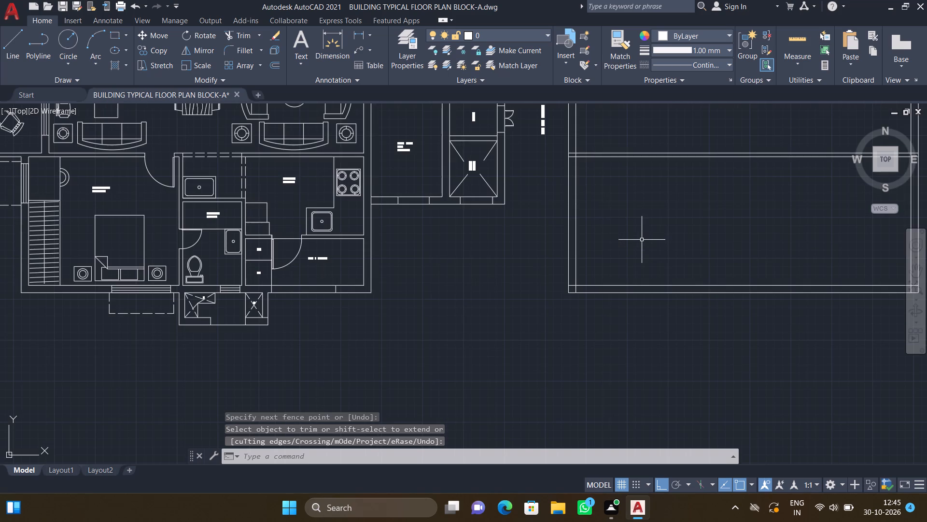
key("o")
key("Return")
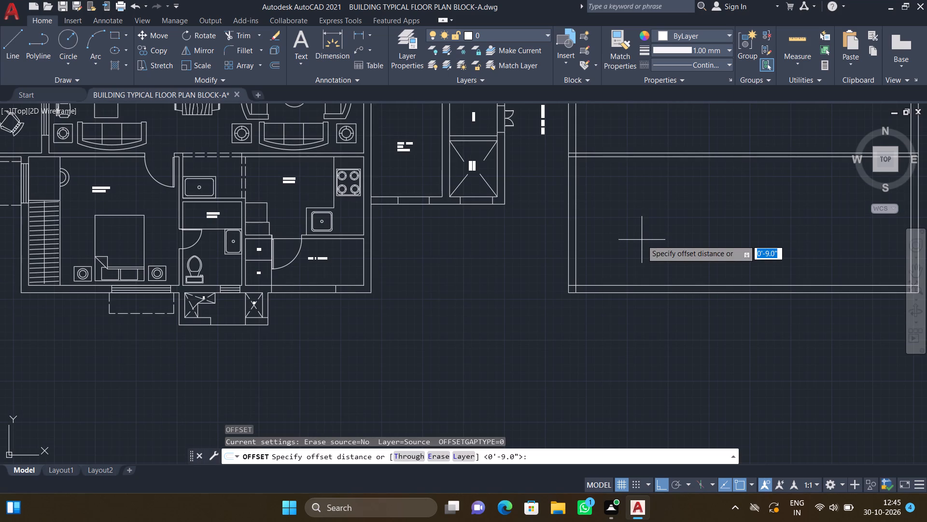
type("15'")
type("10")
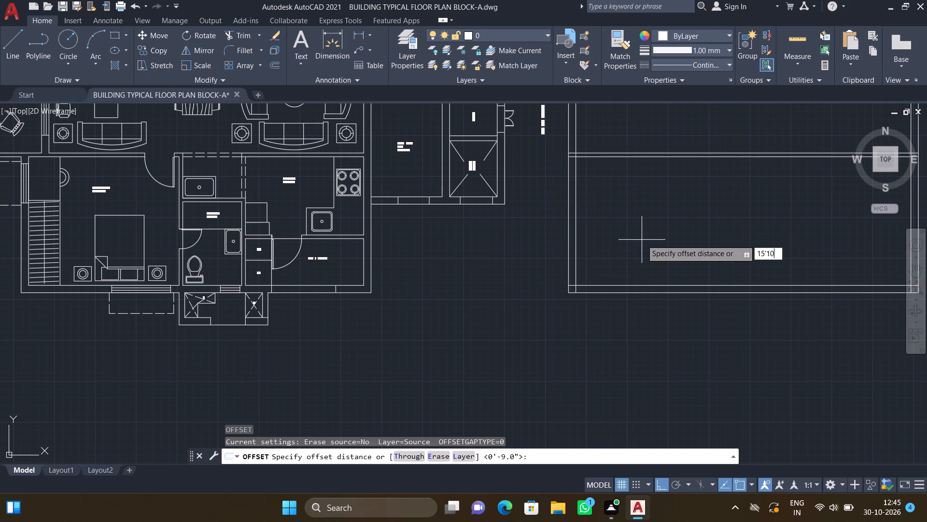
key("shift+quotedbl")
key("Return")
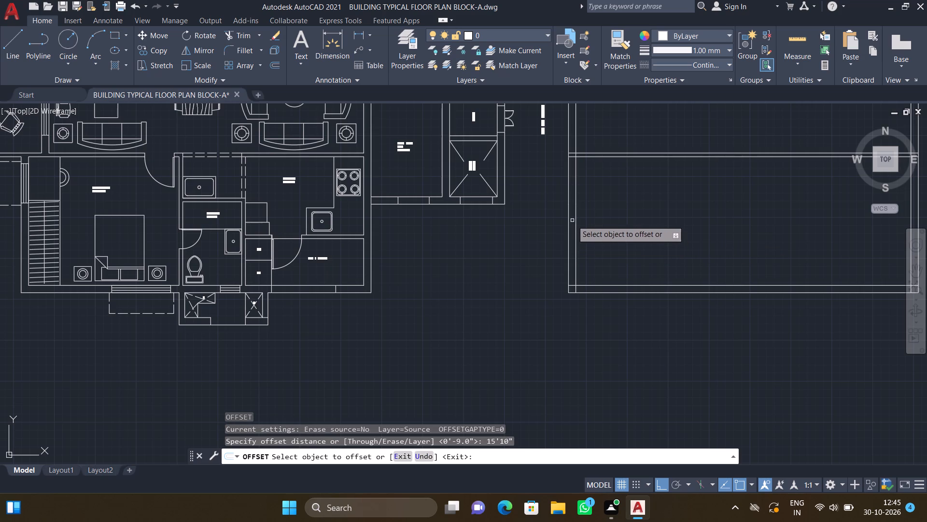
left_click(575, 190)
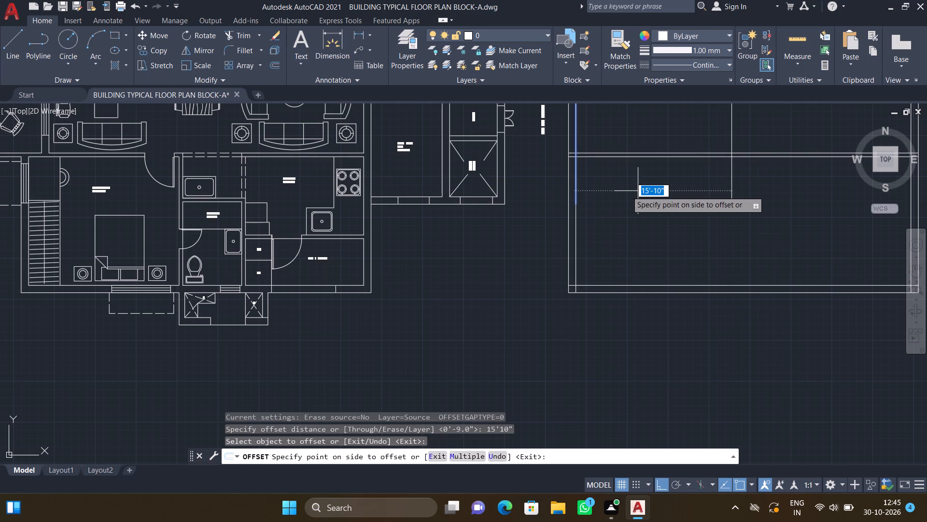
left_click(740, 191)
scroll(739, 189, "down", 1)
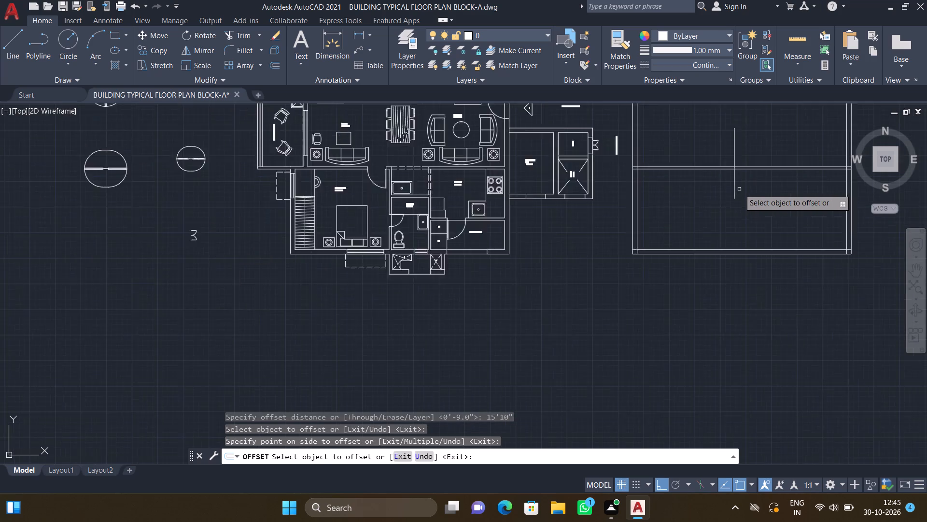
scroll(739, 189, "down", 1)
middle_click_drag(738, 198, 685, 233)
scroll(690, 226, "up", 1)
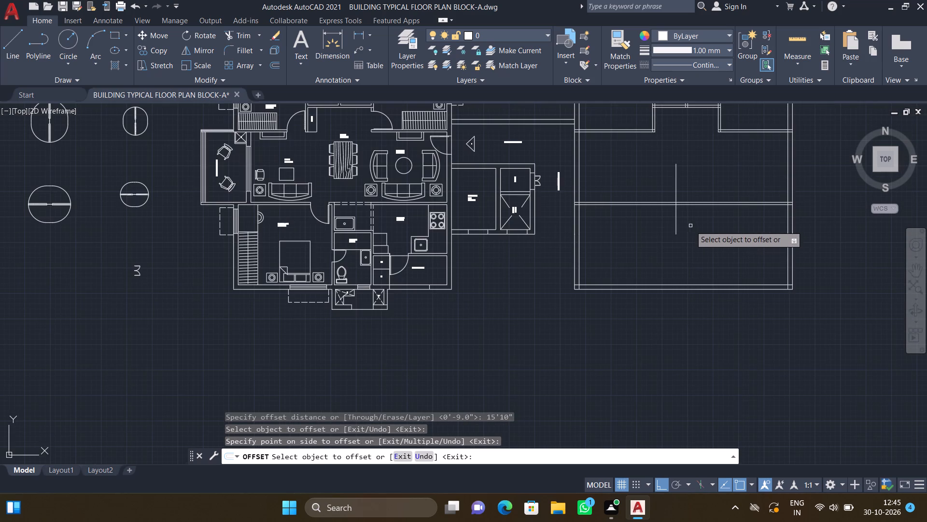
key("Escape")
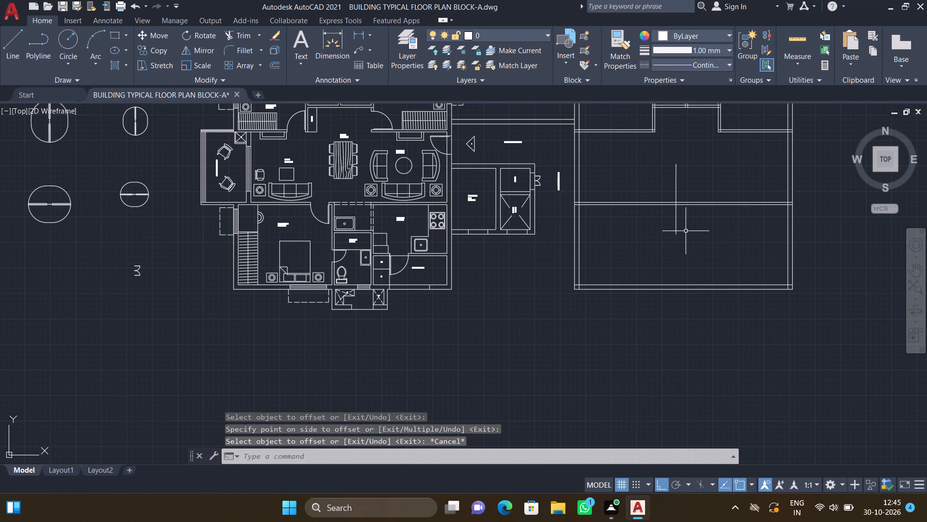
Extend the new vertical line down to the bottom wall's inner line and trim its part above the horizontal partition.
type("ex")
key("Return")
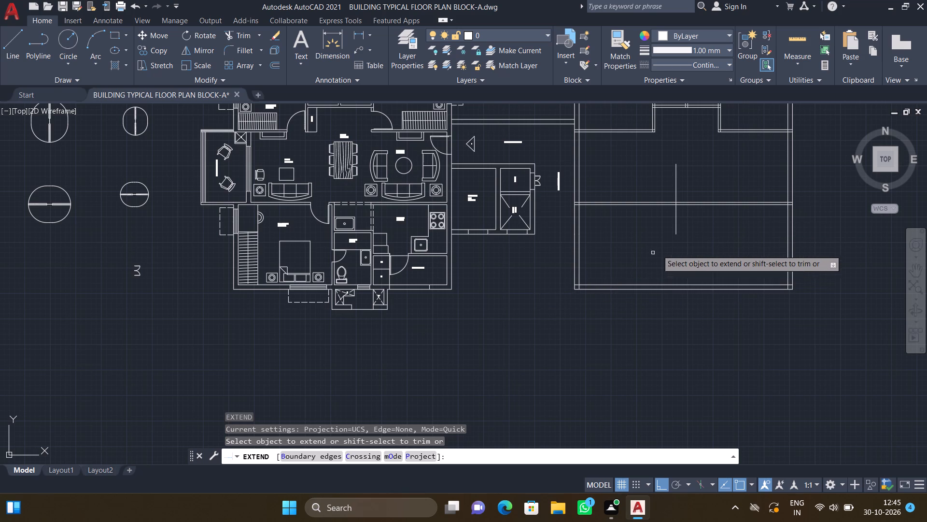
left_click(676, 225)
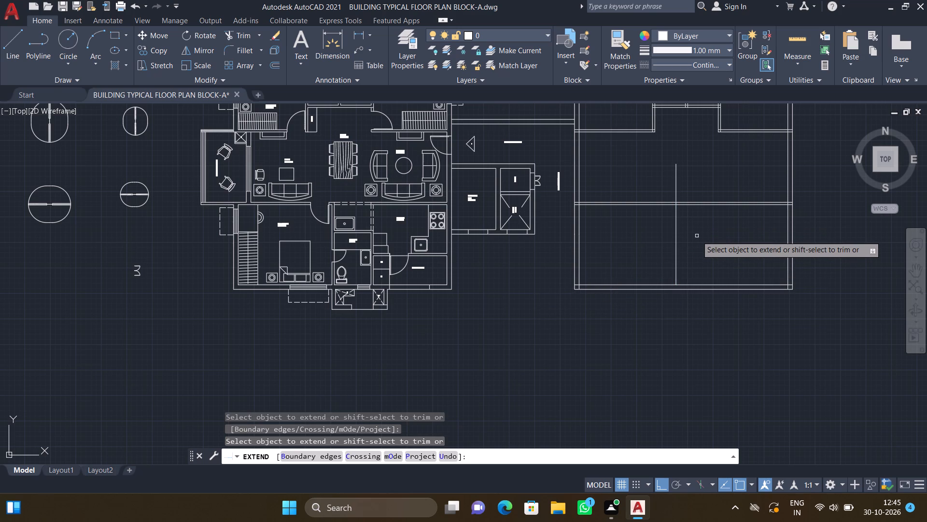
key("Return")
type("tr")
key("Return")
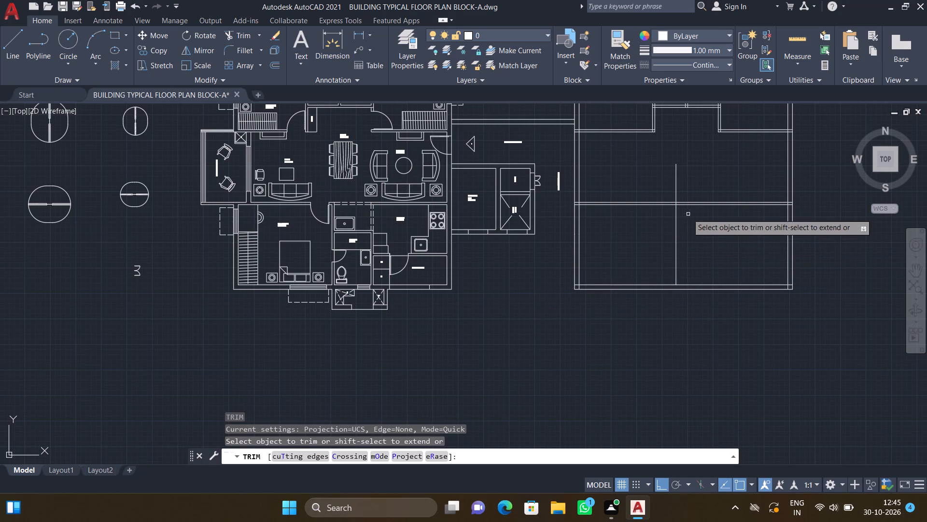
left_click(677, 171)
key("Return")
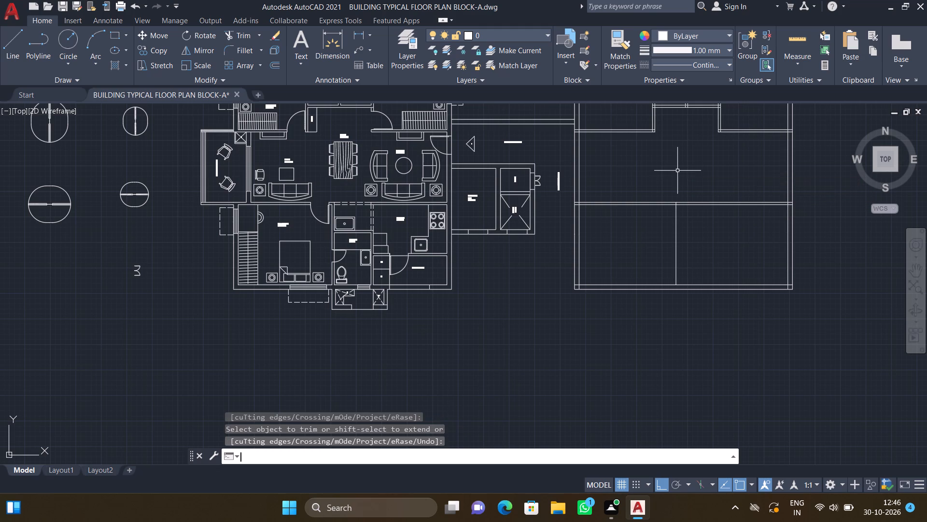
Offset the vertical line between the bottom rooms 4.5" to the right to form a partition wall.
middle_click_drag(689, 252, 604, 232)
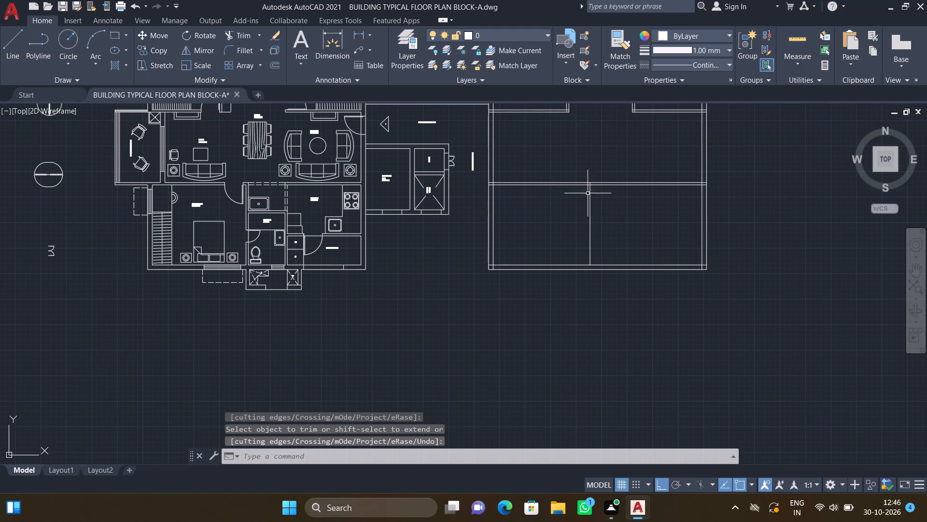
scroll(594, 192, "up", 2)
key("o")
key("Return")
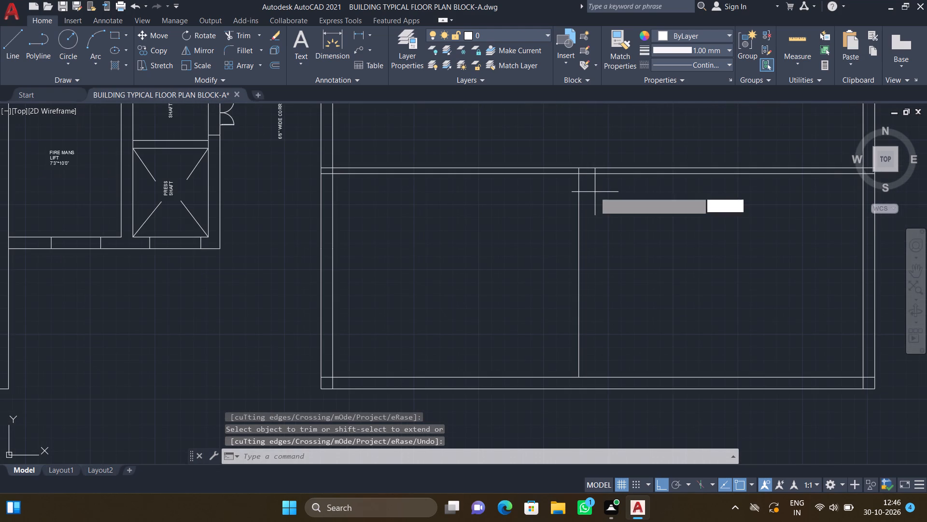
type("4.5\"")
key("Return")
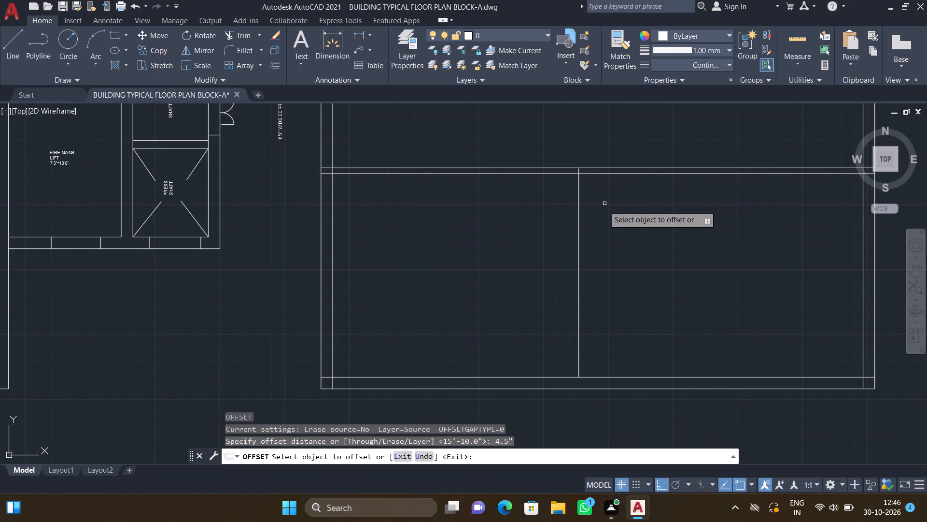
left_click_drag(580, 216, 584, 216)
left_click(601, 213)
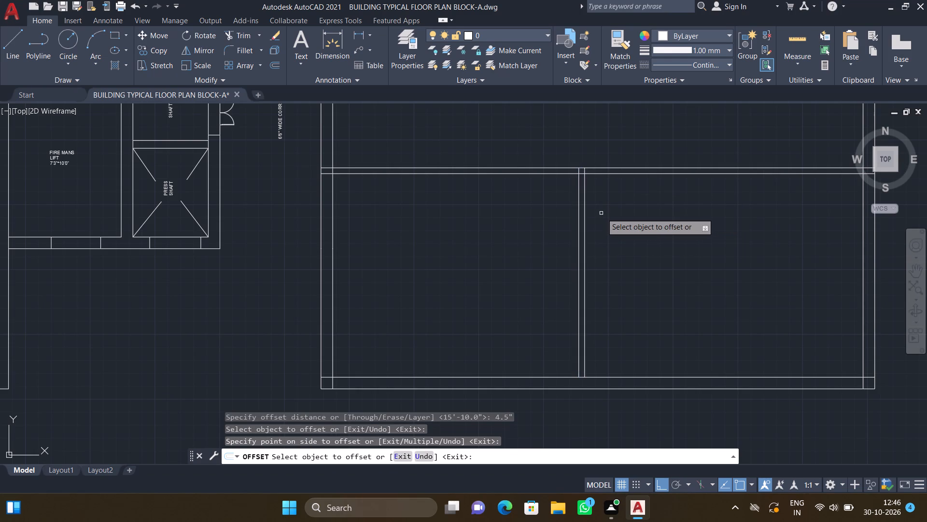
key("Return")
Offset the right line of the new vertical partition 6' to the right to set the middle room's width.
key("o")
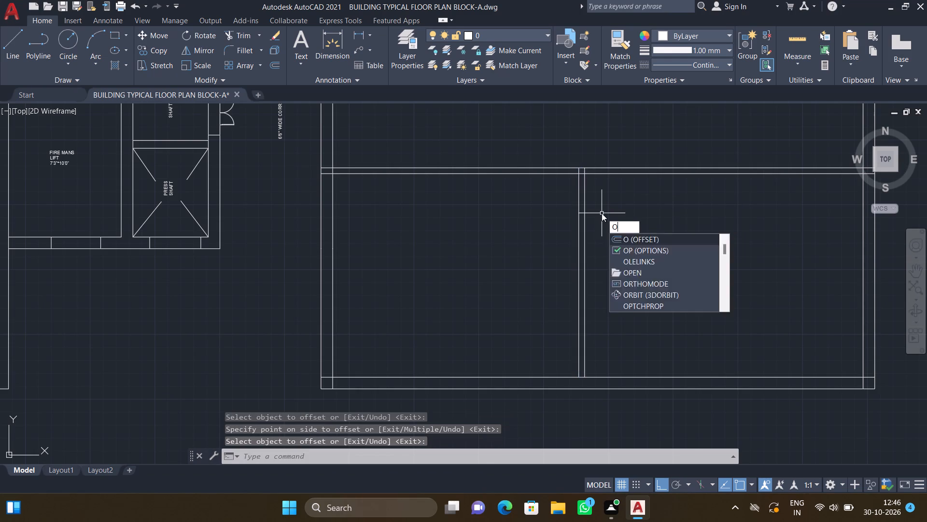
key("Return")
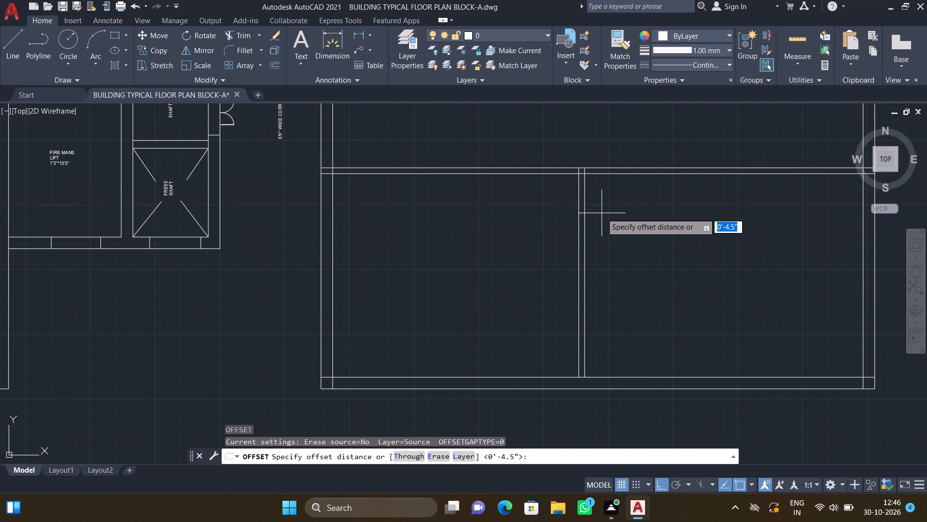
type("6'")
key("Return")
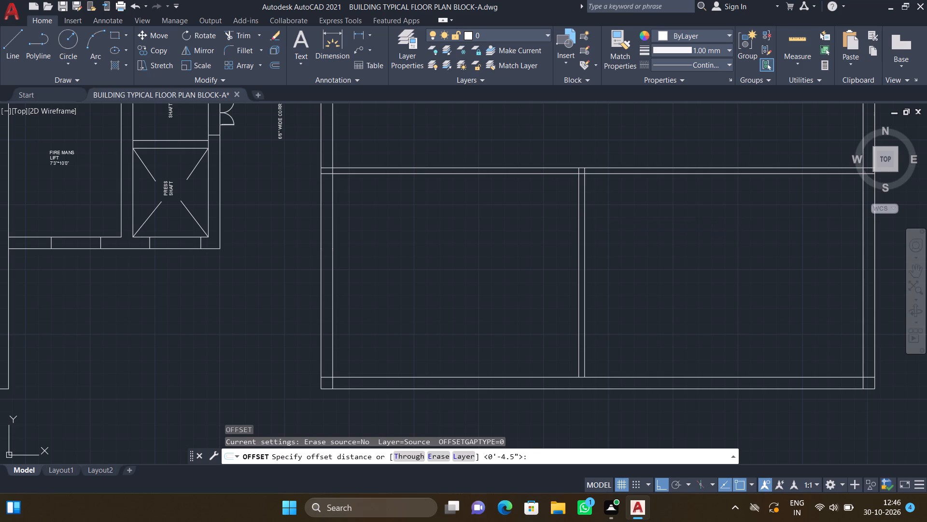
left_click(585, 238)
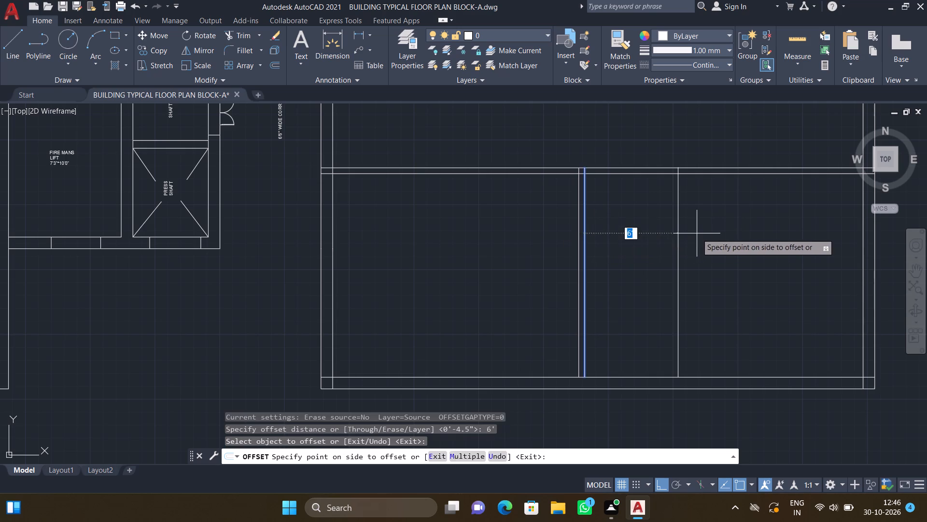
left_click(697, 233)
key("Return")
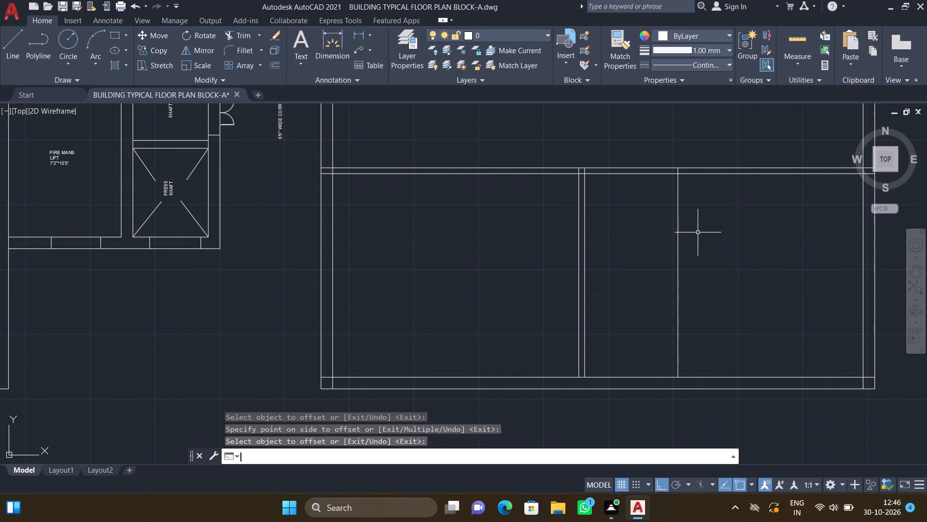
Offset the vertical line on the middle room's right side 4.5" to the right to form the second partition wall.
key("o")
key("Return")
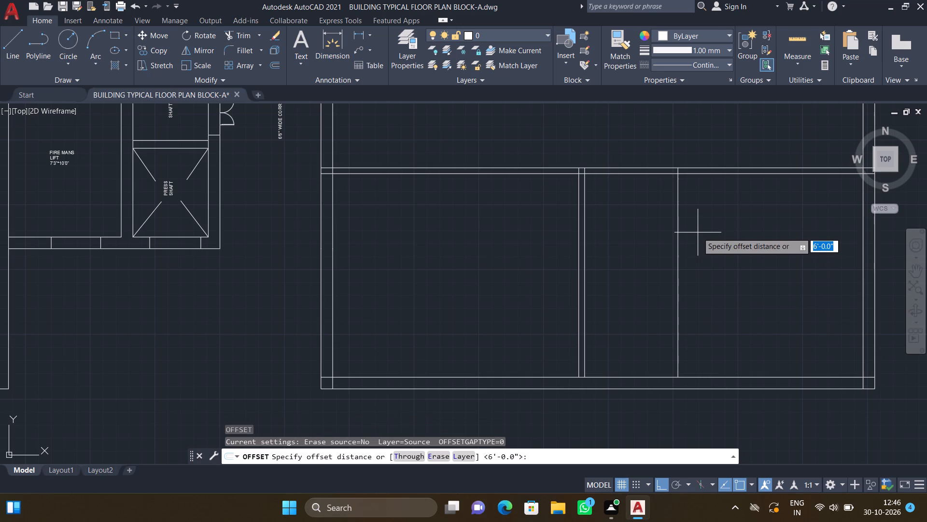
type("4.5\"")
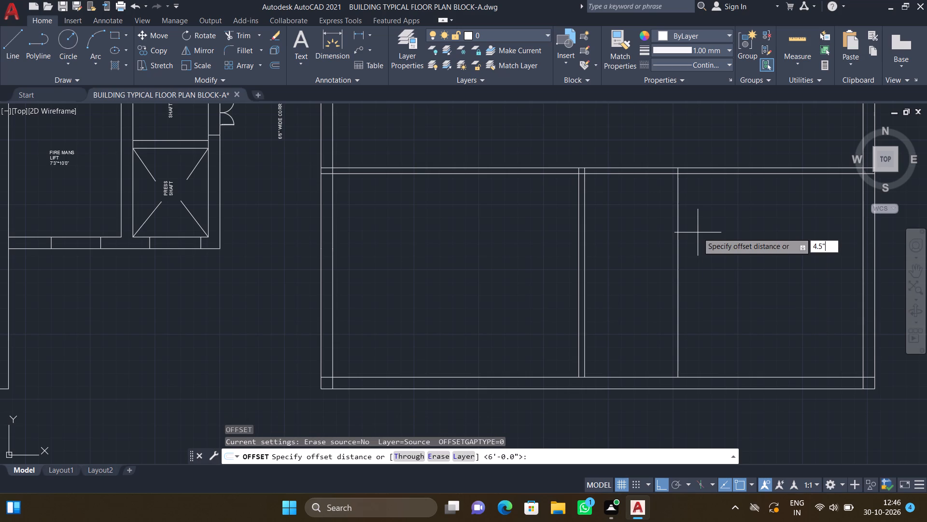
key("Return")
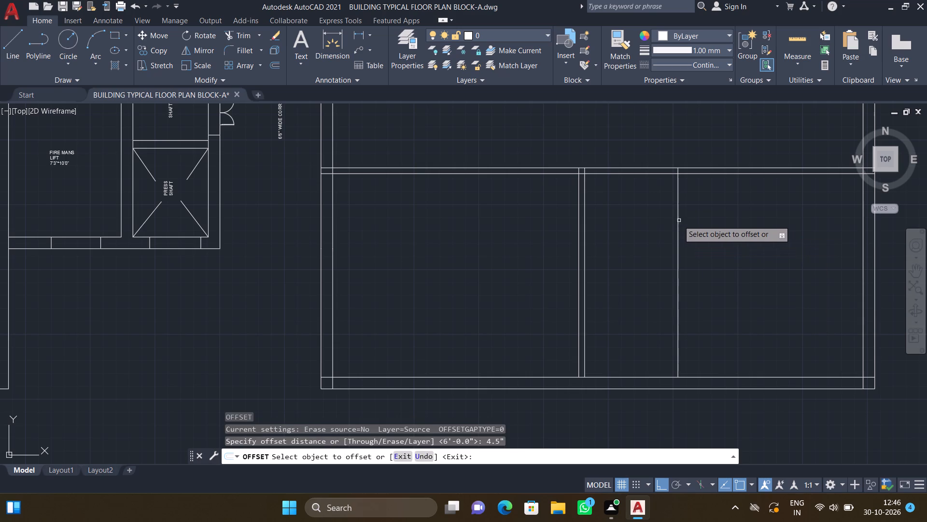
left_click_drag(678, 220, 695, 220)
left_click(716, 220)
key("Return")
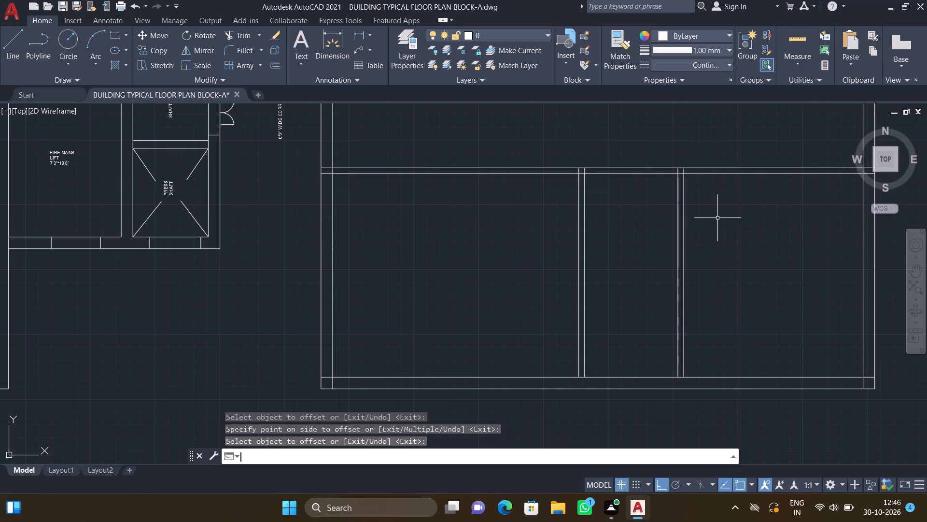
Offset the inner line of the bottom exterior wall 4'9" upward across the bottom rooms.
scroll(720, 212, "down", 2)
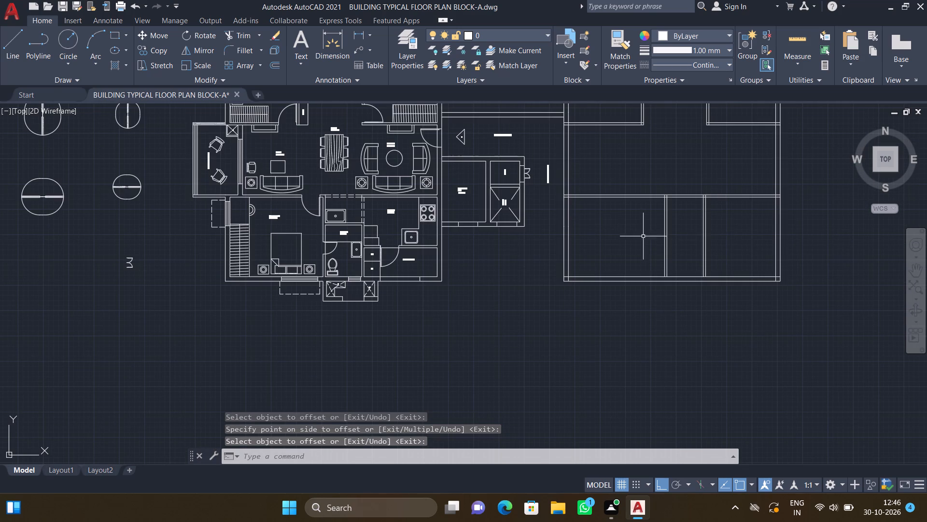
scroll(736, 238, "up", 2)
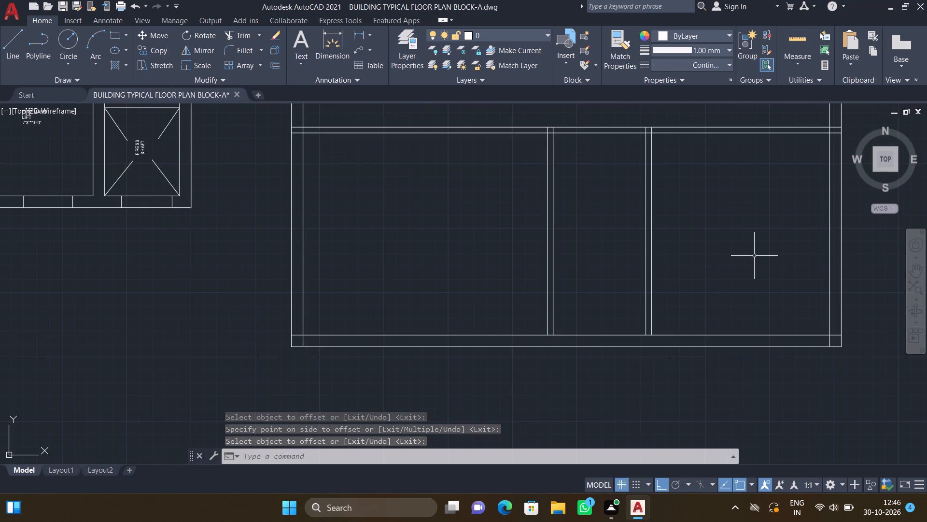
key("o")
key("Return")
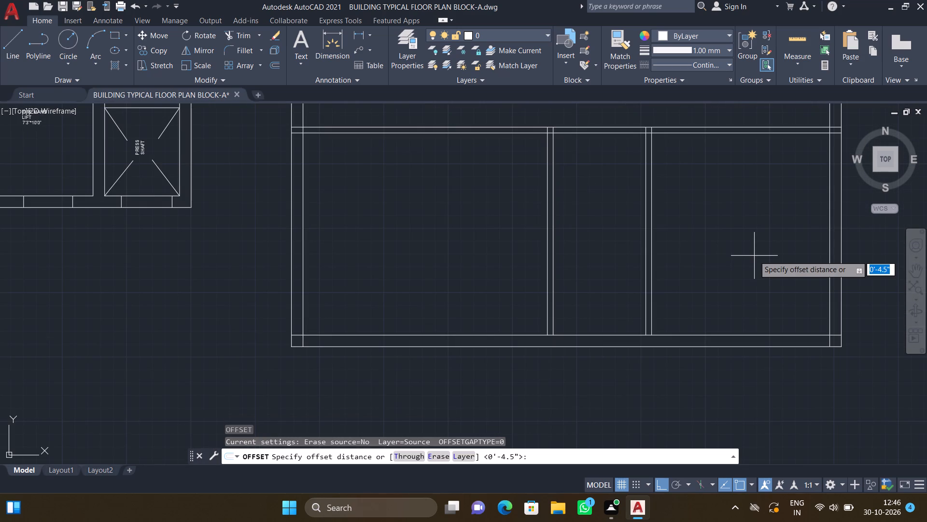
type("4'")
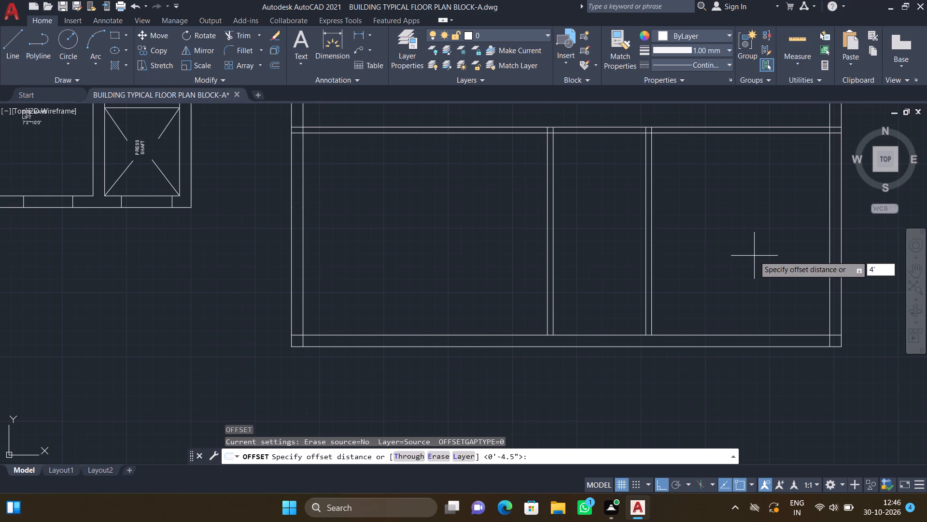
key("9")
key("shift+quotedbl")
key("Return")
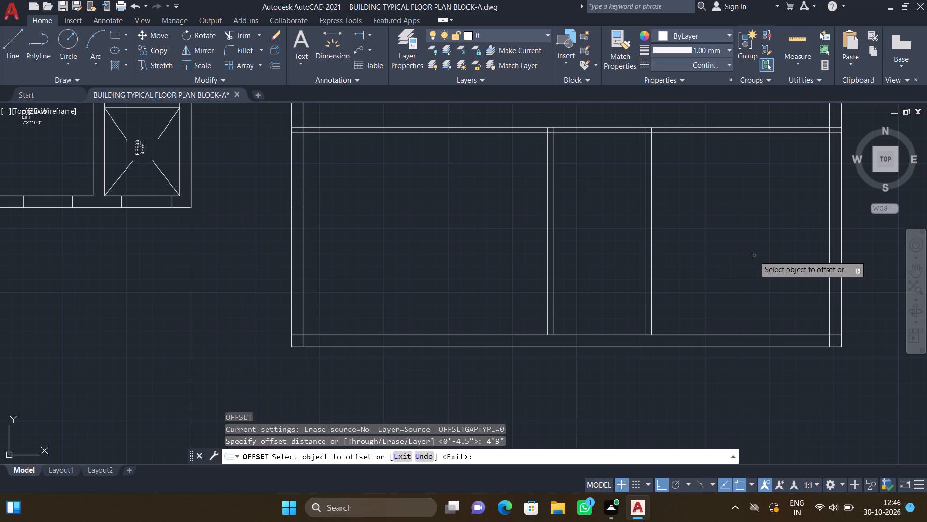
left_click(758, 334)
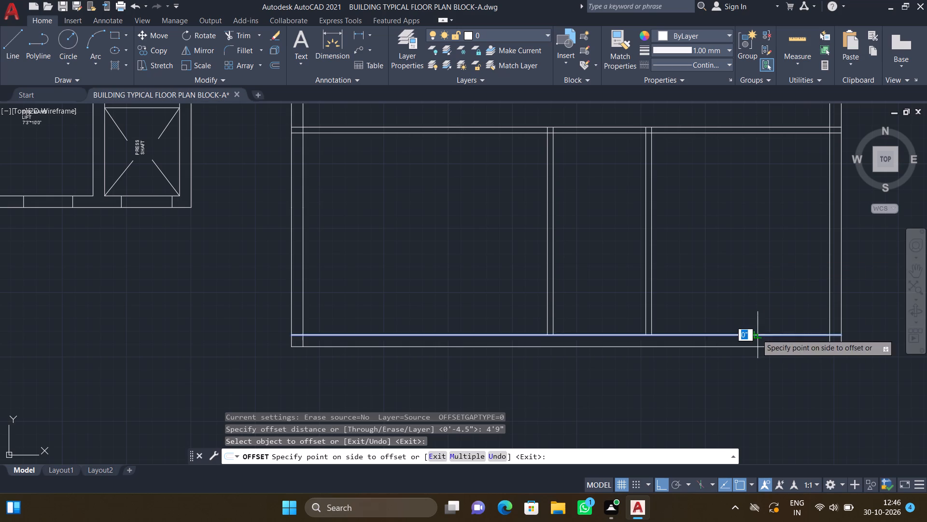
left_click(731, 259)
key("Return")
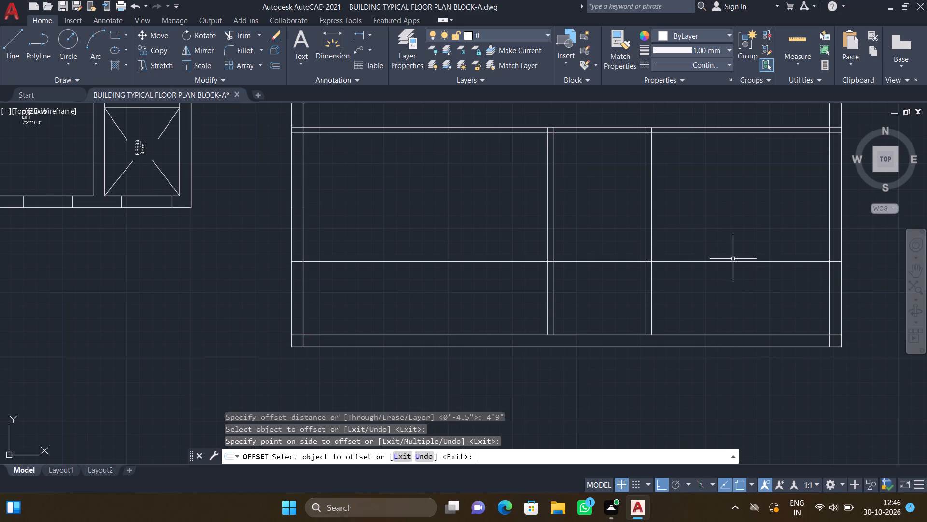
Trim the new horizontal line out of the middle room, left partition, left room and left exterior wall, keeping only the right room's part.
key("t")
key("r")
key("Return")
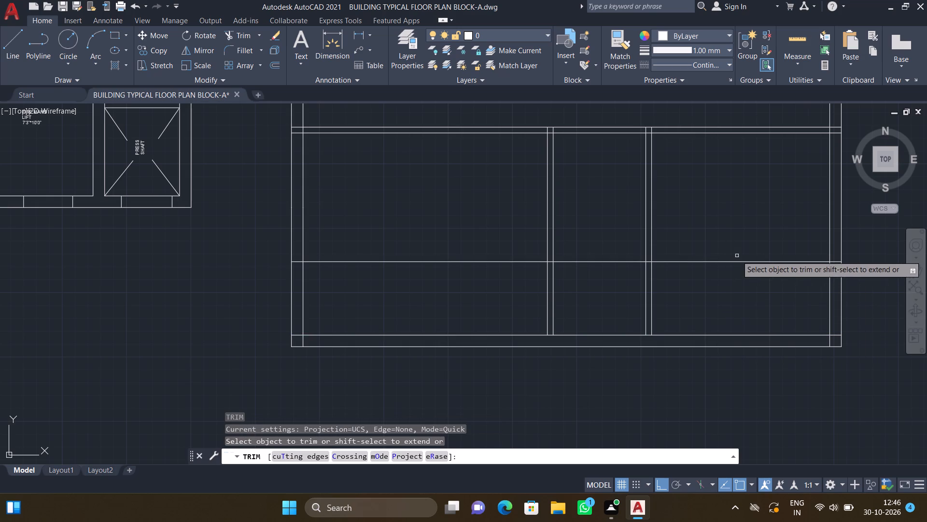
left_click_drag(588, 250, 605, 281)
left_click(605, 282)
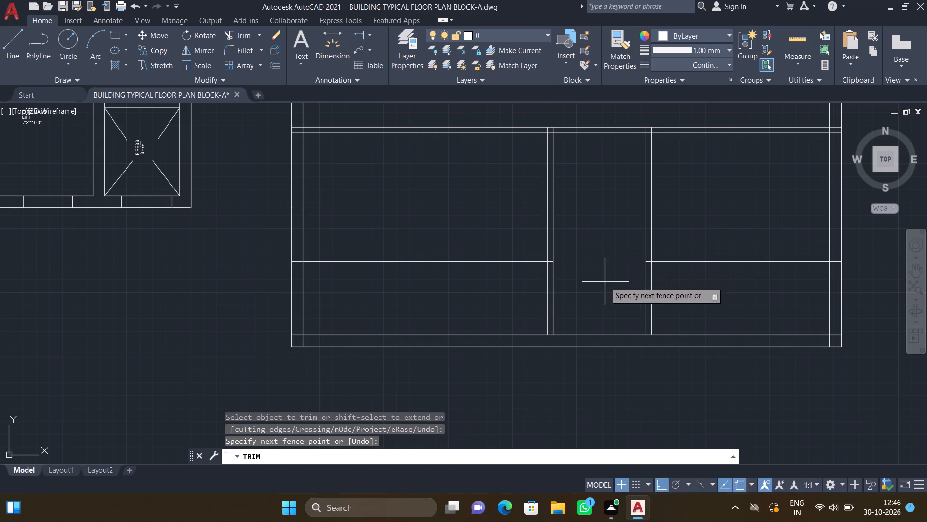
left_click(575, 258)
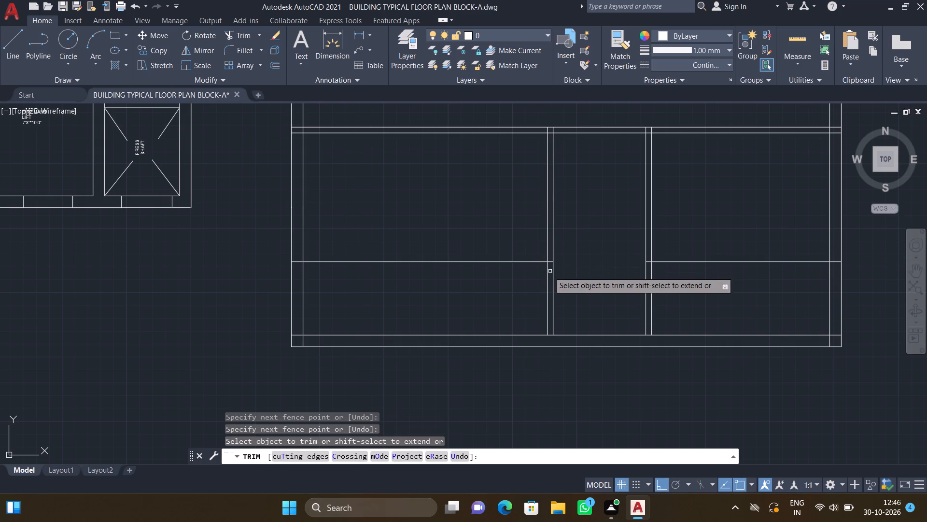
left_click_drag(511, 247, 511, 275)
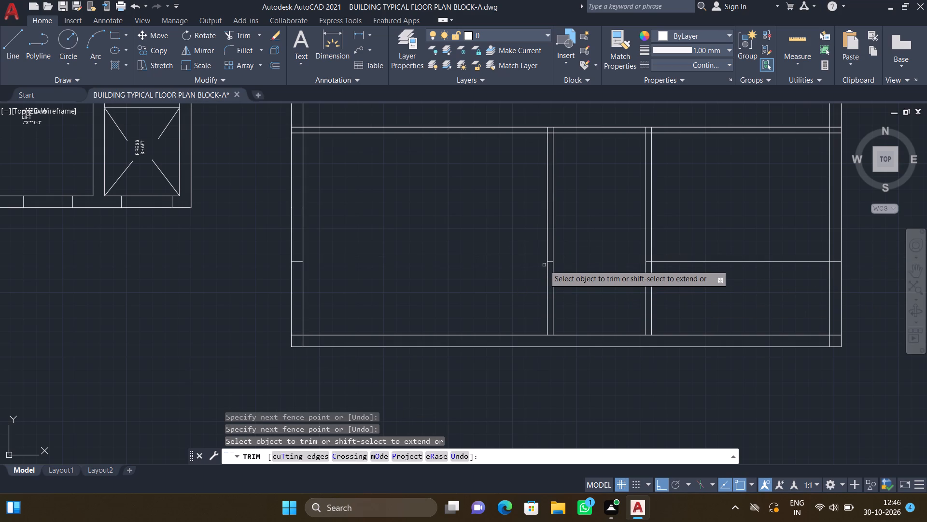
scroll(544, 265, "up", 4)
left_click_drag(556, 241, 559, 261)
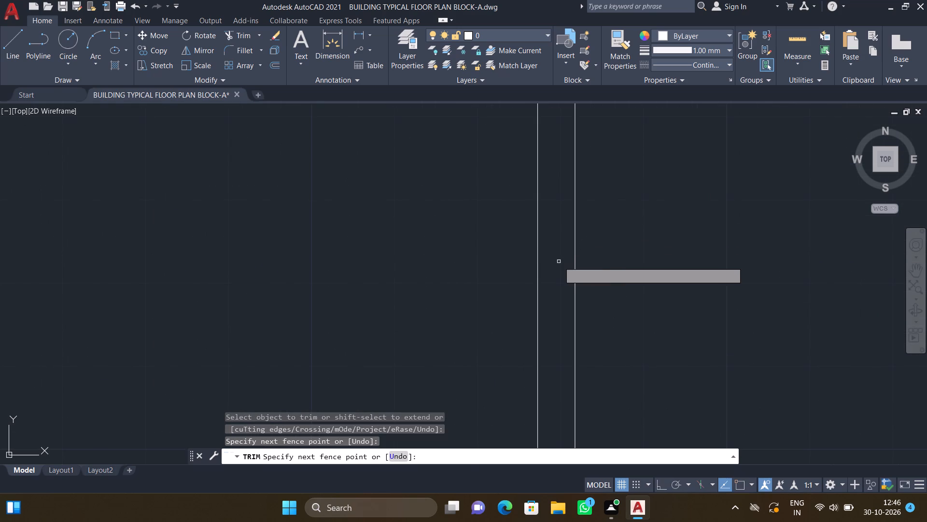
scroll(555, 263, "down", 4)
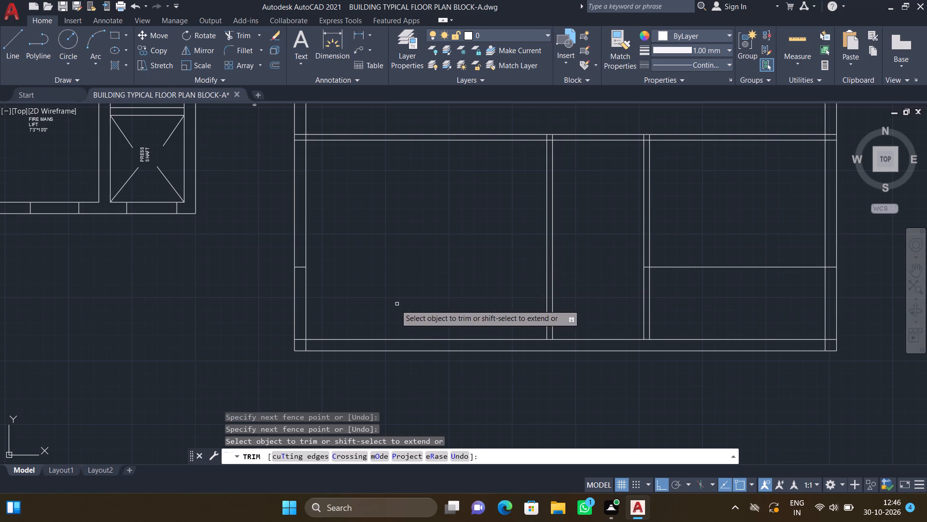
scroll(302, 264, "up", 3)
left_click(290, 271)
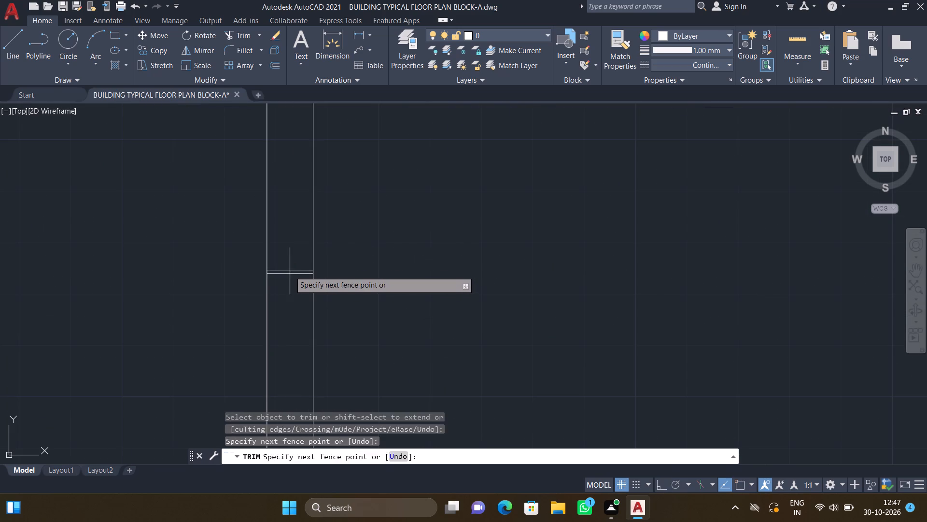
left_click(290, 285)
key("Return")
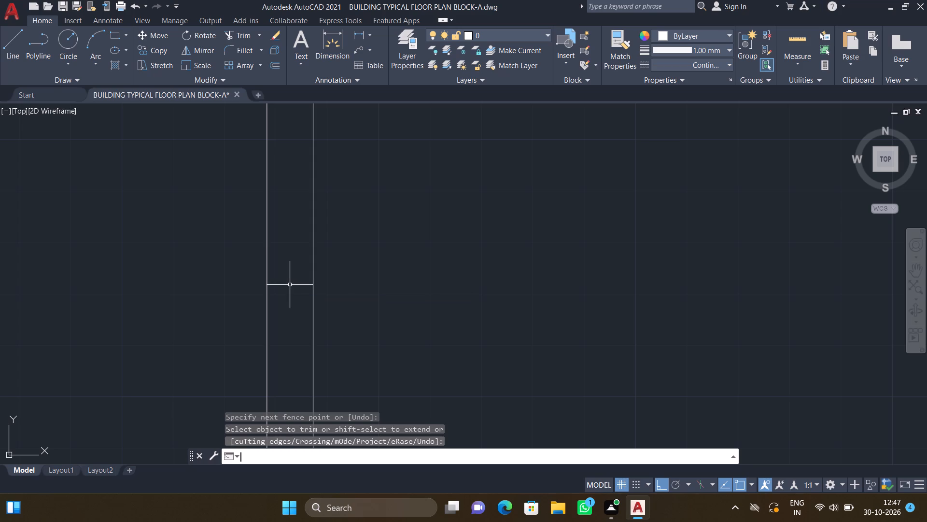
Offset the right room's horizontal line 4.5" upward to form a partition wall.
scroll(302, 291, "down", 3)
scroll(493, 309, "down", 1)
middle_click_drag(493, 309, 345, 303)
scroll(475, 277, "up", 2)
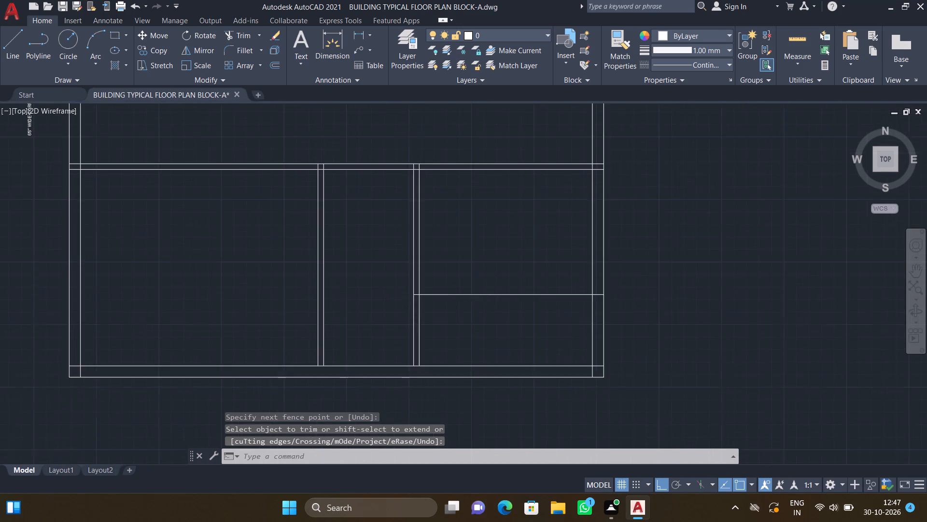
key("o")
key("Return")
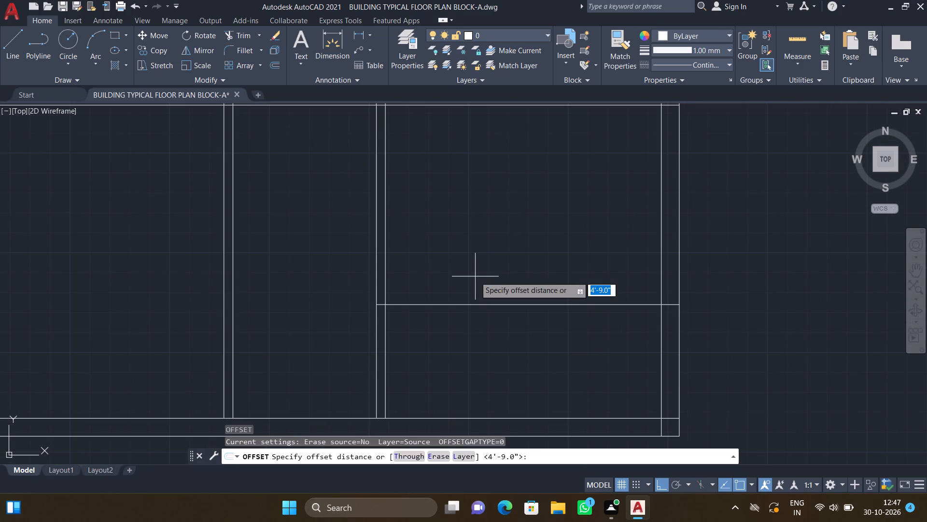
type("4.5\"")
key("Return")
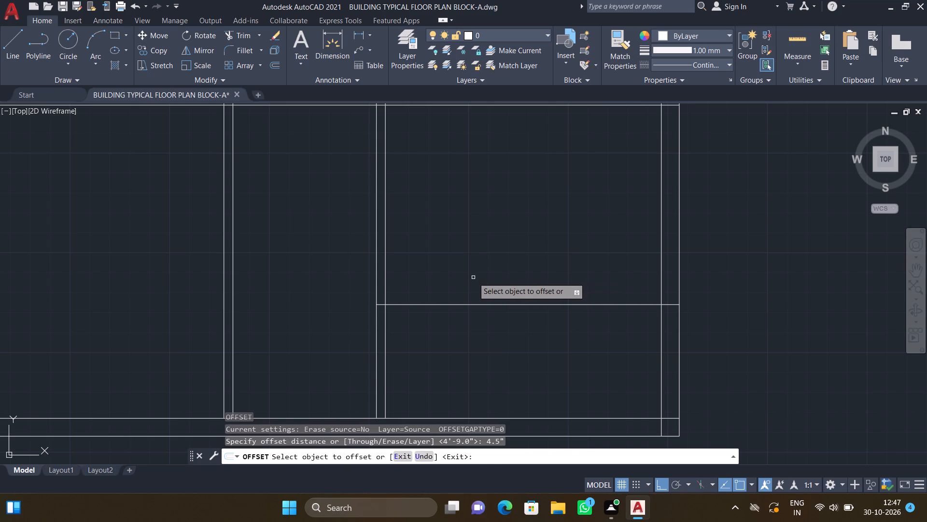
left_click_drag(489, 303, 487, 298)
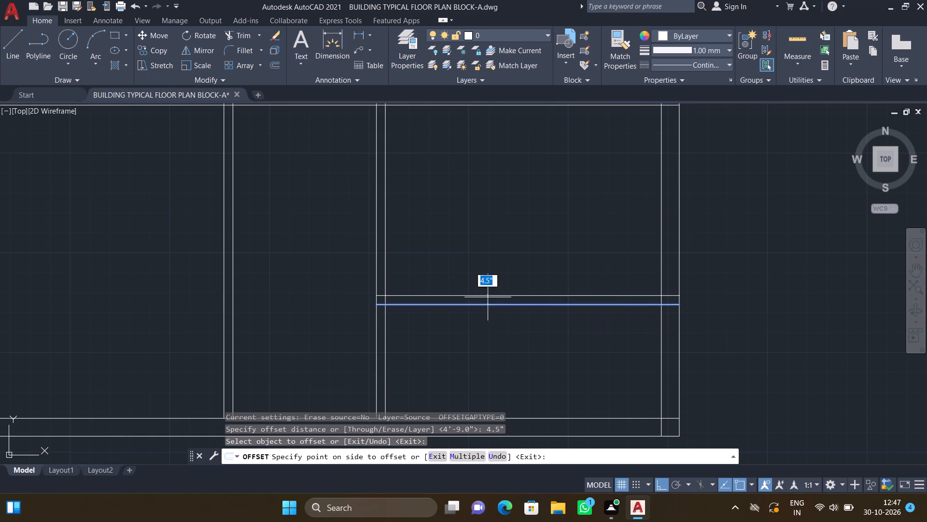
left_click(493, 274)
key("Return")
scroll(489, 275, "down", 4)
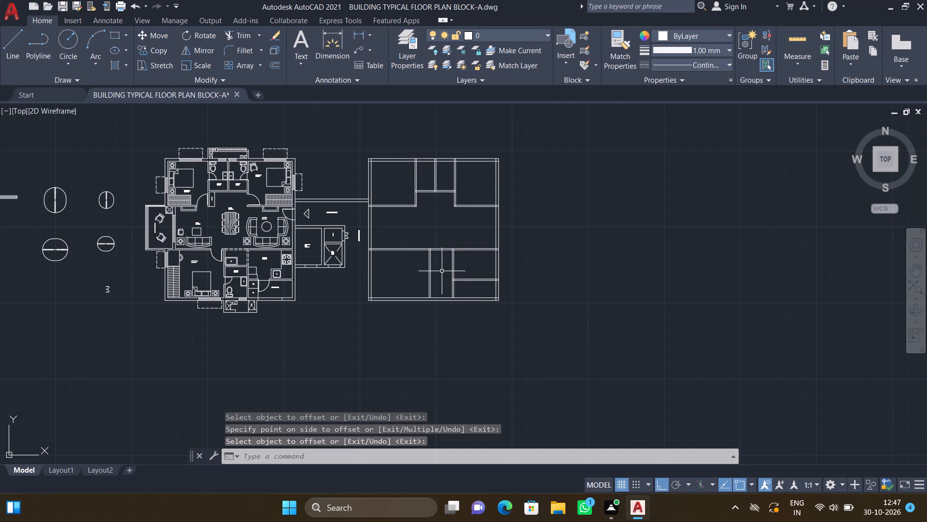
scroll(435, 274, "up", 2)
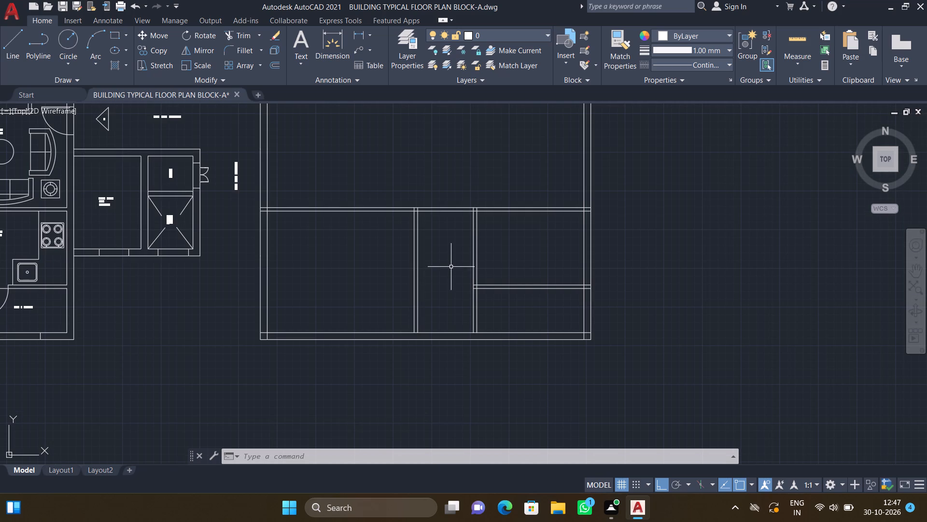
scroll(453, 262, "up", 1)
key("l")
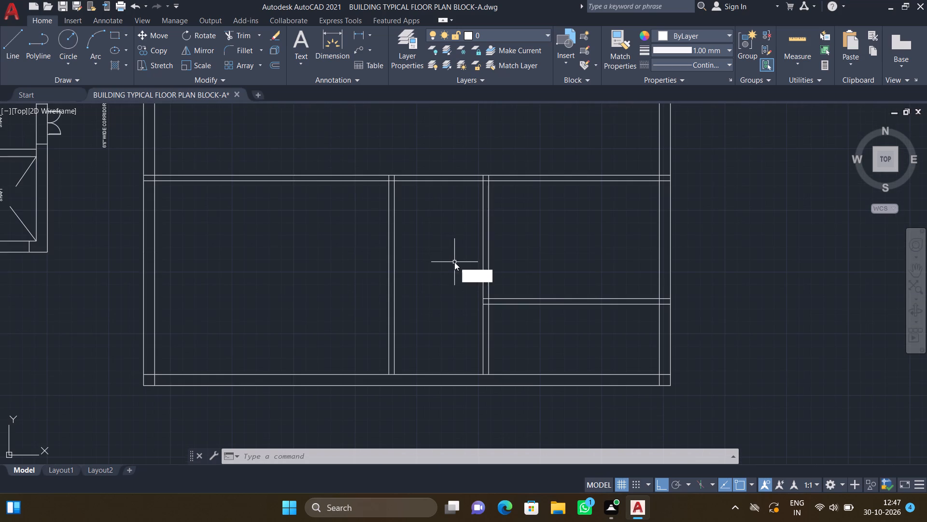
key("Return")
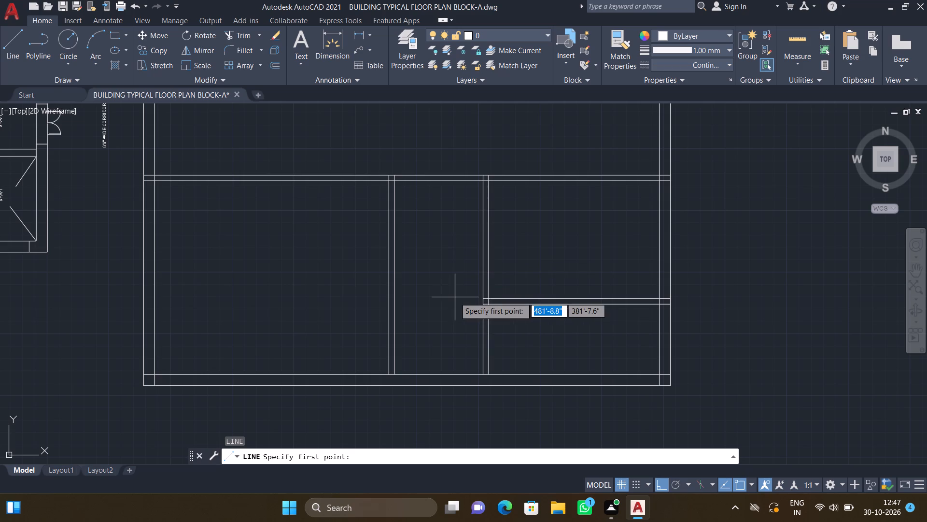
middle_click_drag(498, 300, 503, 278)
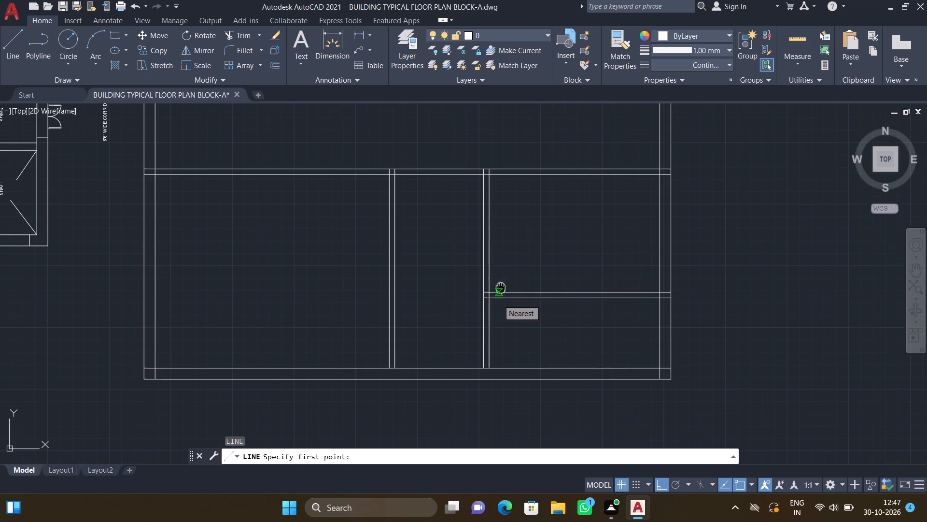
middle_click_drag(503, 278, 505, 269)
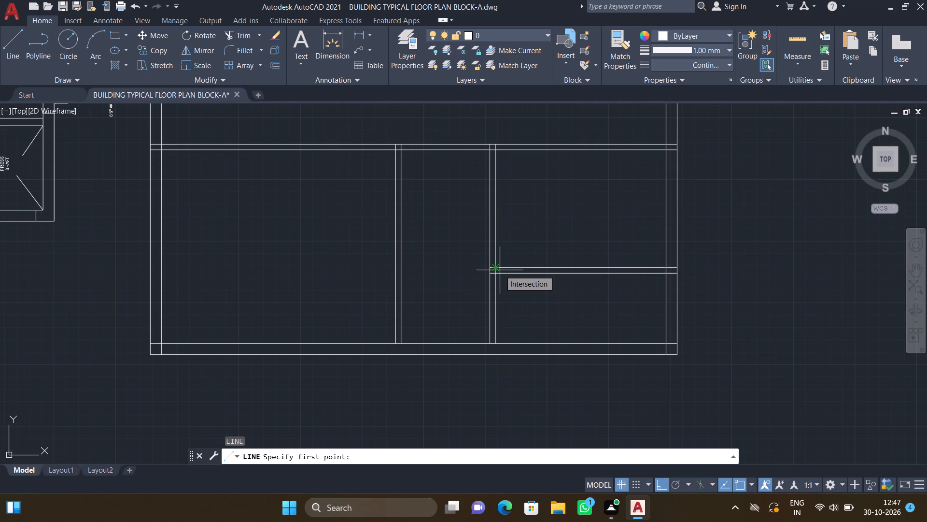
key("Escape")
Offset the inner line of the bottom exterior wall 9' upward across the bottom rooms.
key("o")
key("Return")
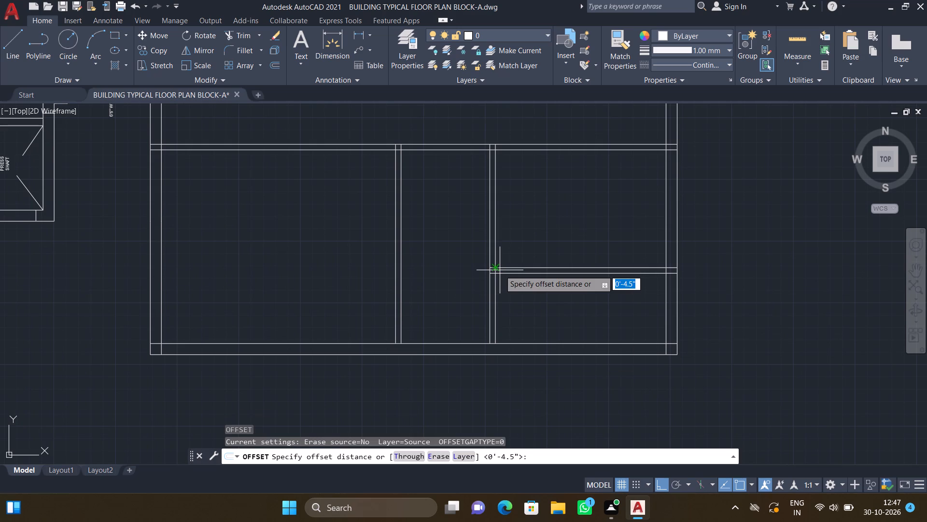
type("9'")
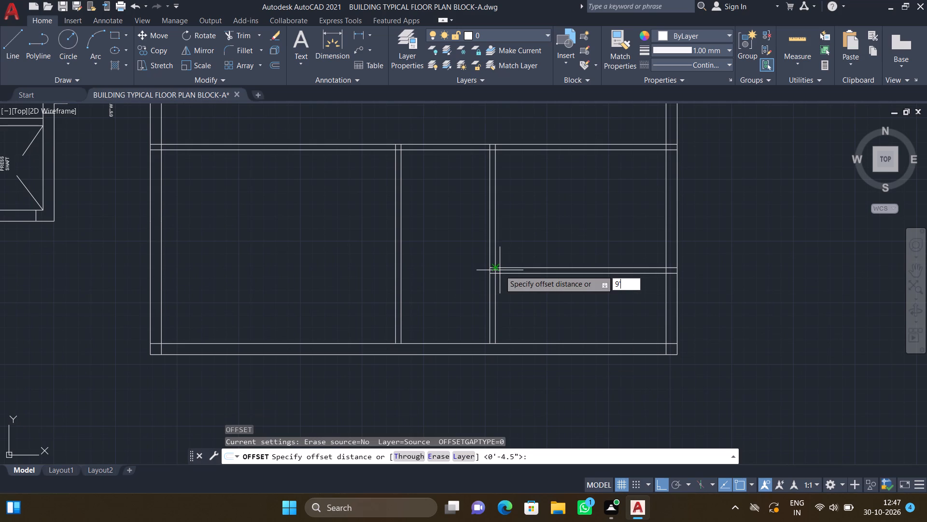
key("Return")
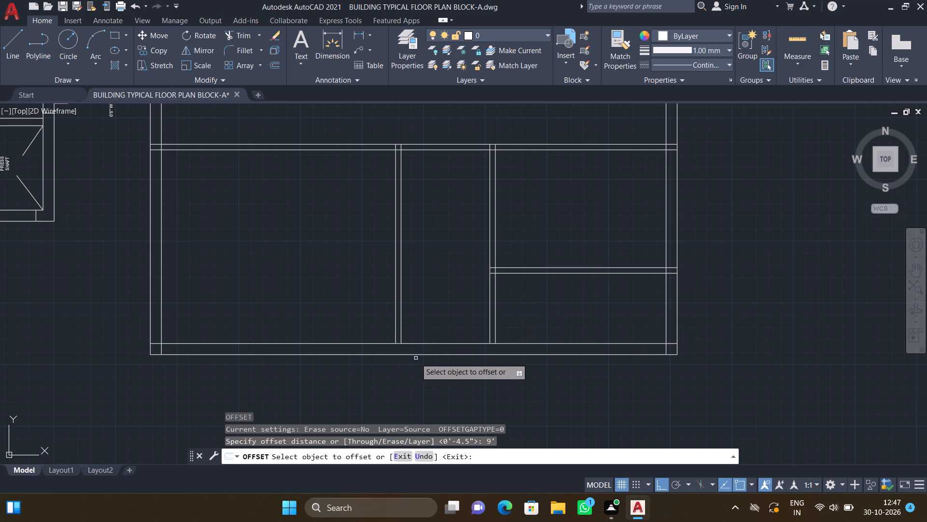
double_click(430, 345)
left_click(433, 259)
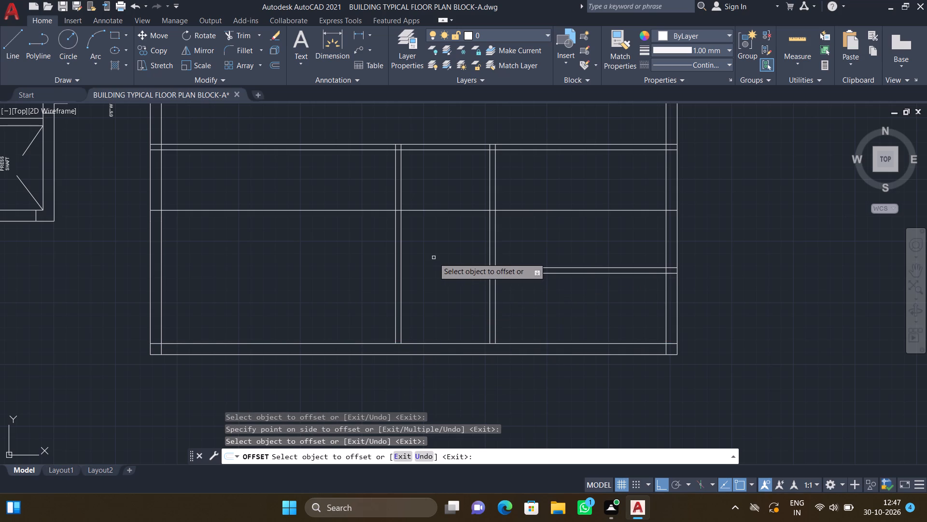
key("Return")
Trim the 9' offset line out of the right room and the right exterior wall.
type("tr")
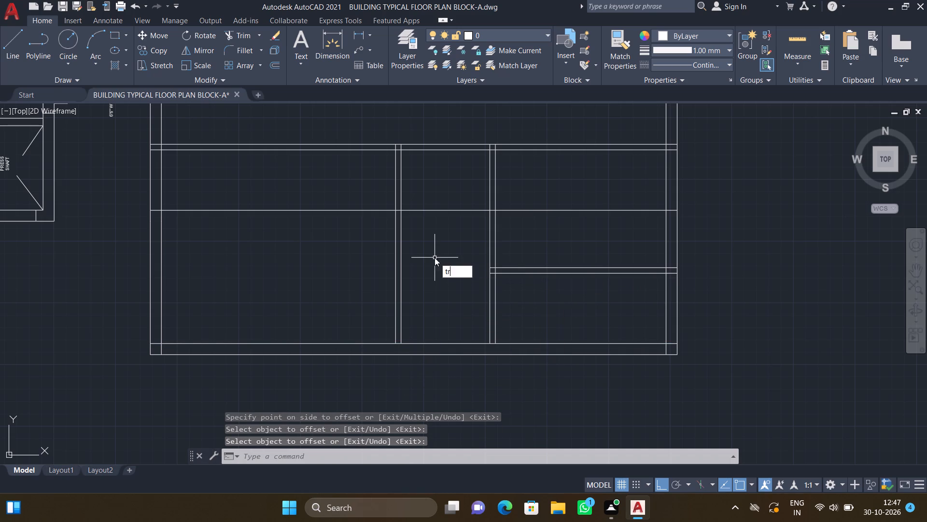
key("Return")
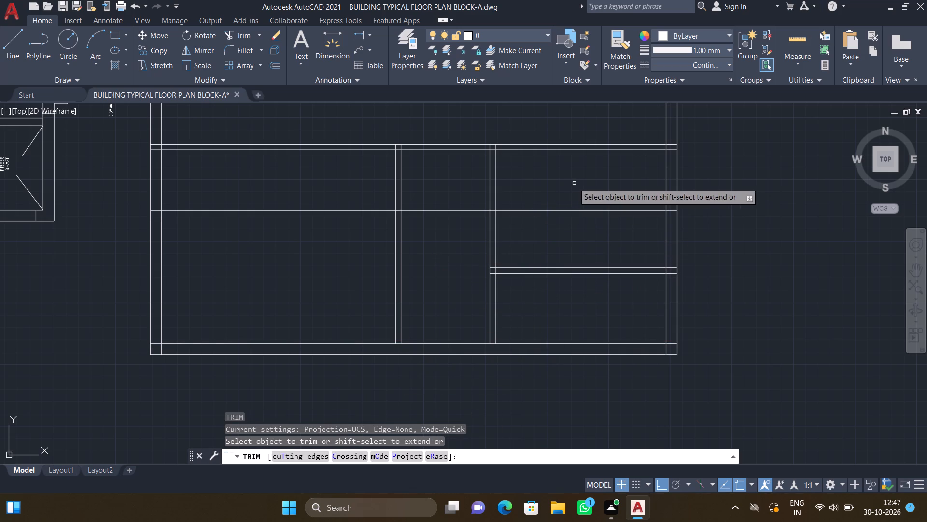
left_click_drag(573, 183, 579, 219)
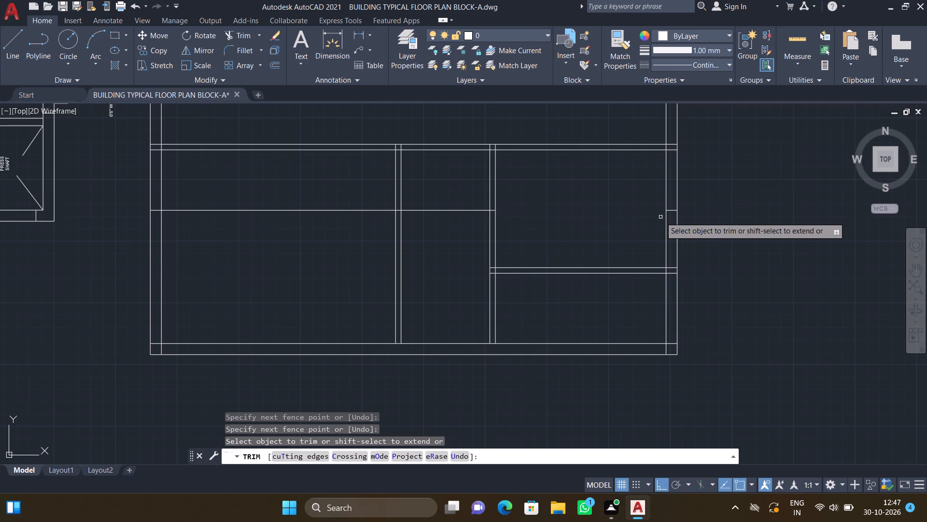
scroll(709, 200, "up", 1)
scroll(652, 218, "up", 2)
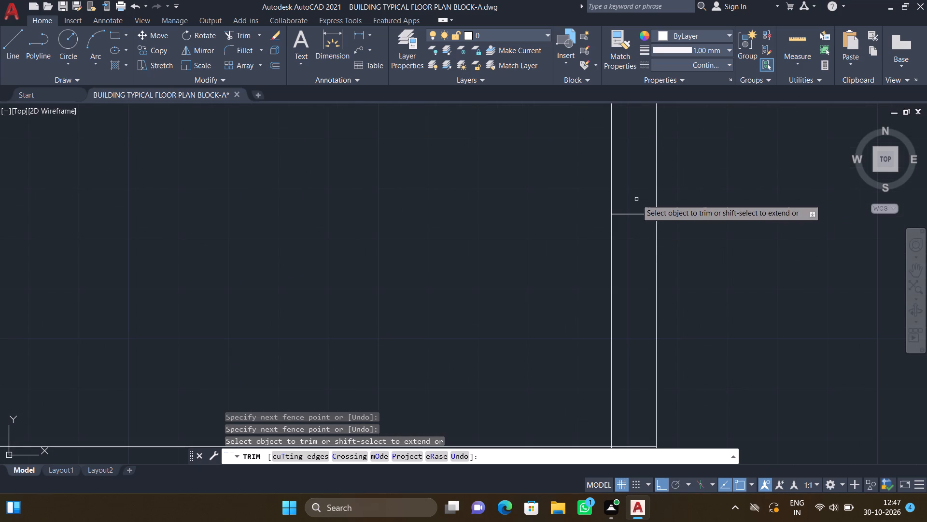
left_click_drag(636, 199, 649, 232)
key("Return")
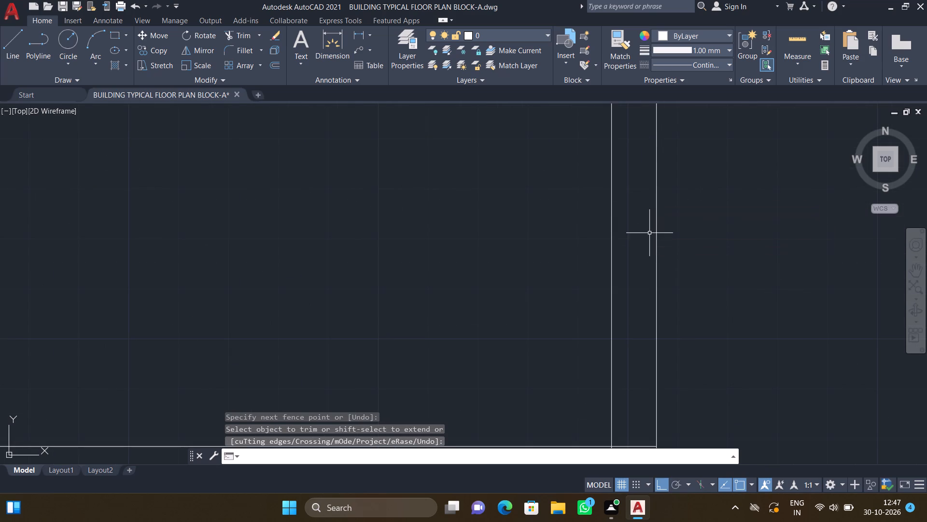
Trim the 9' offset line out of the left room and the left exterior wall.
scroll(647, 234, "down", 5)
middle_click_drag(626, 246, 790, 215)
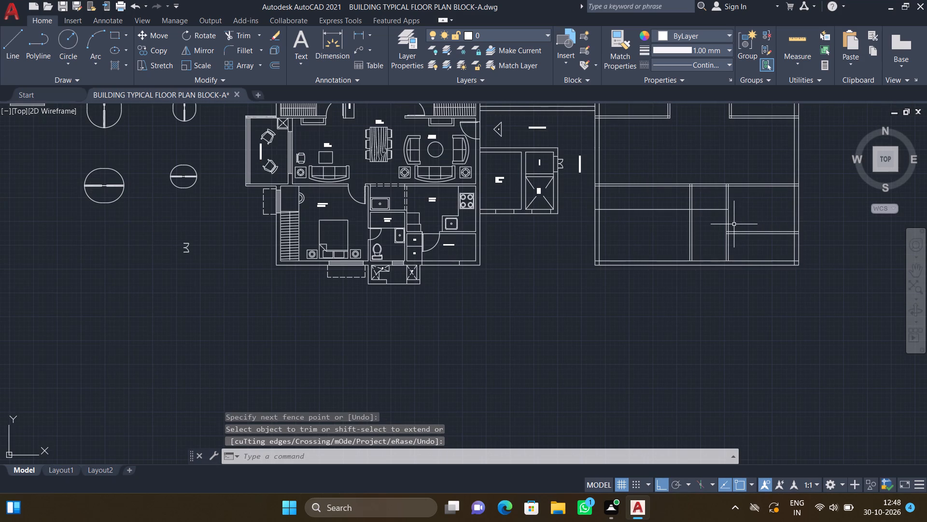
scroll(660, 218, "up", 1)
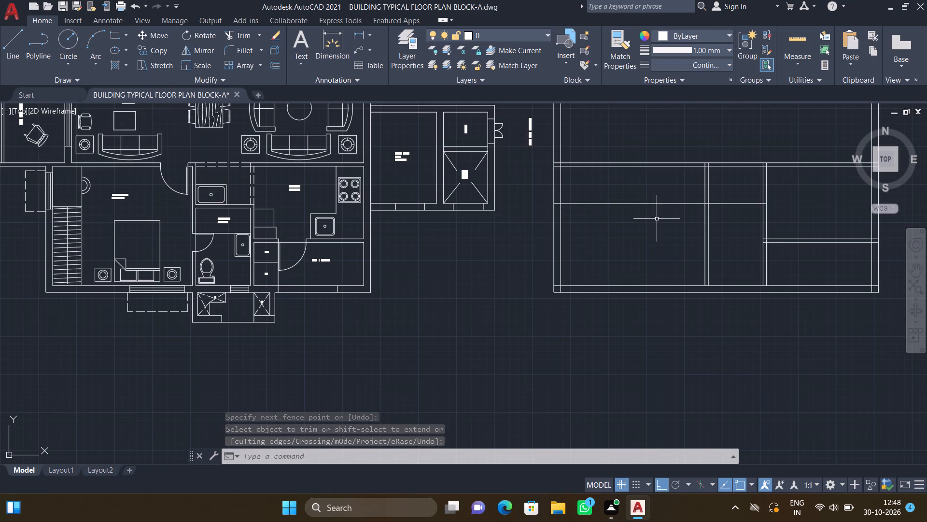
type("tr")
key("Return")
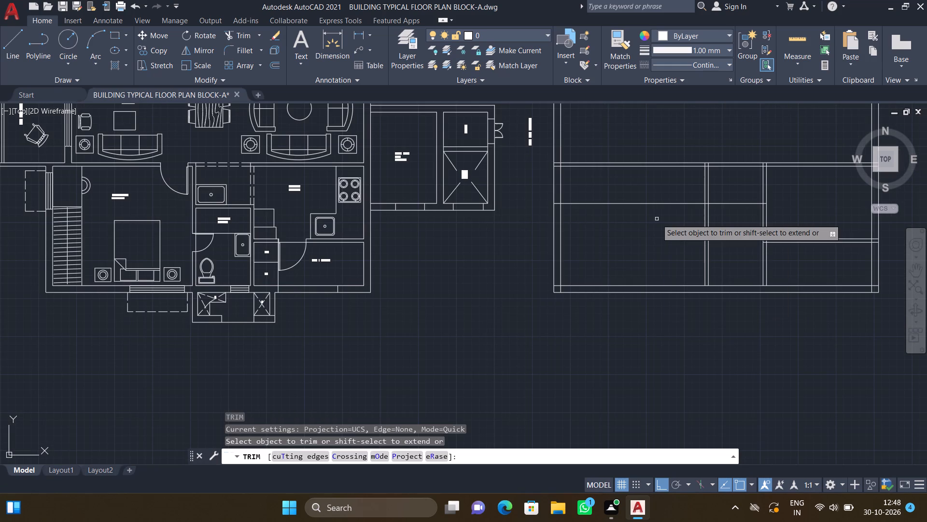
left_click_drag(640, 194, 646, 227)
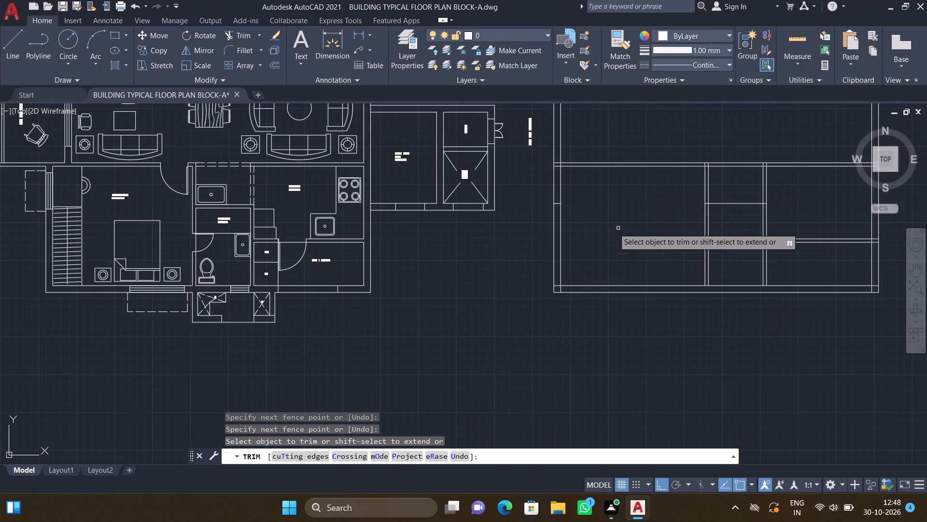
scroll(548, 199, "up", 2)
left_click(564, 208)
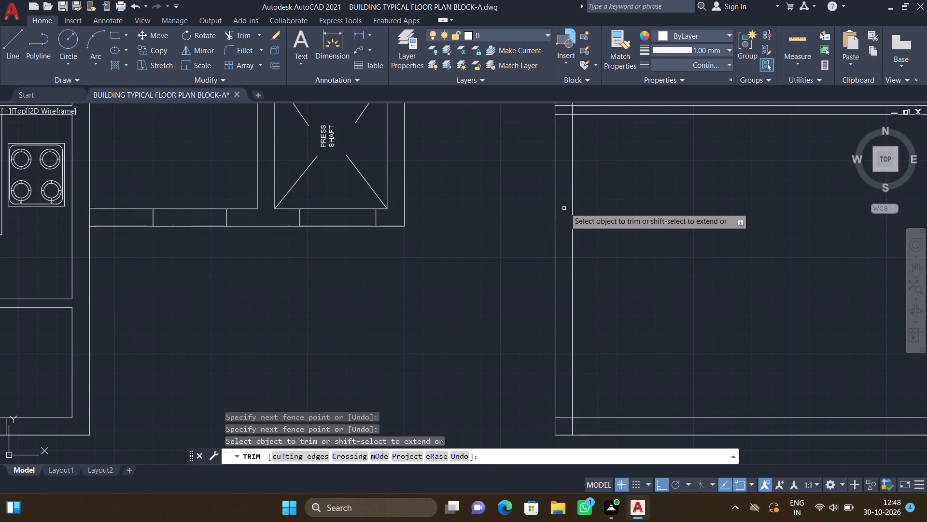
key("Return")
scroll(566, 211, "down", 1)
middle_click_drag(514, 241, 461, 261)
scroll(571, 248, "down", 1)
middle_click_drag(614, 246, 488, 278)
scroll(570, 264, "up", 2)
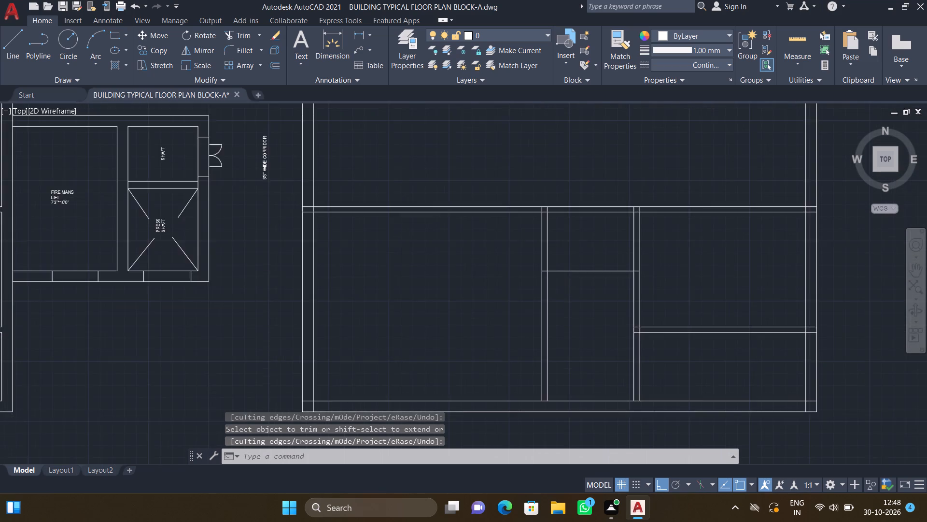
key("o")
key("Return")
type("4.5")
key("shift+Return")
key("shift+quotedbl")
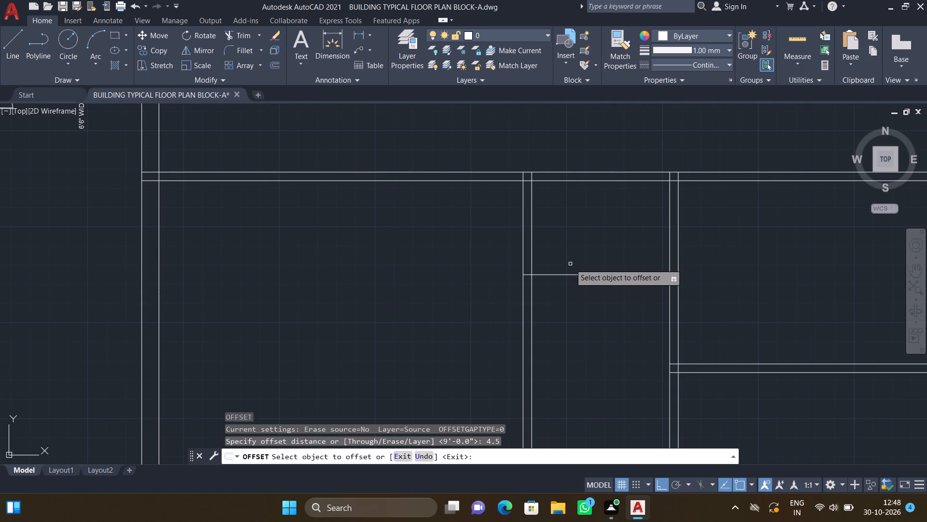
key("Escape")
Offset the horizontal line in the middle bottom room 4.5" upward to form a partition wall.
key("o")
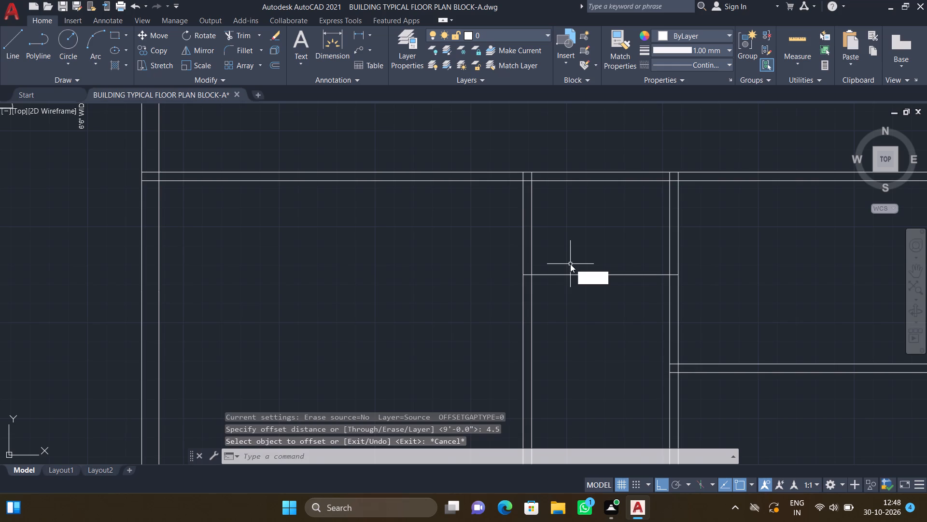
key("Return")
type("4.5\"")
key("Return")
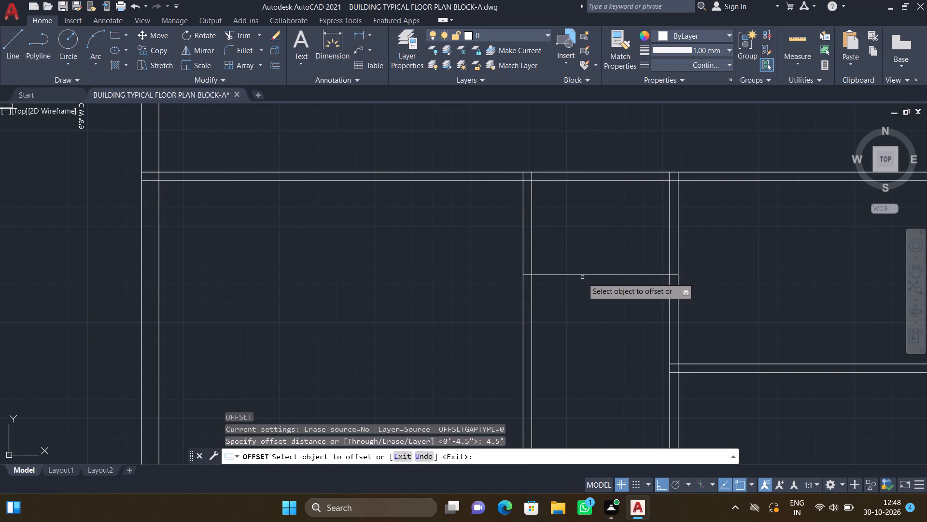
left_click(584, 273)
left_click(590, 243)
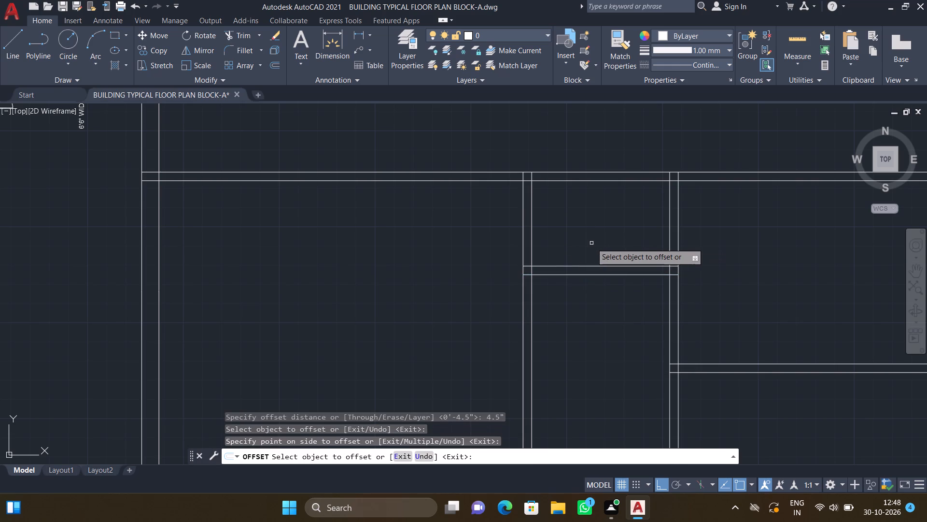
key("Return")
Trim both lines of the right exterior wall out of the central hall, between the upper and lower right rooms.
scroll(618, 263, "down", 2)
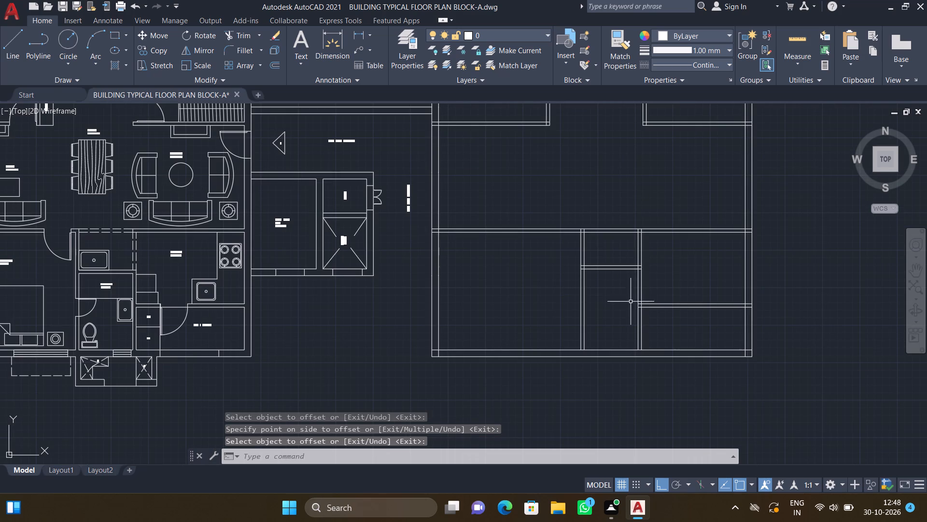
scroll(521, 273, "down", 2)
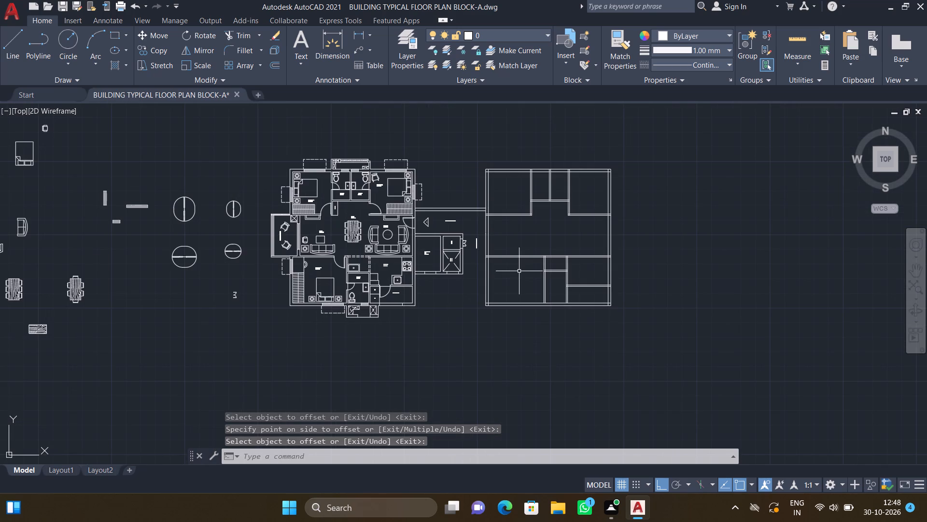
scroll(614, 228, "up", 3)
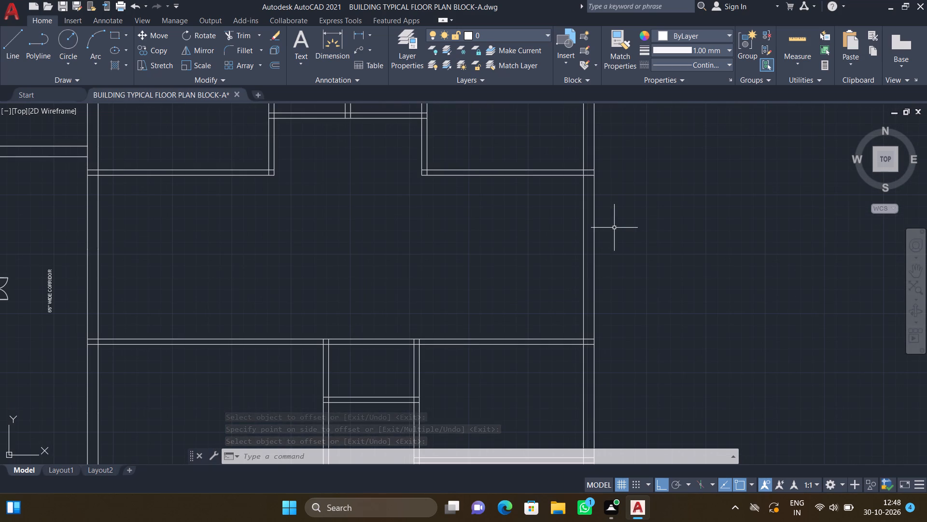
type("tr")
key("Return")
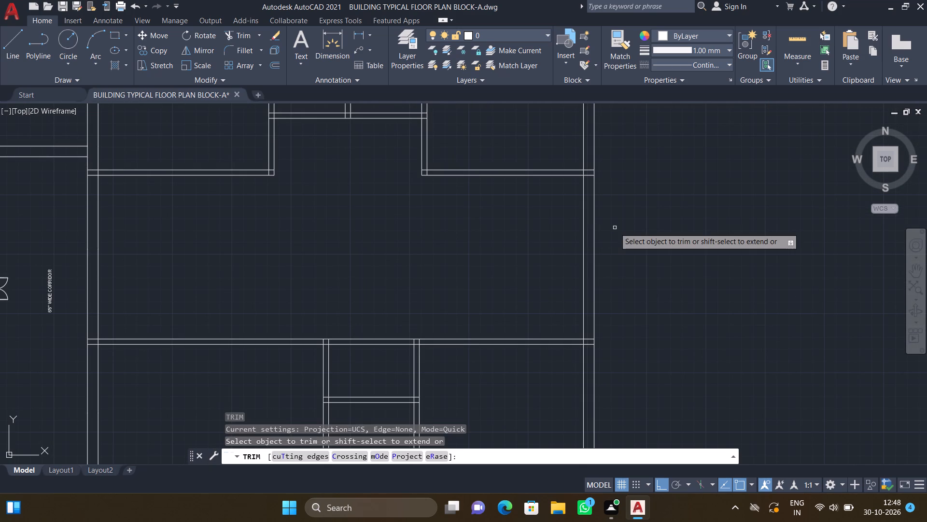
left_click_drag(546, 253, 577, 253)
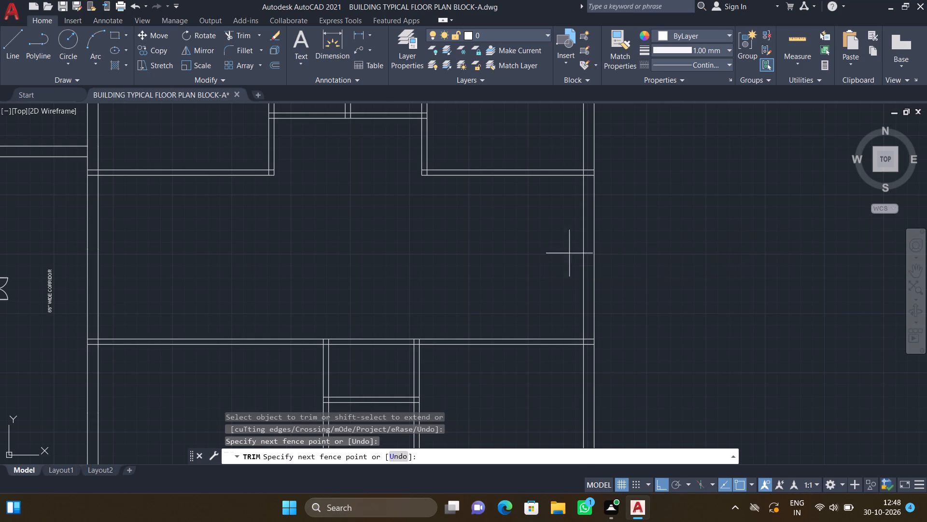
left_click_drag(577, 253, 628, 254)
key("Return")
Draw a vertical line about 11'-6" long across the hall's right opening, from the upper right room's bottom line to the lower room's top line.
key("l")
key("Return")
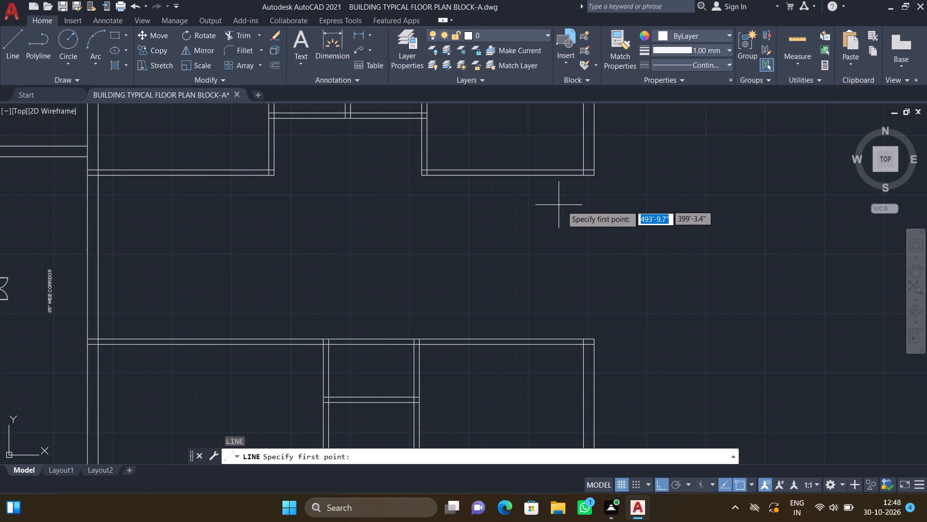
scroll(570, 181, "up", 2)
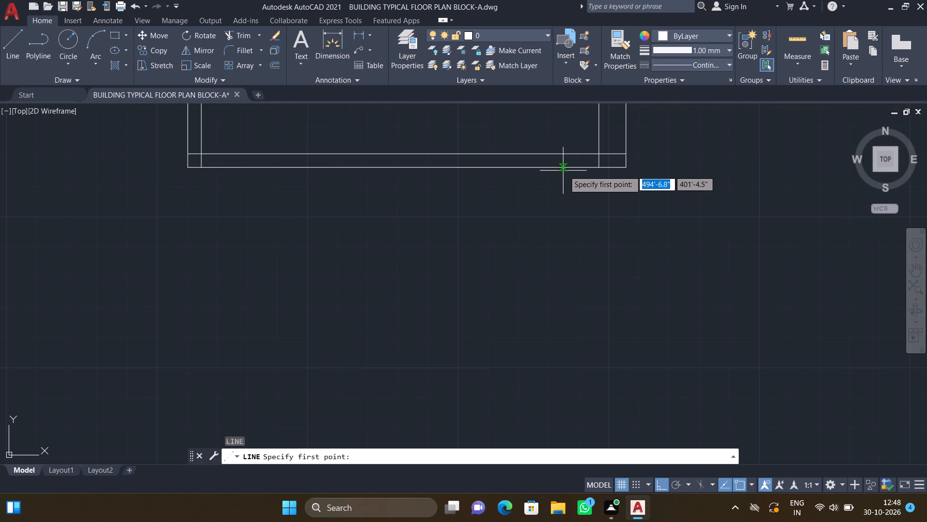
left_click(563, 168)
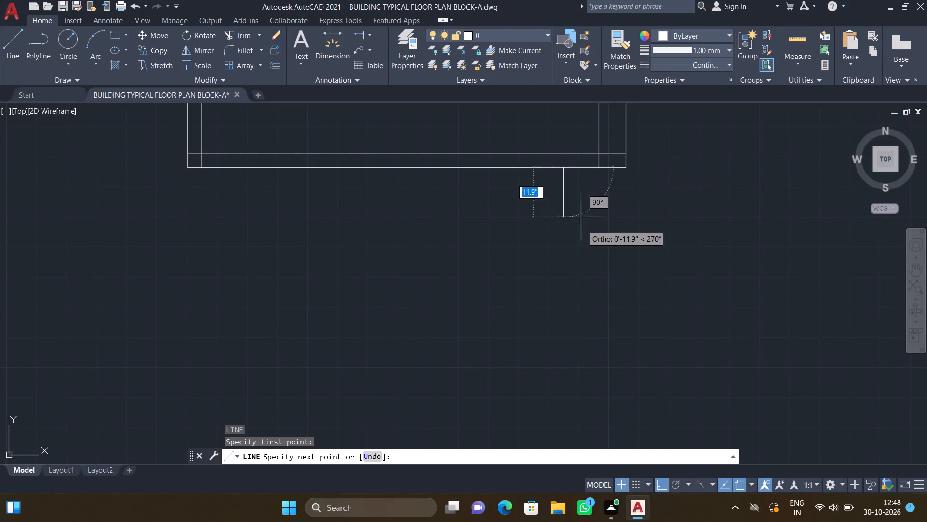
scroll(575, 247, "down", 3)
middle_click_drag(577, 282, 549, 237)
scroll(547, 278, "up", 3)
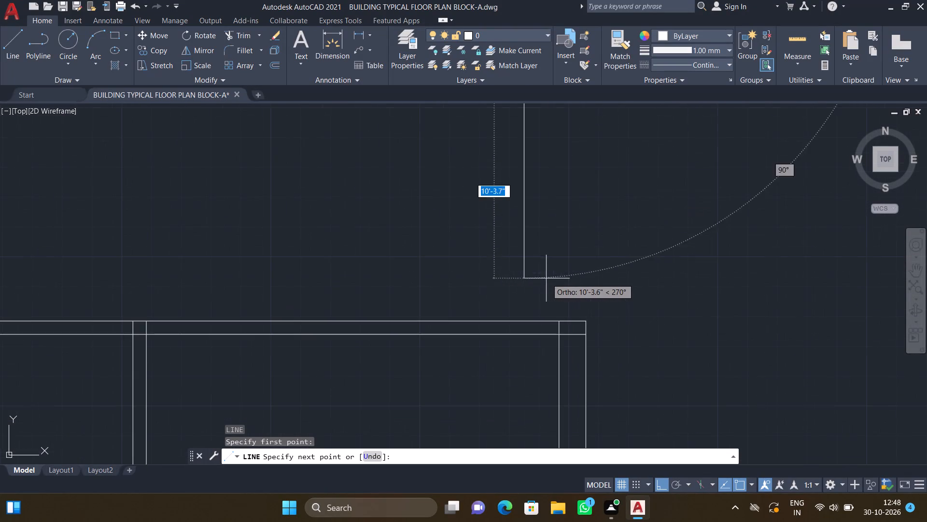
left_click(521, 320)
key("Return")
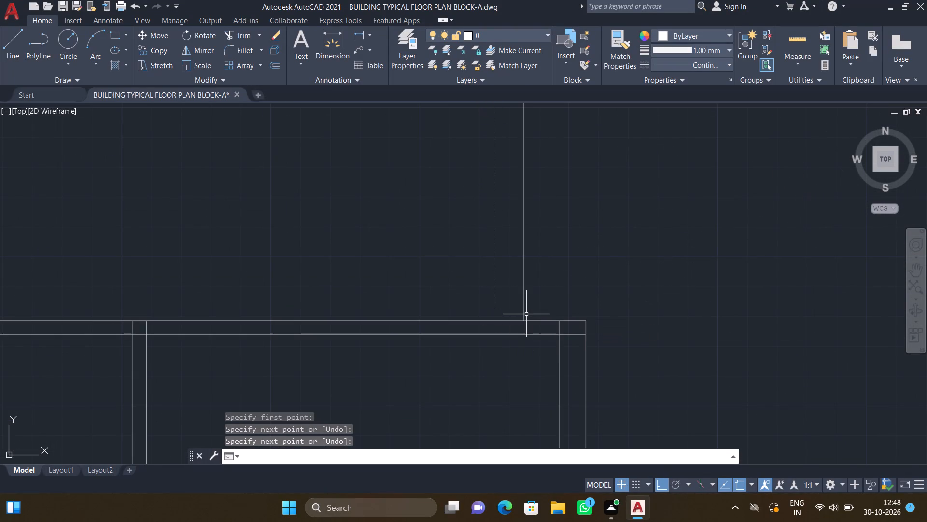
Offset the new vertical line 9" to the left to form the hall's right wall.
key("o")
key("Return")
key("9")
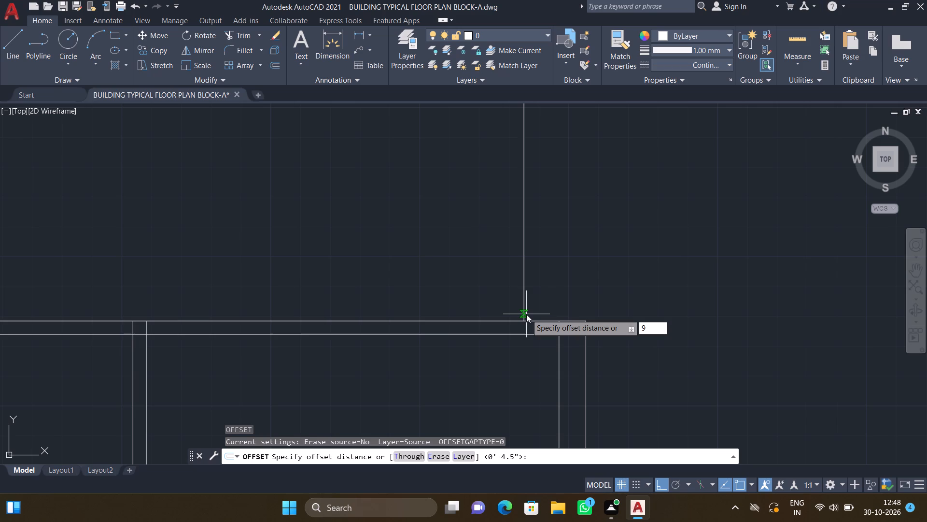
key("shift+quotedbl")
key("Return")
scroll(538, 259, "down", 2)
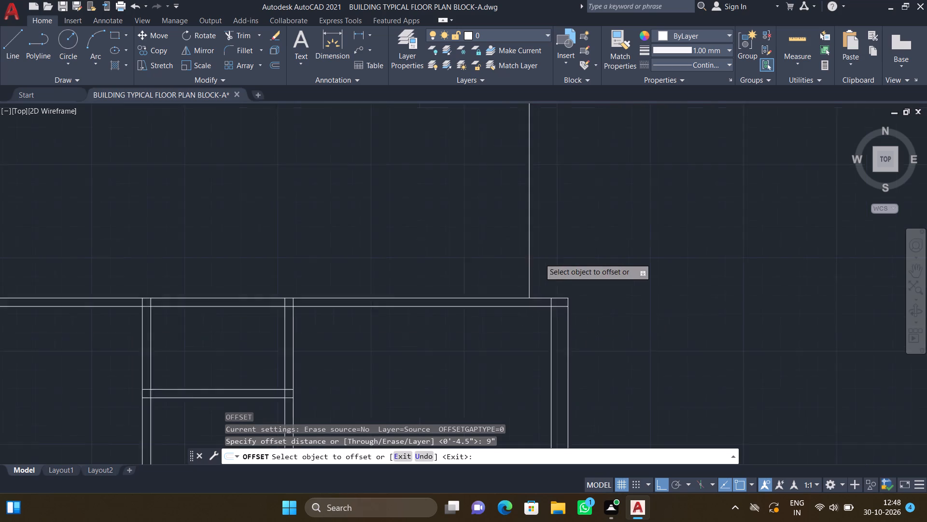
left_click(534, 214)
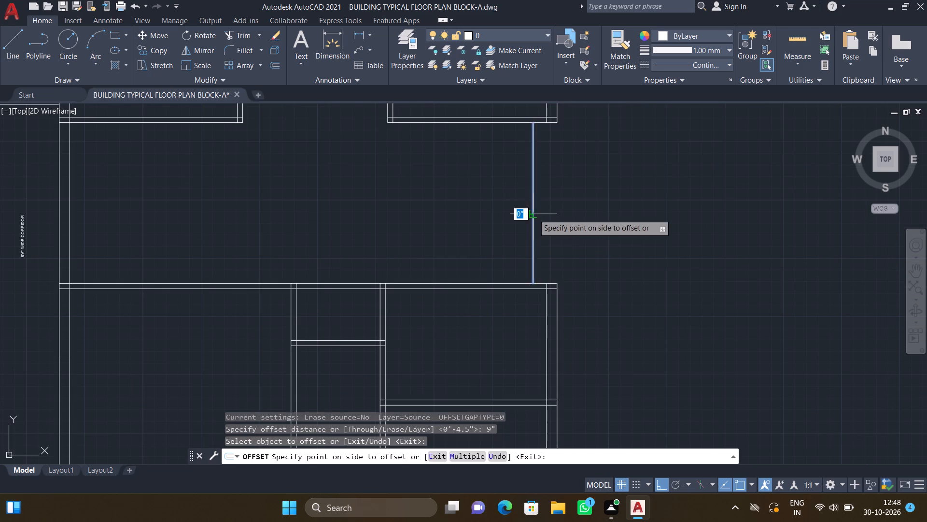
left_click(521, 217)
key("Return")
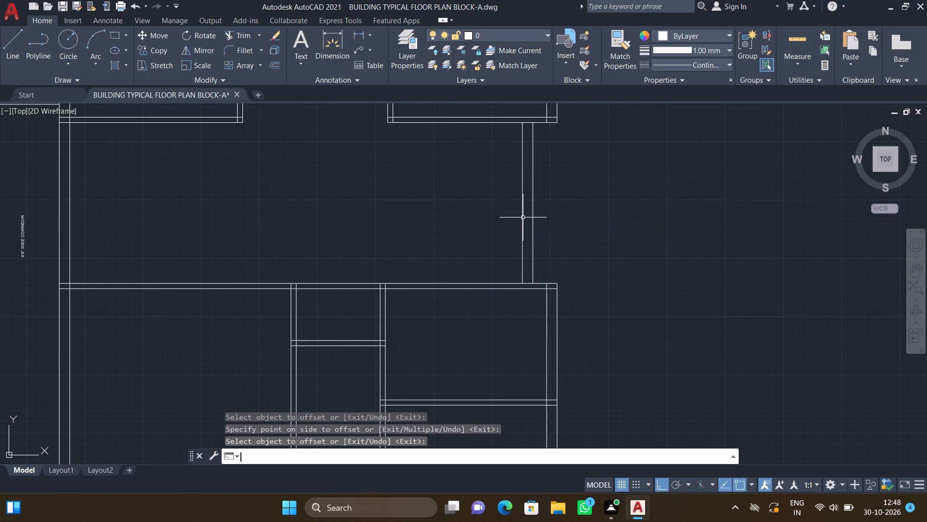
Offset the outer line of the hall's right wall 6'8" to the right, outside the unit.
key("o")
key("Return")
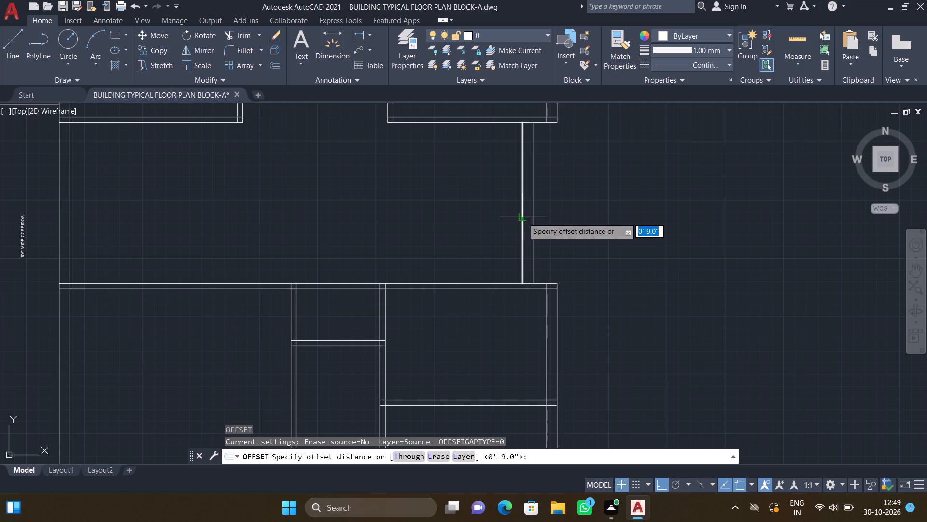
type("6'")
key("8")
key("shift+quotedbl")
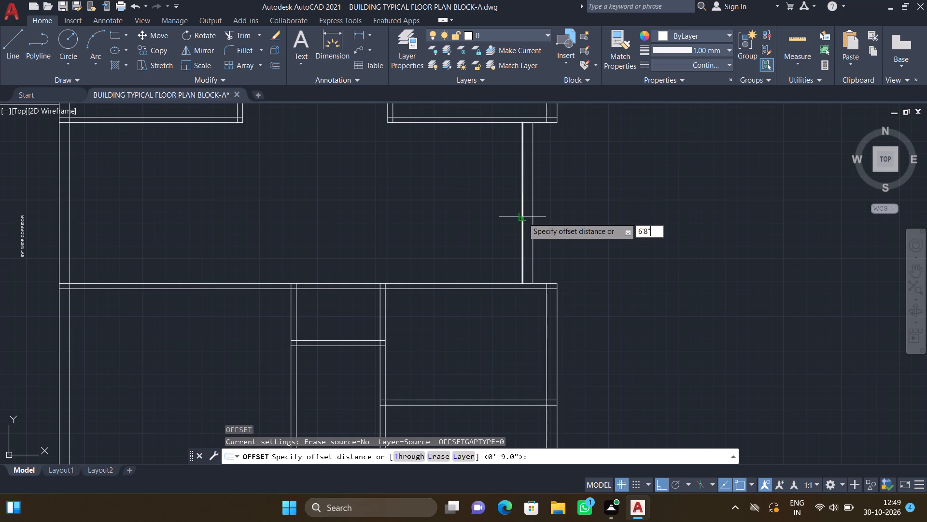
key("Return")
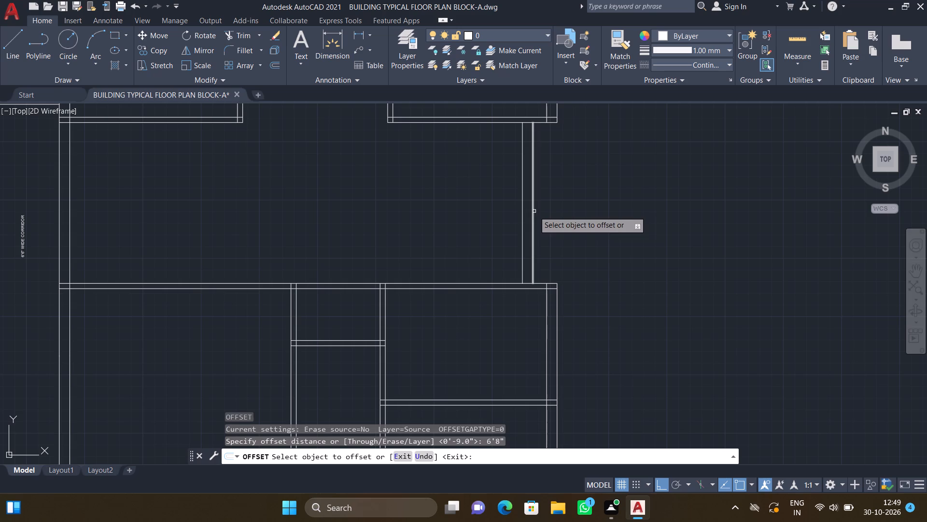
left_click_drag(534, 210, 539, 210)
left_click(621, 213)
key("Return")
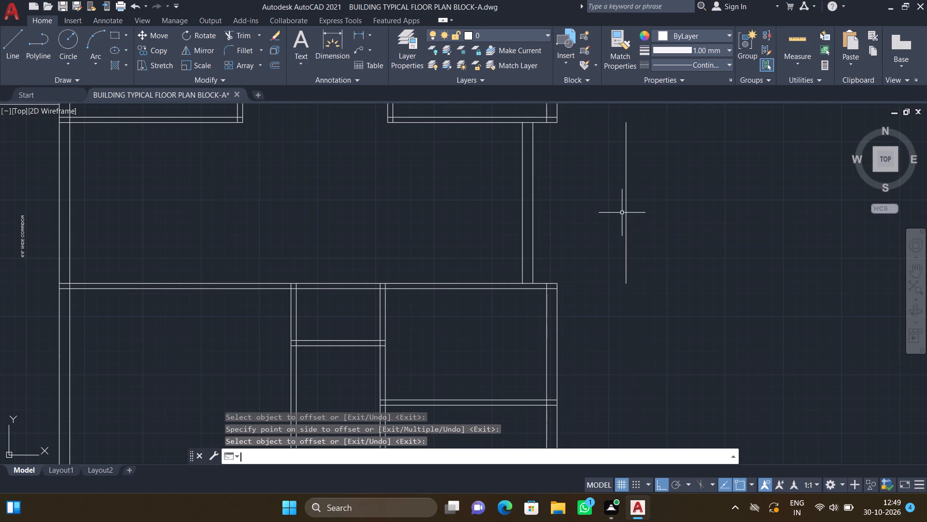
Offset the 6'8" line 9" further right to form the outer wall of the projection.
key("o")
key("Return")
key("9")
key("shift+quotedbl")
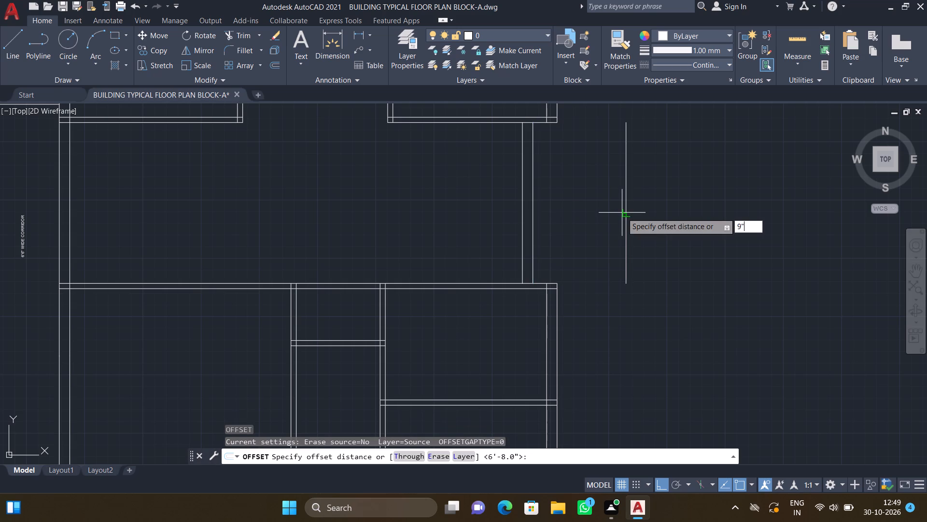
key("Return")
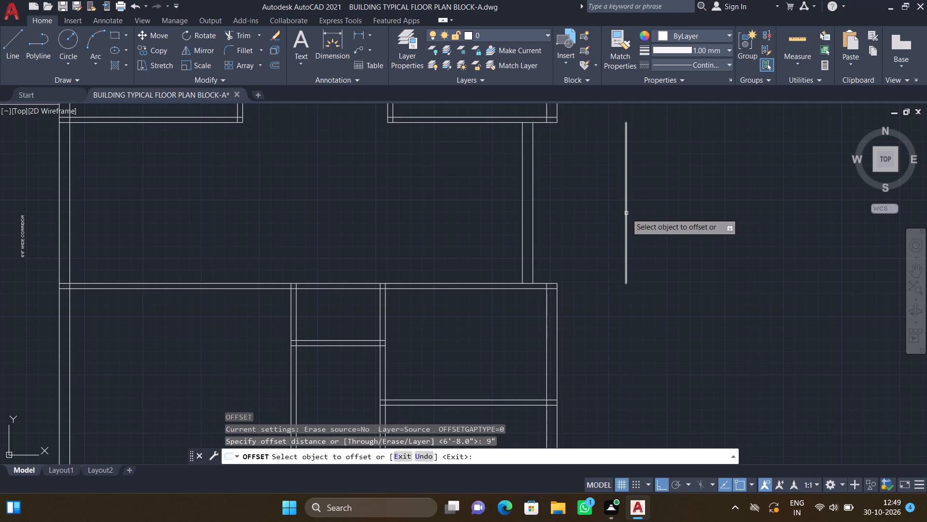
left_click(626, 213)
left_click(701, 200)
key("Return")
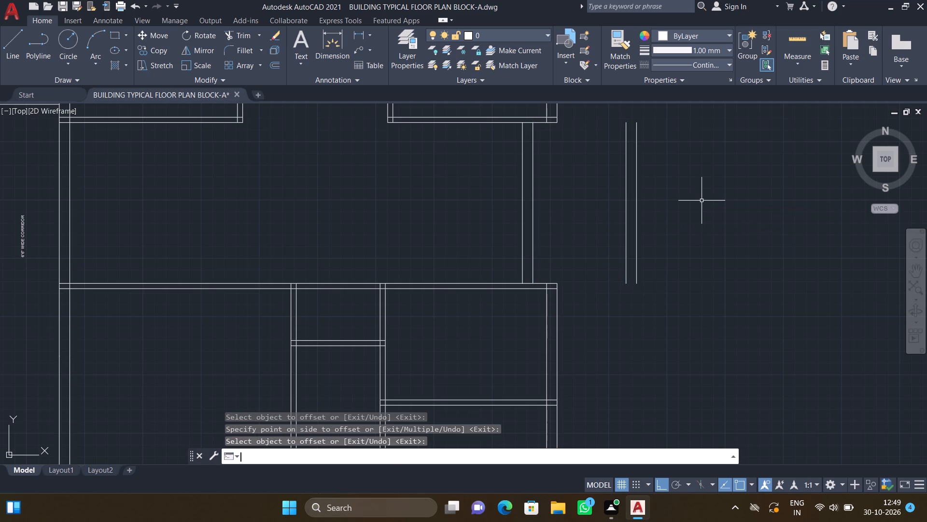
Draw a horizontal line about 5'-8" long from the lower right room's outer wall, level with its top wall's inner line, to the projection's outermost line.
key("l")
key("Return")
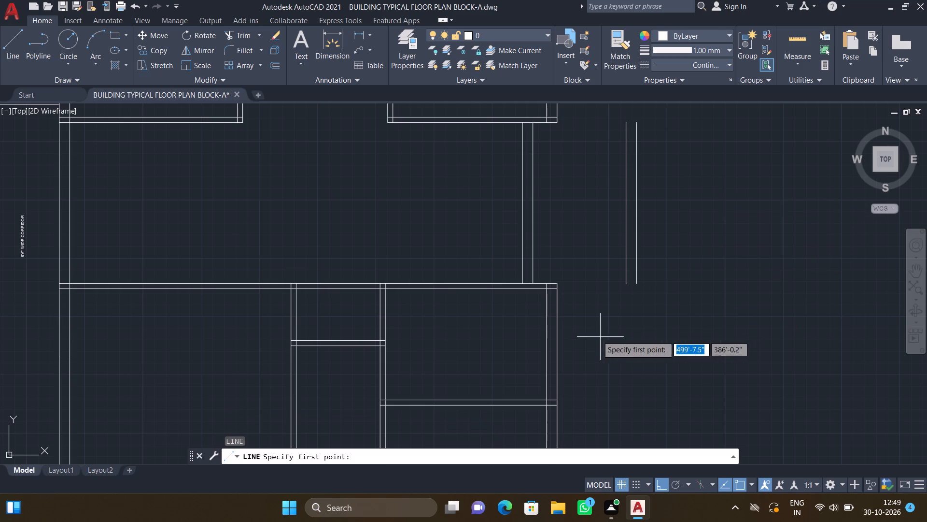
scroll(570, 281, "up", 2)
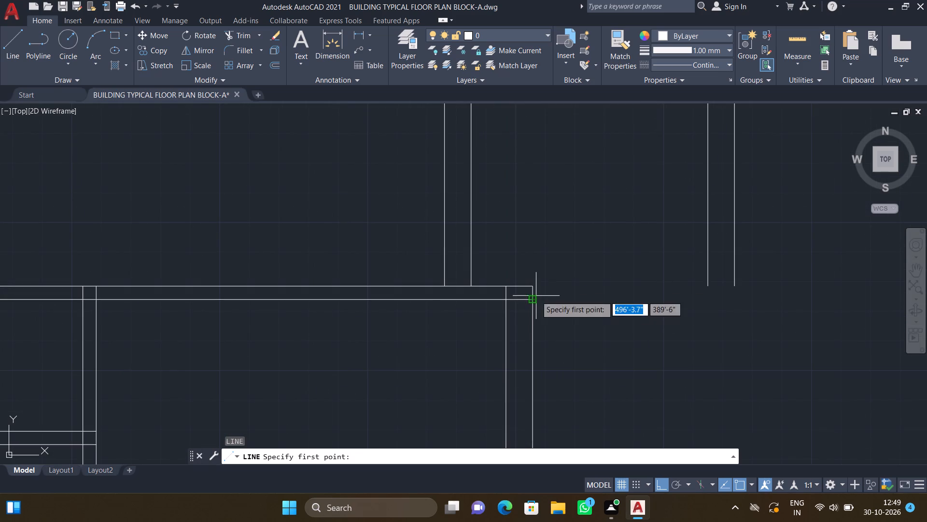
left_click_drag(531, 300, 537, 301)
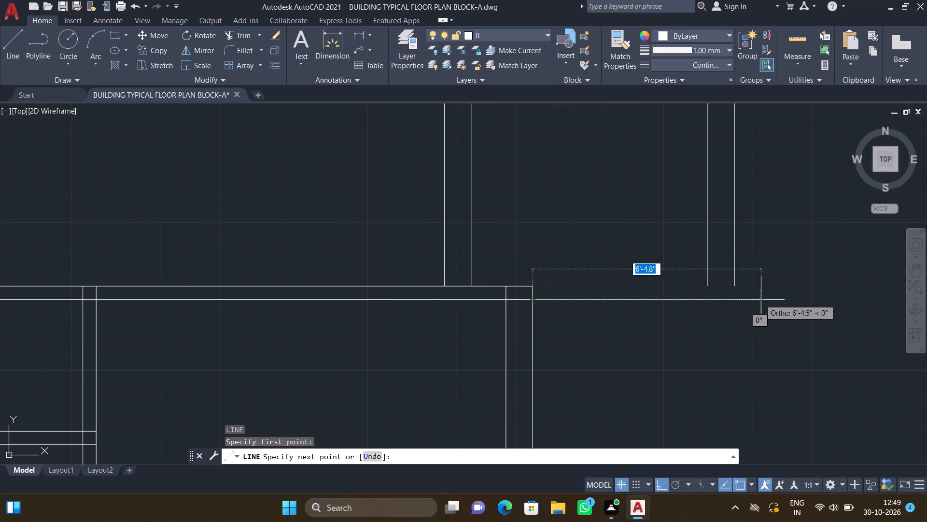
scroll(758, 298, "up", 2)
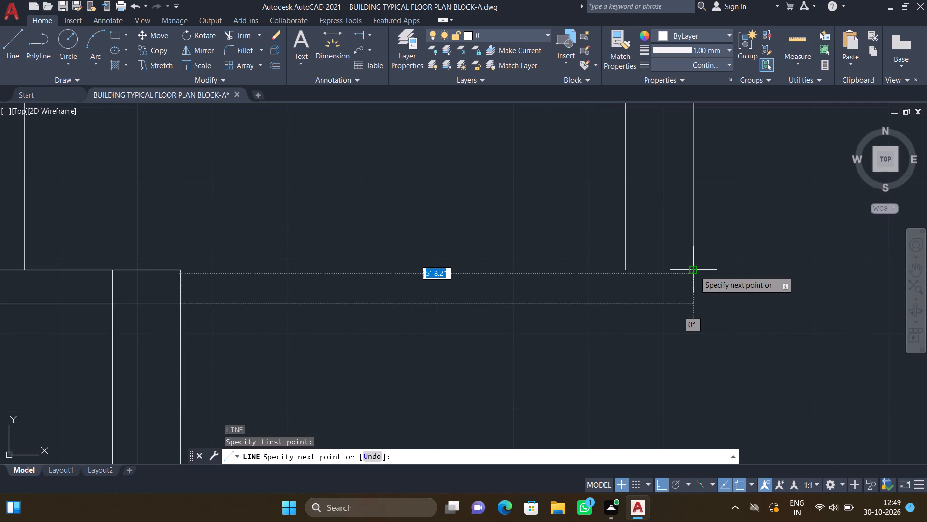
left_click(694, 303)
key("Return")
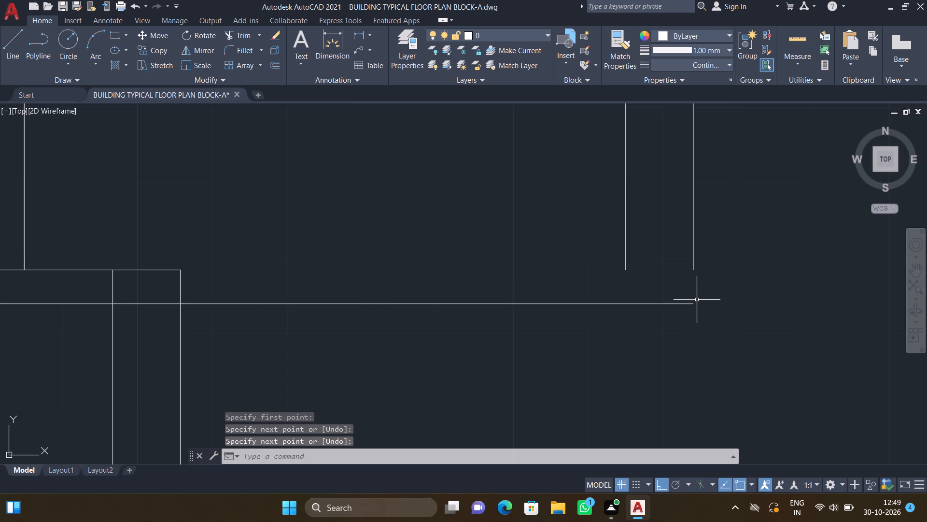
Extend both vertical lines of the projection's outer wall down to the new horizontal line.
type("ex")
key("Return")
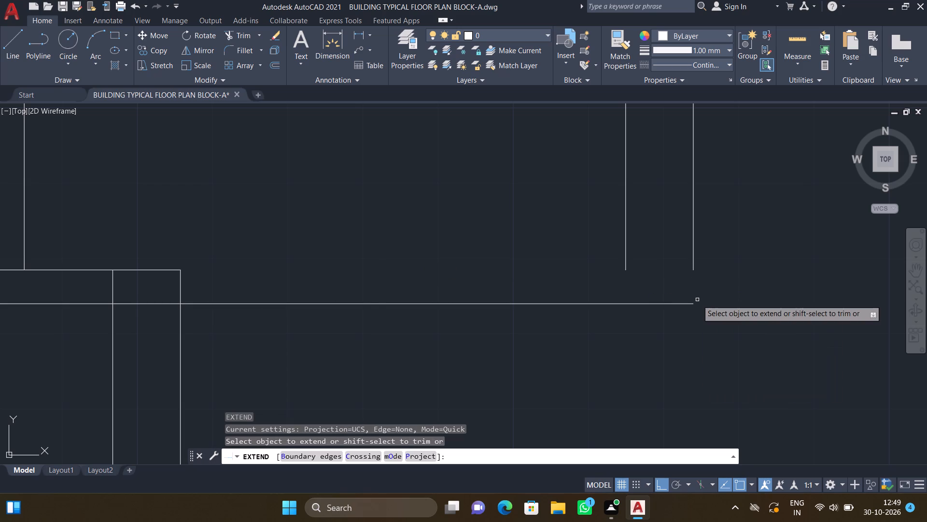
left_click(694, 267)
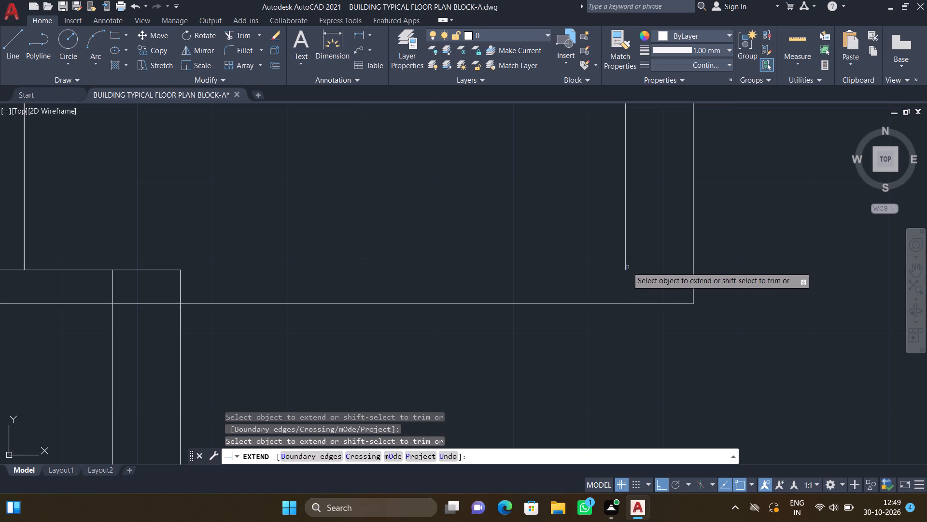
left_click(627, 265)
key("Return")
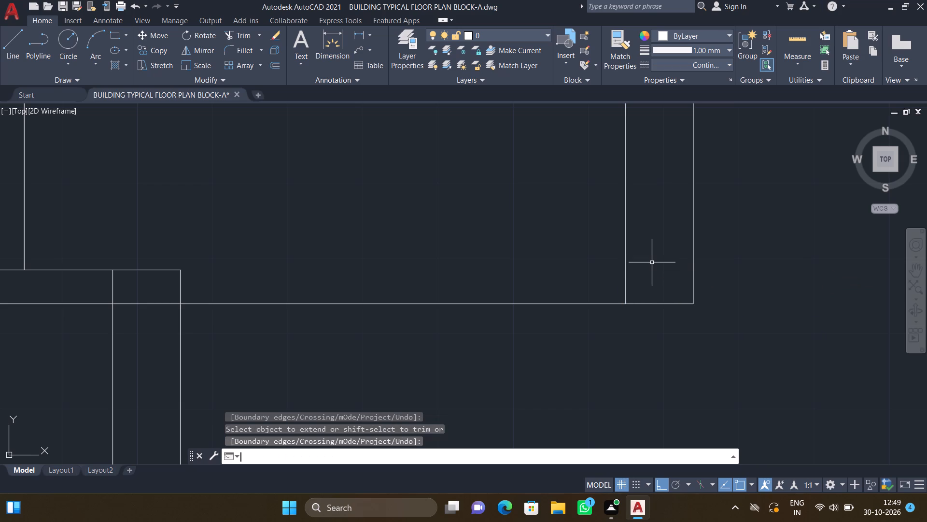
Draw a horizontal line about 5'-8" long from the lower right room's top outer corner to the projection's outermost line.
scroll(639, 271, "down", 2)
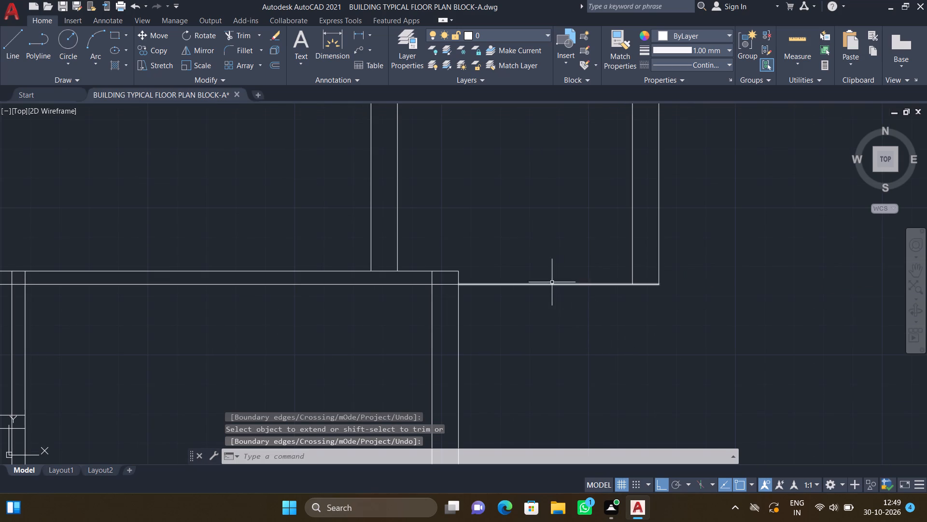
scroll(522, 271, "up", 1)
key("l")
key("Return")
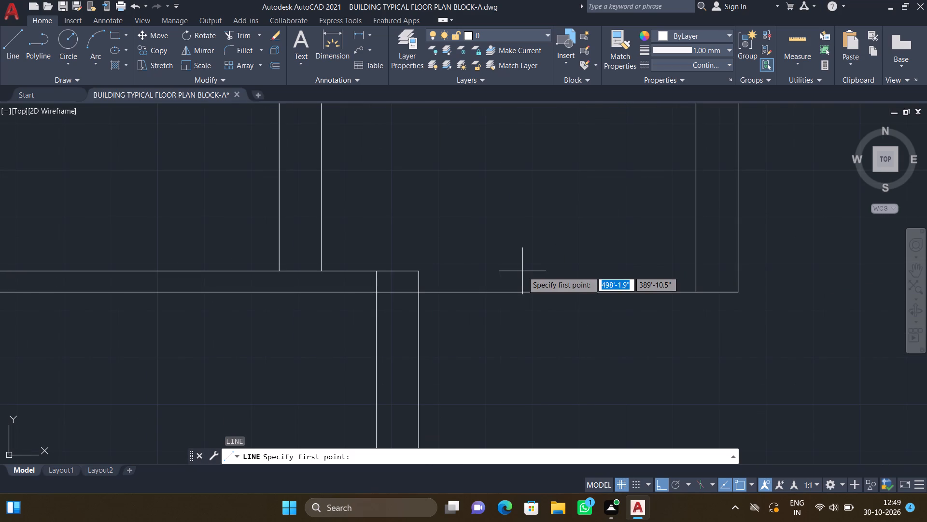
left_click_drag(417, 273, 422, 274)
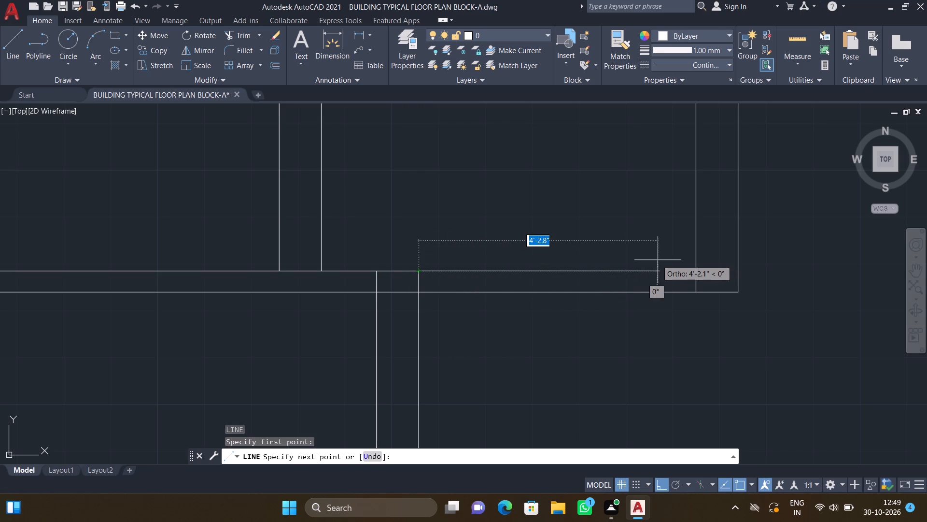
scroll(676, 262, "up", 1)
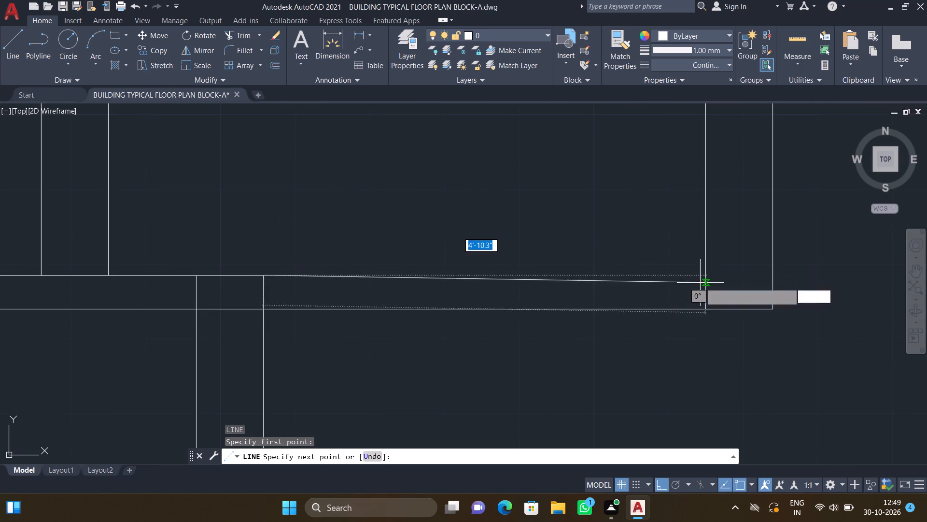
scroll(711, 277, "up", 1)
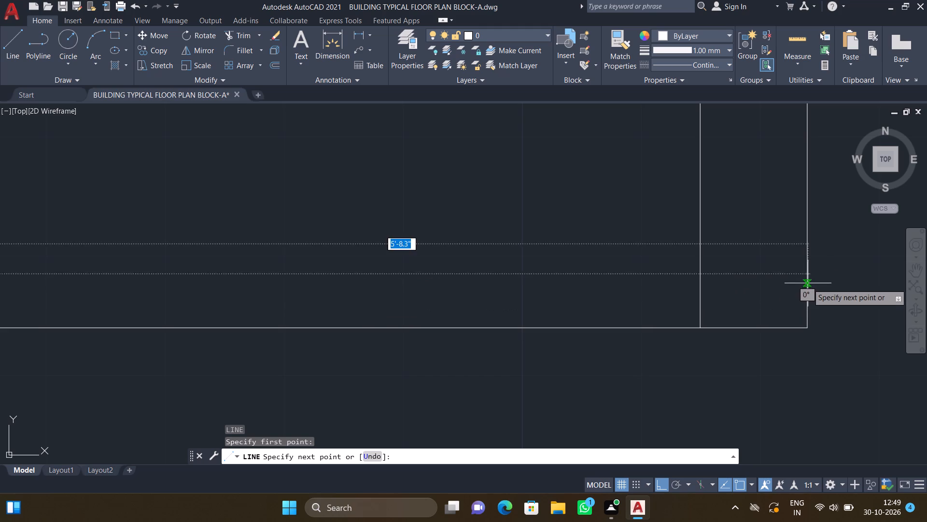
left_click(806, 271)
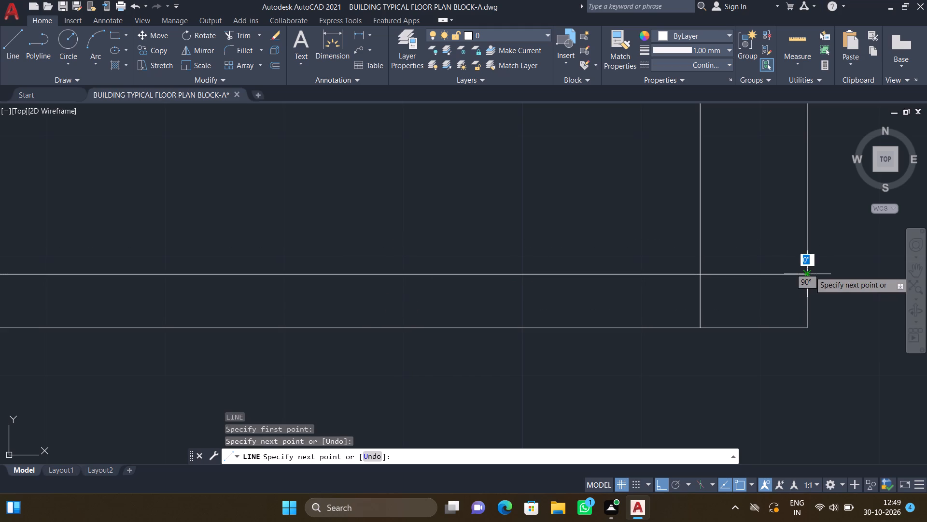
key("Return")
Draw a horizontal line about 5'-8" long from the upper right room's outer wall, level with its bottom wall's inner line, to above the projection's outermost line.
scroll(804, 273, "down", 3)
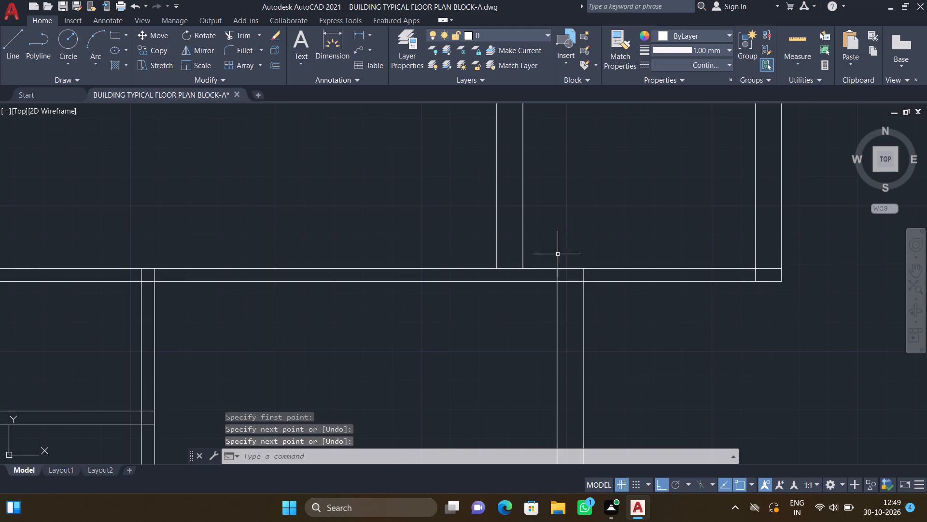
scroll(549, 253, "down", 2)
middle_click_drag(570, 188, 517, 317)
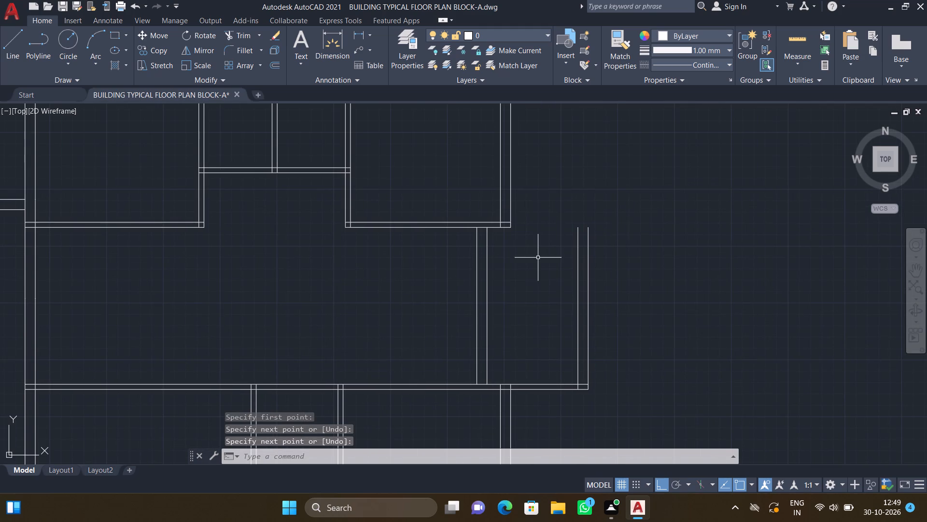
scroll(538, 249, "up", 1)
key("l")
key("Return")
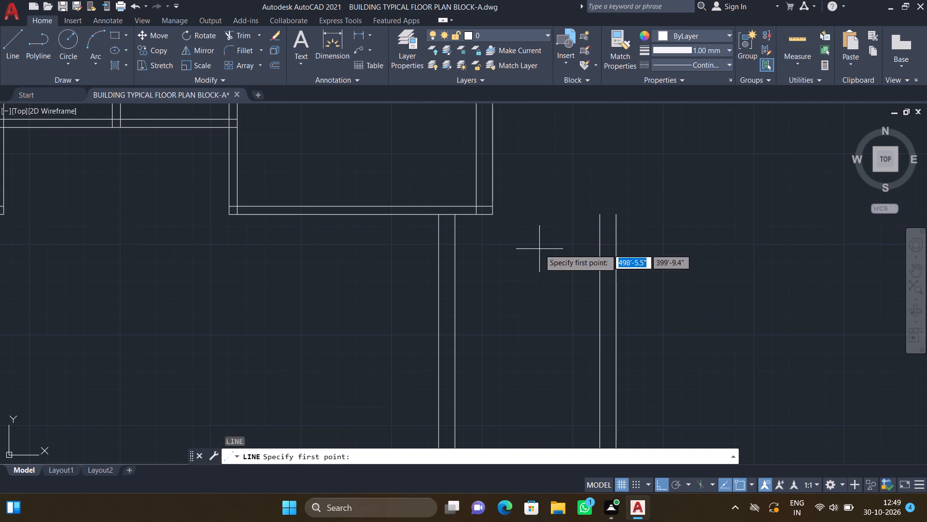
scroll(506, 197, "up", 2)
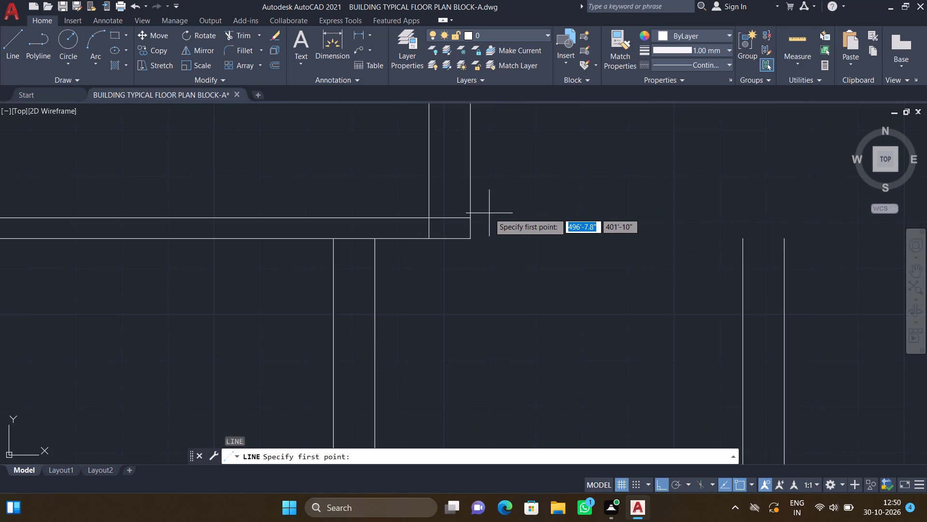
left_click(471, 216)
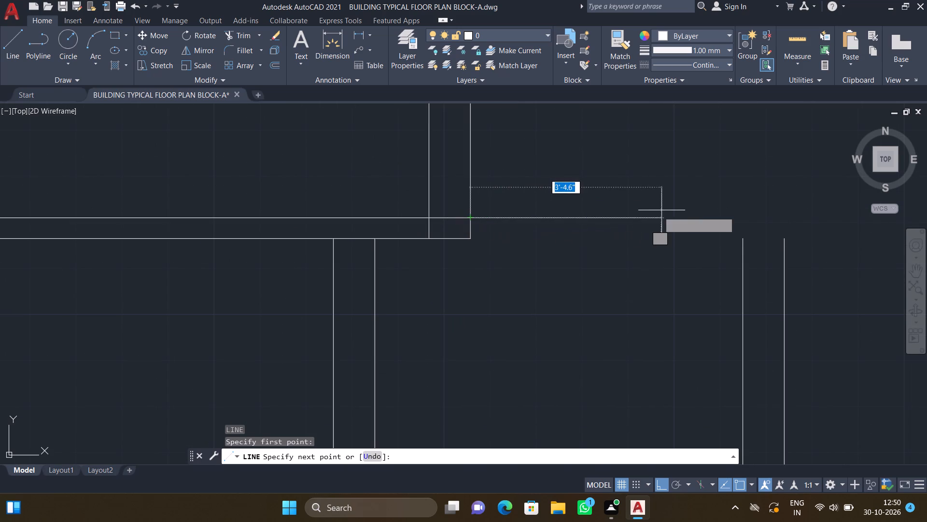
scroll(770, 223, "up", 2)
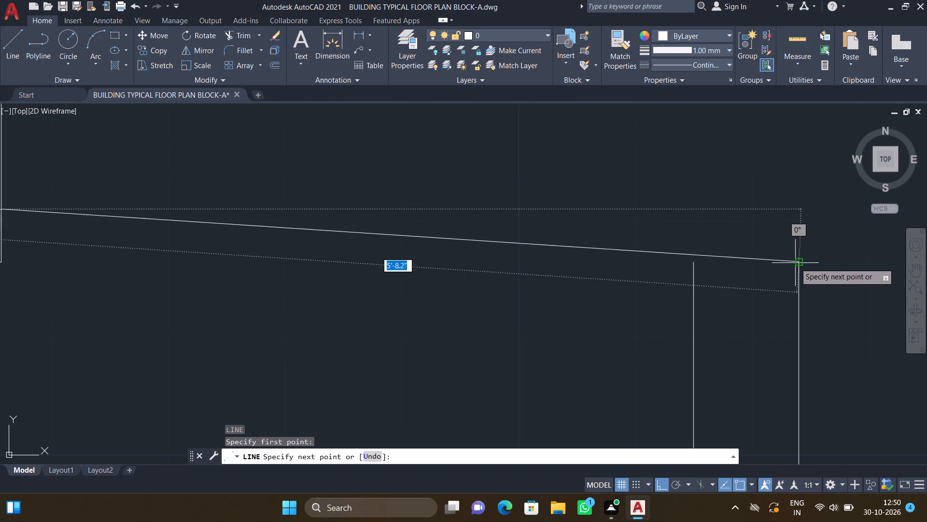
left_click(799, 209)
key("Return")
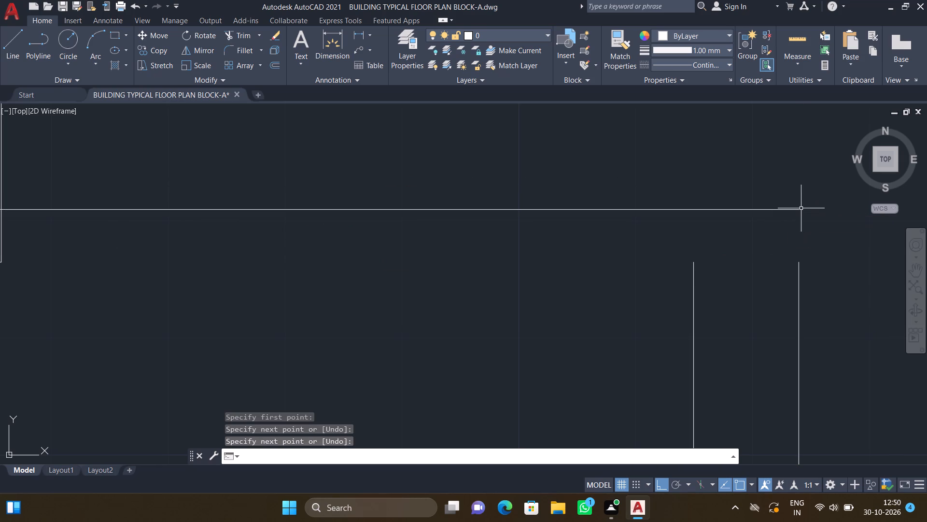
Extend both vertical lines of the projection's outer wall up to the new top horizontal line.
type("ex")
key("Return")
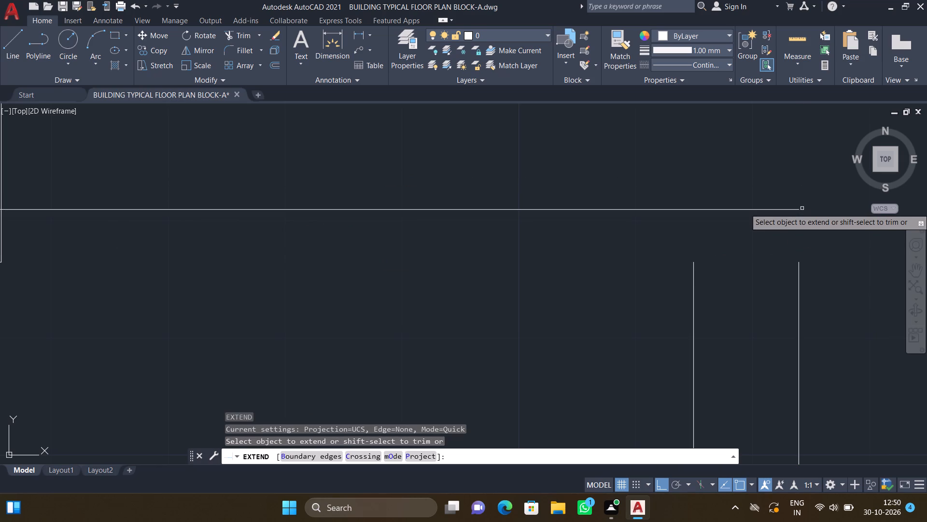
left_click(800, 272)
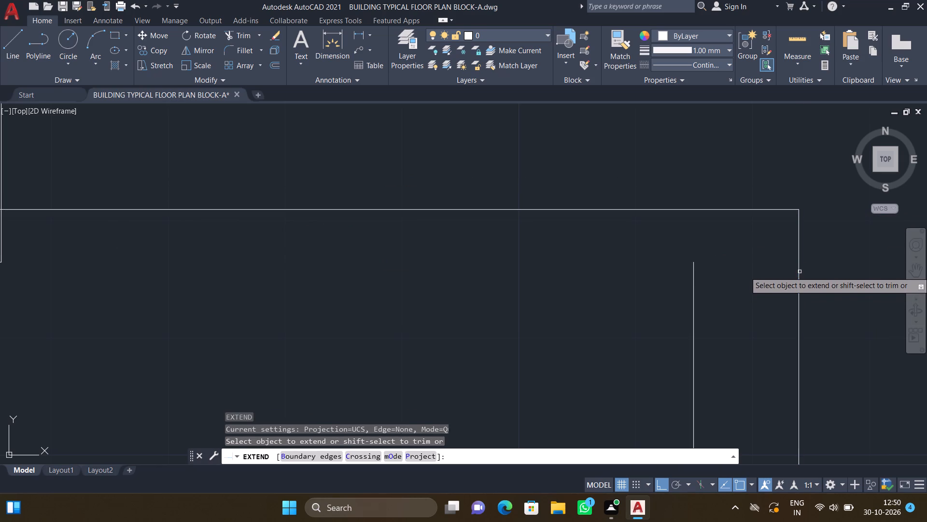
left_click(695, 275)
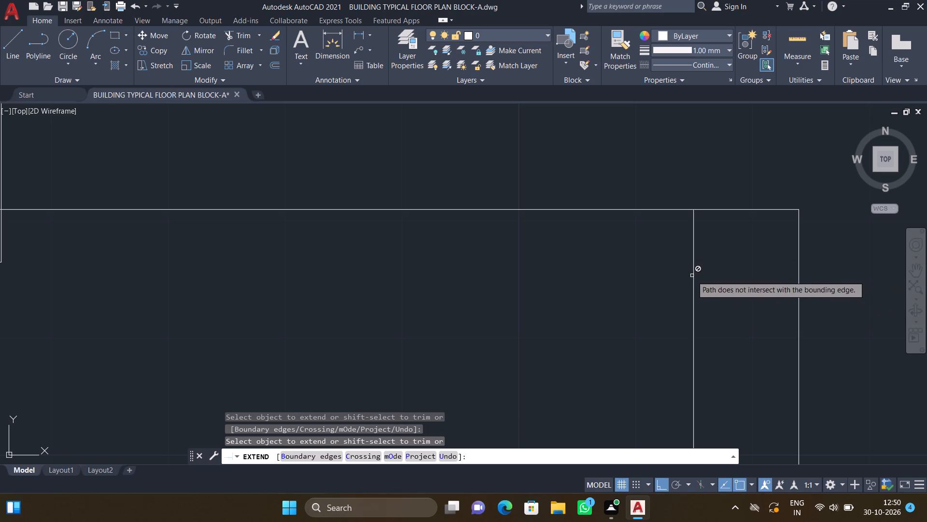
key("Return")
Draw a horizontal line about 5'-8" long from the upper right room's bottom outer corner to the projection's outermost line.
scroll(697, 274, "down", 5)
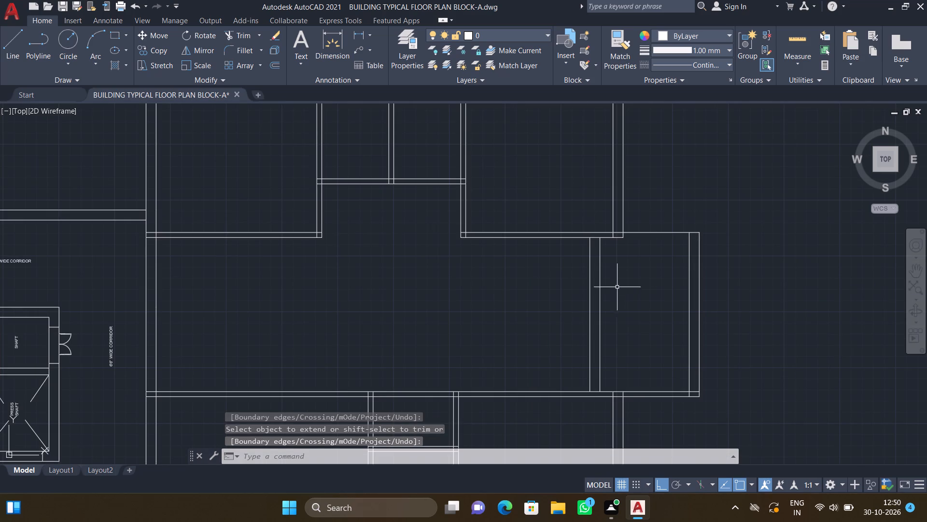
scroll(631, 251, "up", 2)
key("l")
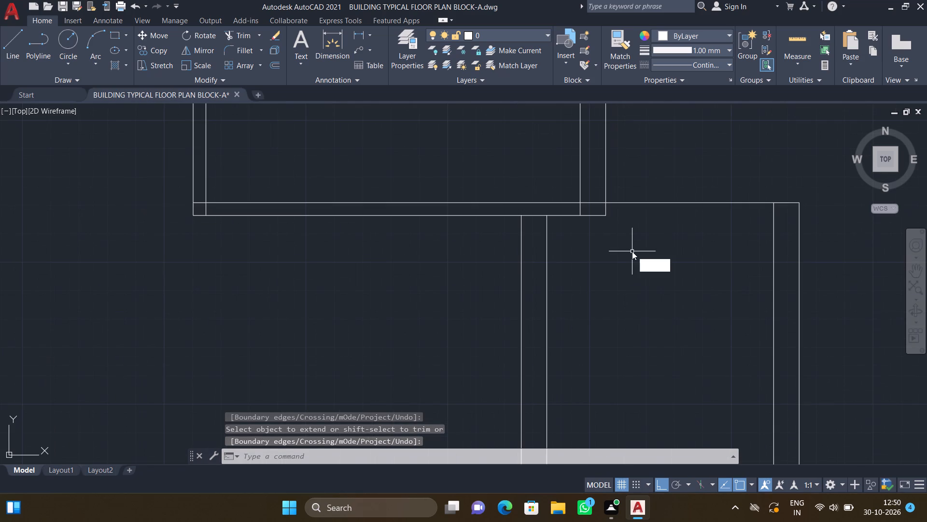
key("Return")
scroll(610, 217, "up", 2)
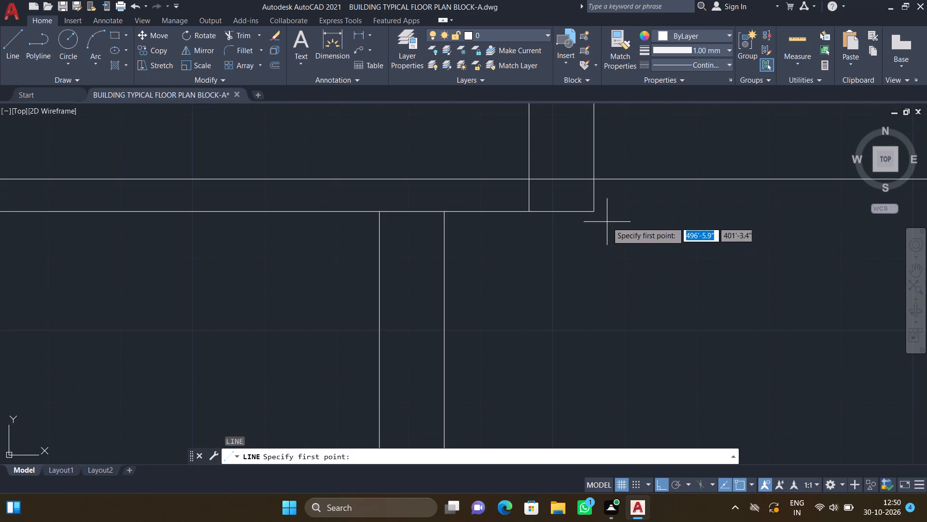
left_click(592, 207)
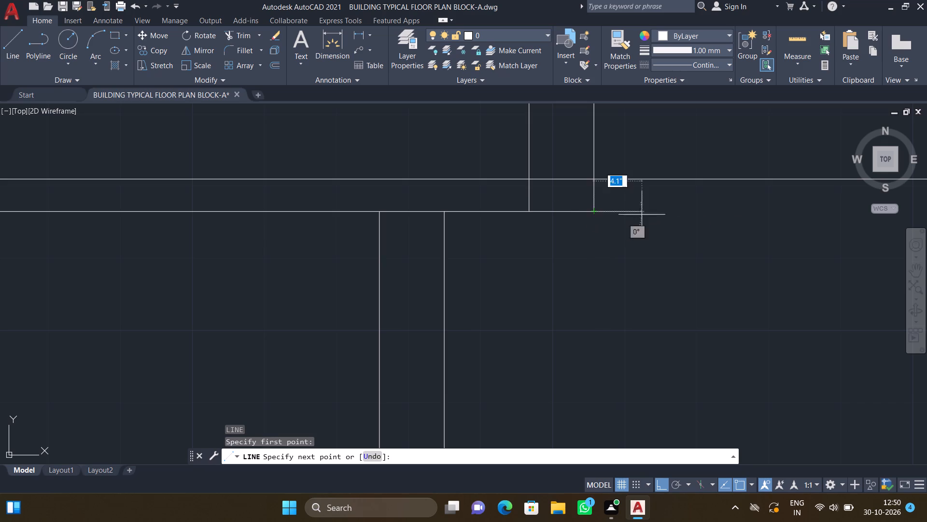
scroll(678, 216, "down", 2)
scroll(830, 214, "up", 2)
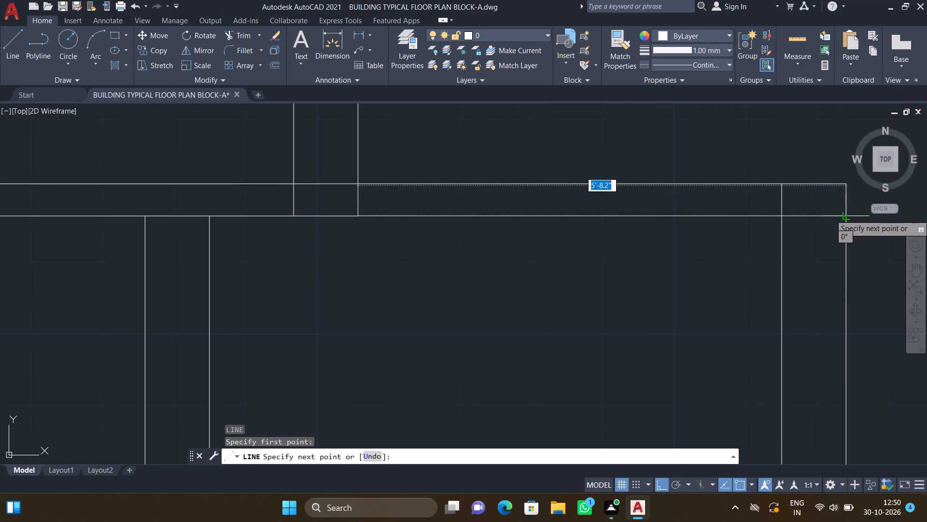
left_click(845, 215)
key("Return")
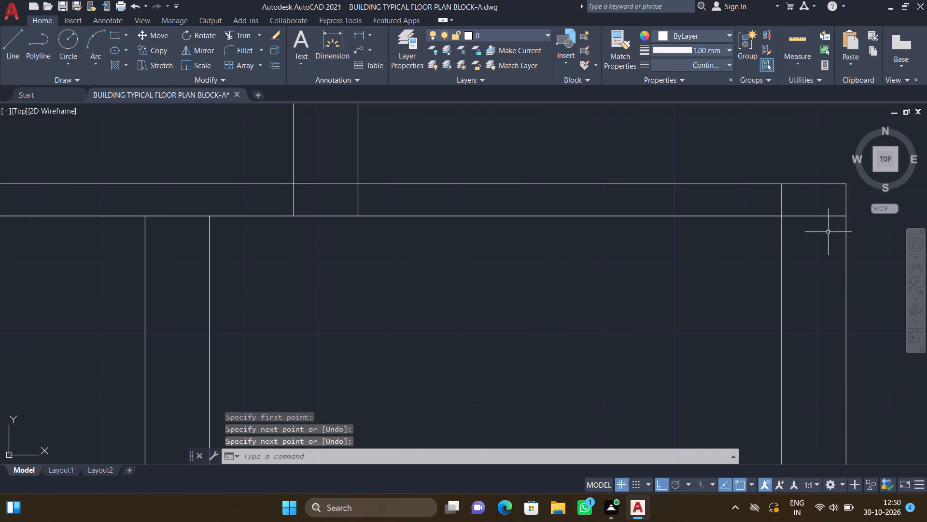
Draw an L-shaped line inside the projection's walls, about 5'-6" along the top wall and about 11'-9" down to the bottom wall's upper line.
scroll(815, 231, "down", 4)
middle_click_drag(689, 272, 729, 271)
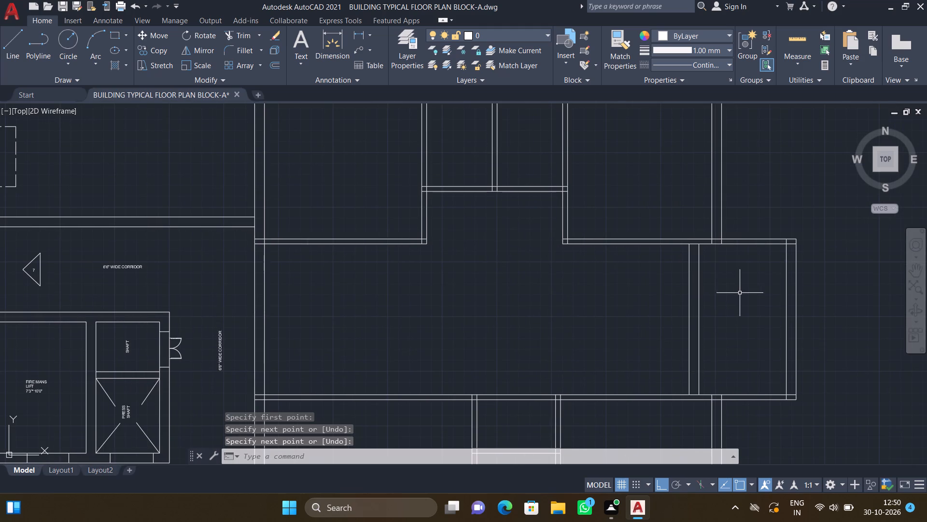
scroll(742, 292, "up", 1)
key("l")
key("Return")
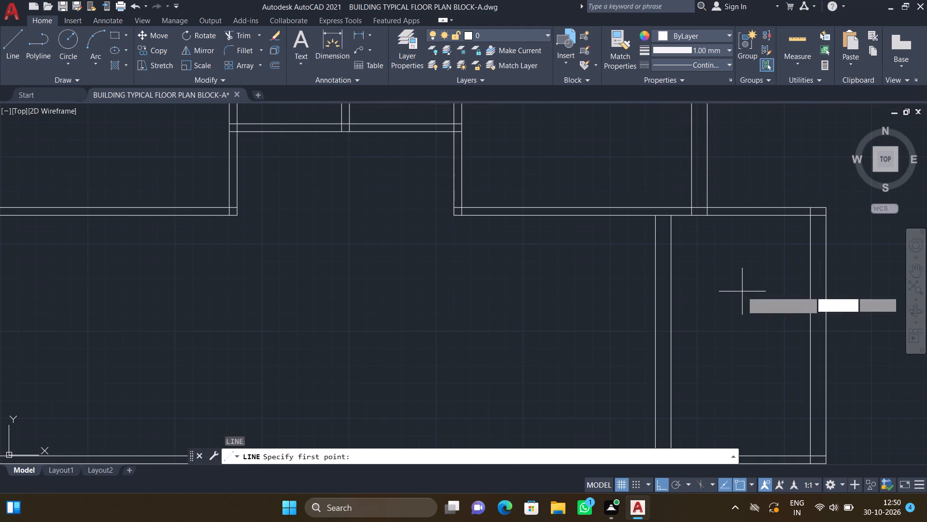
middle_click_drag(762, 292, 574, 250)
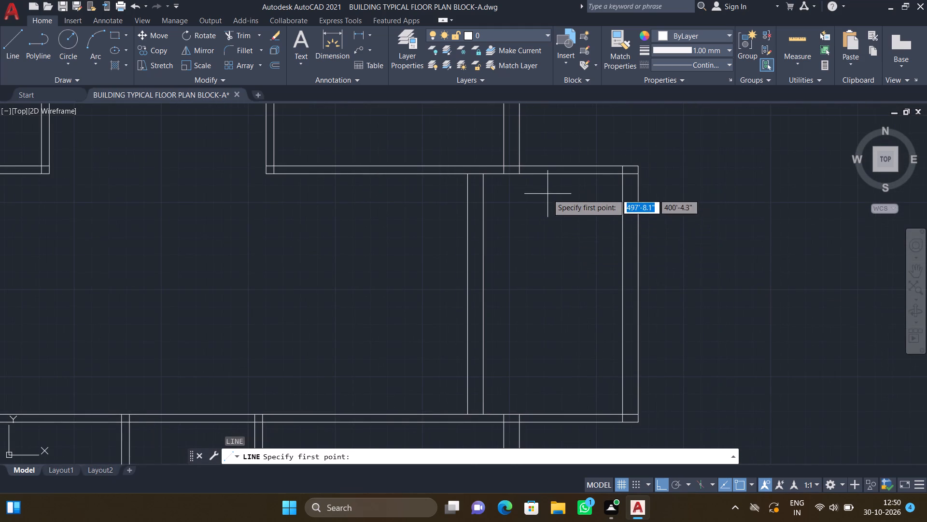
scroll(543, 174, "up", 3)
scroll(470, 160, "up", 1)
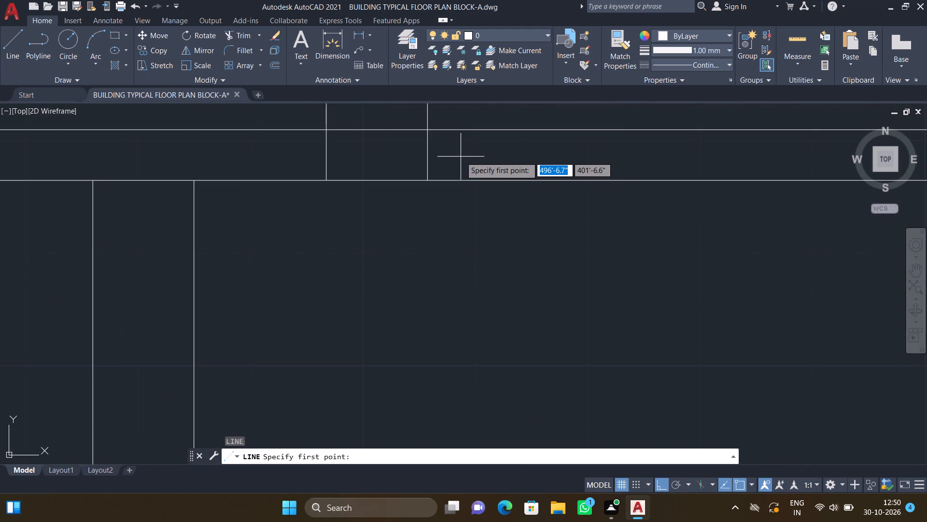
left_click(427, 145)
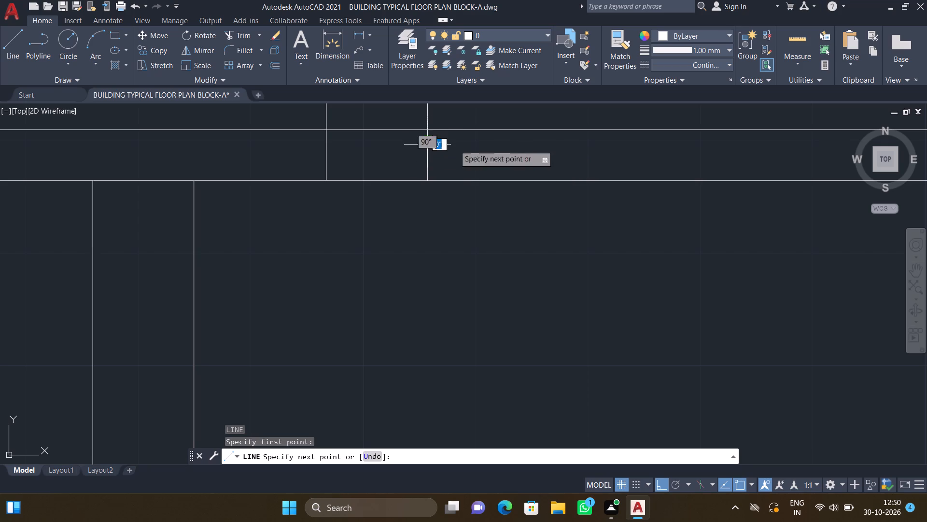
scroll(626, 138, "down", 2)
middle_click_drag(665, 155, 525, 153)
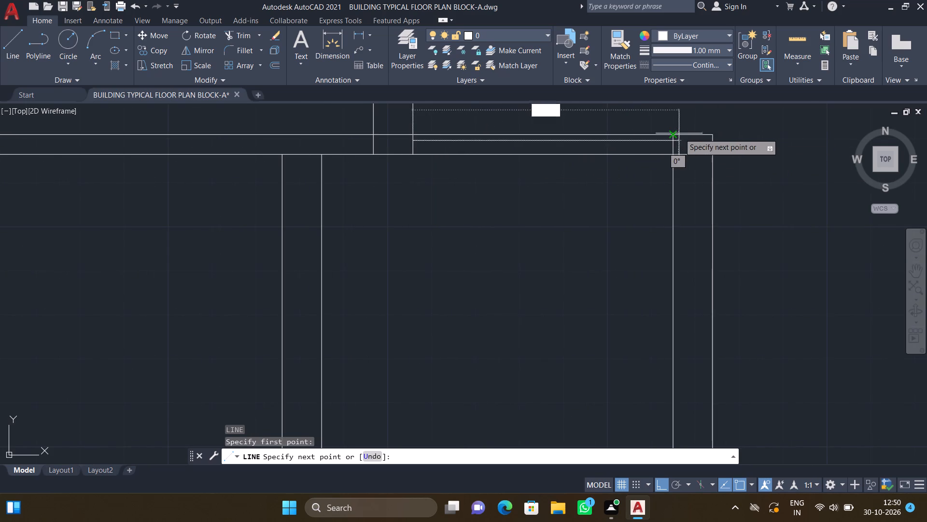
scroll(688, 140, "up", 2)
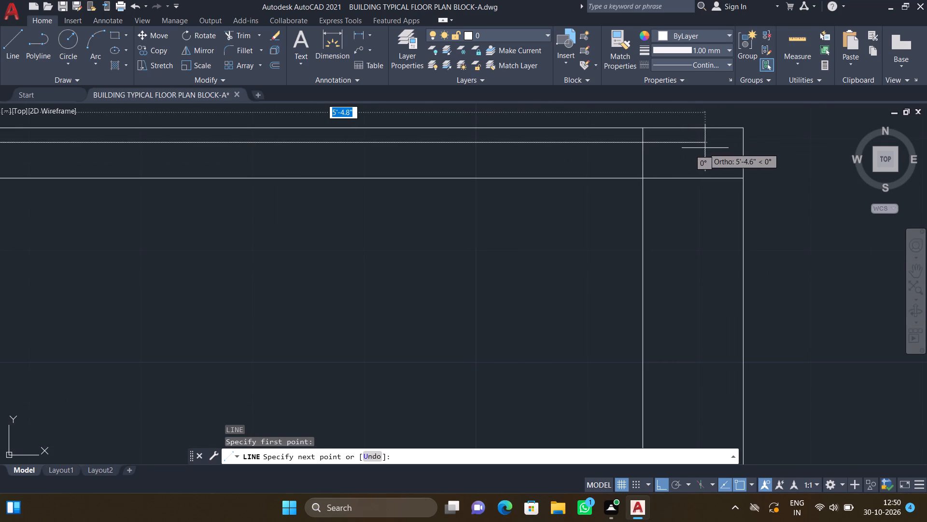
scroll(716, 144, "up", 1)
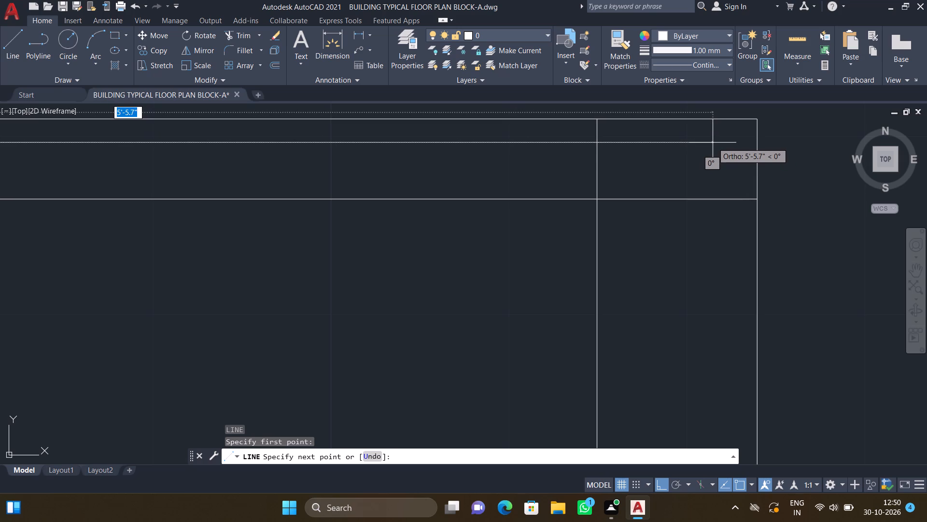
left_click(713, 143)
scroll(714, 202, "down", 4)
middle_click_drag(713, 236, 670, 168)
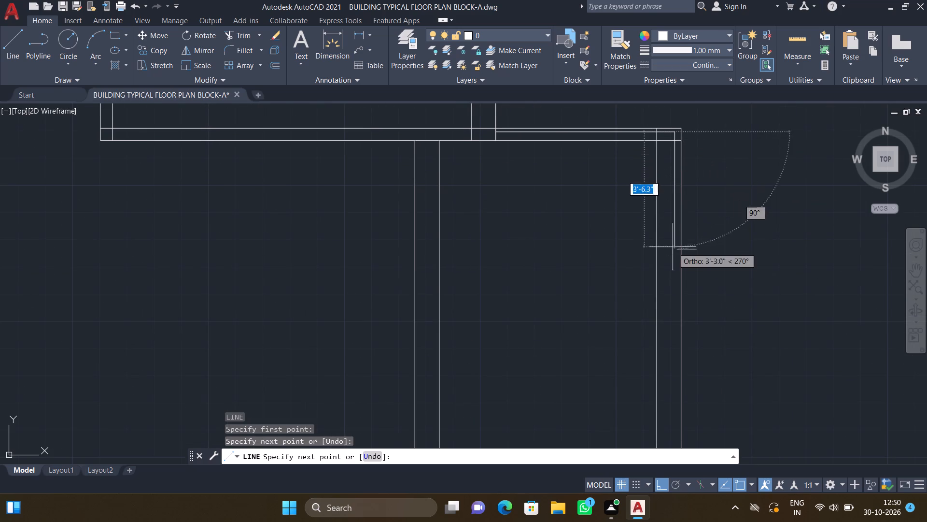
middle_click_drag(667, 277, 646, 180)
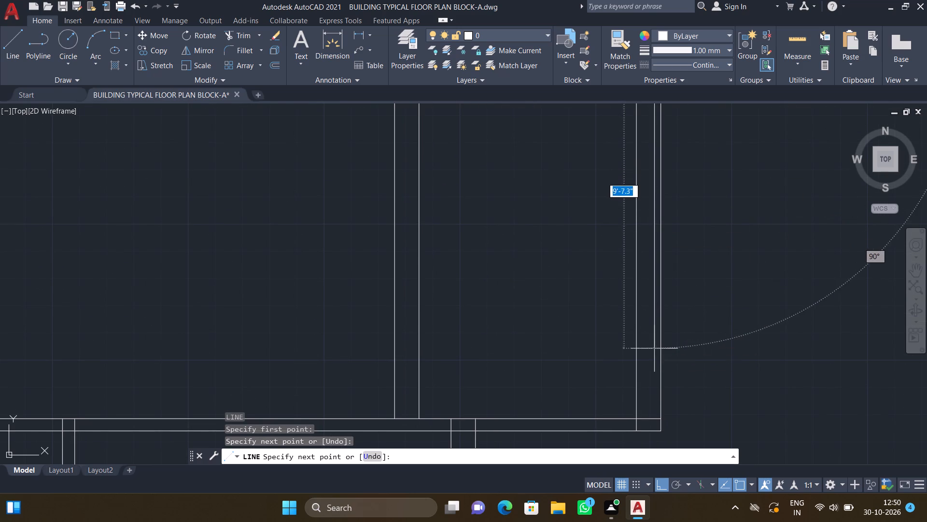
scroll(659, 413, "up", 2)
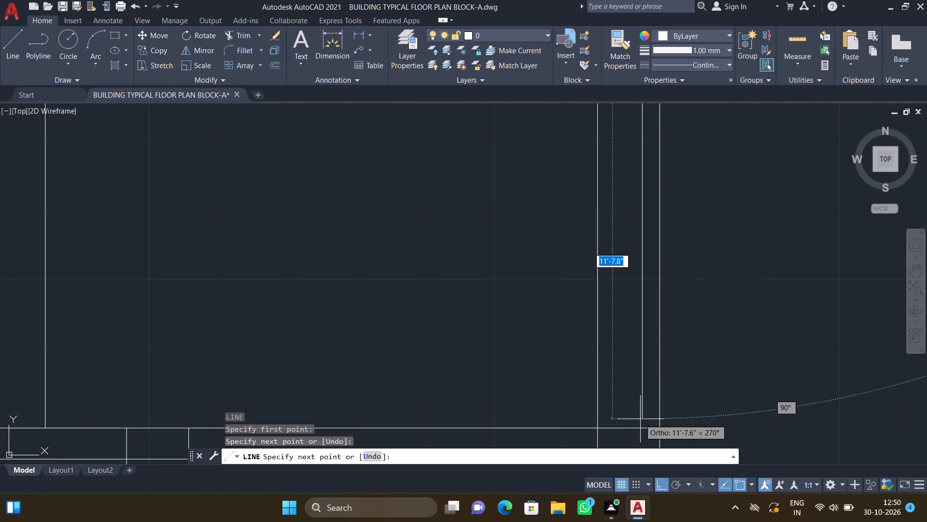
left_click(644, 428)
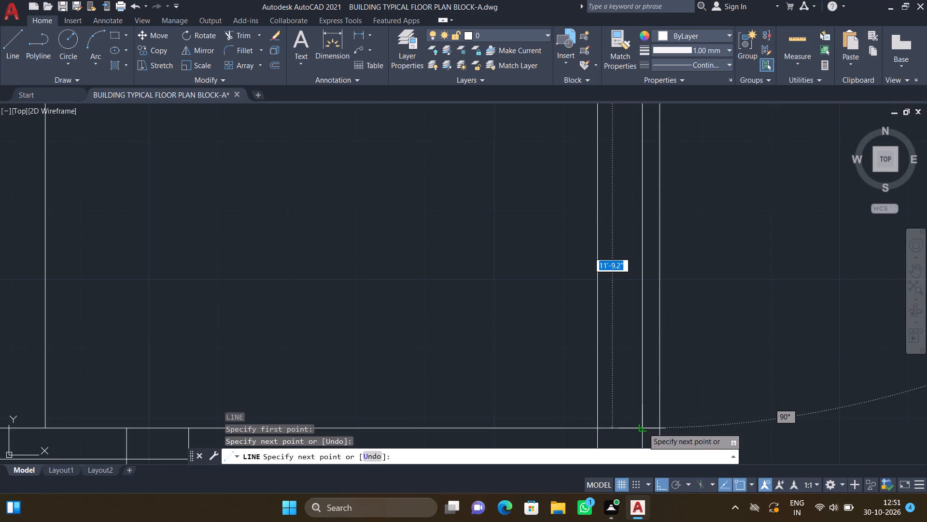
key("Return")
scroll(646, 396, "down", 4)
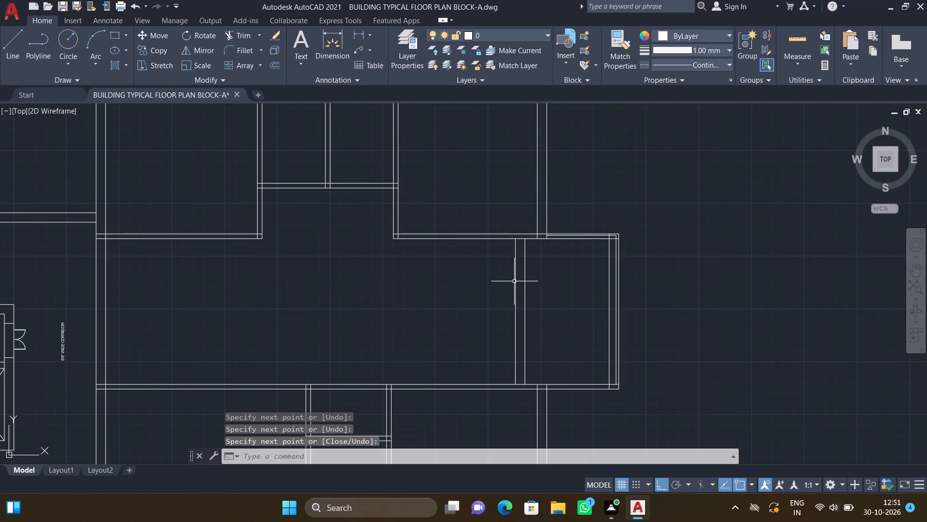
Draw a second L-shaped line inside the projection's walls, about 5'-4" along the top wall and about 11'-7.5" down to the bottom wall's upper line.
scroll(546, 240, "up", 3)
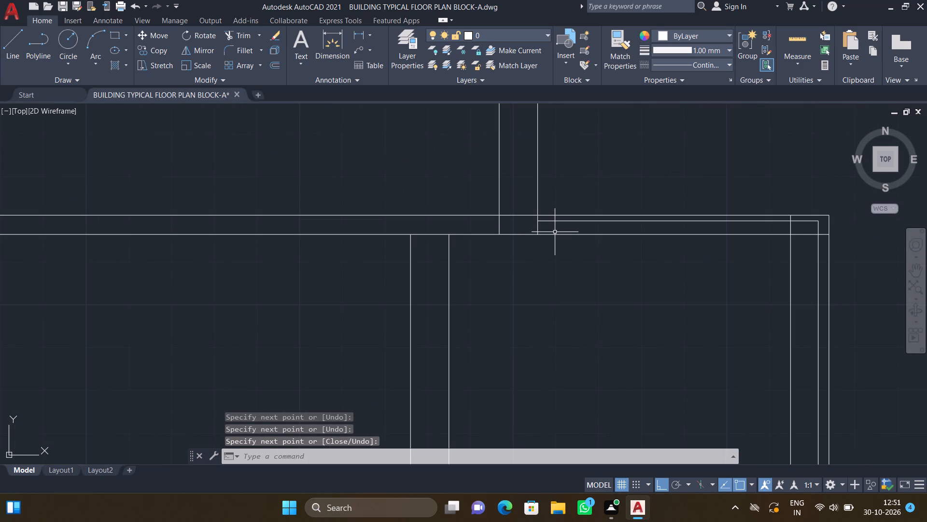
key("l")
key("Return")
scroll(545, 220, "up", 1)
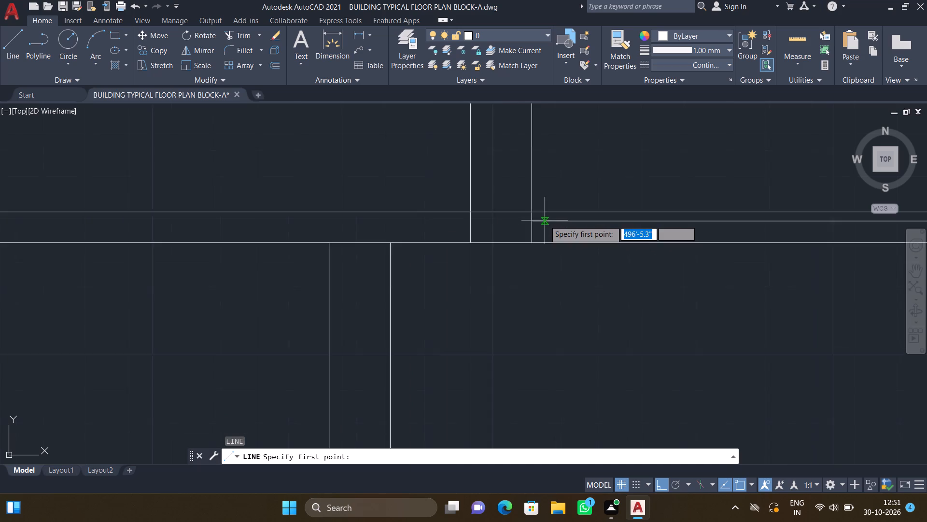
scroll(545, 220, "up", 3)
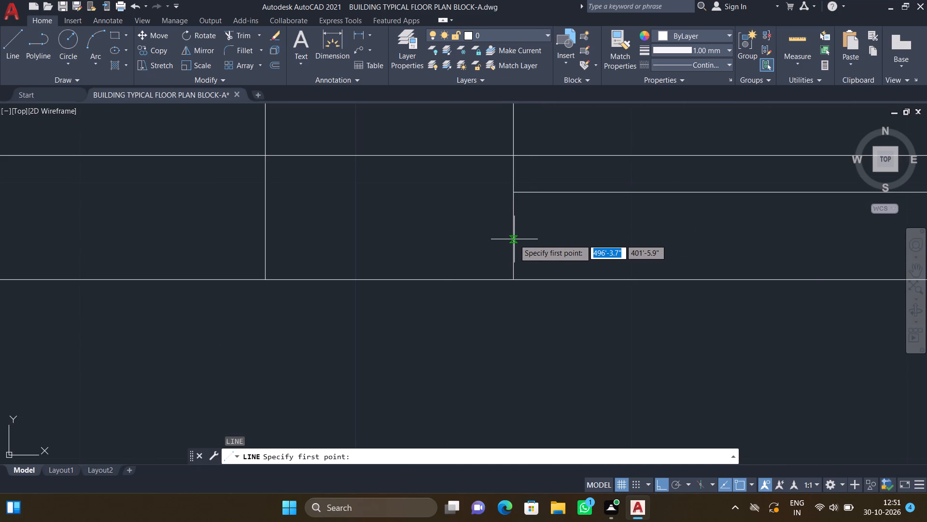
left_click(515, 237)
scroll(744, 254, "down", 4)
middle_click_drag(803, 266, 551, 238)
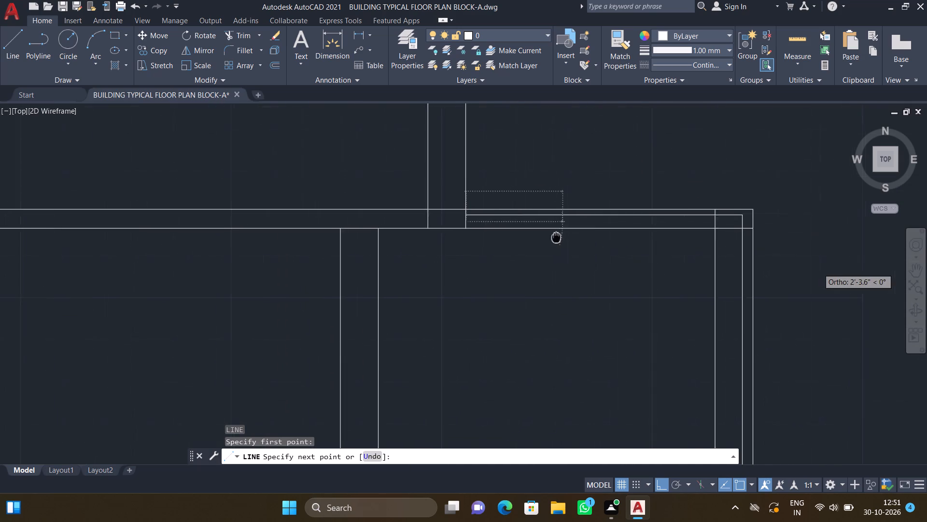
middle_click_drag(551, 238, 550, 238)
scroll(692, 228, "up", 3)
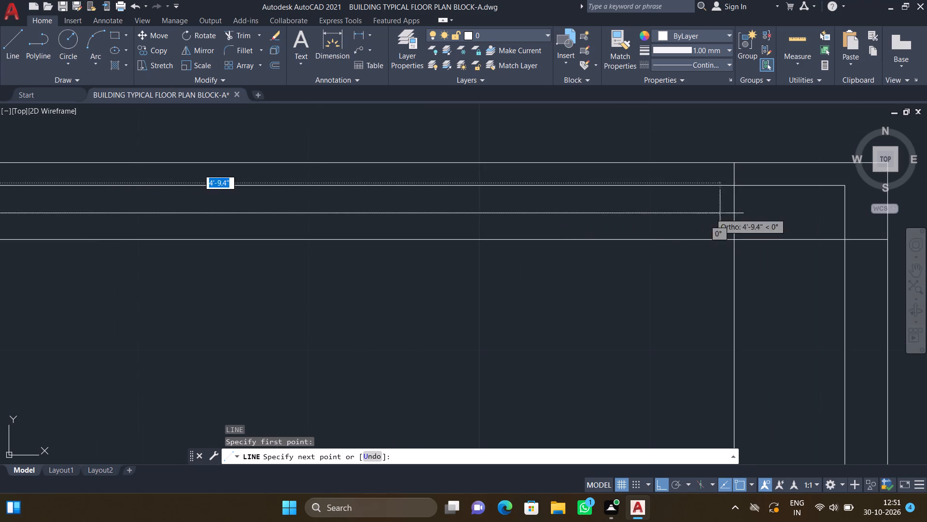
middle_click_drag(716, 209, 480, 161)
scroll(576, 169, "up", 2)
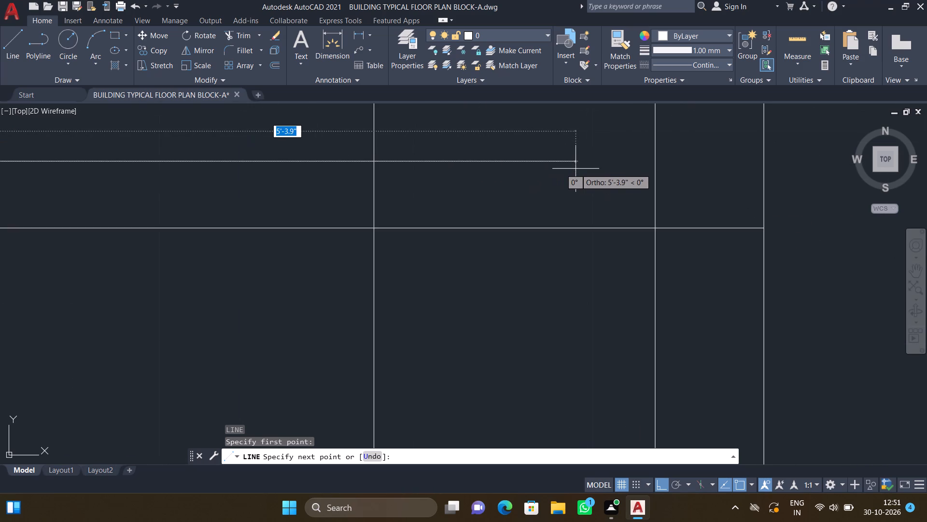
scroll(571, 167, "down", 1)
left_click(572, 165)
scroll(587, 234, "down", 3)
scroll(583, 339, "down", 1)
middle_click_drag(578, 332, 533, 229)
scroll(542, 247, "down", 2)
middle_click_drag(522, 404, 496, 282)
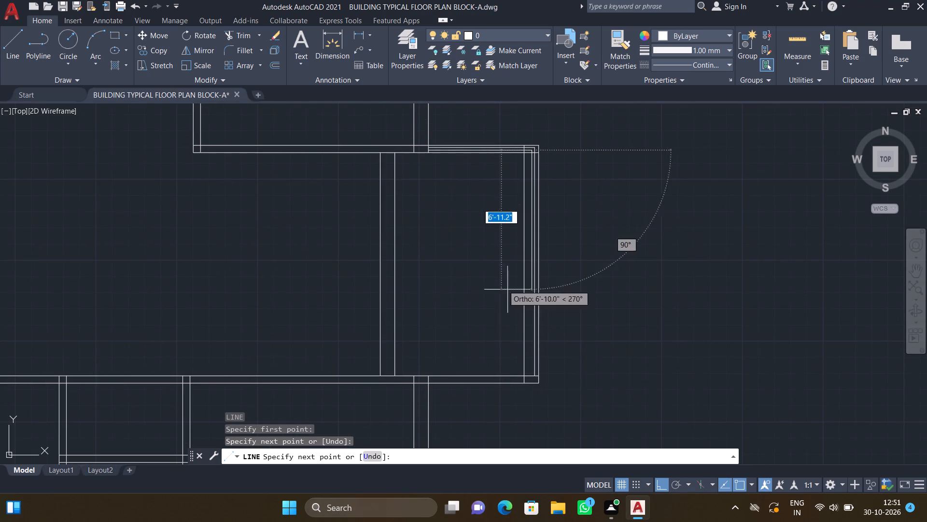
scroll(531, 396, "up", 3)
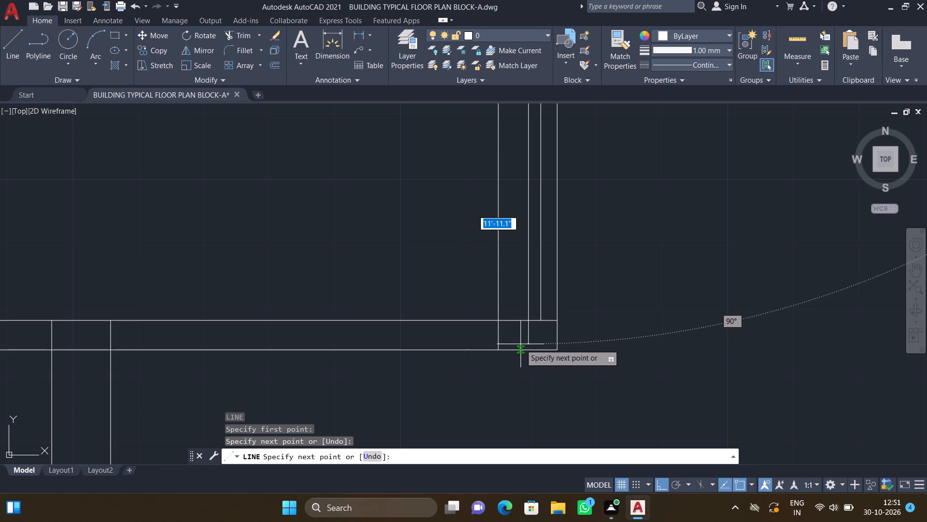
scroll(530, 331, "up", 3)
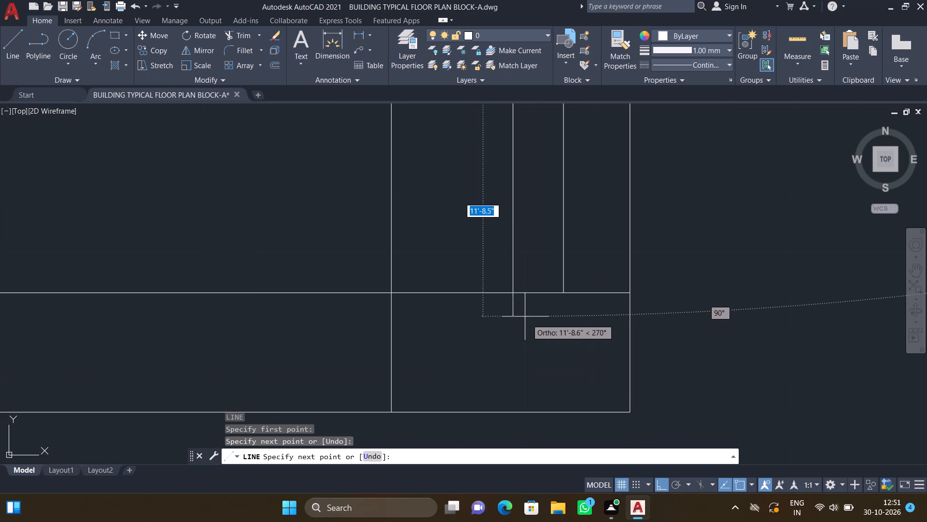
scroll(517, 305, "up", 2)
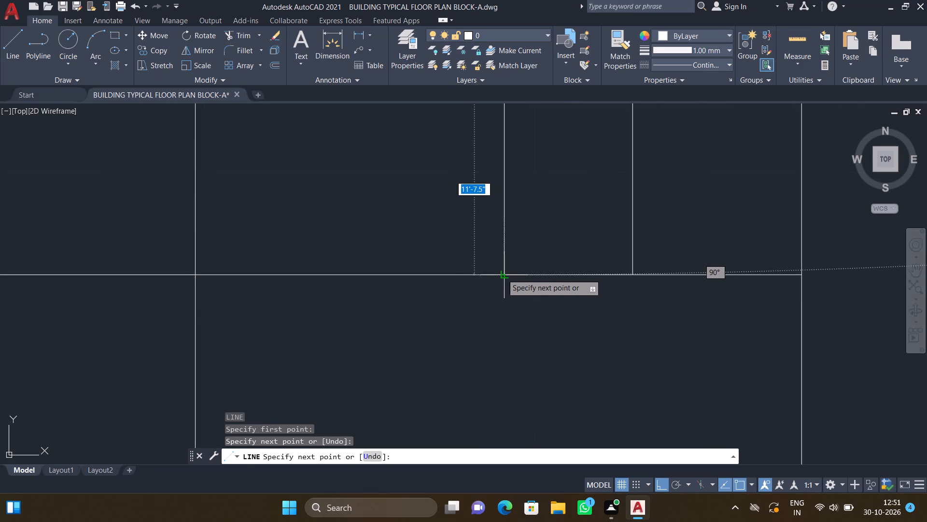
left_click(503, 274)
key("Return")
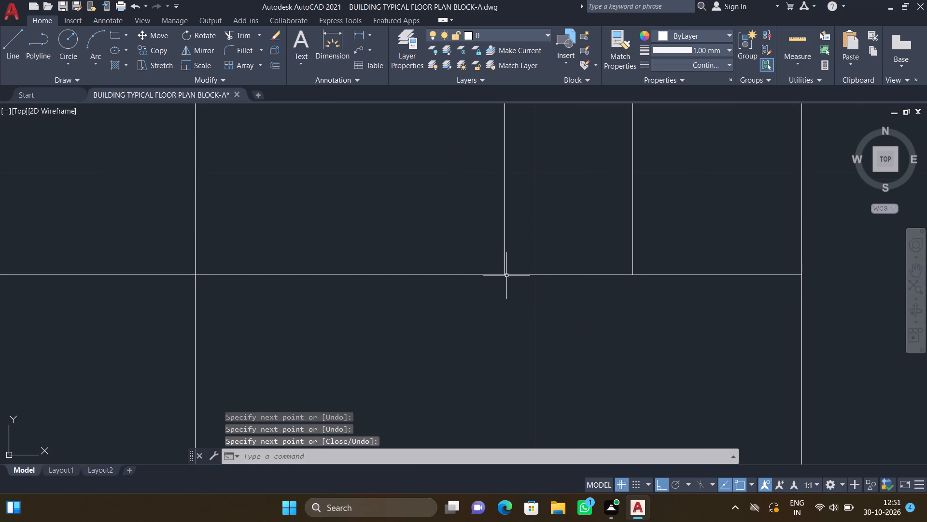
Draw a horizontal line about 10" long across the wall between the hall and the projection, near that wall's upper end.
scroll(539, 285, "down", 9)
middle_click_drag(457, 232, 614, 273)
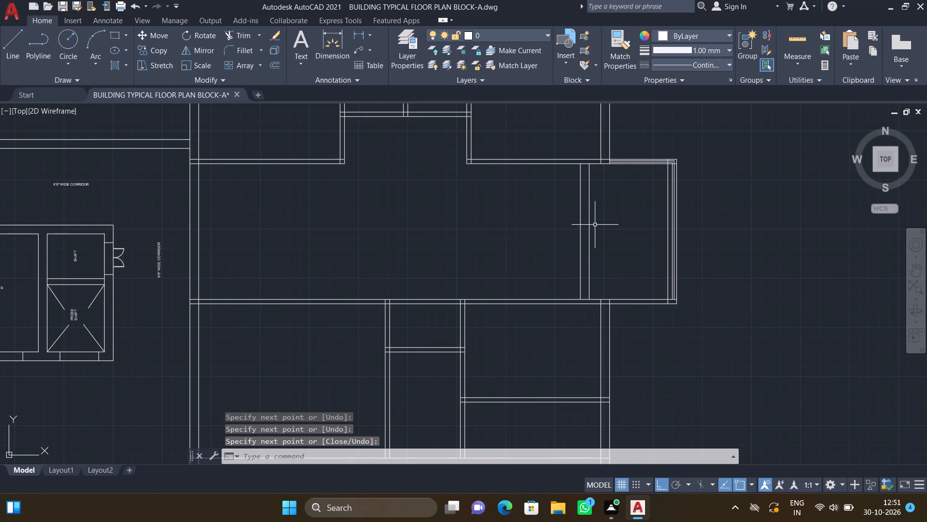
scroll(580, 203, "up", 1)
key("l")
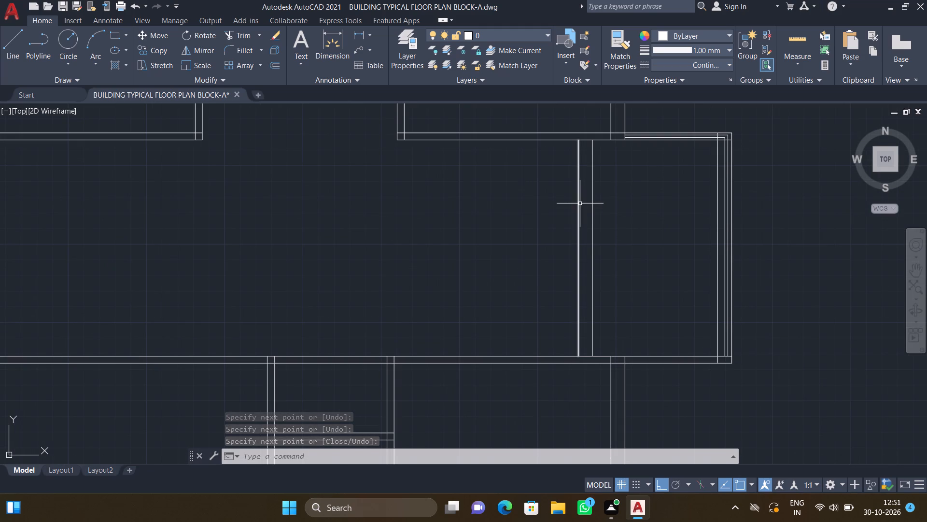
key("Return")
scroll(583, 191, "up", 2)
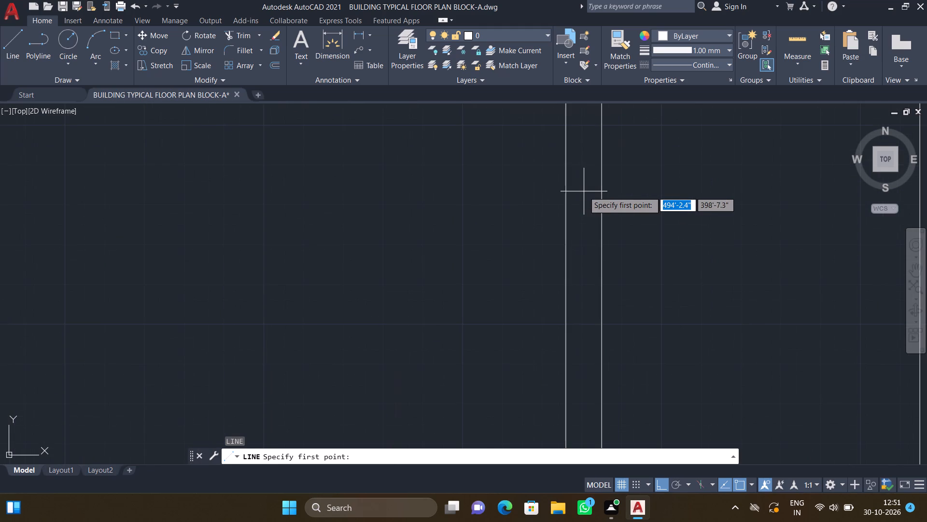
scroll(584, 191, "down", 1)
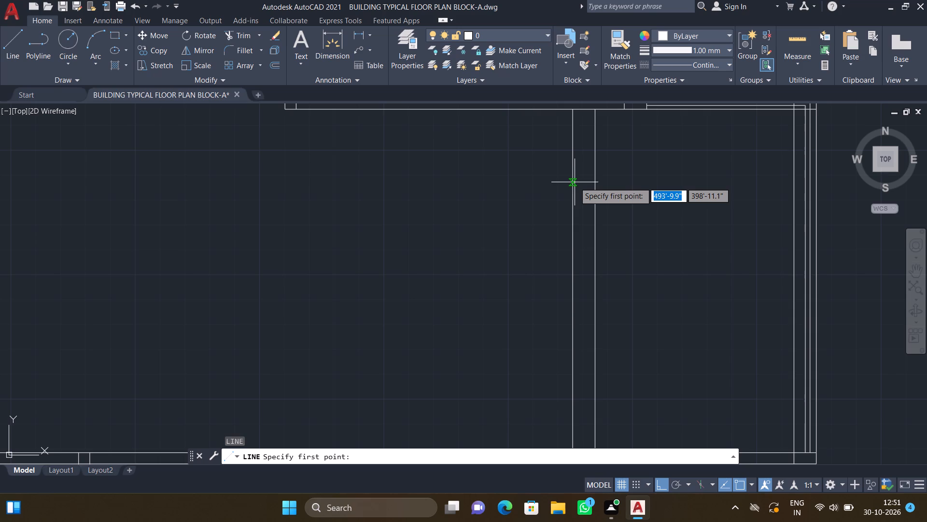
left_click(573, 181)
scroll(591, 186, "up", 1)
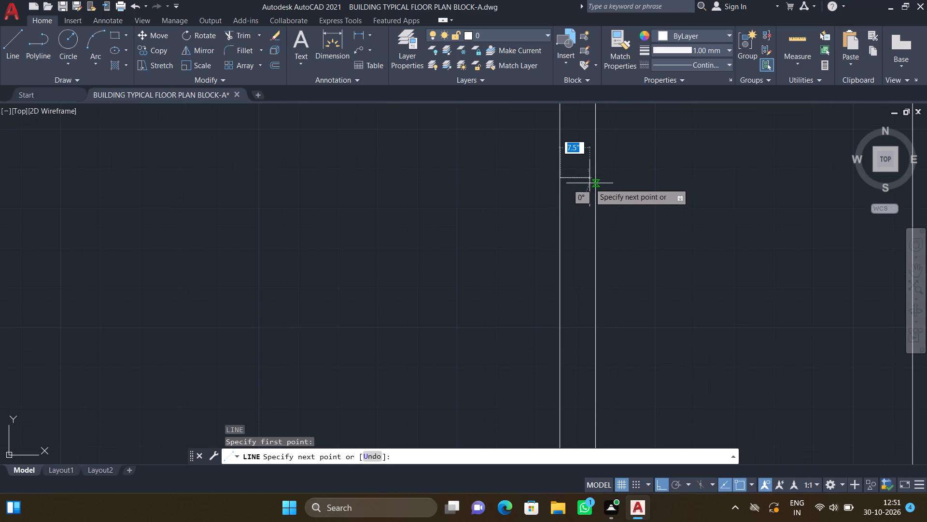
scroll(591, 179, "up", 2)
left_click(598, 177)
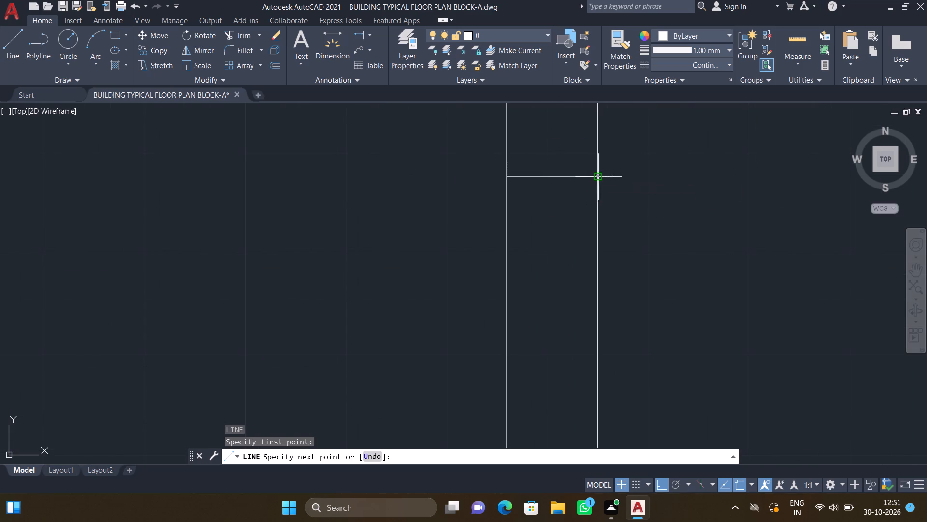
key("Return")
Draw a matching horizontal line about 9.9" long across the same wall, near its lower end.
key("l")
key("Return")
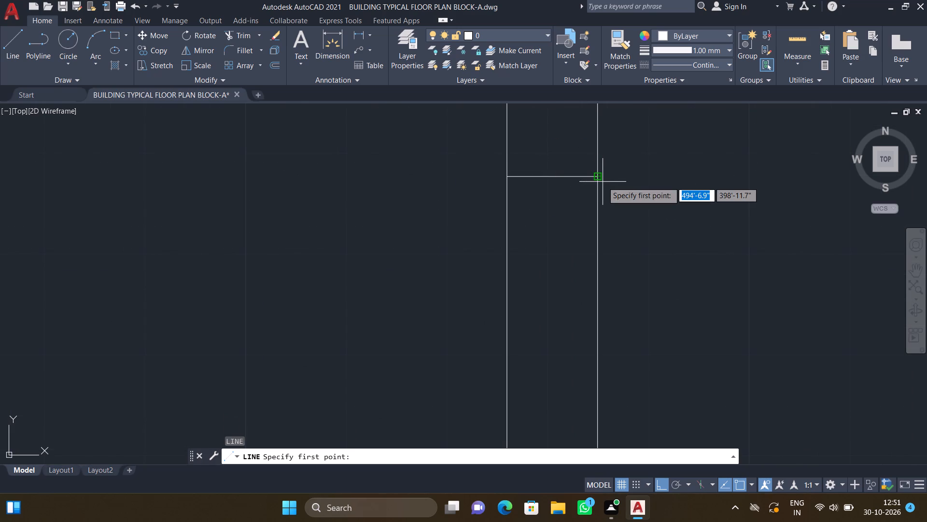
scroll(626, 217, "down", 5)
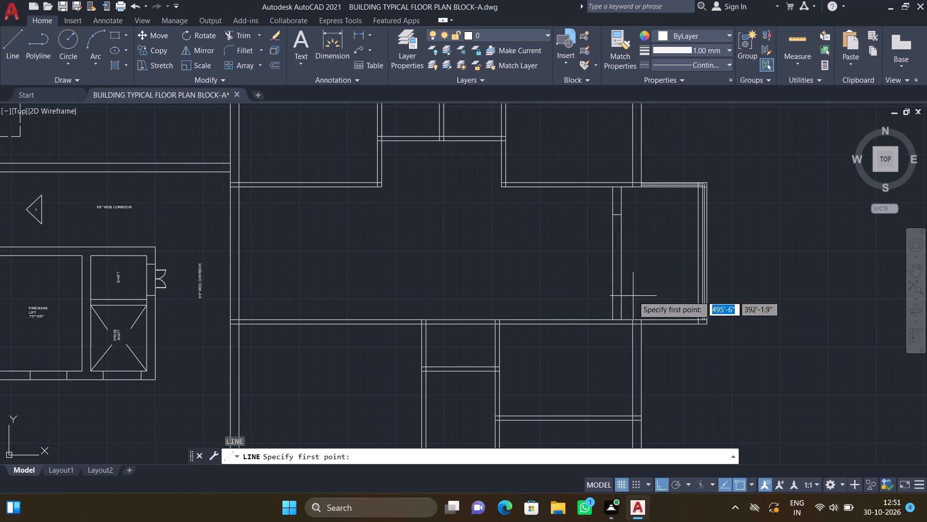
scroll(624, 300, "up", 3)
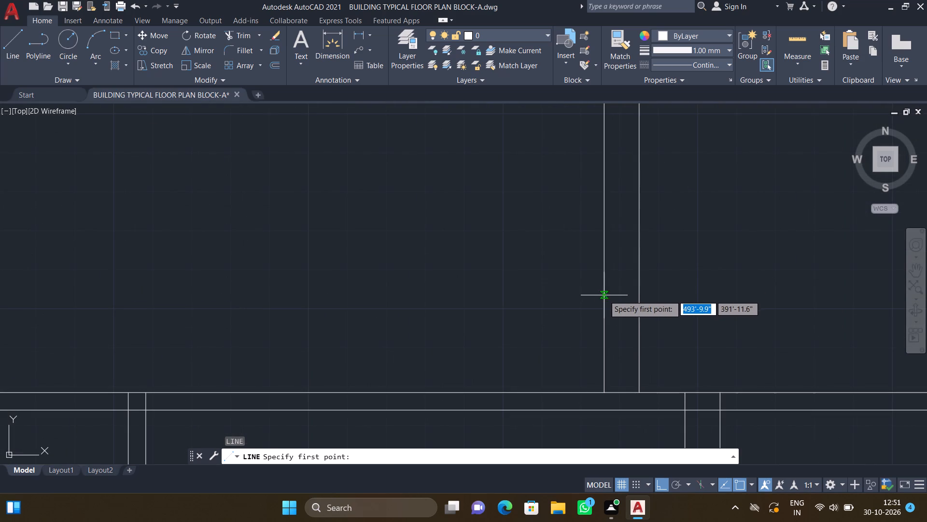
left_click_drag(604, 298, 609, 299)
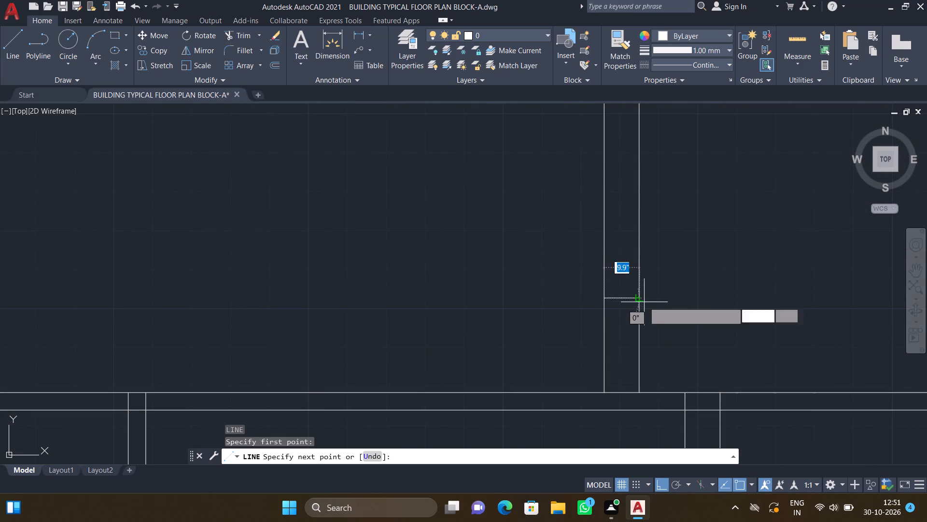
scroll(640, 300, "up", 3)
left_click(634, 296)
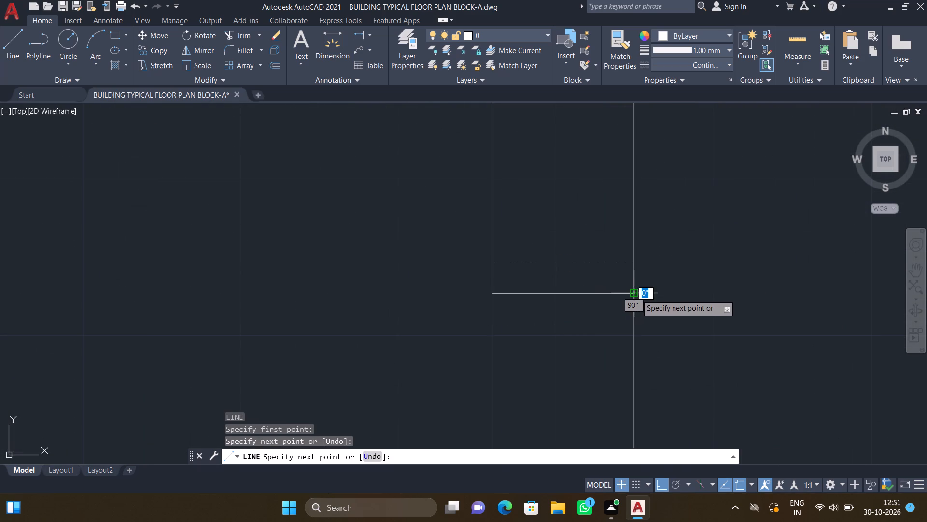
key("Return")
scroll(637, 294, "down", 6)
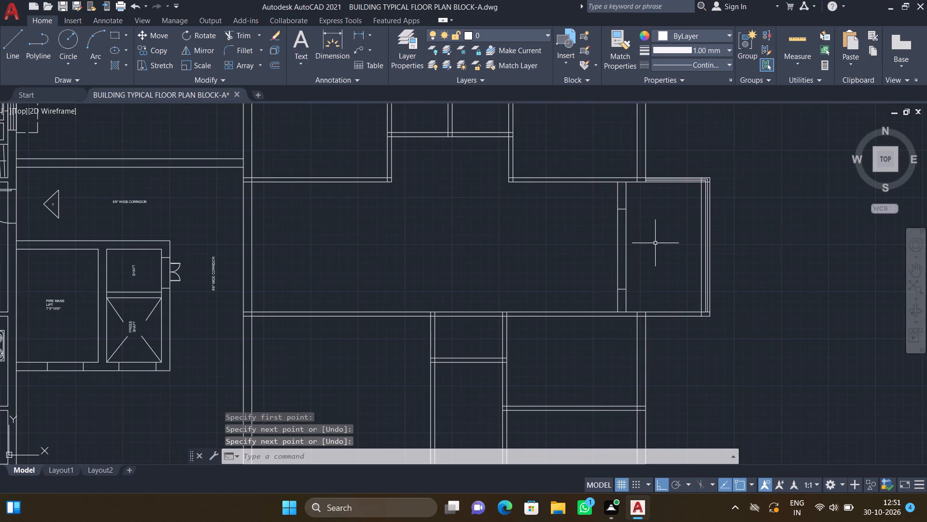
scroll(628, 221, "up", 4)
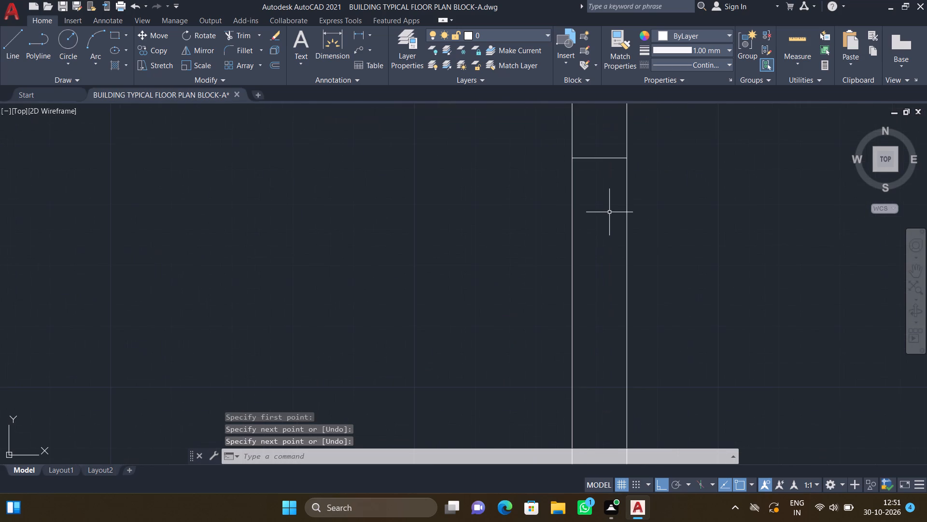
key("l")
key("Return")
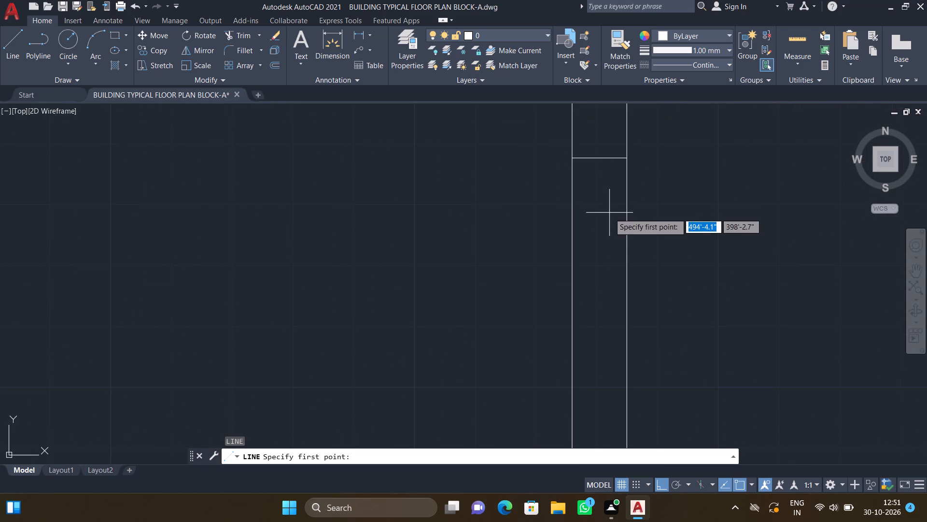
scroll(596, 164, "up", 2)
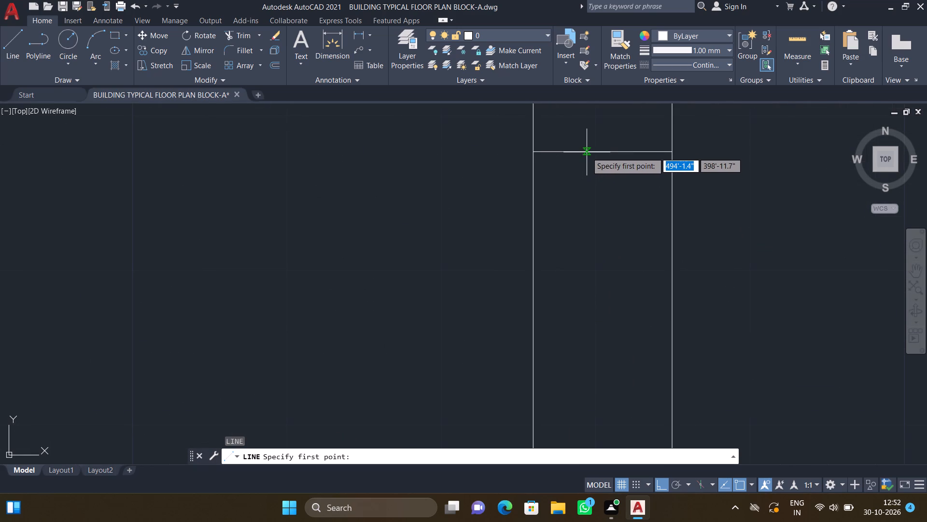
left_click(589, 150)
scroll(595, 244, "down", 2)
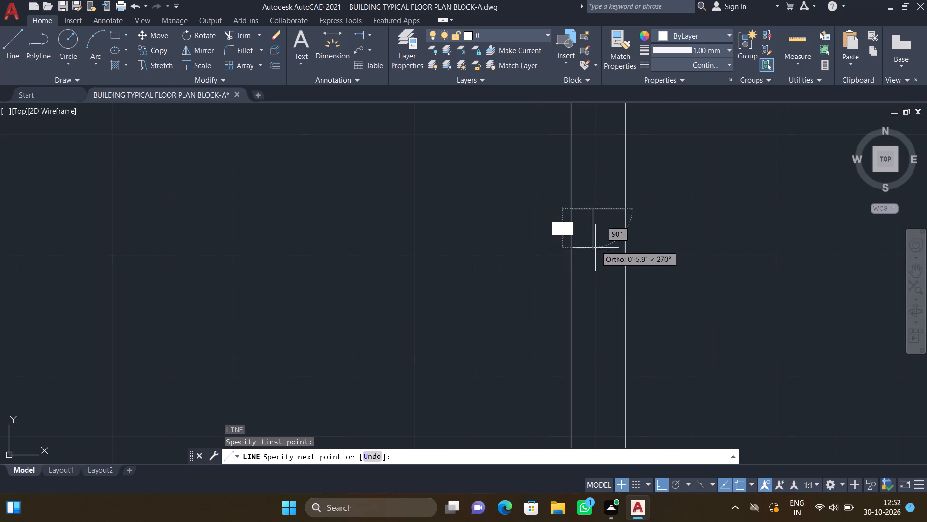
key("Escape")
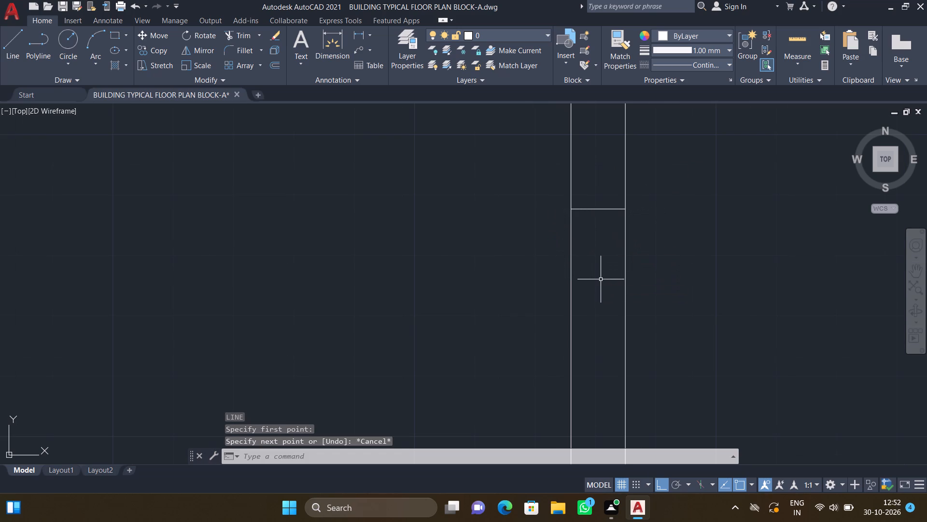
Draw a vertical line joining the two short cross lines, about 3" in from the wall's hall-side line.
key("l")
key("Return")
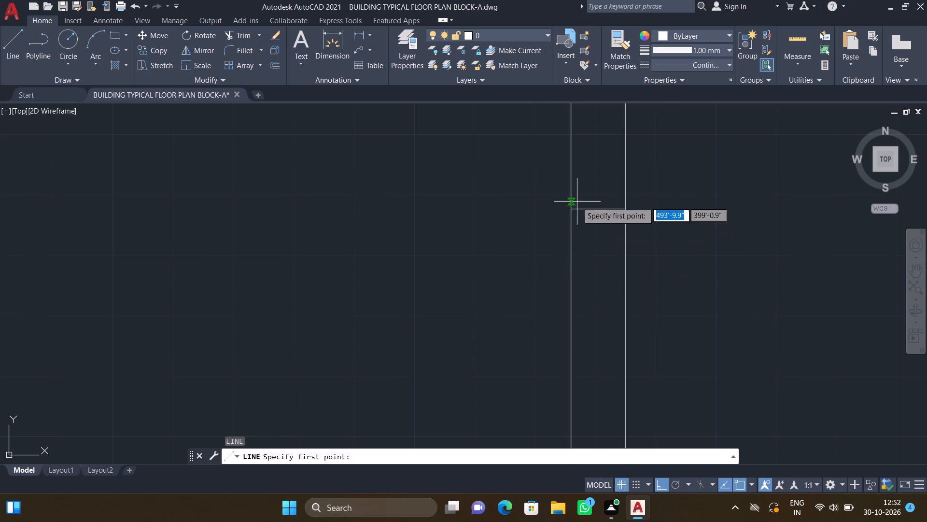
scroll(578, 203, "up", 2)
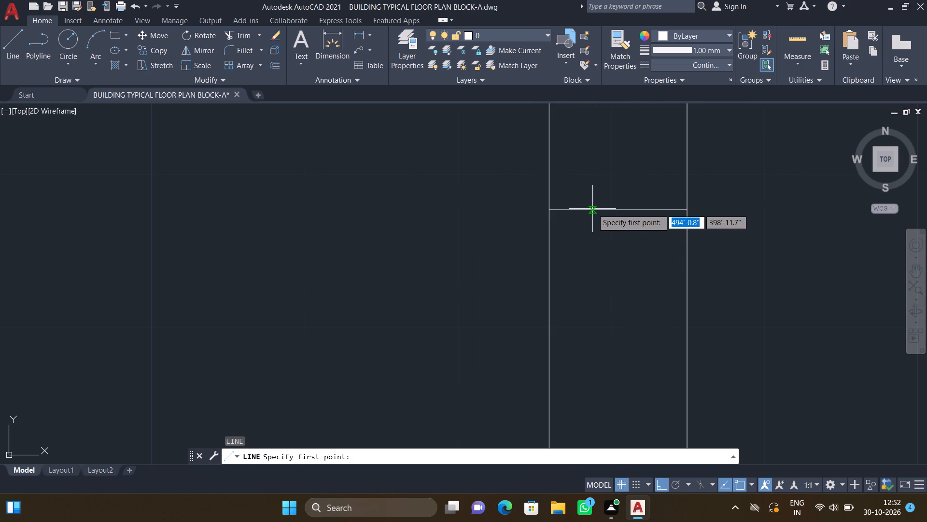
left_click_drag(592, 208, 597, 211)
scroll(638, 309, "down", 3)
middle_click_drag(600, 350, 595, 344)
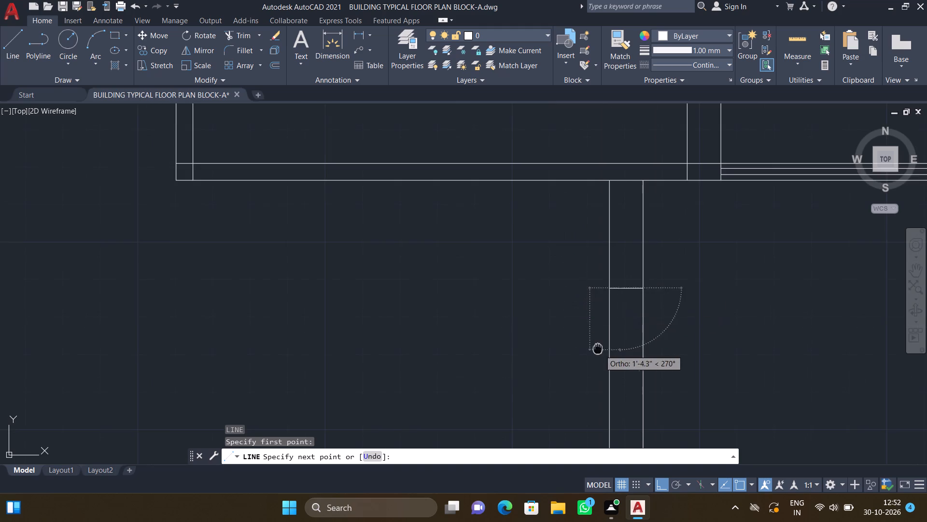
middle_click_drag(595, 344, 527, 189)
middle_click_drag(552, 324, 504, 244)
scroll(496, 332, "up", 1)
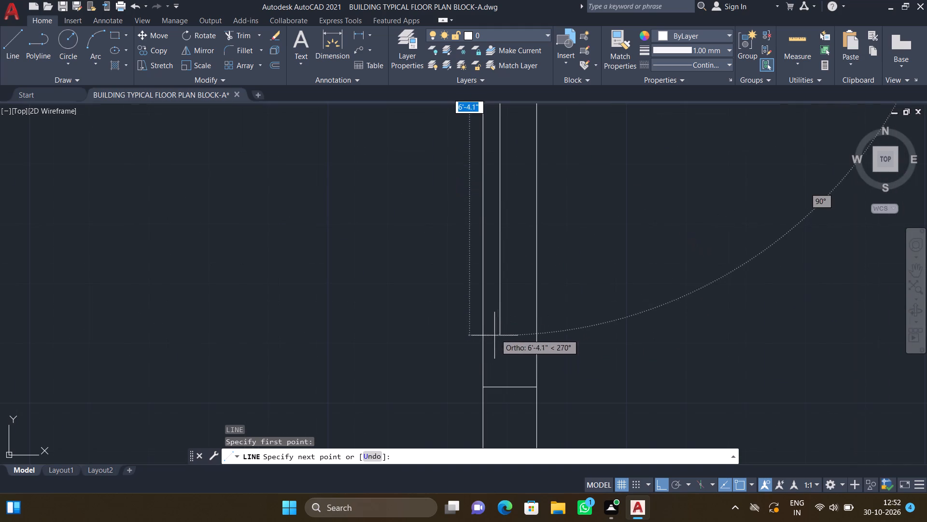
scroll(502, 369, "up", 2)
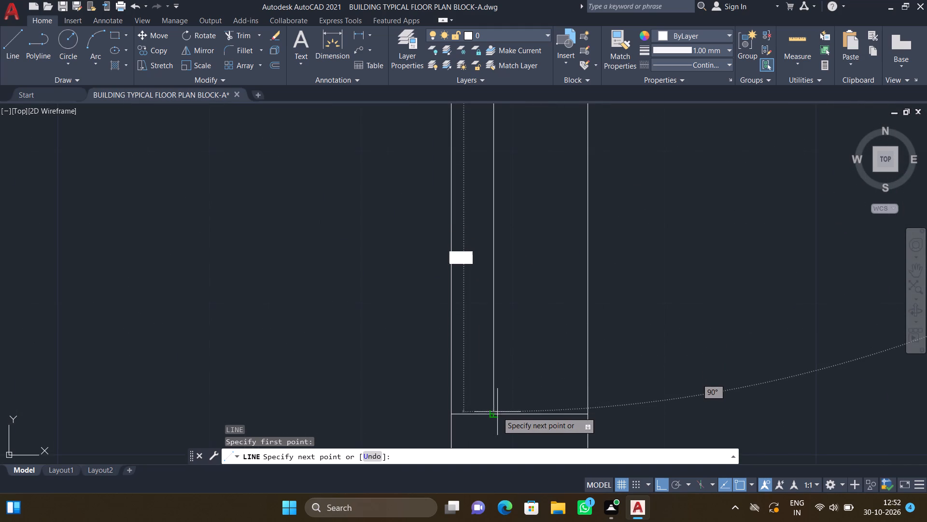
left_click(495, 413)
key("Return")
Draw a second vertical line about 7'-1" long joining the two short cross lines, between the first joining line and the wall's projection-side line.
key("l")
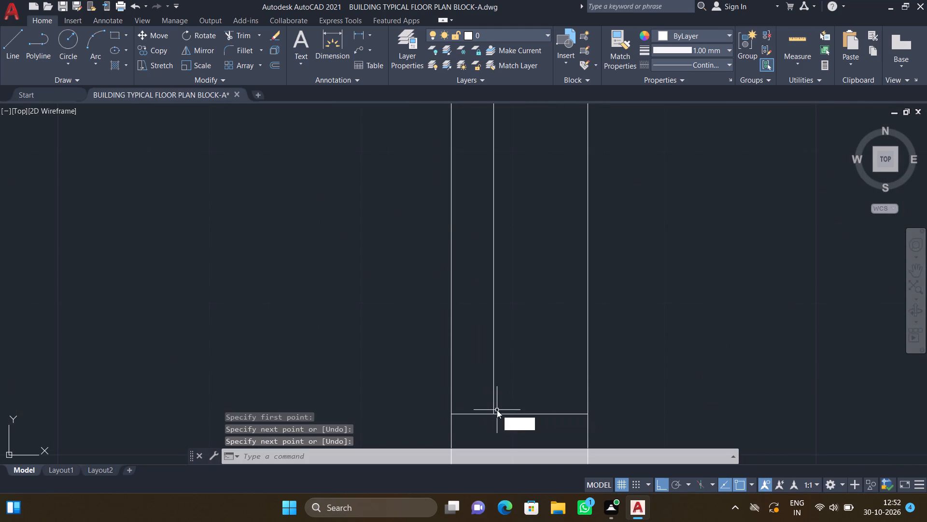
key("Return")
scroll(490, 394, "down", 3)
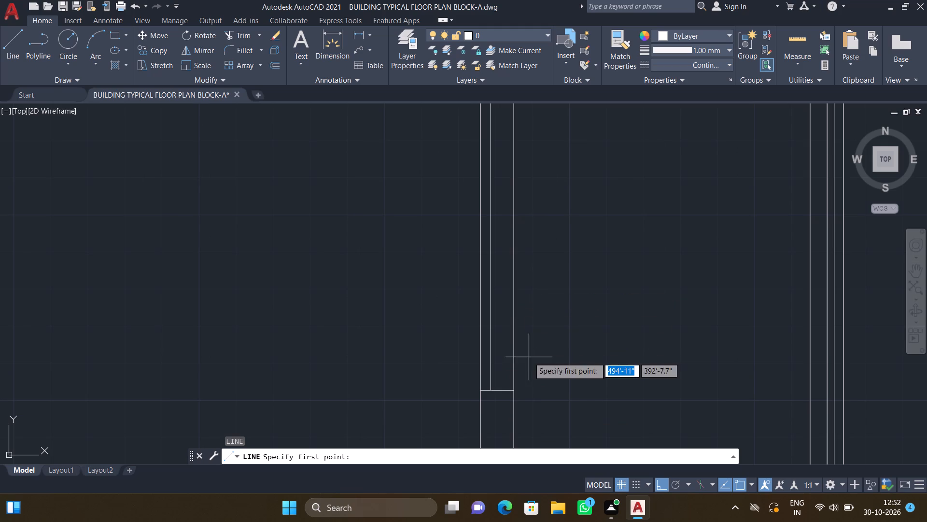
scroll(520, 258, "down", 3)
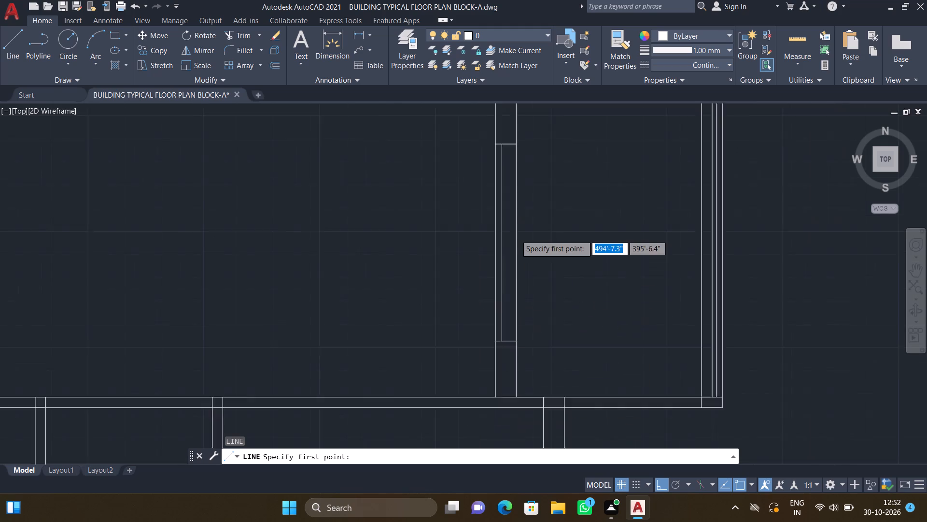
scroll(516, 235, "up", 3)
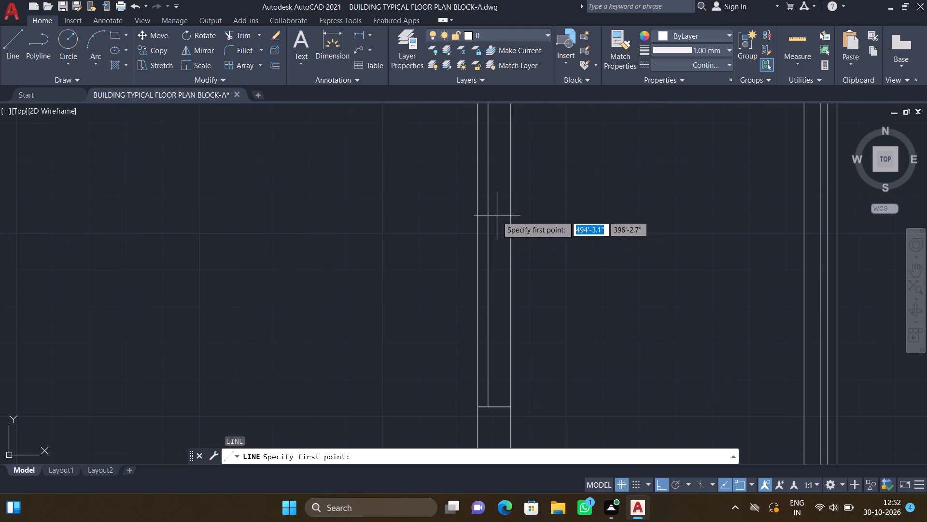
middle_click_drag(504, 208, 492, 316)
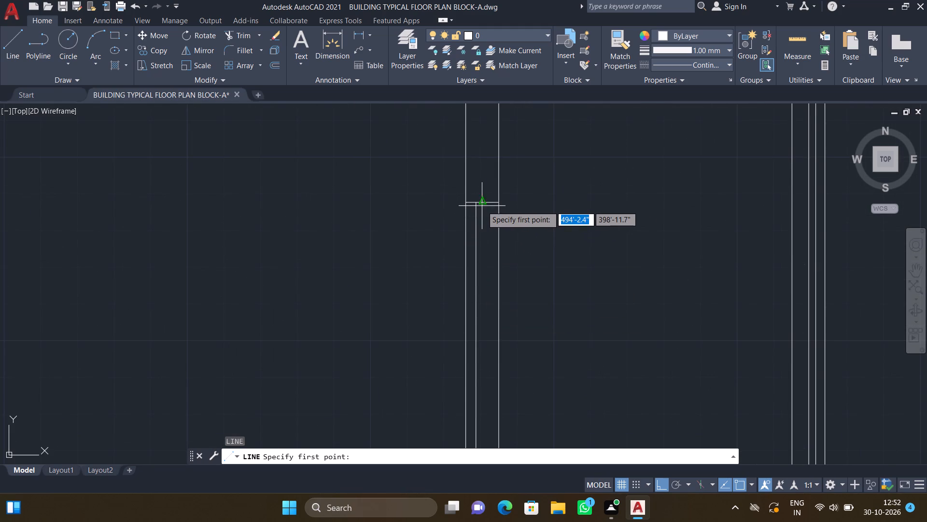
scroll(482, 206, "up", 3)
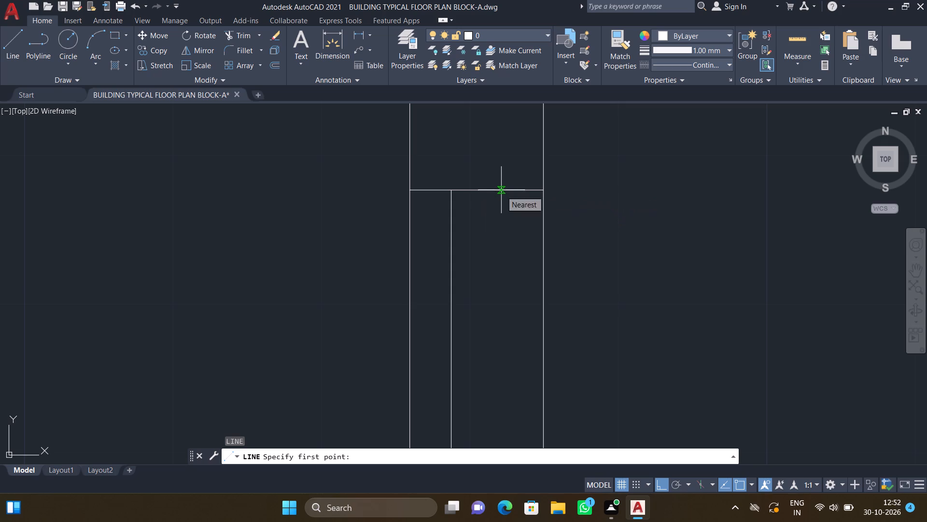
left_click_drag(494, 189, 494, 189)
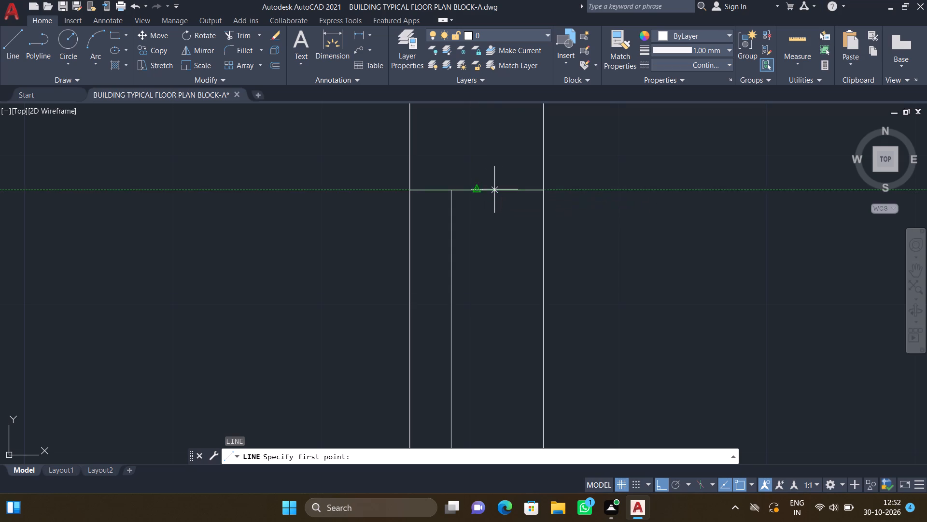
left_click_drag(494, 189, 494, 198)
scroll(503, 312, "down", 2)
middle_click_drag(513, 327, 492, 198)
scroll(499, 224, "down", 1)
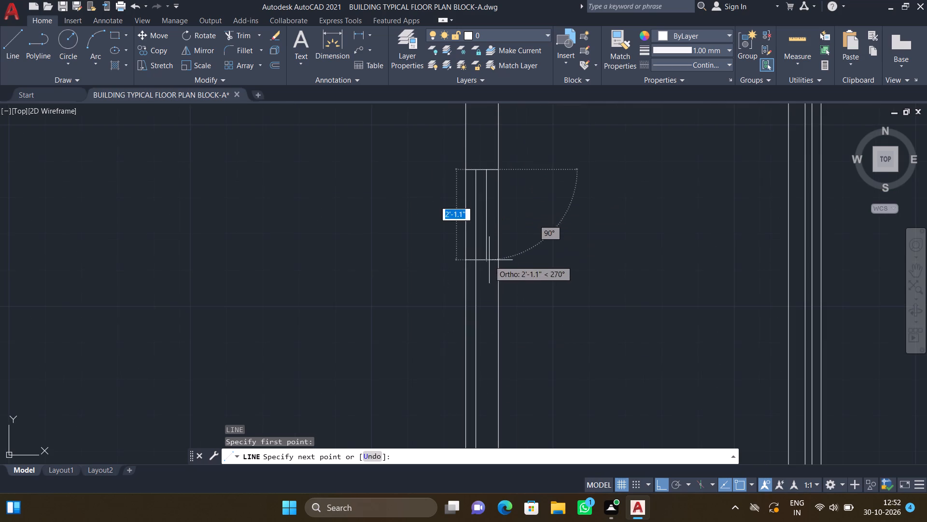
middle_click_drag(488, 231, 474, 159)
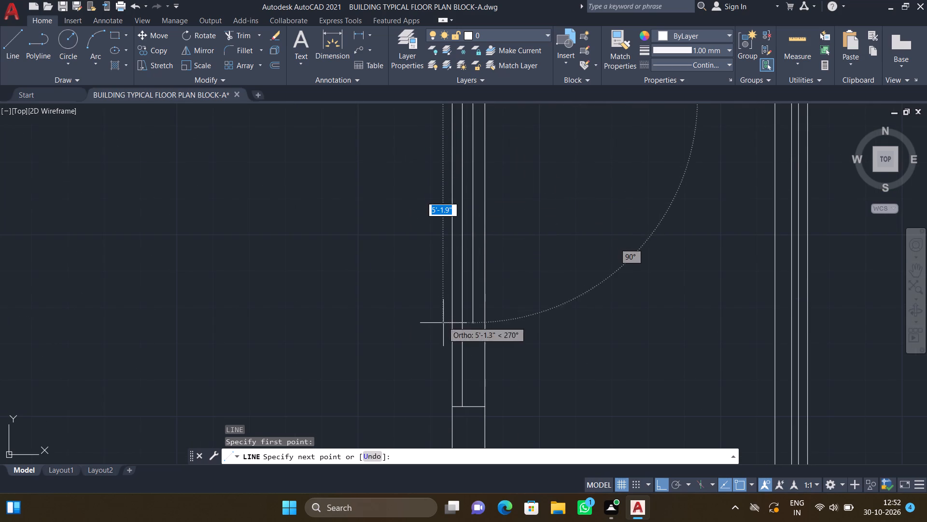
middle_click_drag(473, 366, 449, 285)
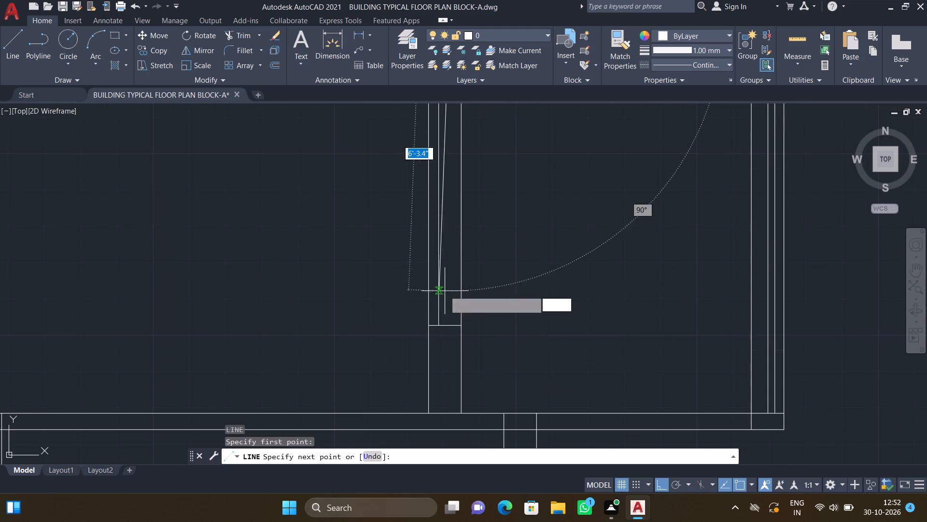
scroll(449, 321, "up", 5)
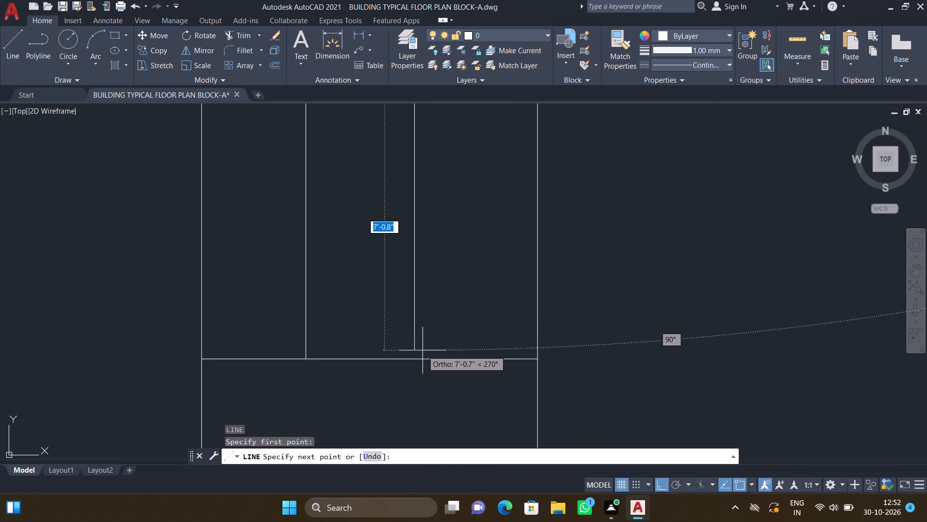
left_click(419, 355)
key("Return")
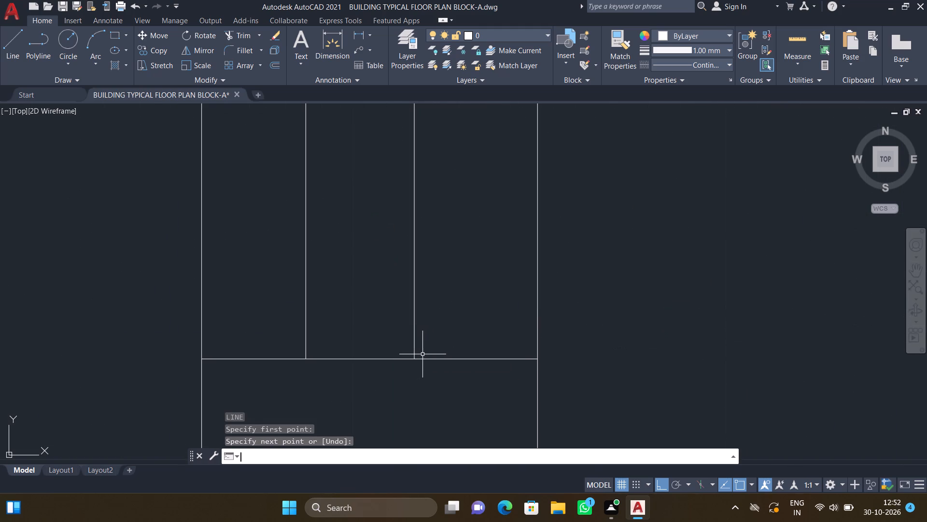
Draw a three-sided outline above the top wall, about 2'-10.5" high and 11'-1.5" wide, spanning the outer lines of the two small middle rooms.
scroll(461, 316, "down", 6)
scroll(473, 271, "down", 3)
middle_click_drag(459, 226, 634, 226)
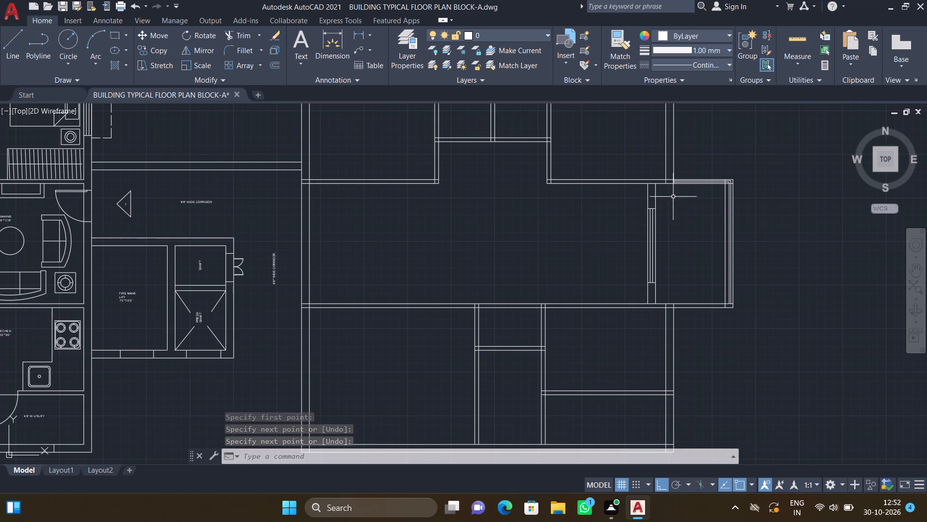
middle_click_drag(514, 220, 551, 301)
middle_click_drag(528, 280, 512, 384)
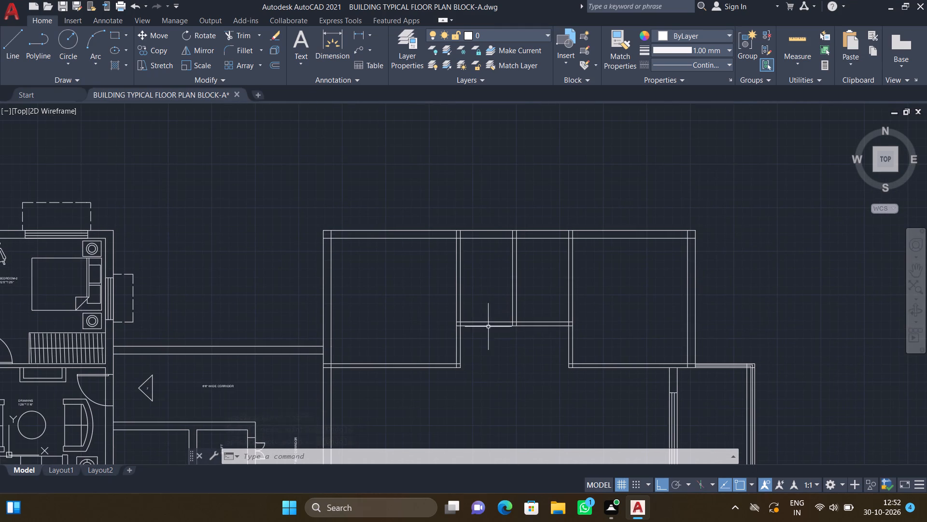
scroll(469, 264, "up", 2)
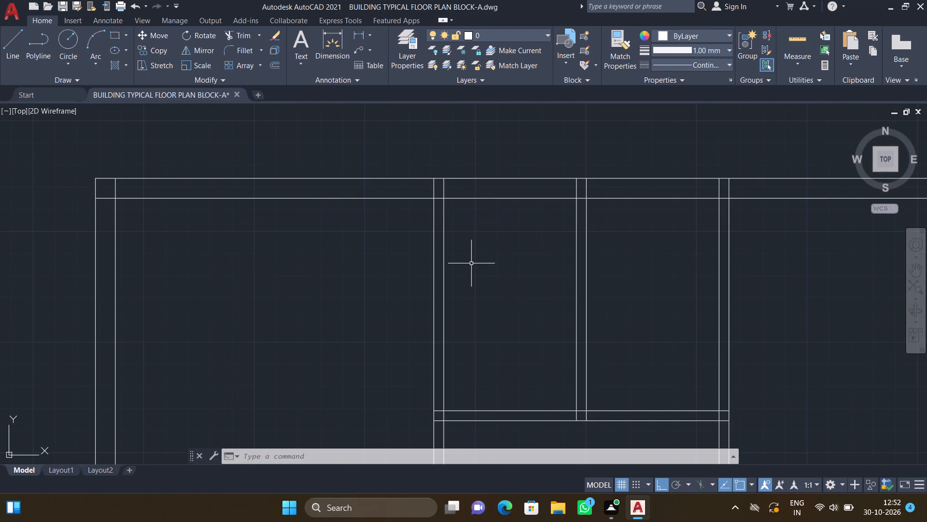
key("l")
key("Return")
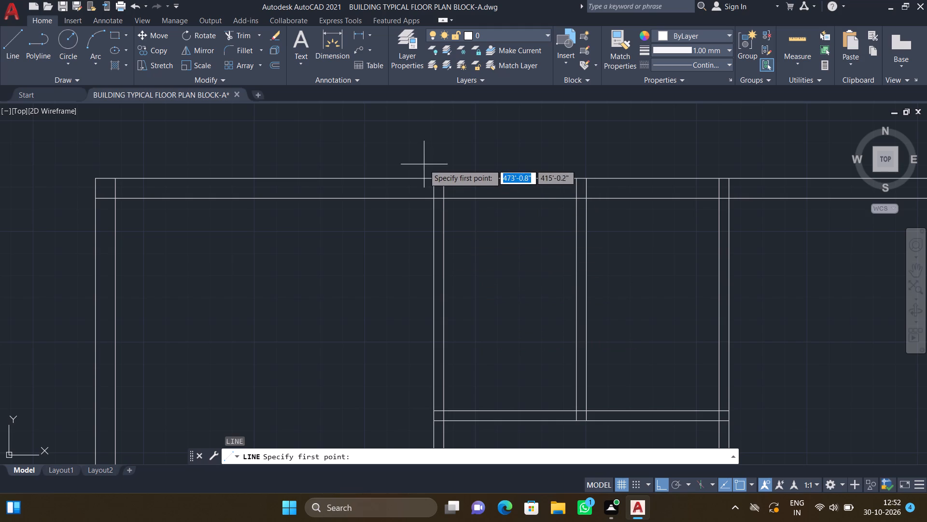
scroll(425, 164, "up", 2)
middle_click_drag(440, 164, 389, 258)
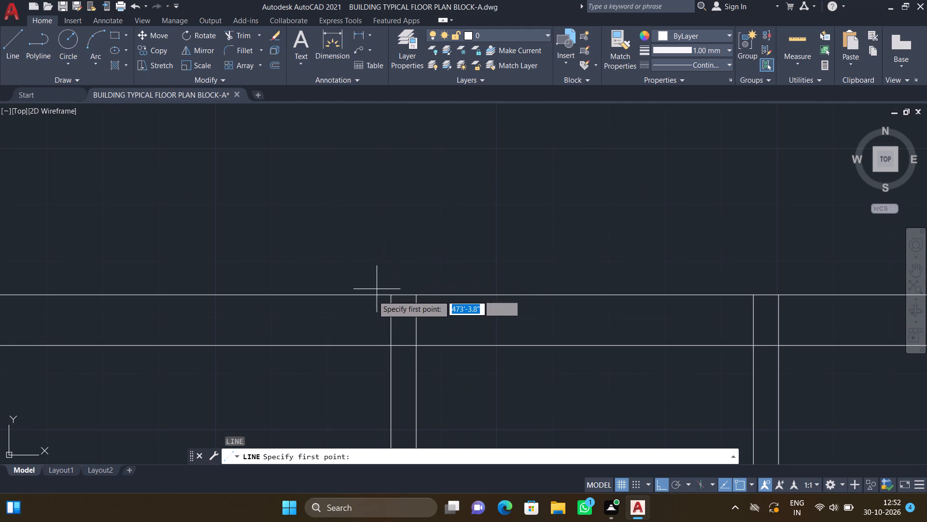
left_click(391, 295)
scroll(397, 218, "down", 1)
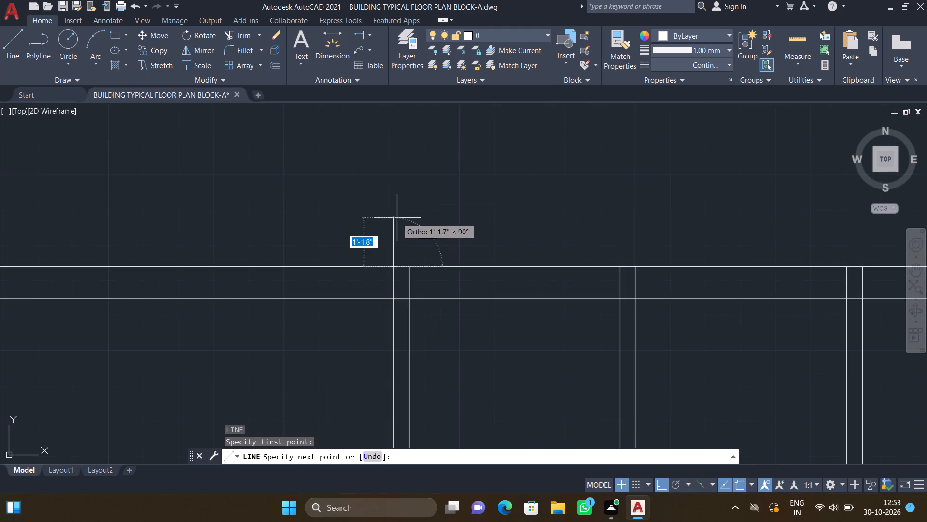
middle_click_drag(385, 199, 323, 234)
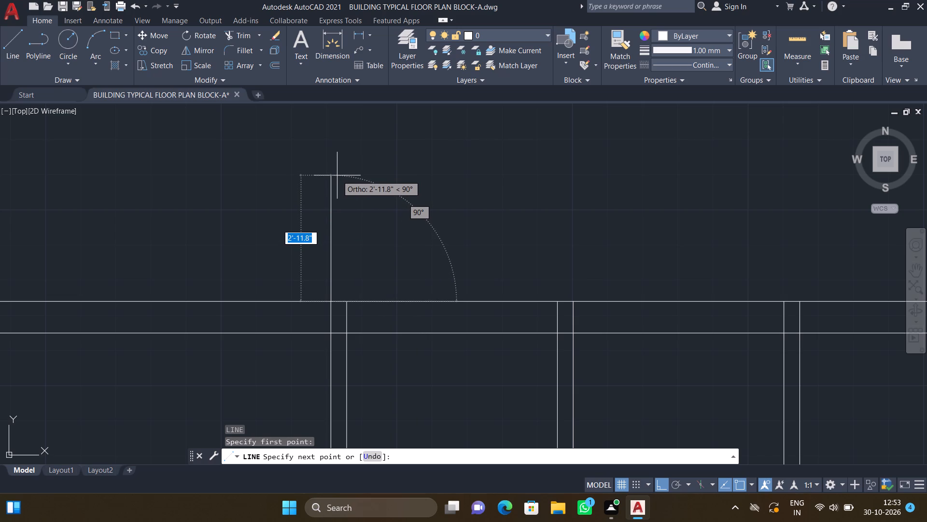
left_click(335, 180)
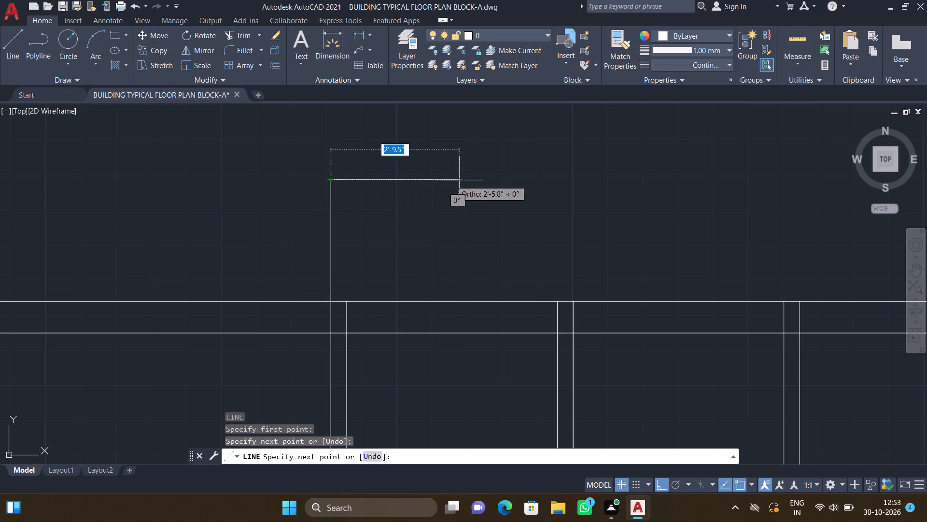
scroll(477, 181, "down", 2)
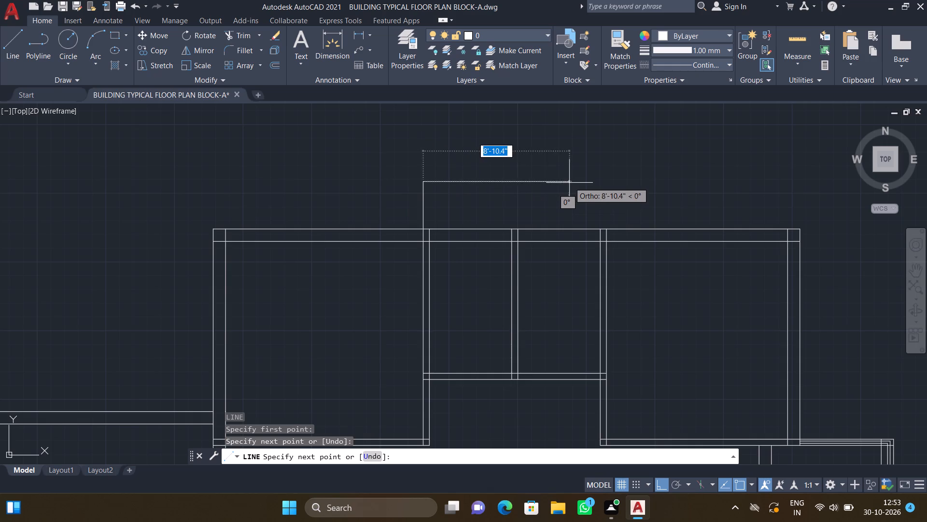
scroll(573, 183, "up", 3)
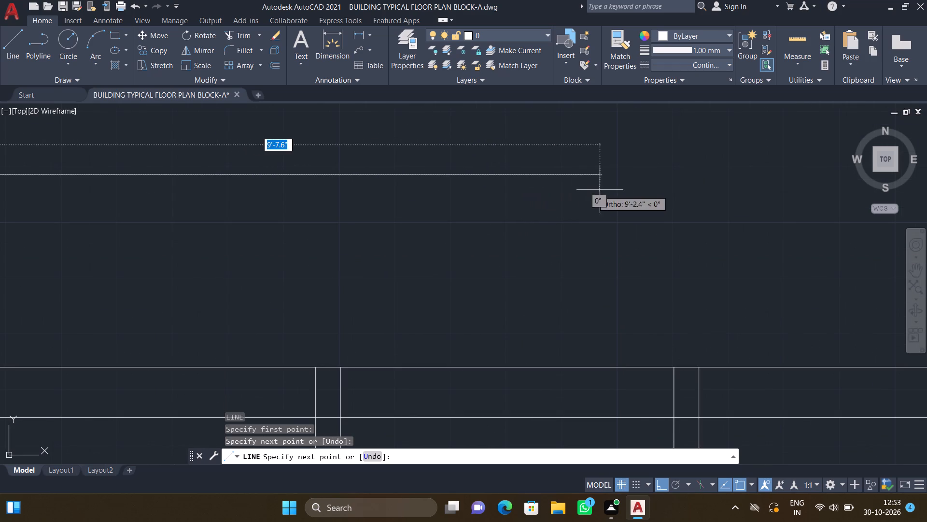
middle_click_drag(669, 204, 663, 206)
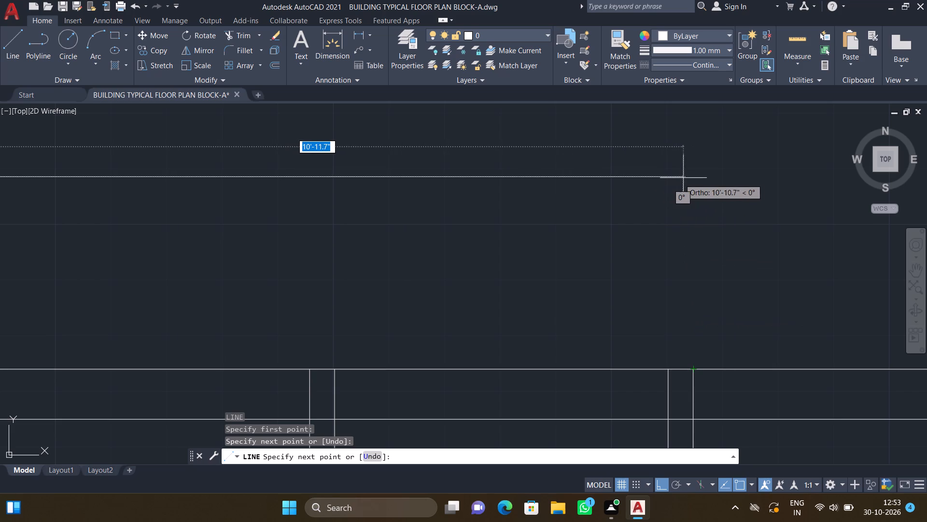
left_click(693, 177)
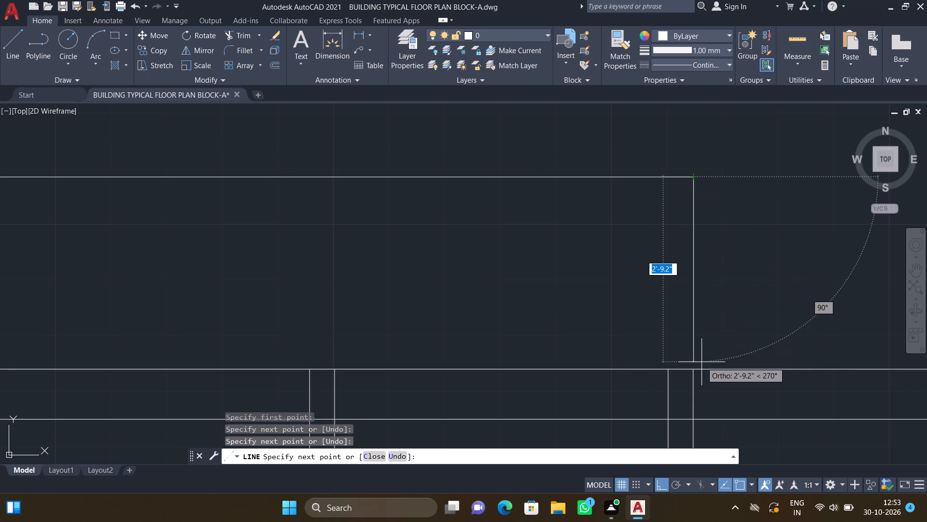
scroll(692, 366, "up", 1)
left_click(689, 370)
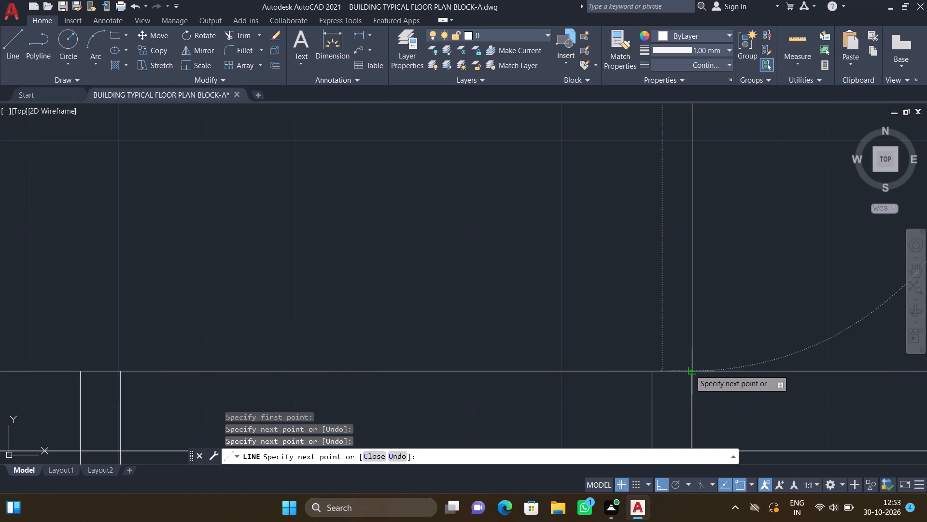
key("Return")
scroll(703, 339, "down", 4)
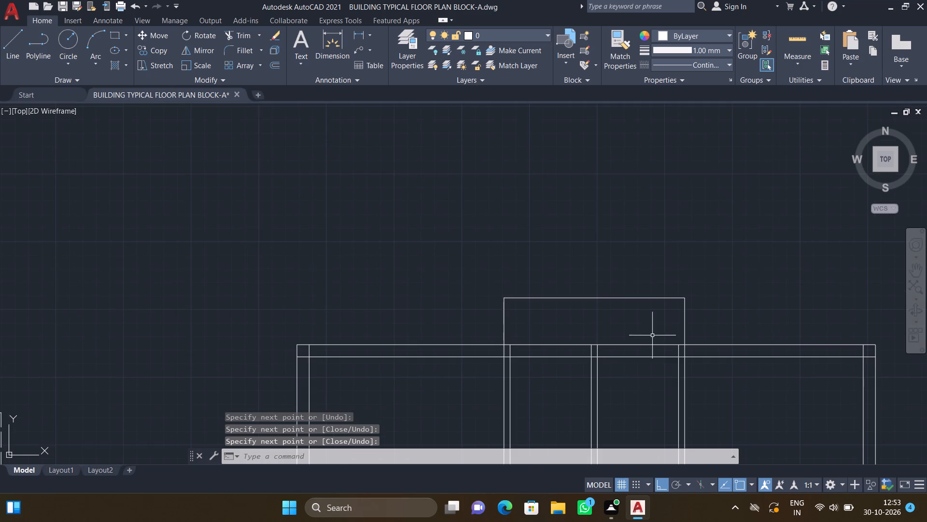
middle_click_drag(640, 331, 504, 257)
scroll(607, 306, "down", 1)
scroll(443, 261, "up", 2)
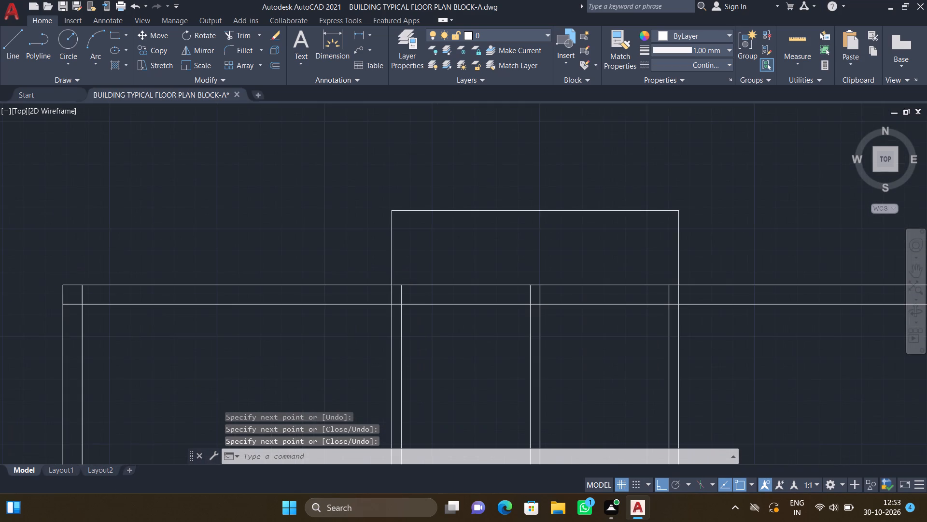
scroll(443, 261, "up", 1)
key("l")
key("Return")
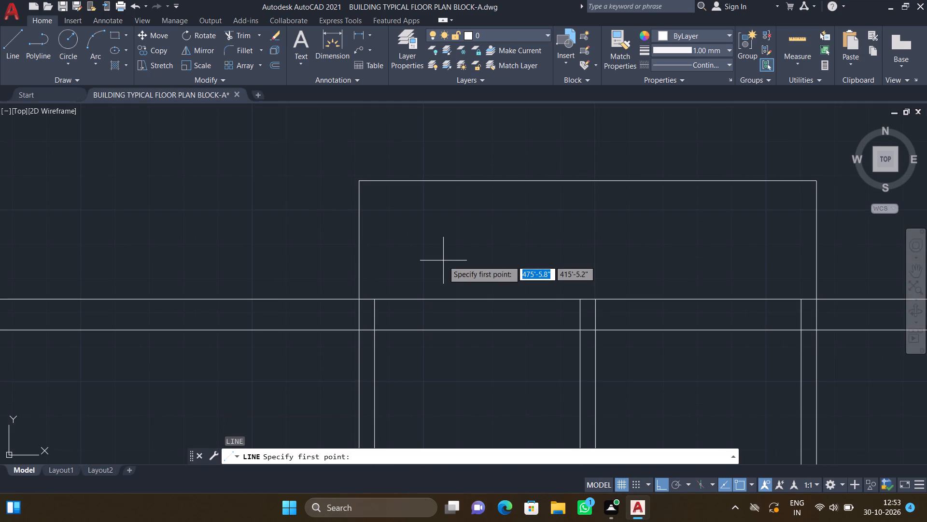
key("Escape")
Offset the top line of the new three-sided outline 9" outward, away from the rooms.
key("o")
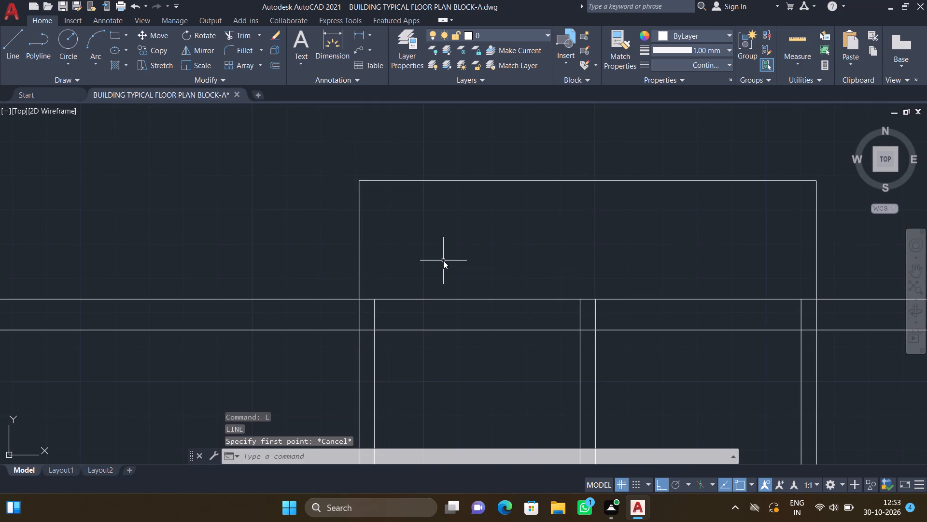
key("Return")
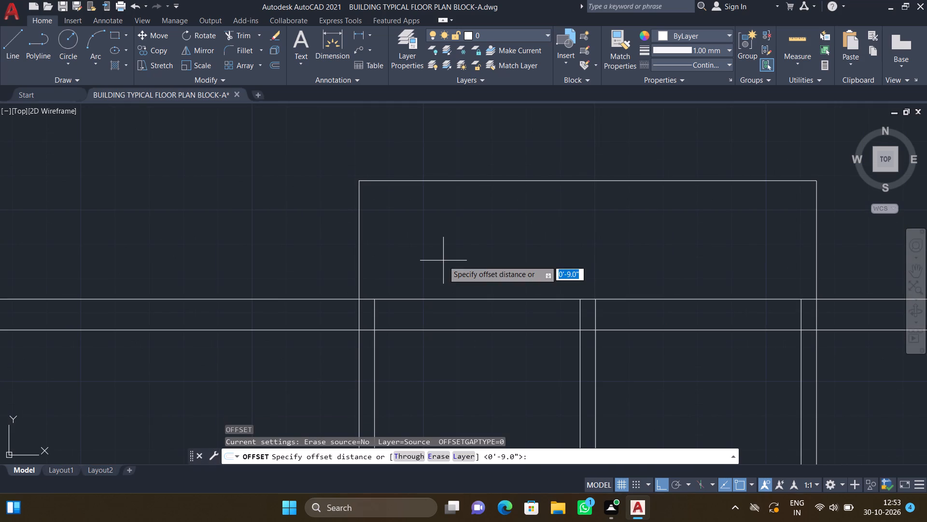
key("9")
key("shift+quotedbl")
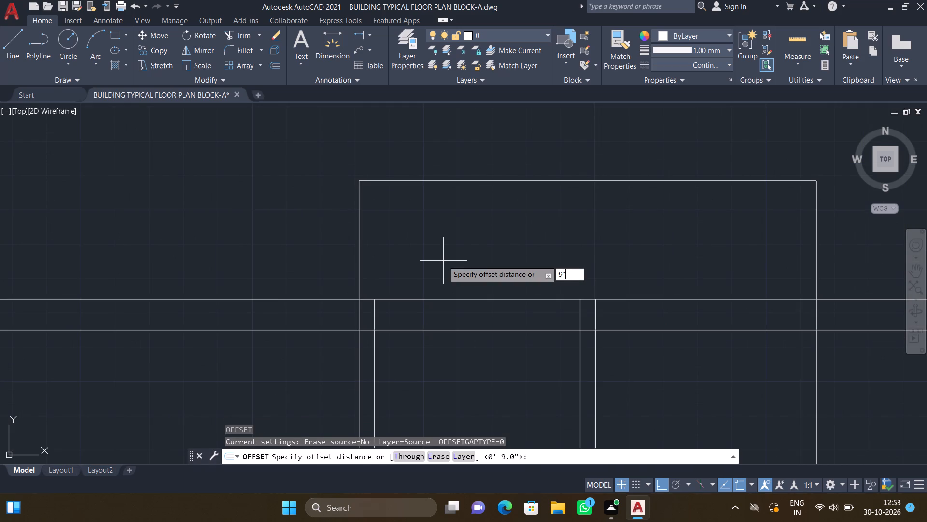
key("Return")
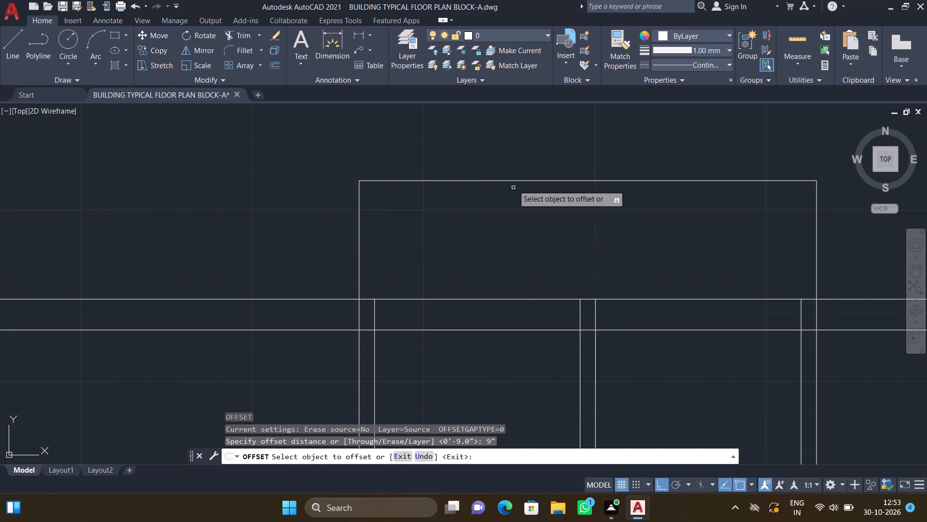
left_click_drag(524, 180, 525, 175)
left_click(528, 130)
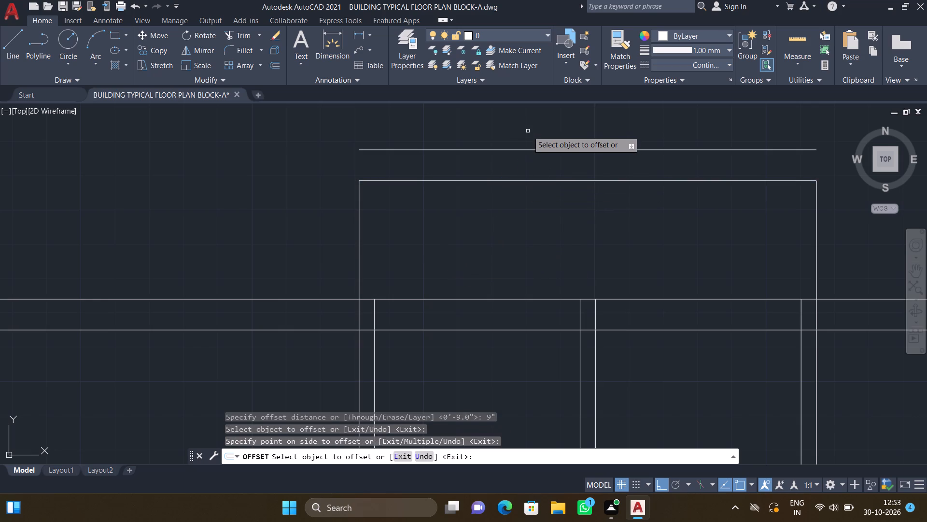
key("Return")
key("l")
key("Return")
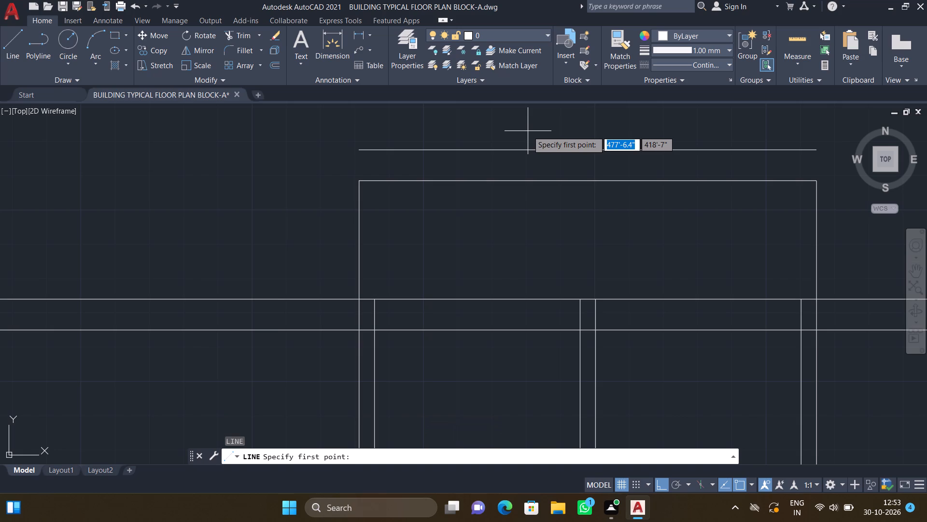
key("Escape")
Extend both side lines of the three-sided outline up to the offset top line.
type("ex")
key("Return")
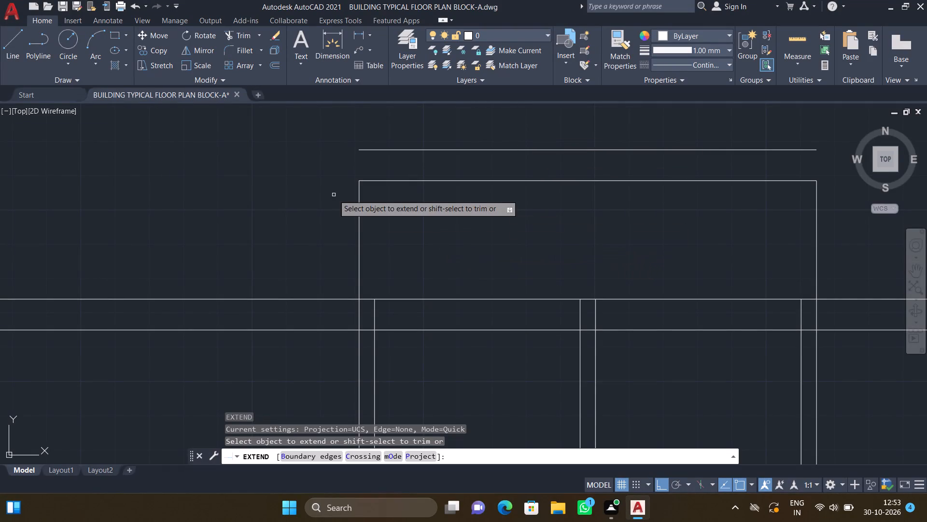
left_click(358, 206)
scroll(512, 217, "down", 2)
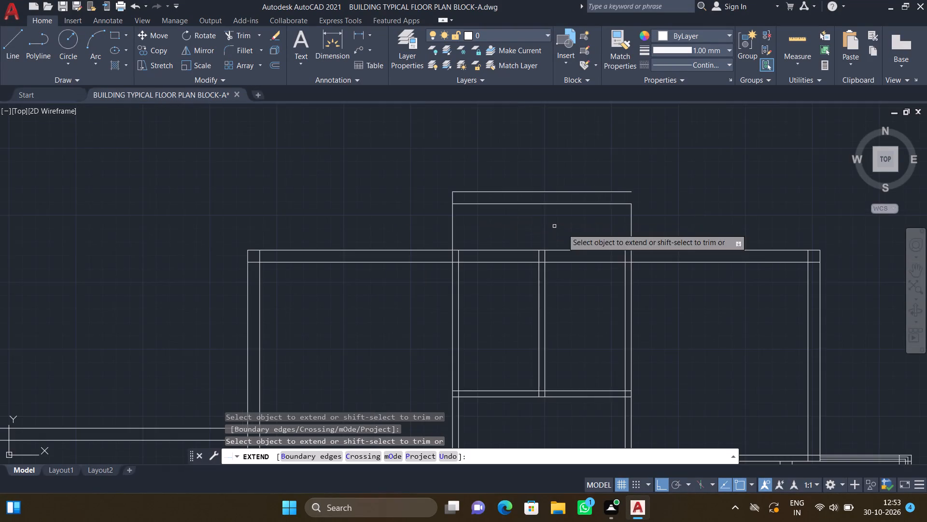
middle_click_drag(559, 233, 463, 226)
scroll(537, 207, "up", 2)
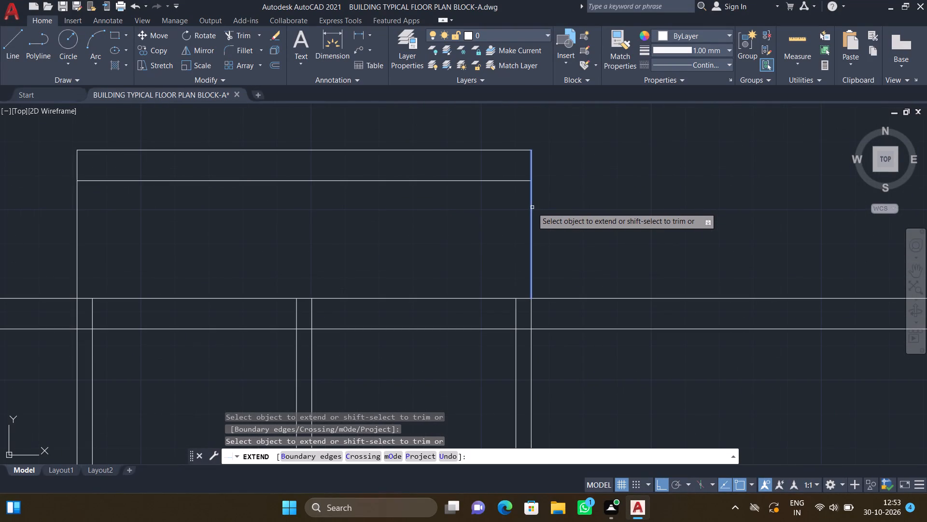
left_click(532, 206)
key("Return")
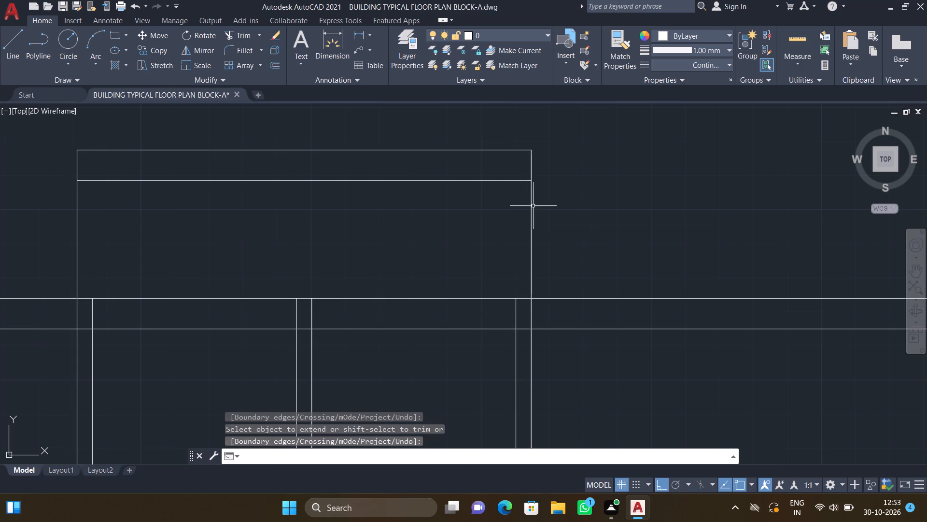
Draw a vertical line about 3'-7" long just inside the outline's right side, from the top wall's outer line to the outline's outermost line.
key("l")
key("Return")
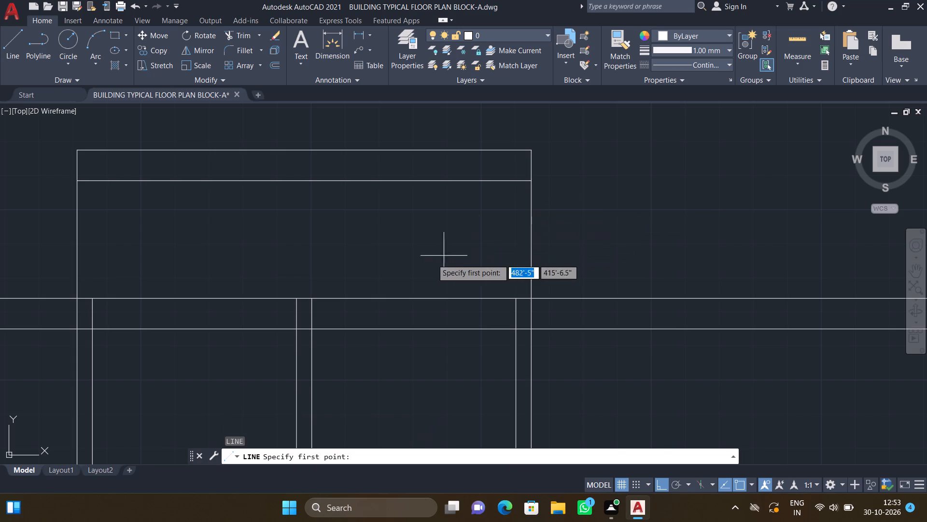
scroll(513, 291, "up", 1)
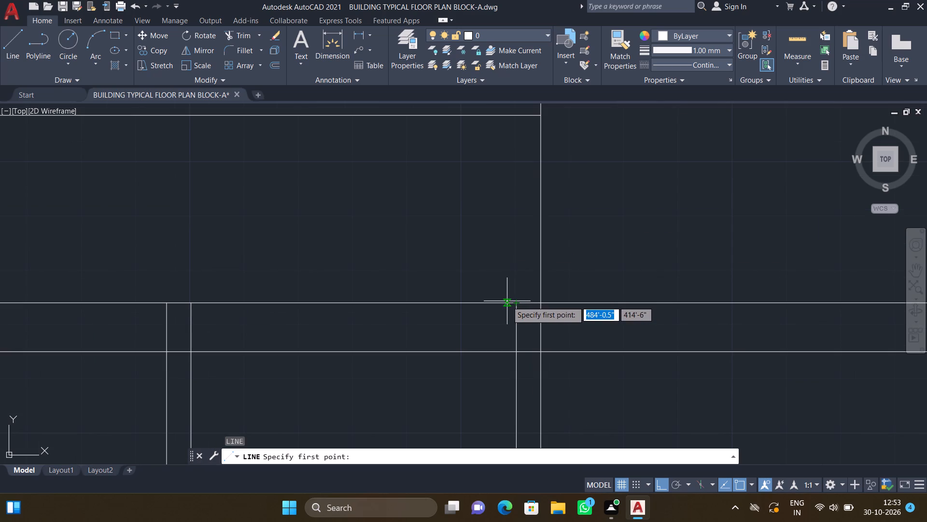
left_click(507, 301)
scroll(515, 246, "down", 1)
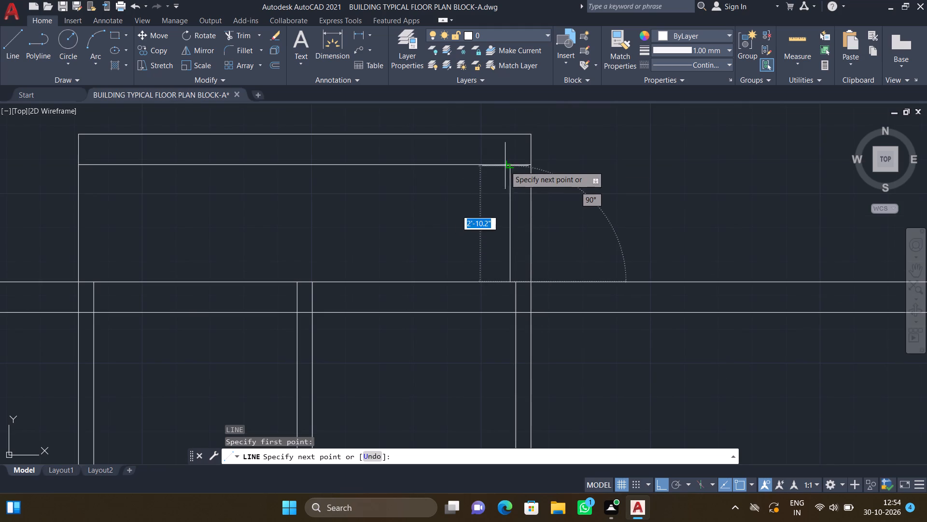
scroll(504, 160, "up", 2)
middle_click_drag(506, 162, 501, 225)
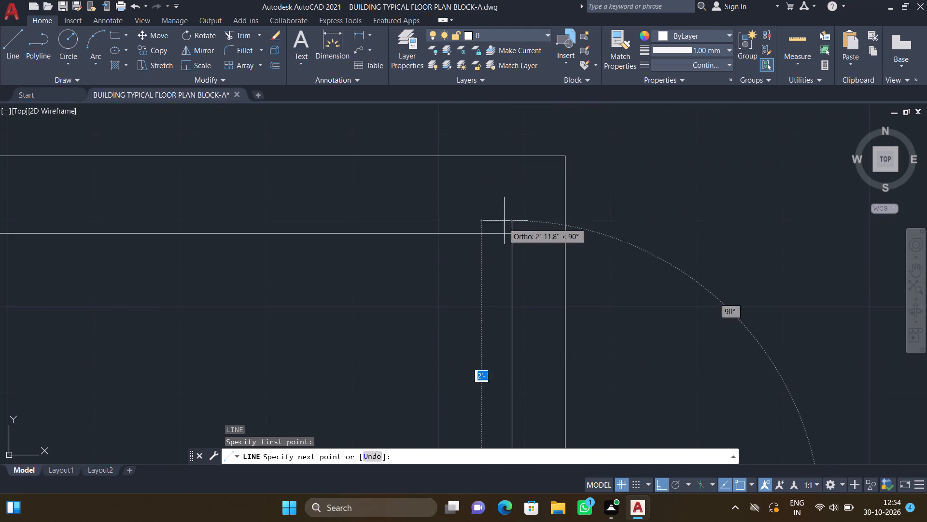
scroll(519, 173, "up", 2)
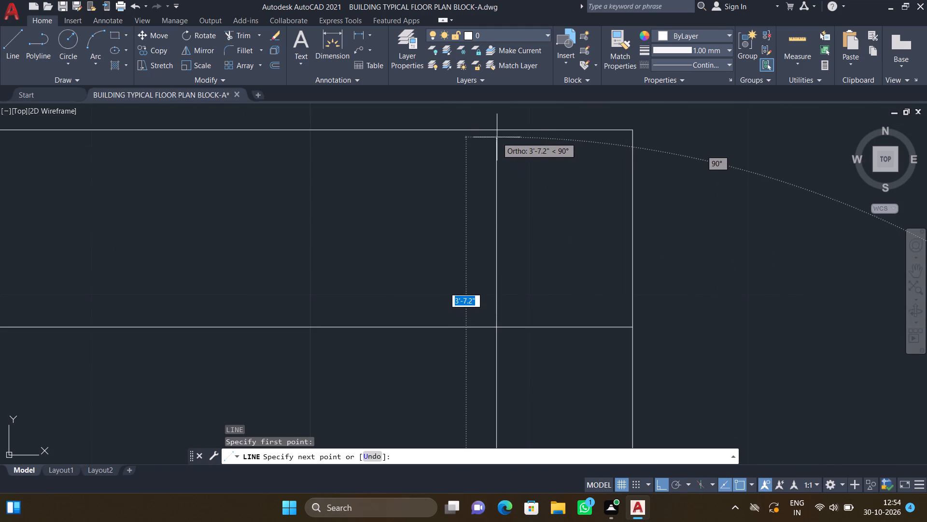
left_click(494, 131)
key("Return")
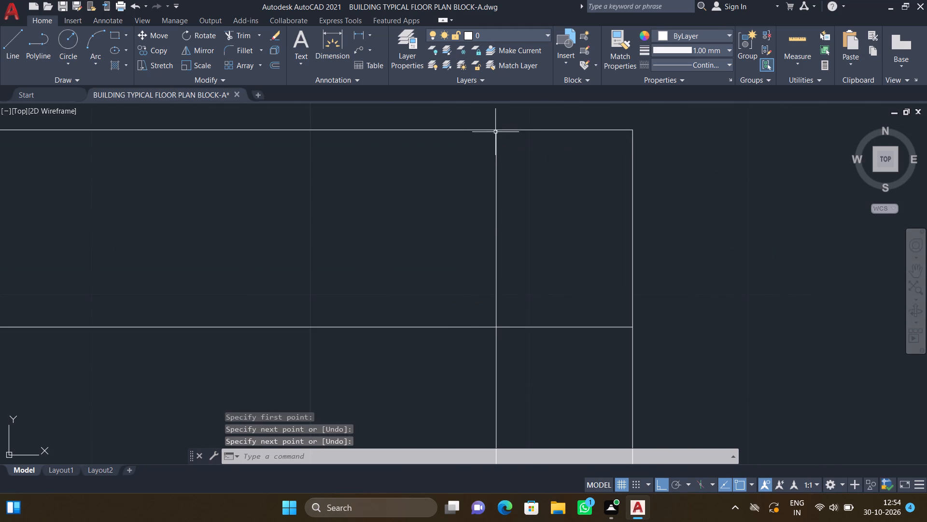
Draw a vertical line about 2'-10.5" long just inside the outline's left side, from the top wall's outer line to the outline's inner top line.
scroll(497, 133, "down", 6)
middle_click_drag(480, 217, 682, 215)
scroll(541, 214, "up", 1)
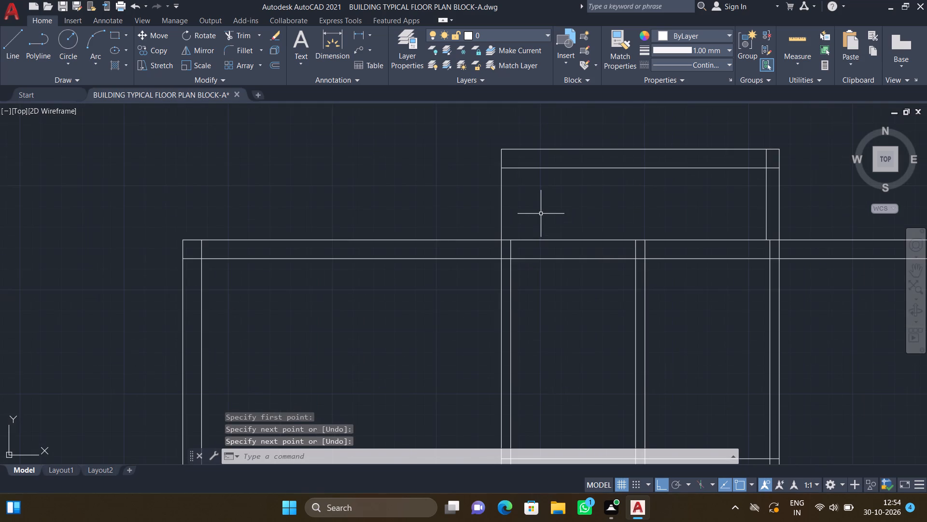
key("l")
key("Return")
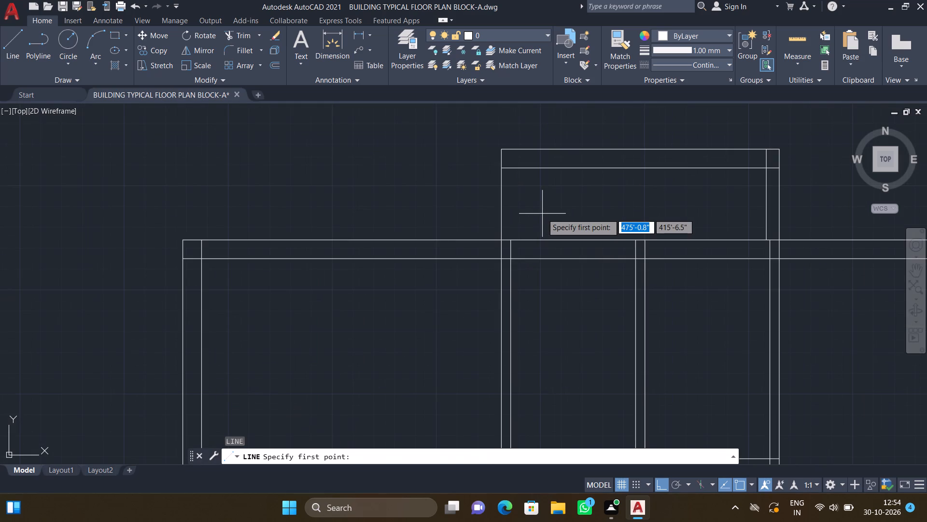
scroll(518, 241, "up", 2)
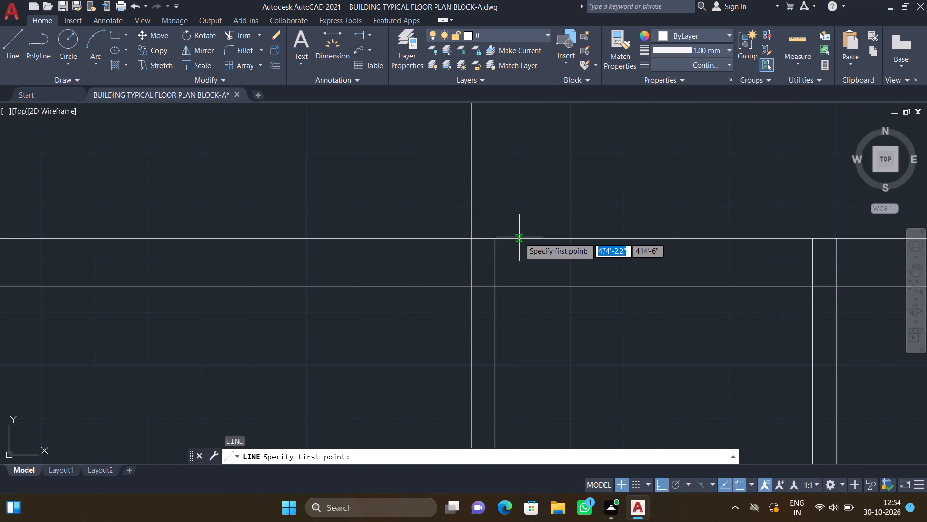
scroll(517, 232, "up", 1)
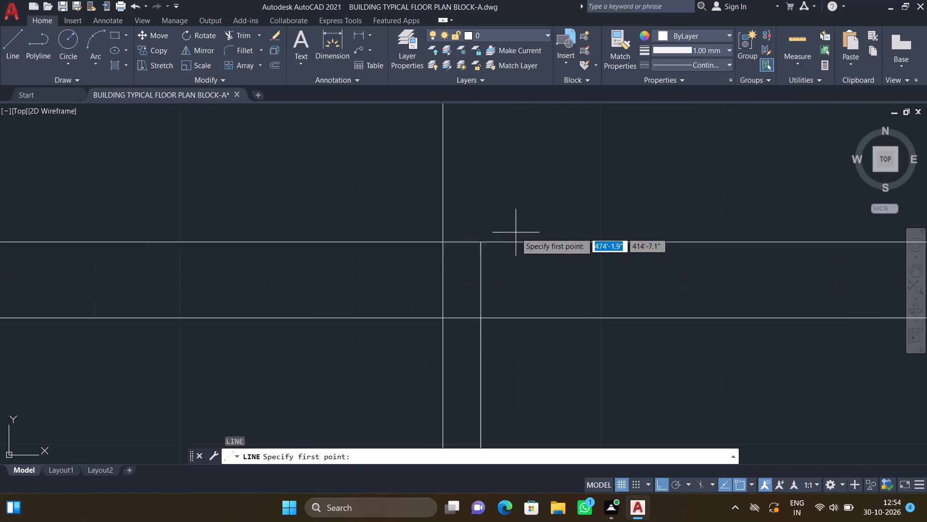
scroll(516, 232, "up", 2)
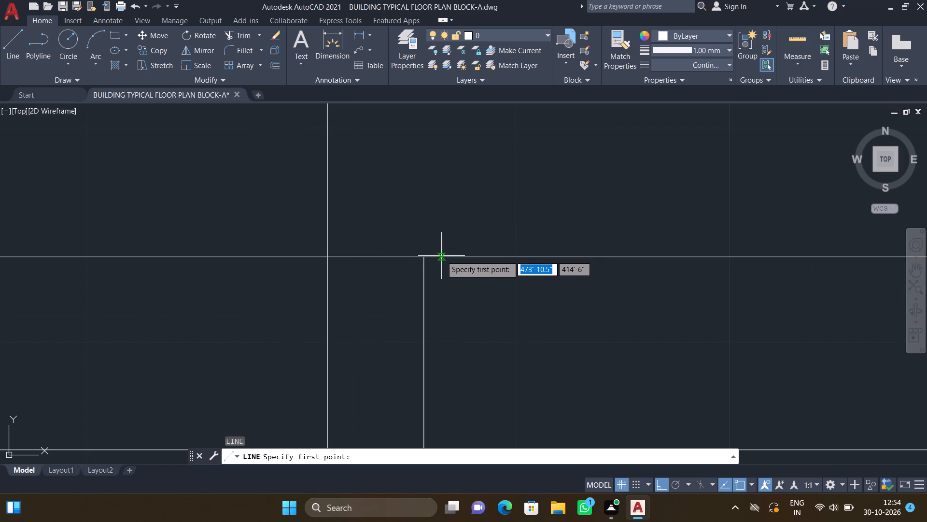
left_click(436, 256)
scroll(449, 192, "down", 2)
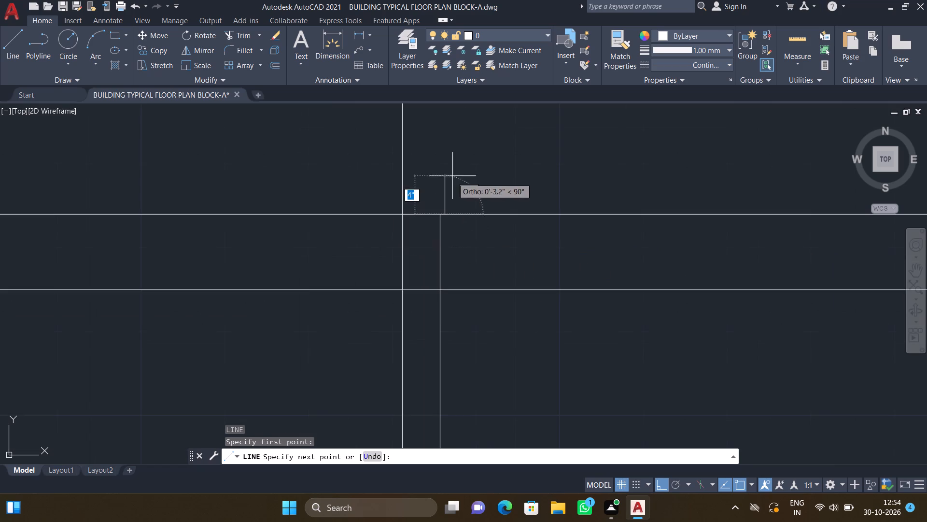
middle_click_drag(452, 151, 440, 302)
scroll(445, 249, "down", 2)
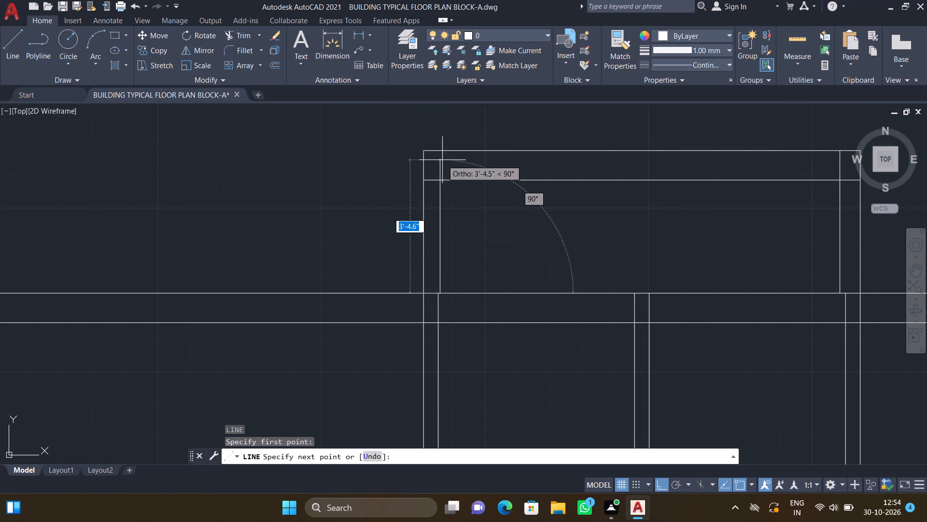
scroll(435, 154, "up", 1)
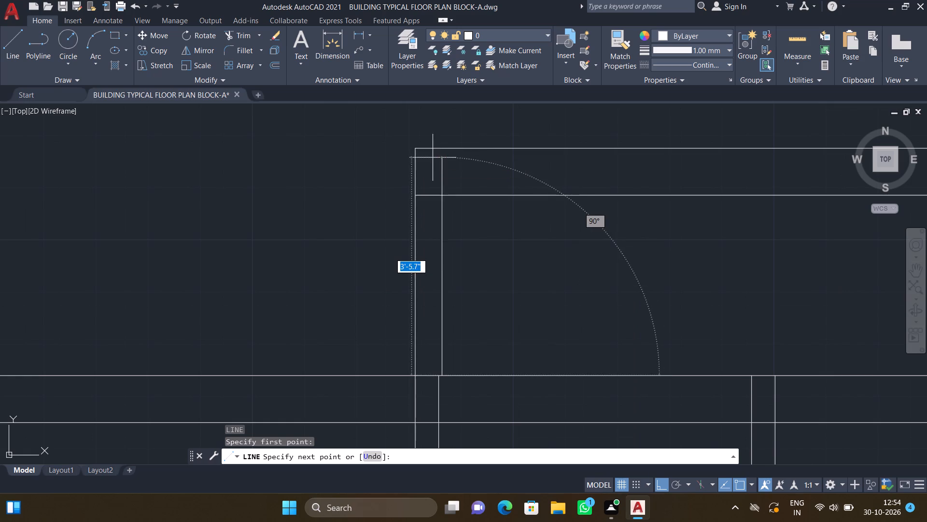
scroll(438, 199, "up", 2)
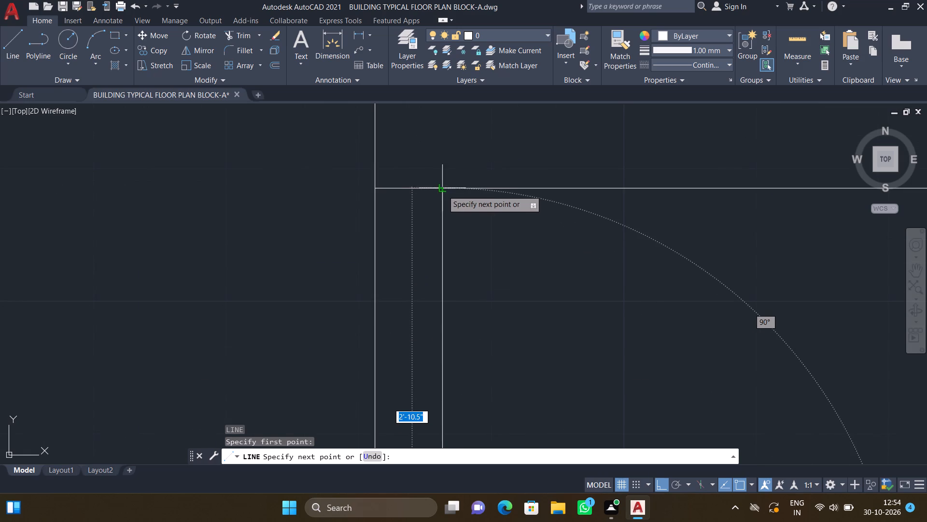
left_click(444, 190)
key("Return")
Draw a three-sided stub about 7.8" high and 3.6" wide above the outline's upper left corner, continuing its right side down to the inner top line.
key("l")
key("Return")
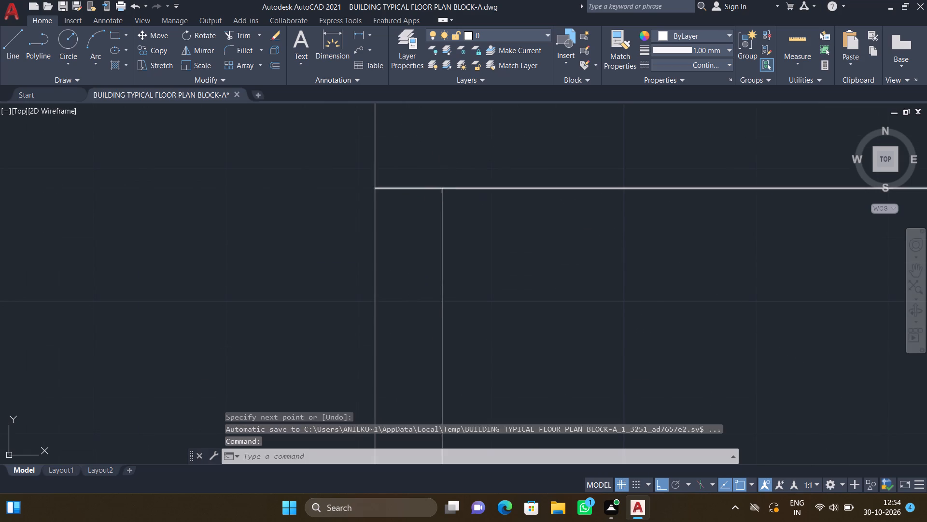
scroll(479, 205, "down", 4)
middle_click_drag(590, 207, 451, 242)
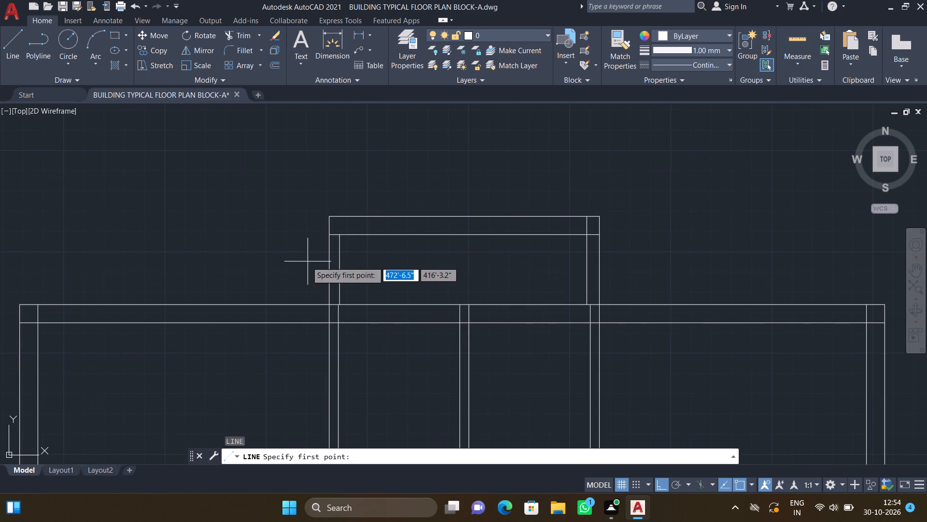
scroll(347, 215, "up", 3)
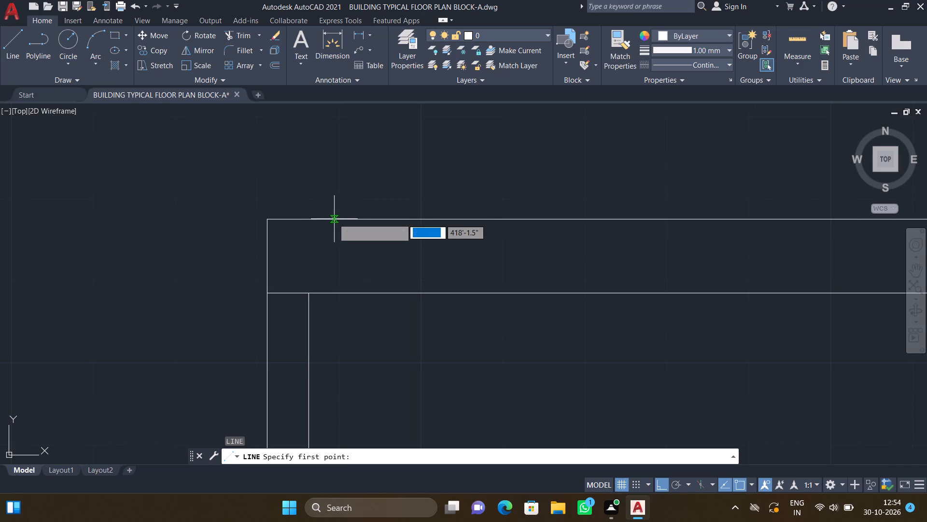
scroll(331, 221, "up", 1)
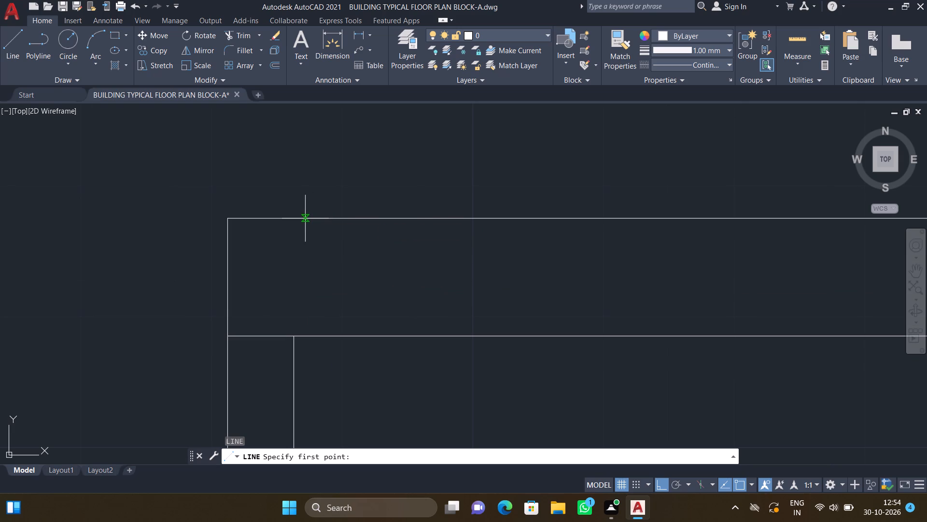
left_click(303, 217)
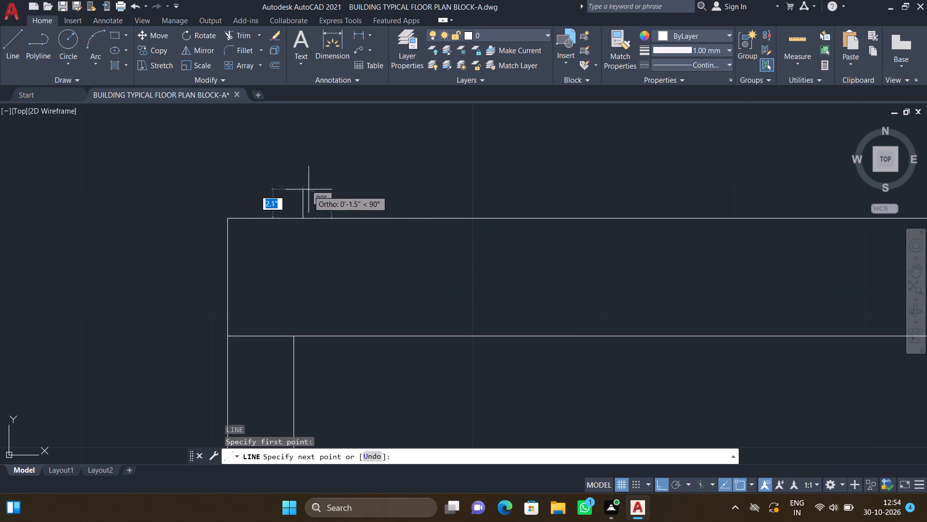
scroll(316, 168, "down", 3)
middle_click_drag(319, 144, 293, 247)
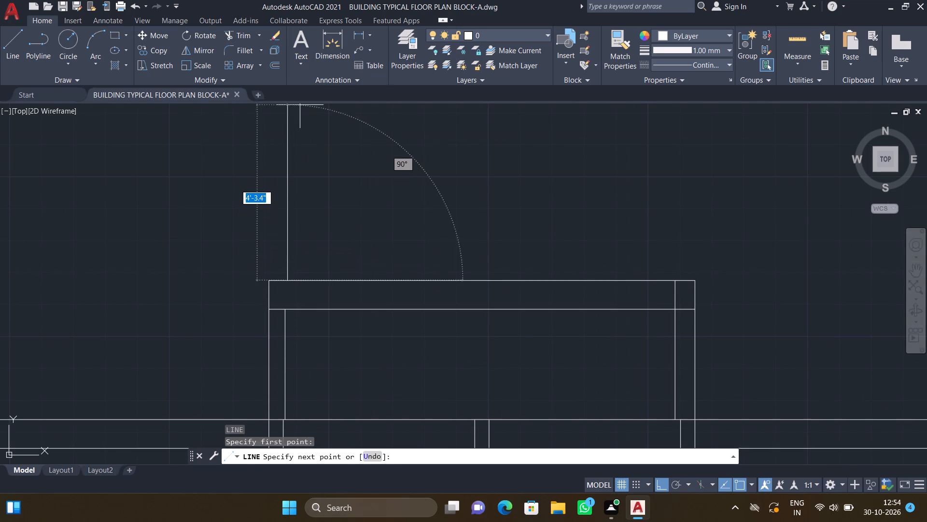
scroll(292, 210, "down", 2)
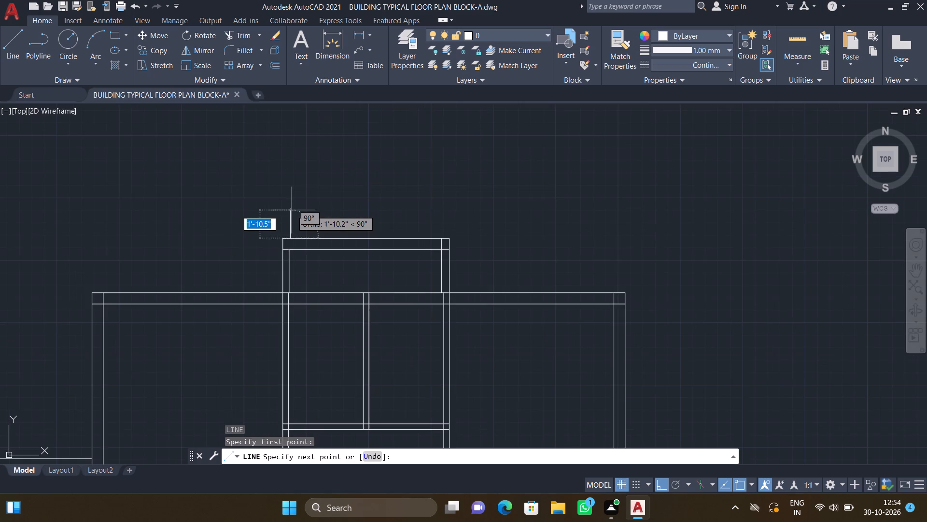
middle_click_drag(289, 204, 357, 158)
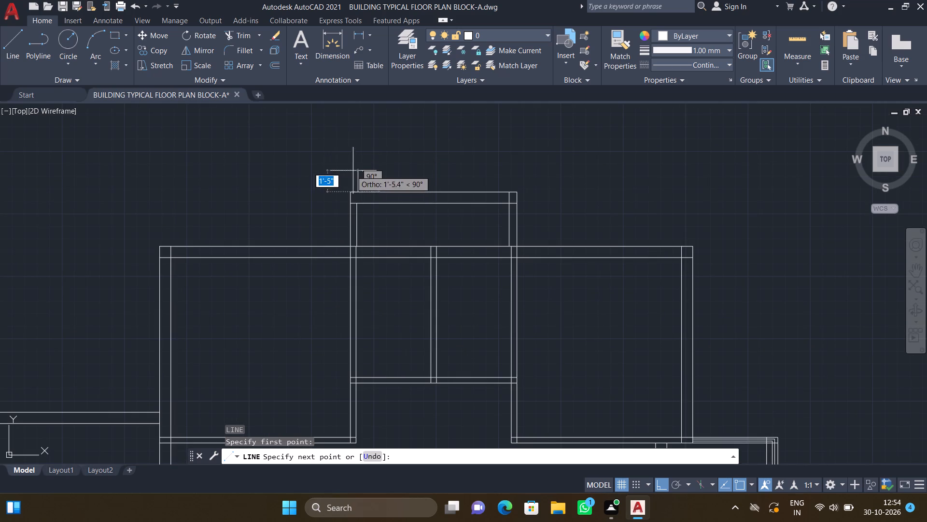
scroll(355, 178, "up", 4)
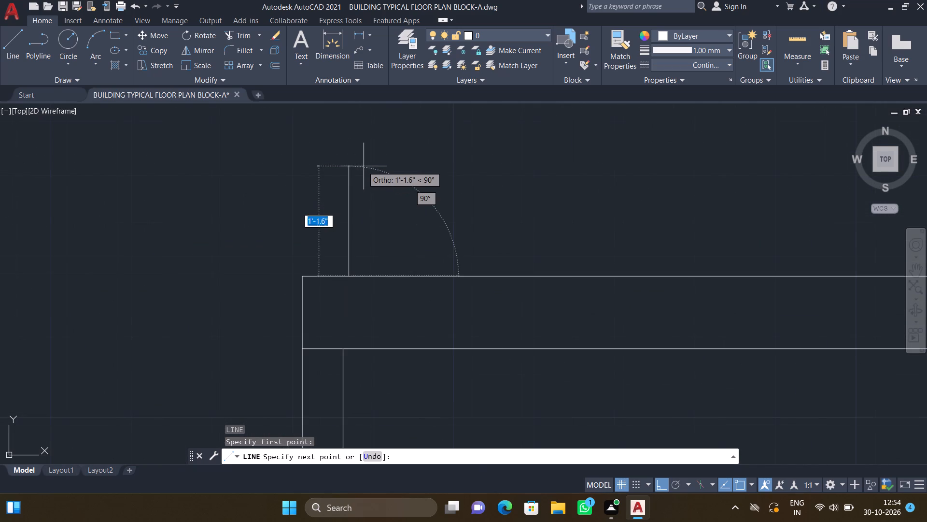
left_click(349, 213)
scroll(379, 215, "up", 1)
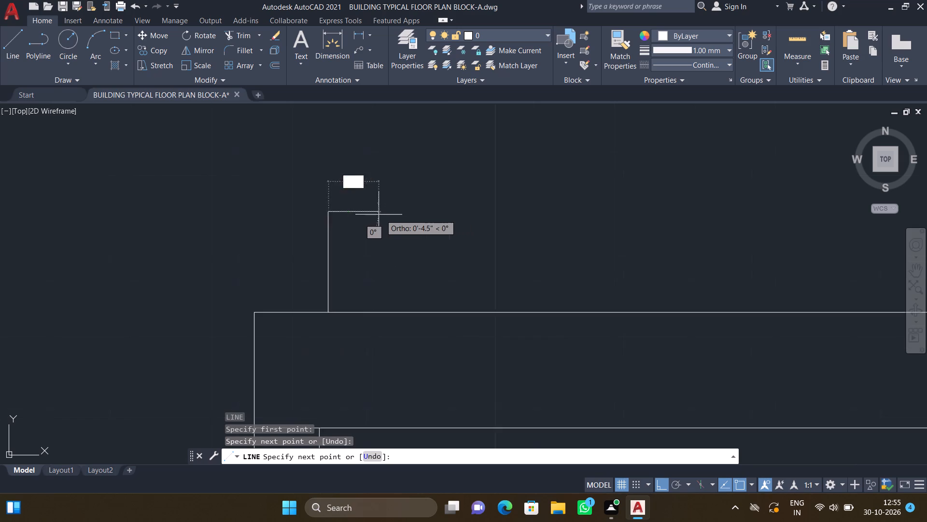
scroll(379, 215, "up", 1)
scroll(363, 193, "down", 1)
middle_click_drag(373, 235, 375, 176)
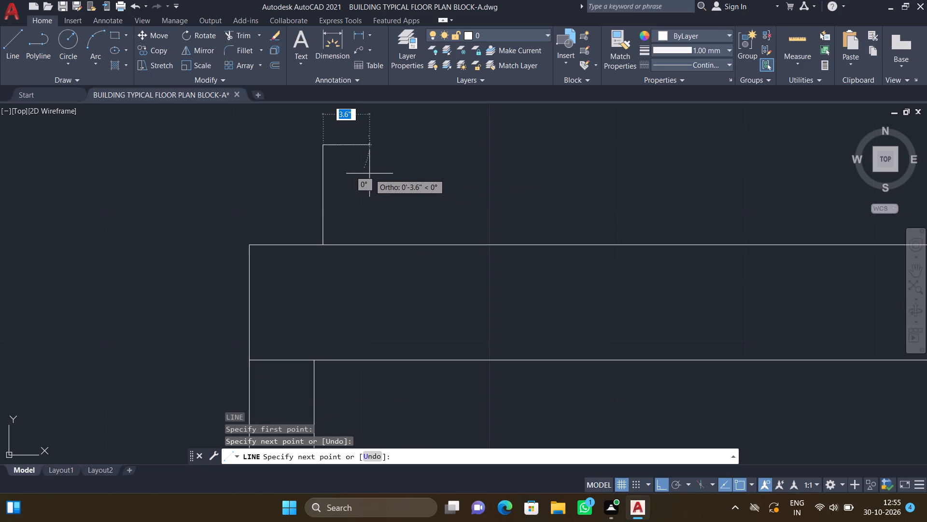
left_click(369, 172)
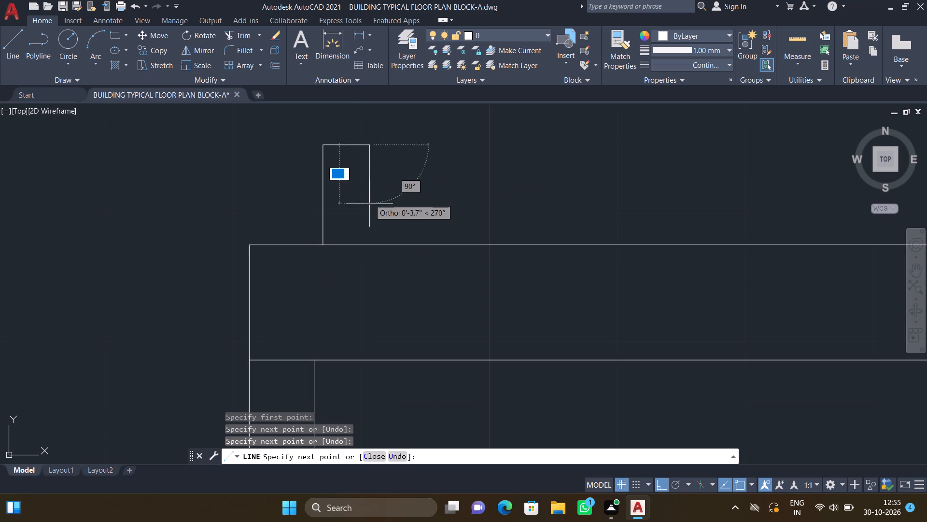
middle_click_drag(362, 240, 348, 185)
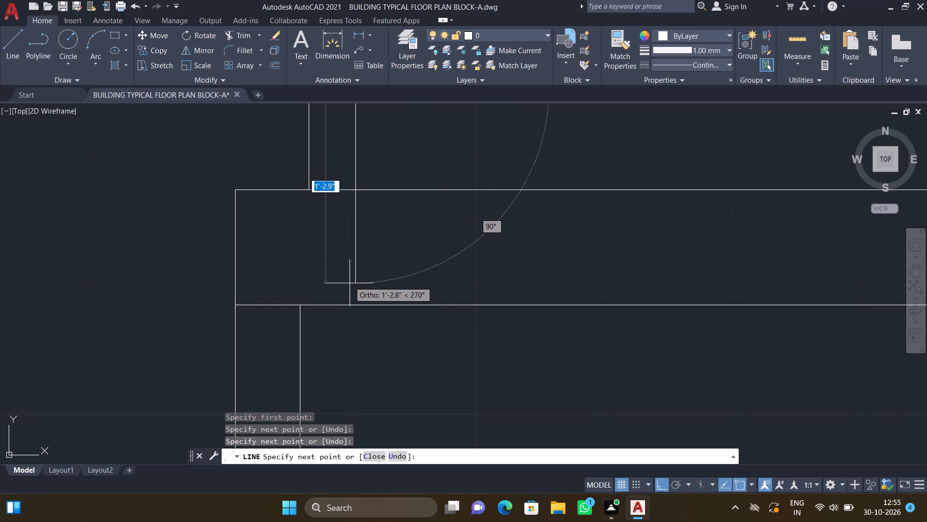
left_click(354, 305)
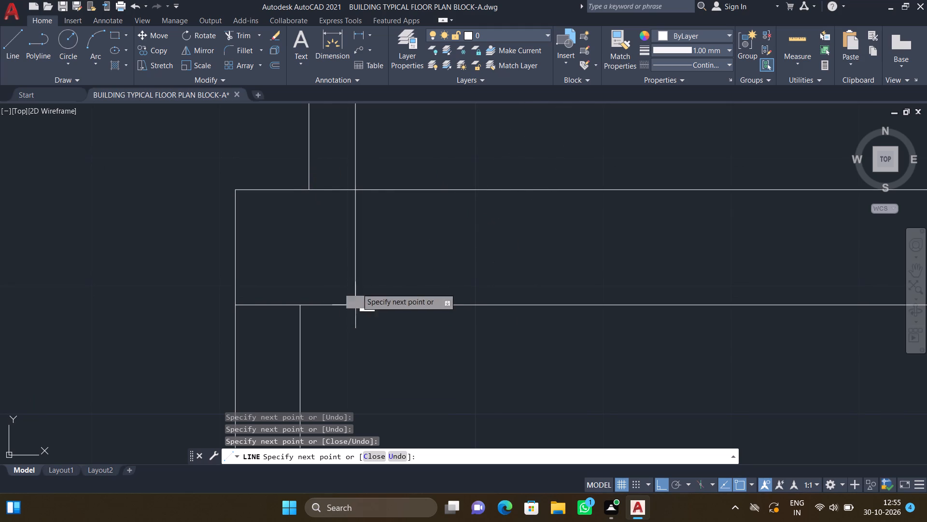
key("Return")
scroll(401, 282, "down", 3)
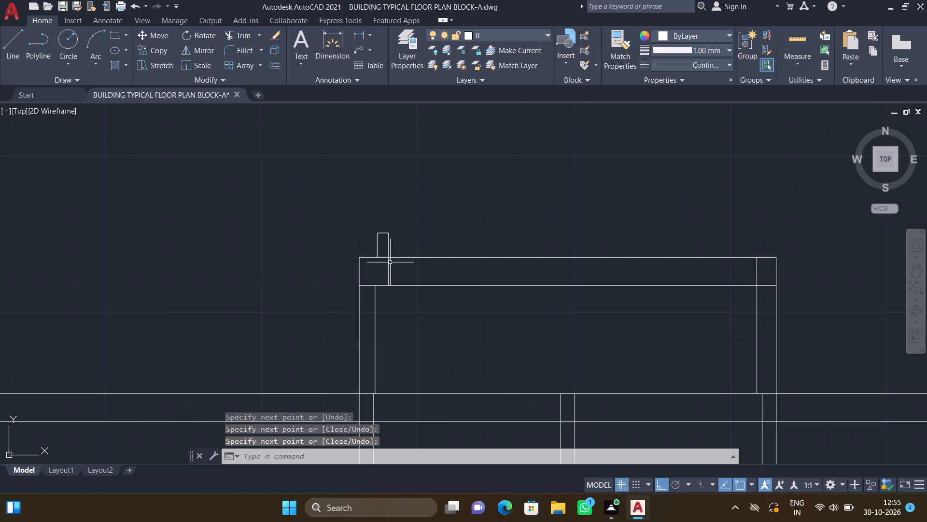
middle_click_drag(389, 244, 408, 154)
middle_click(336, 232)
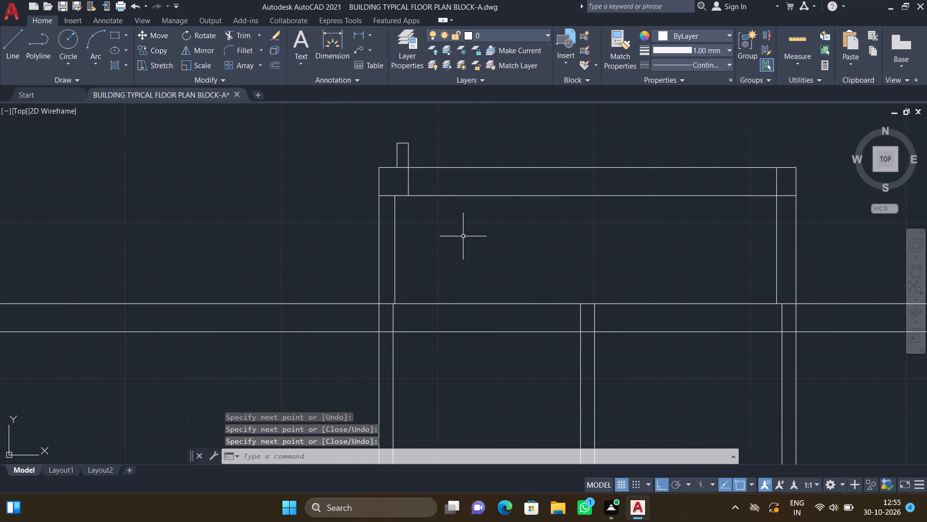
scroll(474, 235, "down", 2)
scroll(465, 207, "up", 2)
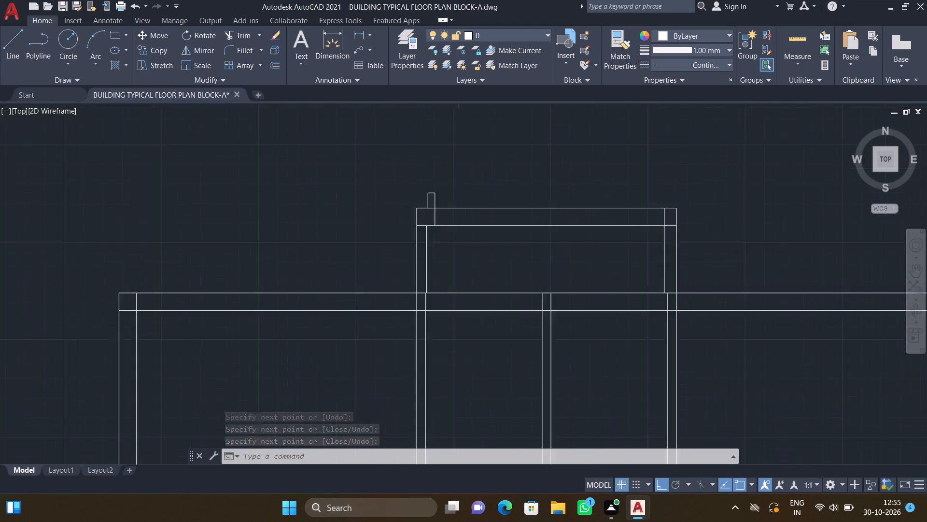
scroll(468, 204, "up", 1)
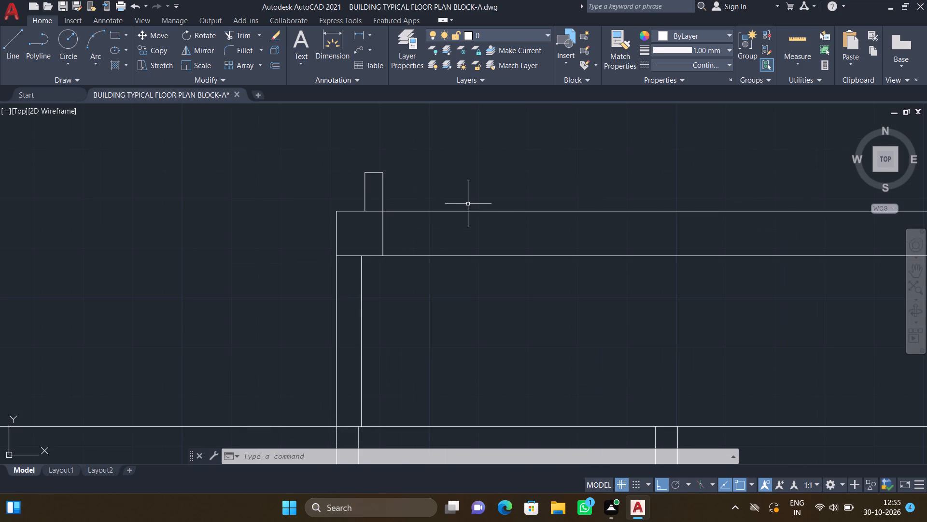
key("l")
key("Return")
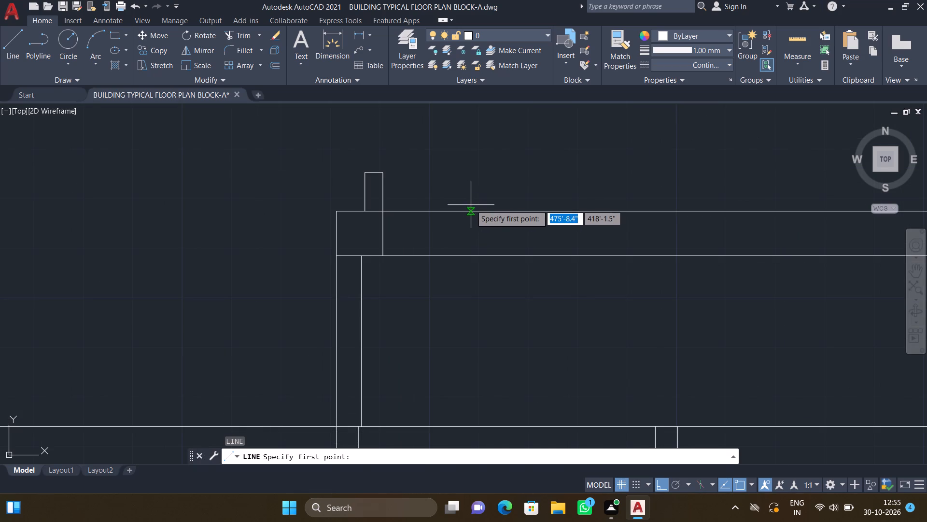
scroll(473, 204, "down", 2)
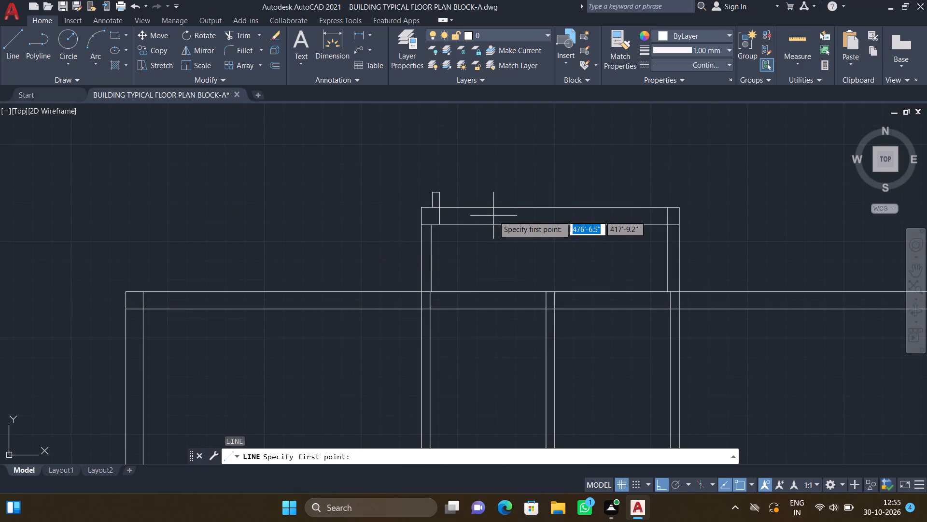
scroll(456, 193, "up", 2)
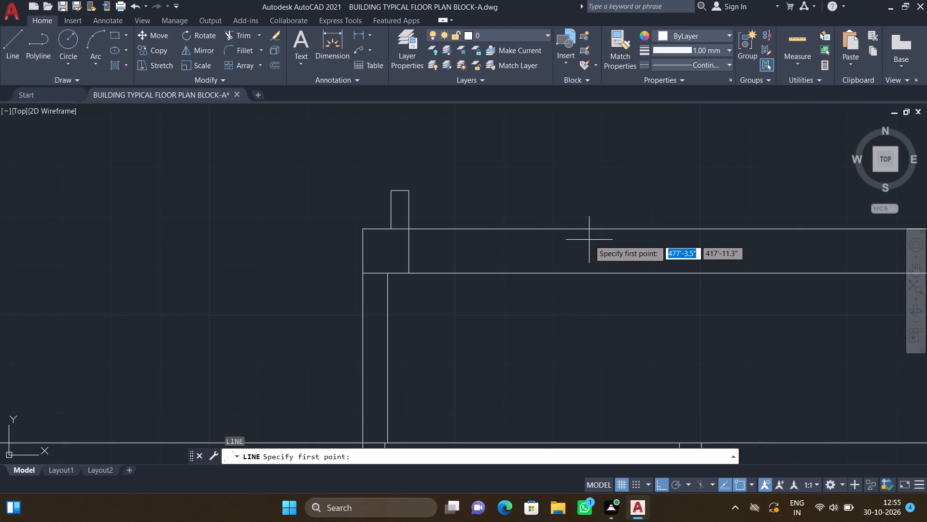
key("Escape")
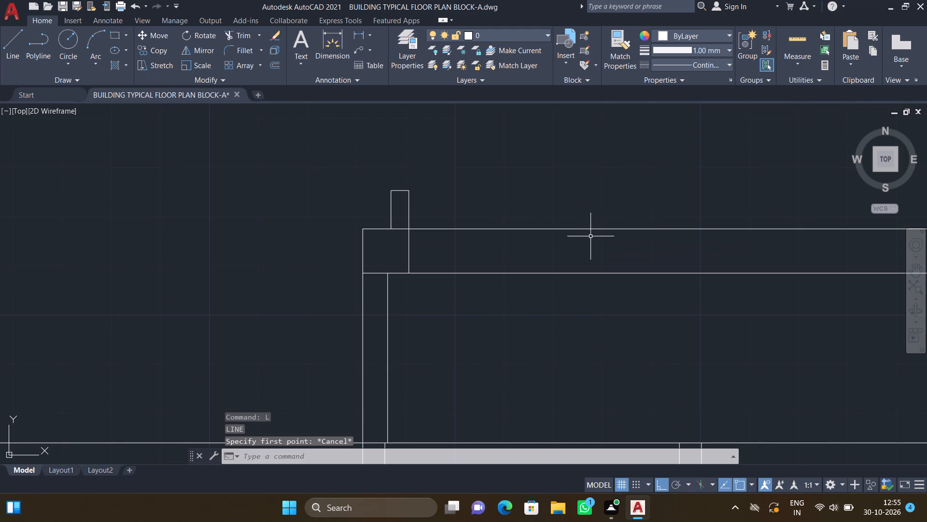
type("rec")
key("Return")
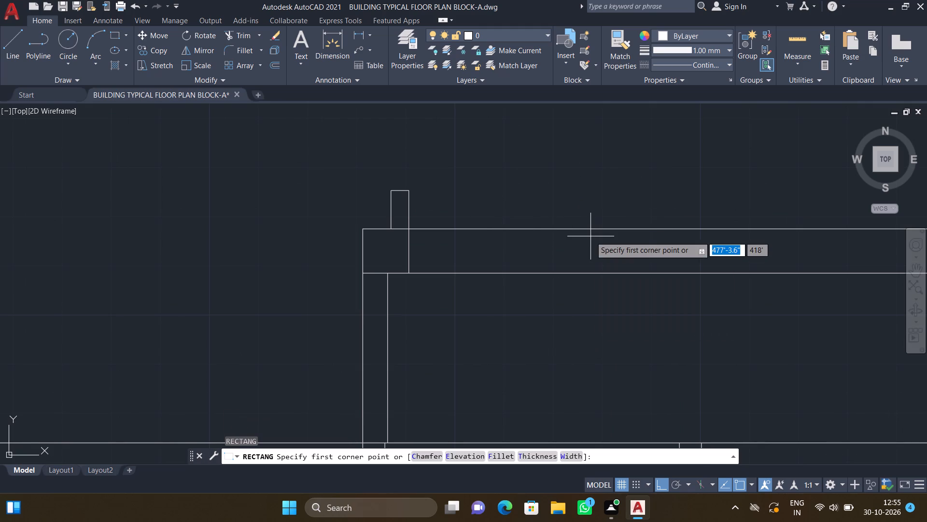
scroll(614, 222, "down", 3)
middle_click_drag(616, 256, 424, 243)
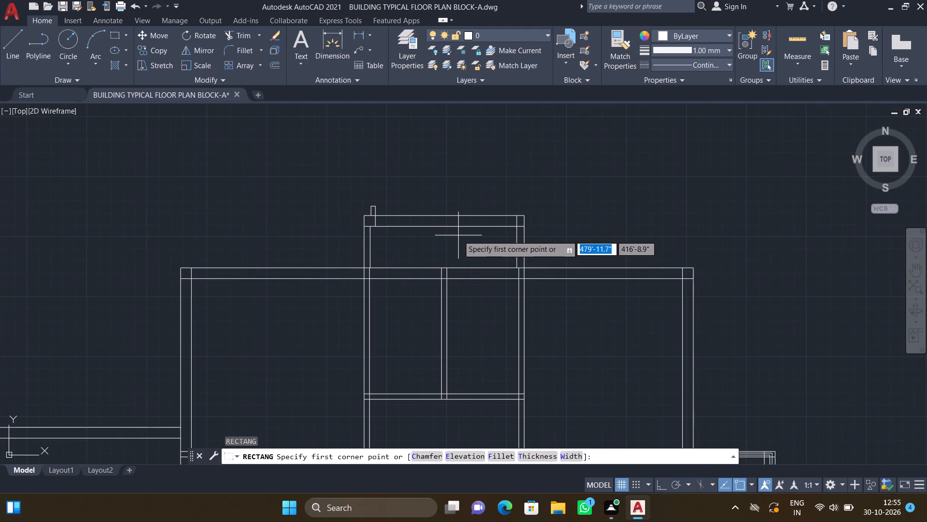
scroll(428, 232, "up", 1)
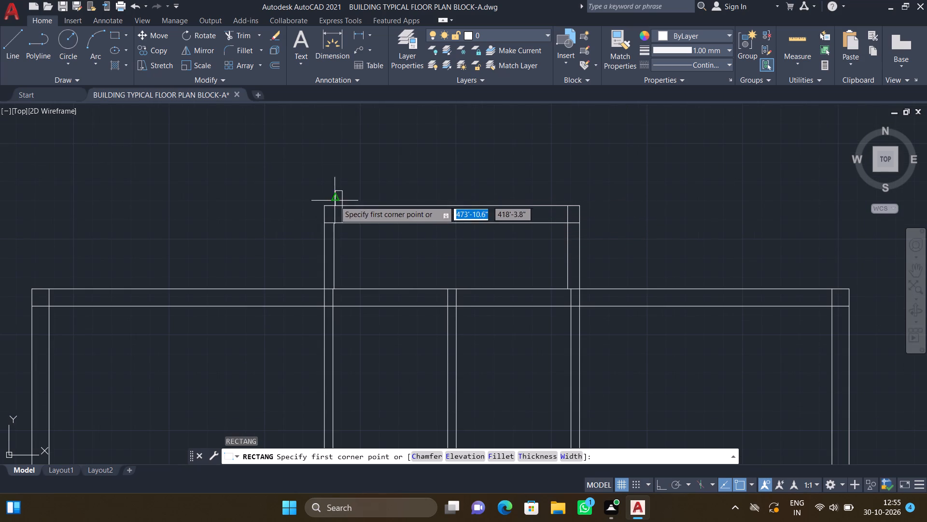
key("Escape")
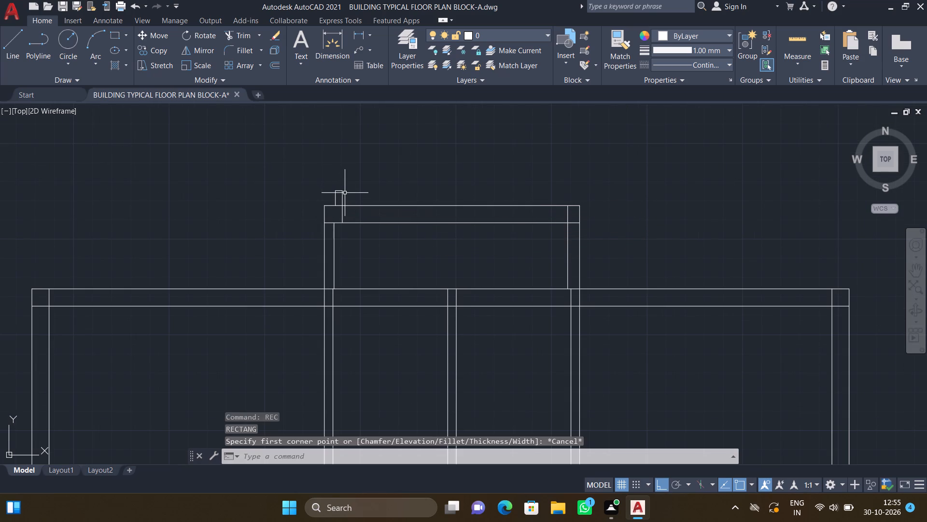
Draw a line about 10'-4.1" long from the stub's upper right corner, continuing down to the outline's upper right corner.
key("l")
key("Return")
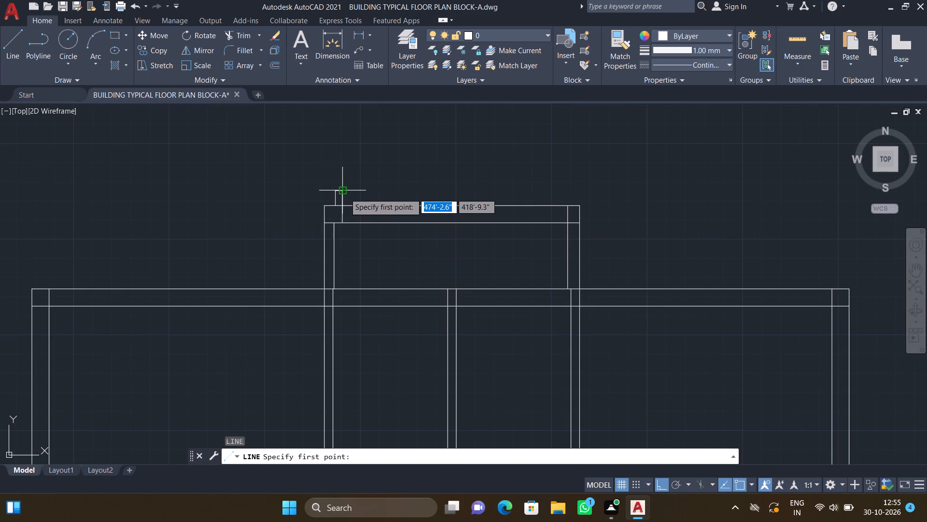
scroll(350, 191, "up", 3)
left_click_drag(312, 188, 331, 195)
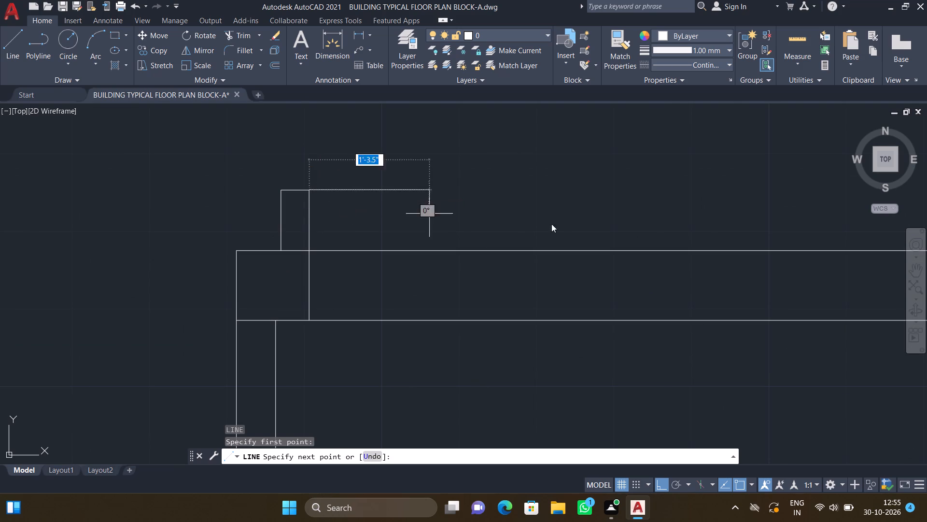
scroll(567, 215, "down", 2)
middle_click_drag(594, 202, 369, 180)
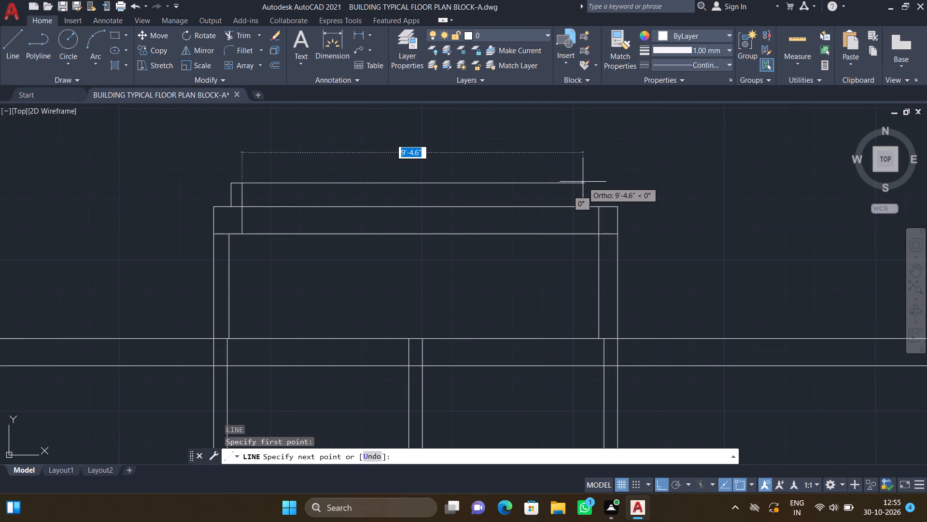
scroll(625, 183, "up", 2)
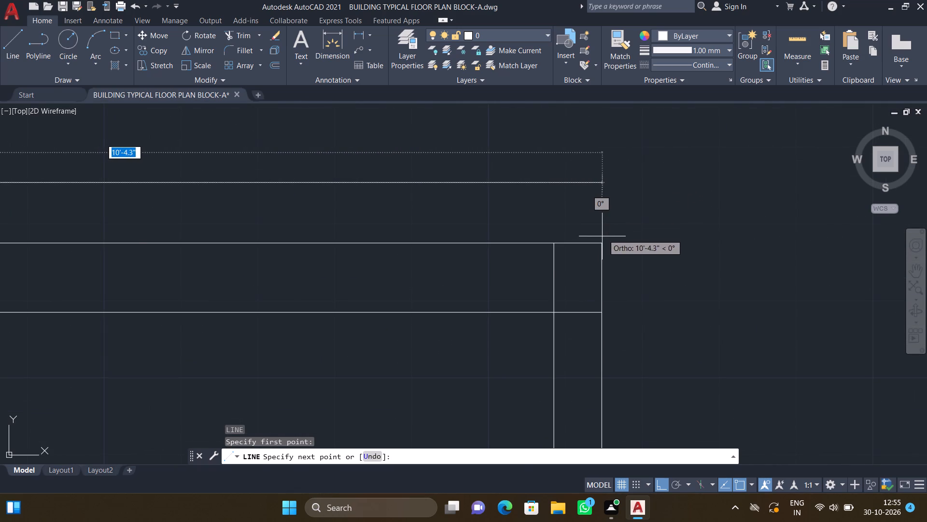
double_click(601, 182)
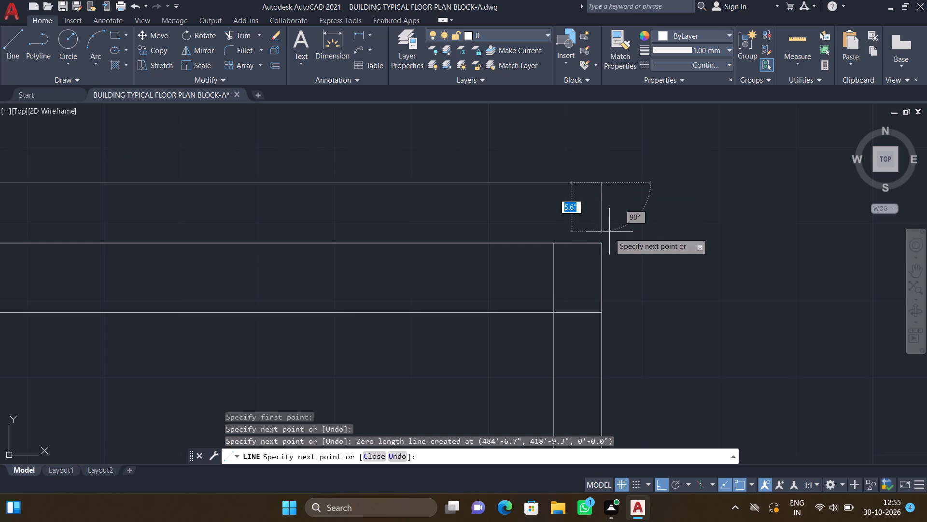
scroll(607, 244, "up", 2)
left_click(589, 241)
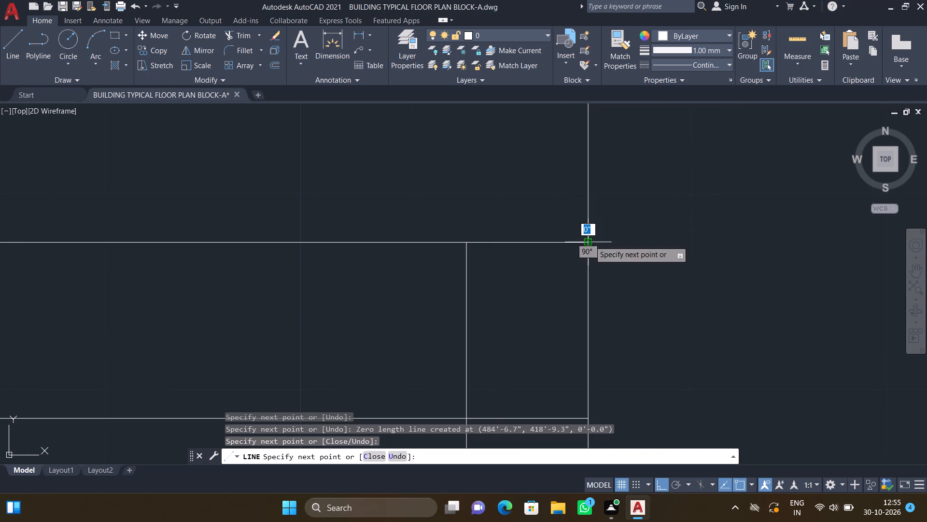
key("Return")
scroll(597, 234, "down", 4)
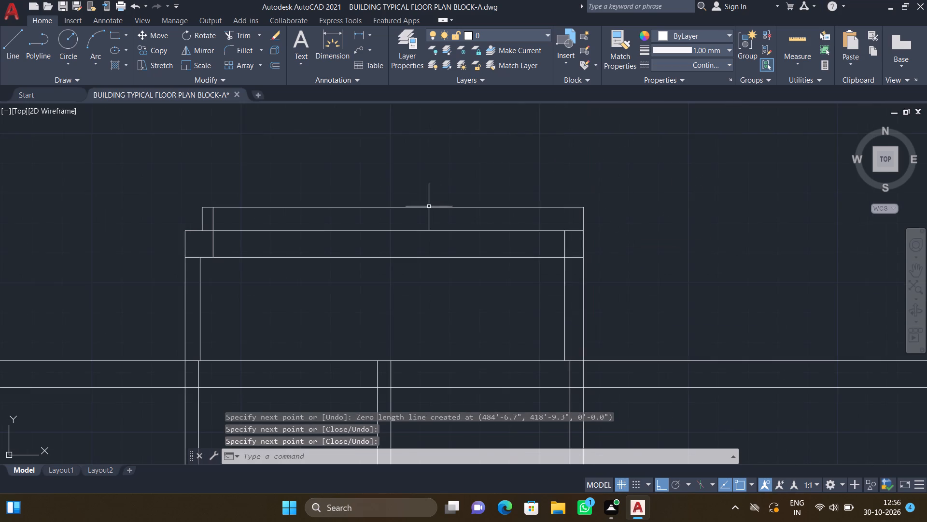
Draw a rectangle about 7.5" wide and 1'-4.7" high from the new top line to the outline's inner top line, right of centre.
middle_click_drag(430, 205, 565, 169)
scroll(597, 186, "up", 1)
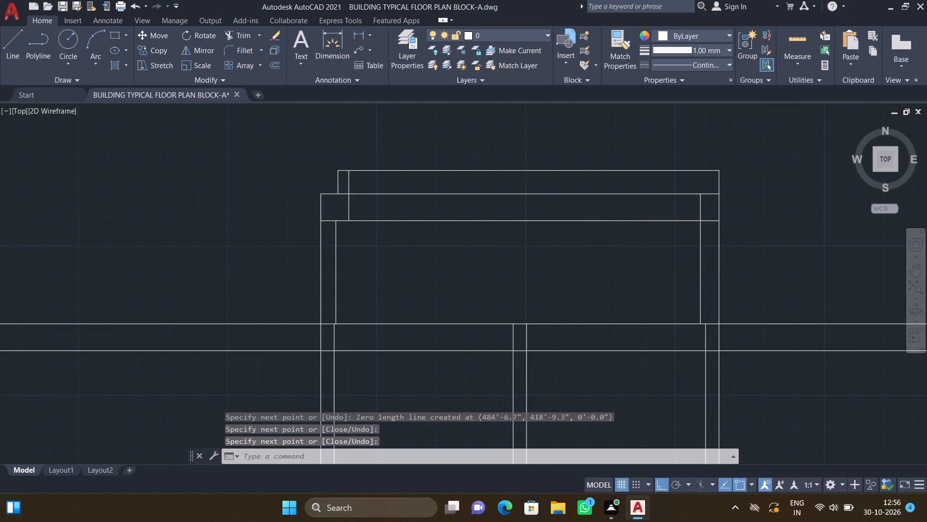
type("rec")
key("Return")
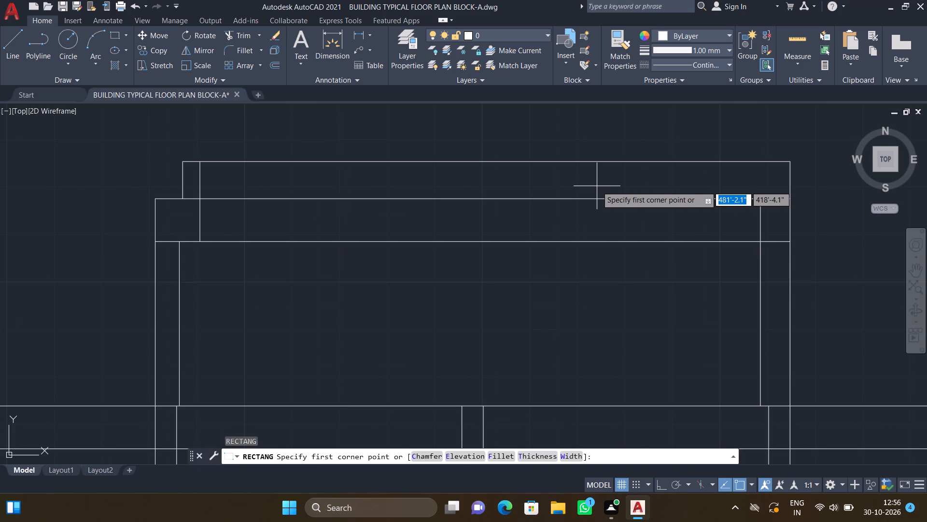
middle_click_drag(577, 197, 537, 189)
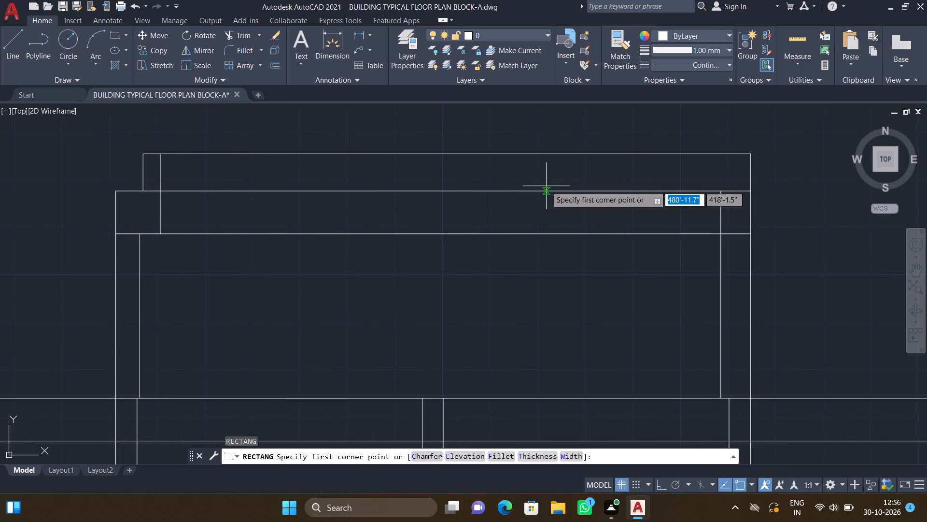
scroll(516, 161, "up", 1)
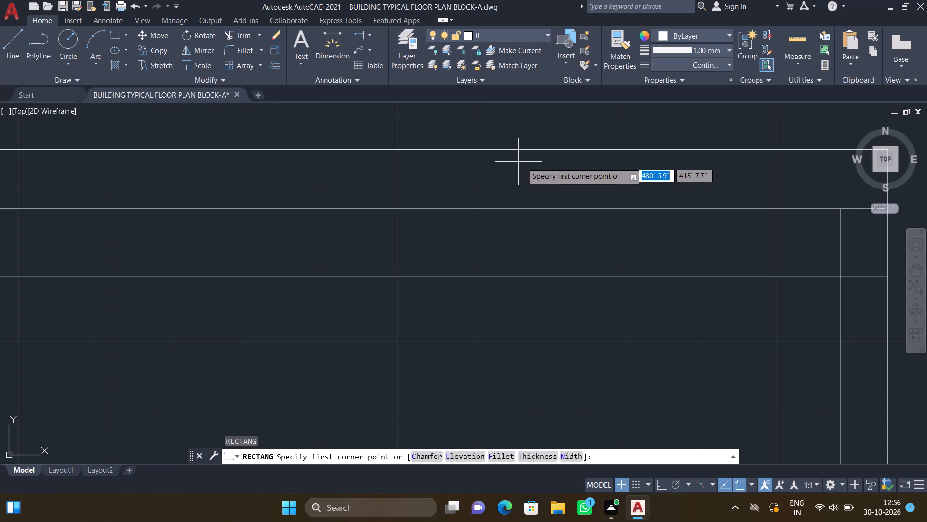
left_click_drag(551, 149, 554, 159)
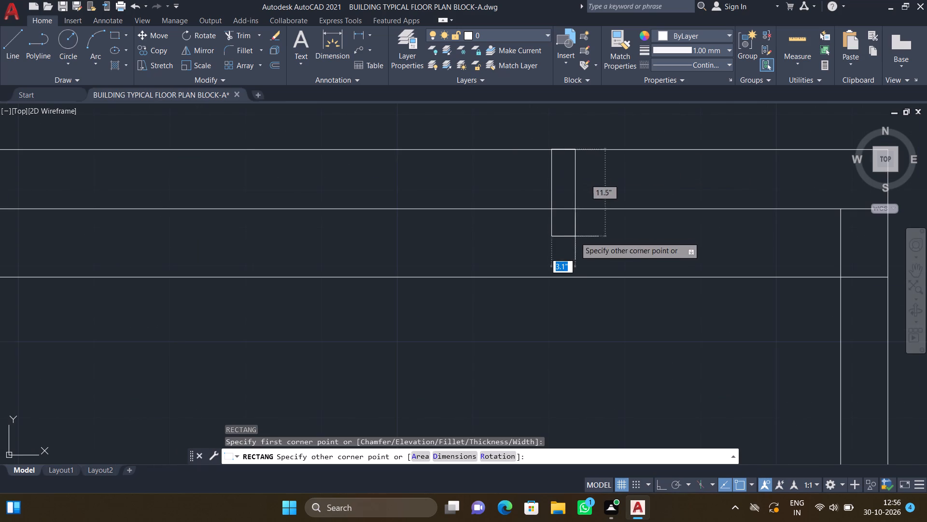
middle_click_drag(575, 245, 540, 240)
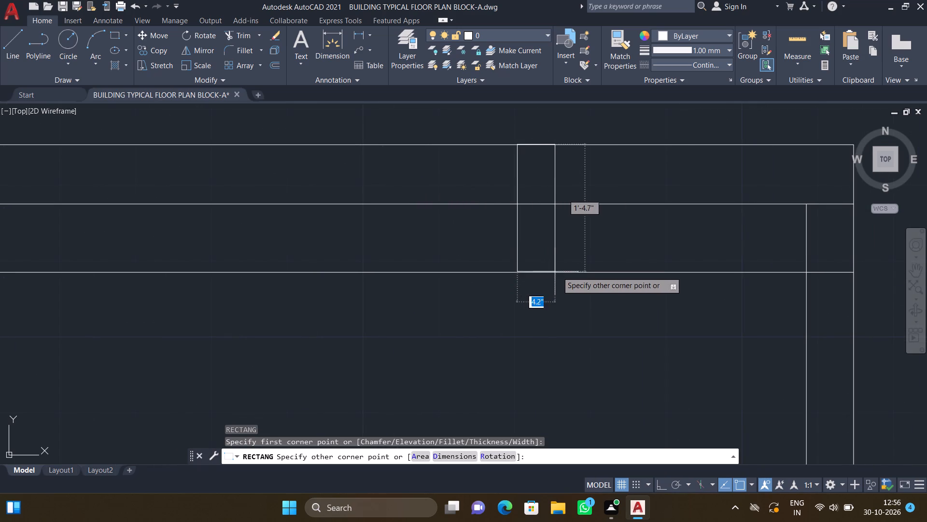
scroll(564, 269, "up", 1)
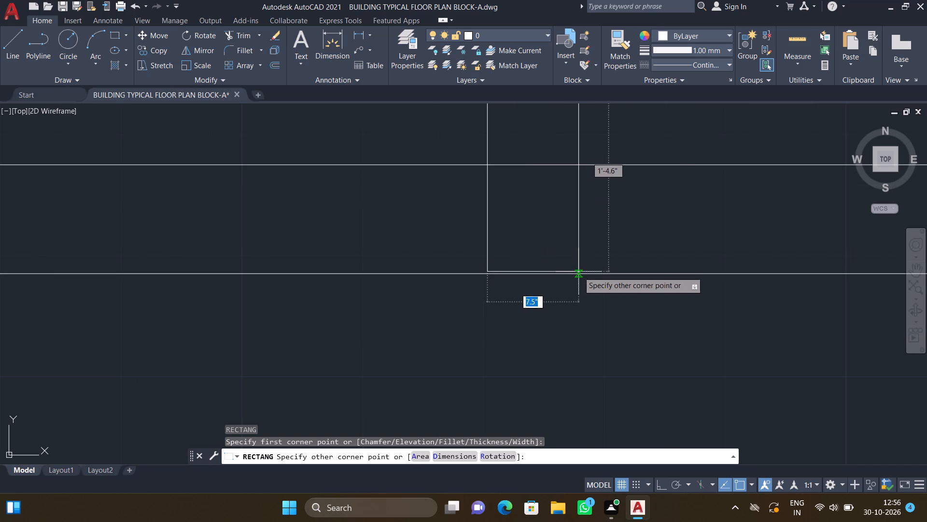
scroll(578, 272, "up", 1)
left_click(581, 275)
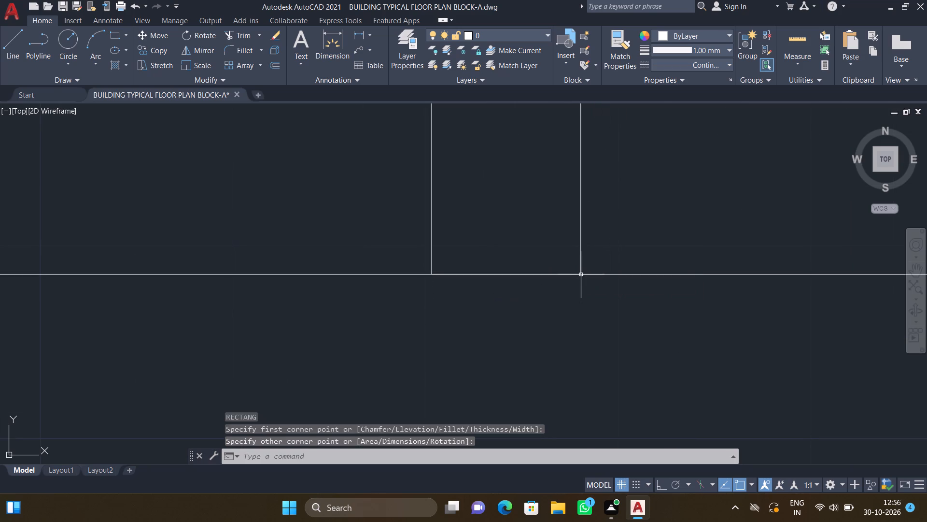
Draw a second rectangle about half as wide between the first rectangle and the outline's right side, spanning the same top and inner lines.
scroll(556, 242, "down", 3)
middle_click(430, 232)
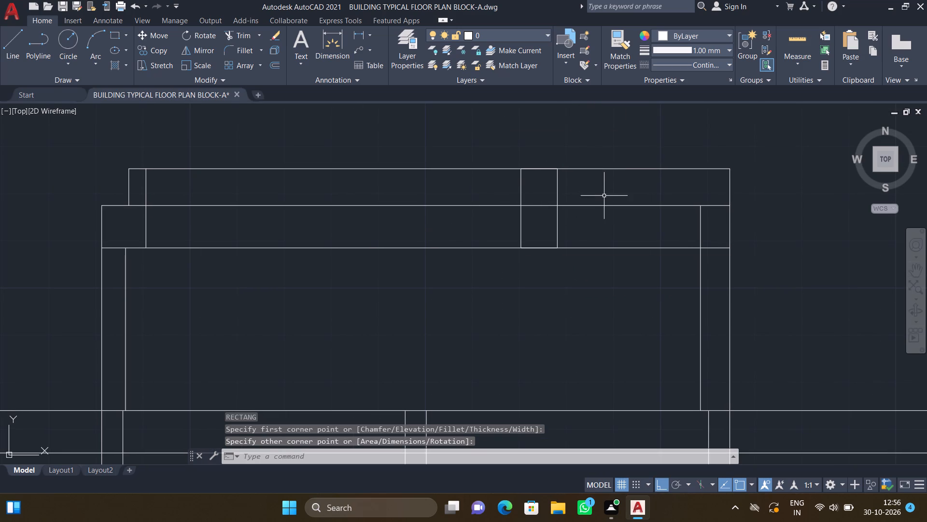
scroll(618, 191, "up", 1)
type("rec")
key("Return")
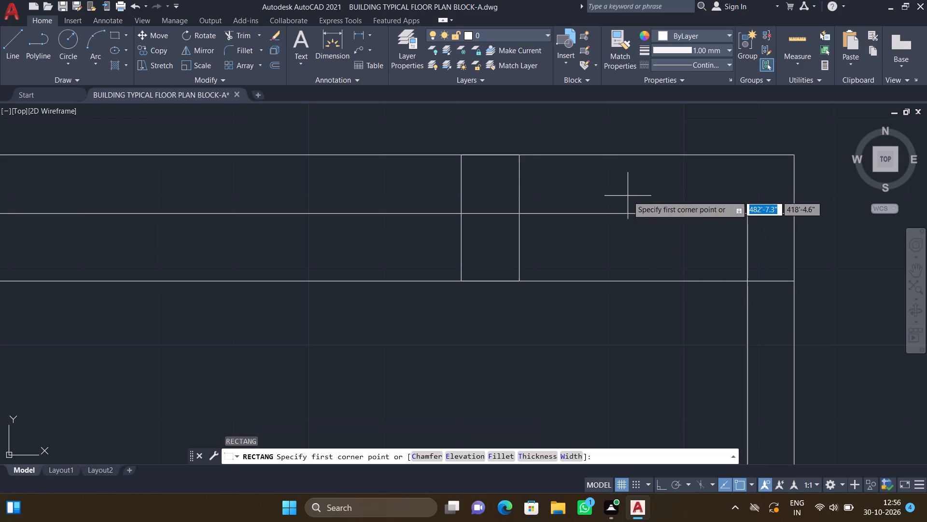
middle_click_drag(622, 196, 525, 197)
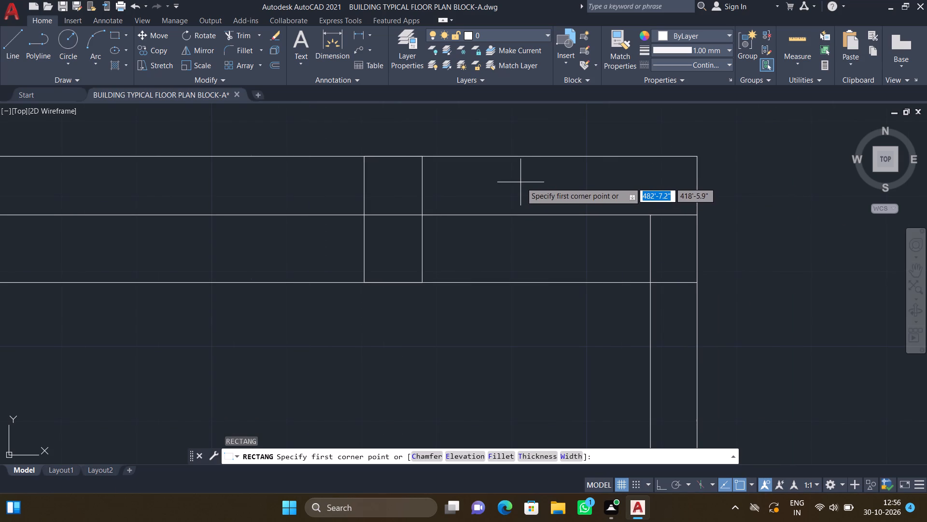
scroll(523, 165, "up", 1)
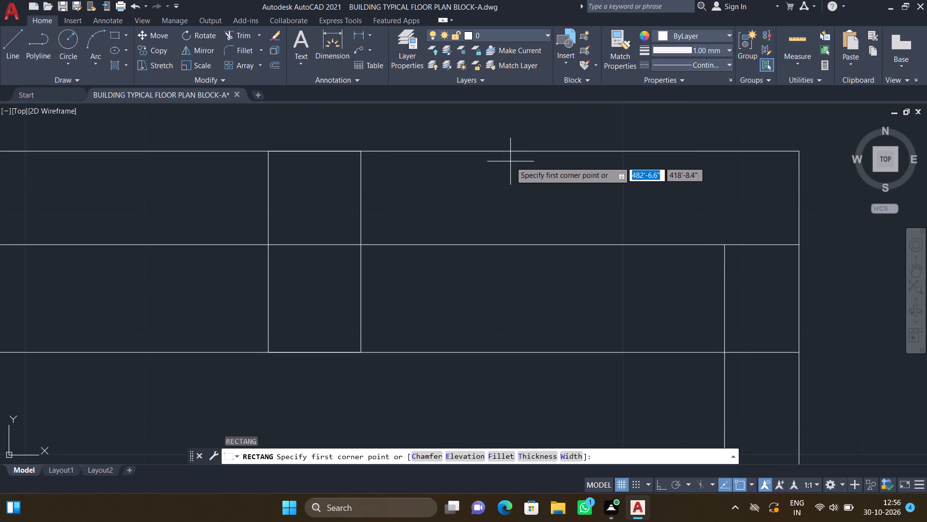
left_click_drag(507, 152, 507, 151)
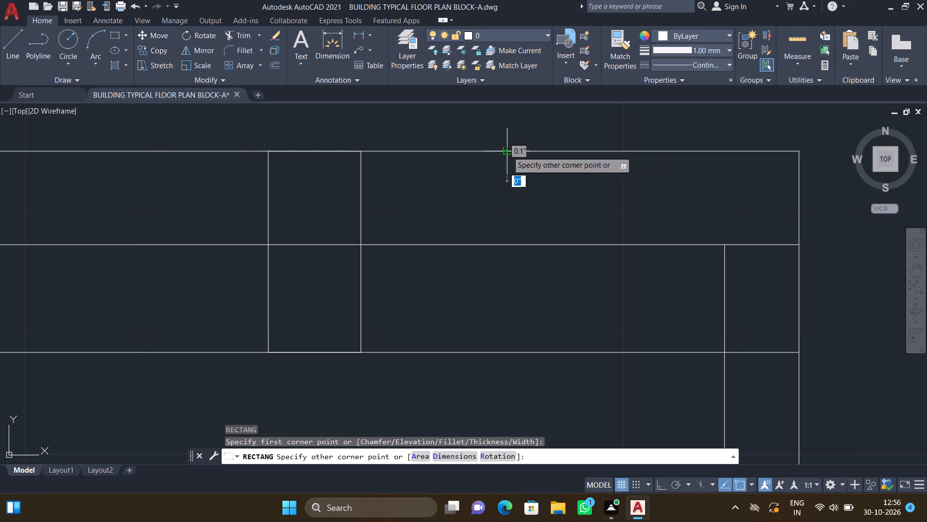
left_click_drag(507, 151, 511, 157)
scroll(554, 345, "up", 2)
left_click(550, 363)
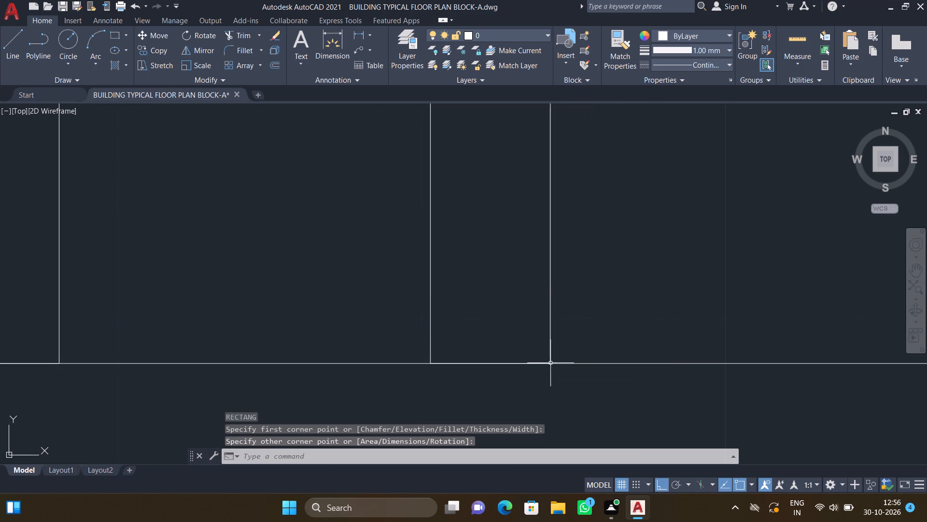
Extend the vertical line just inside the outline's right side up to the new top line.
scroll(529, 286, "down", 3)
middle_click_drag(553, 260, 521, 259)
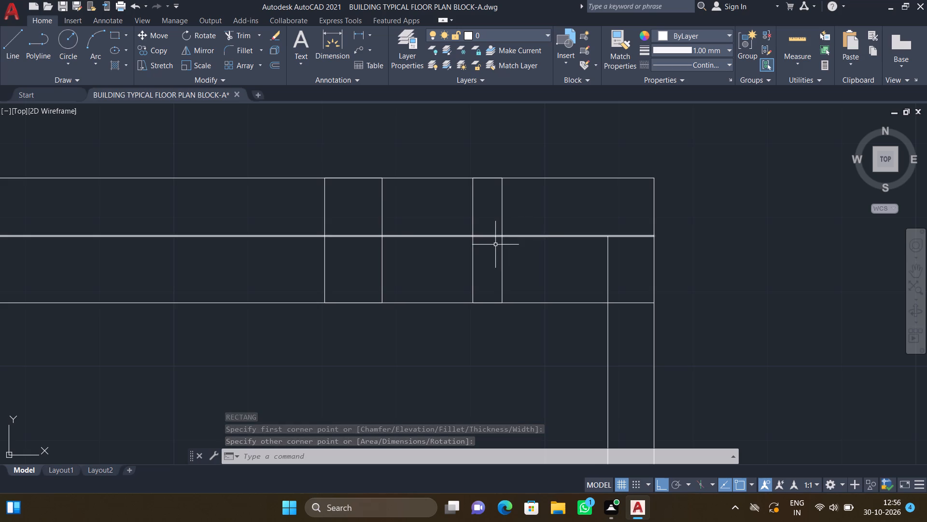
scroll(495, 245, "down", 1)
scroll(565, 223, "up", 1)
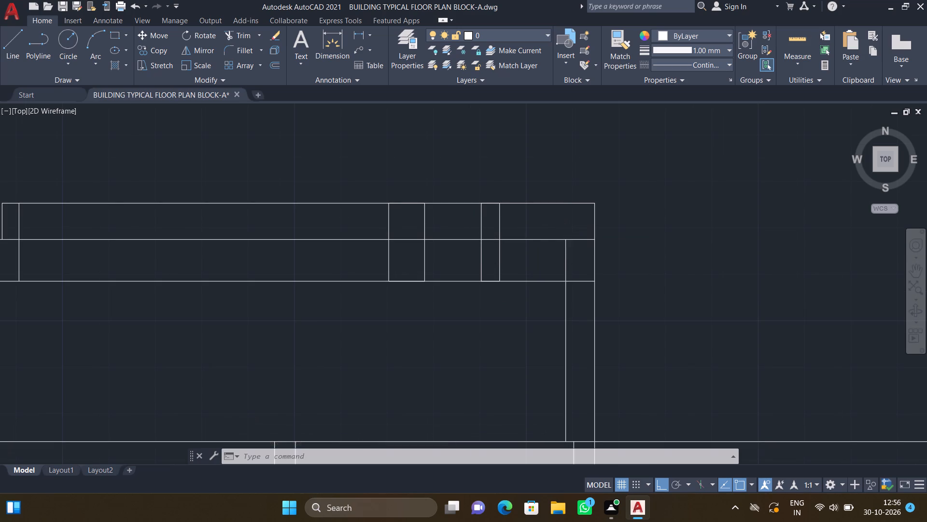
scroll(565, 223, "up", 1)
type("ex")
key("Return")
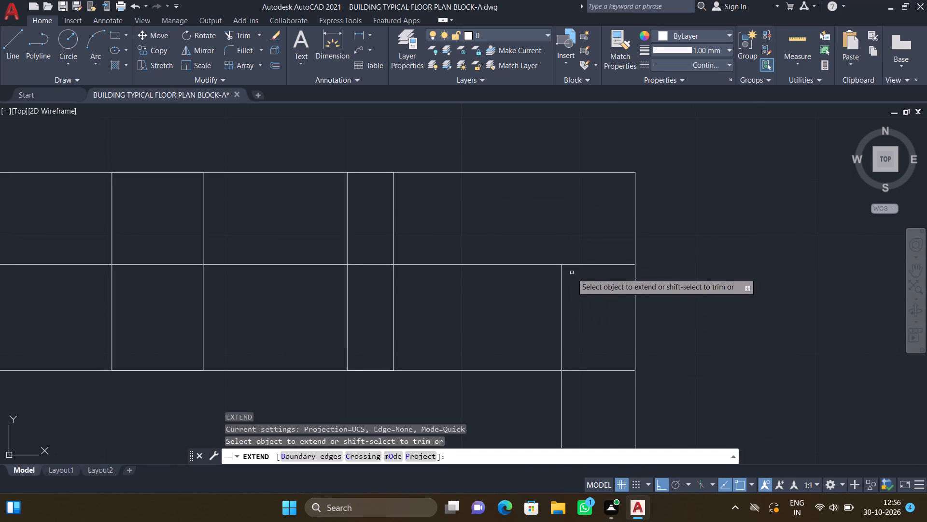
left_click(562, 274)
left_click_drag(563, 274, 568, 272)
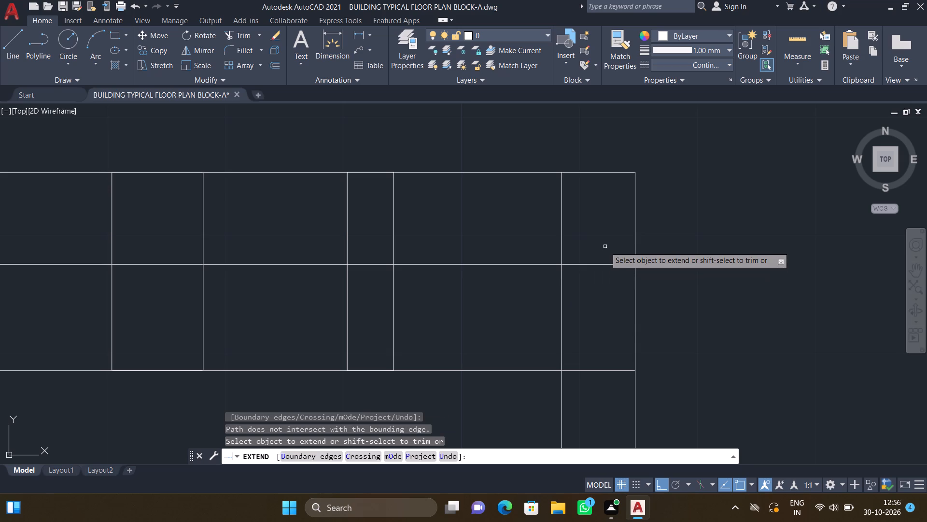
Trim the band's middle horizontal line out of the inside of both small rectangles.
key("Return")
scroll(613, 249, "down", 4)
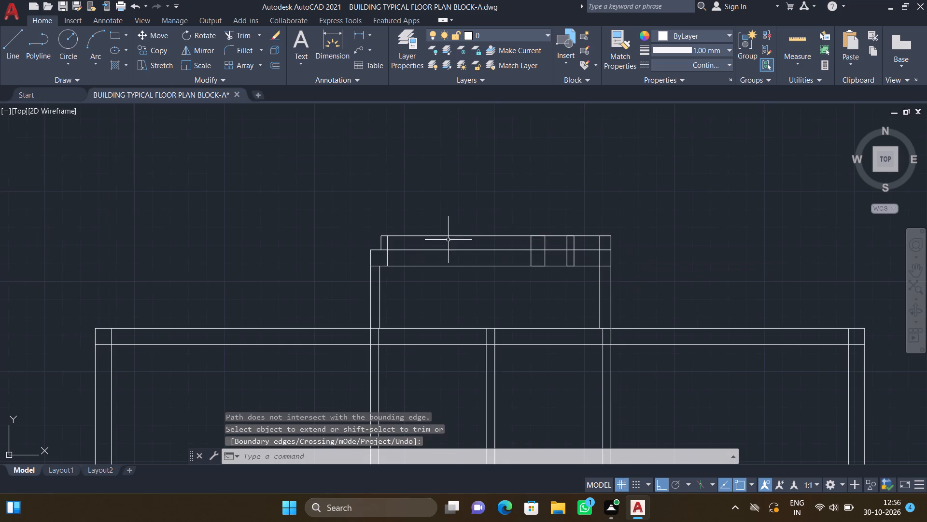
scroll(530, 247, "up", 2)
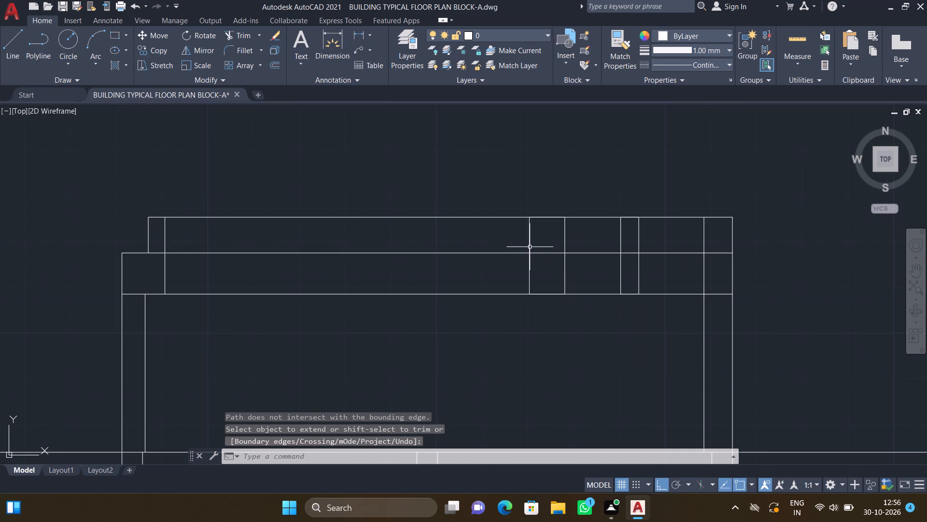
type("tr")
key("Return")
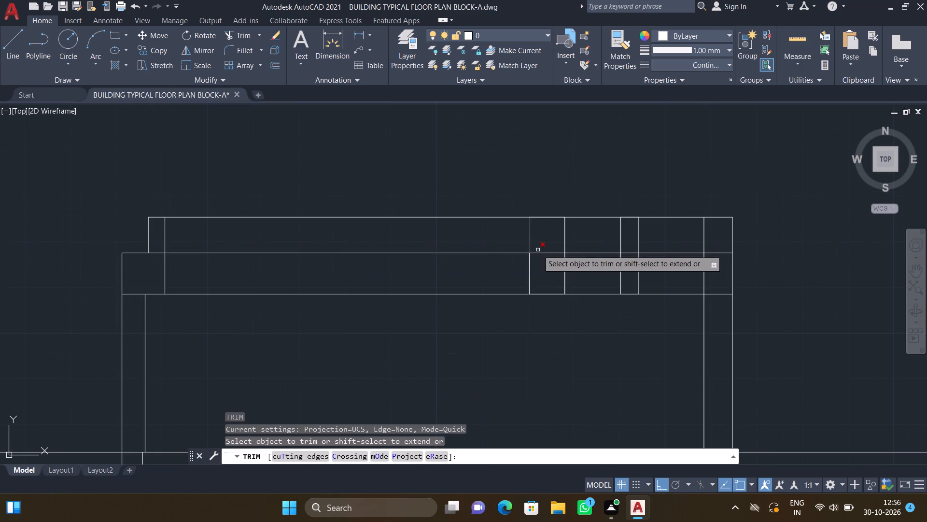
scroll(567, 246, "up", 2)
left_click_drag(507, 240, 517, 285)
scroll(525, 279, "down", 2)
middle_click_drag(566, 278, 449, 225)
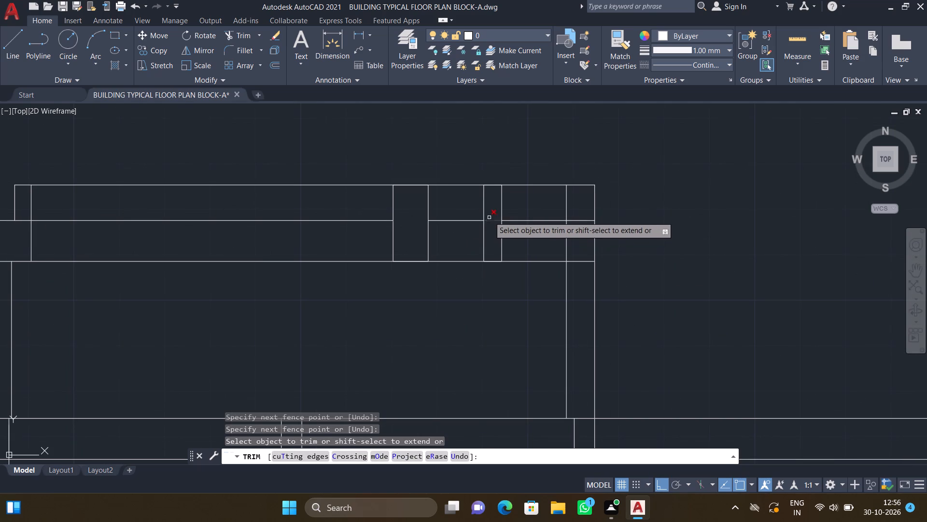
scroll(485, 204, "up", 2)
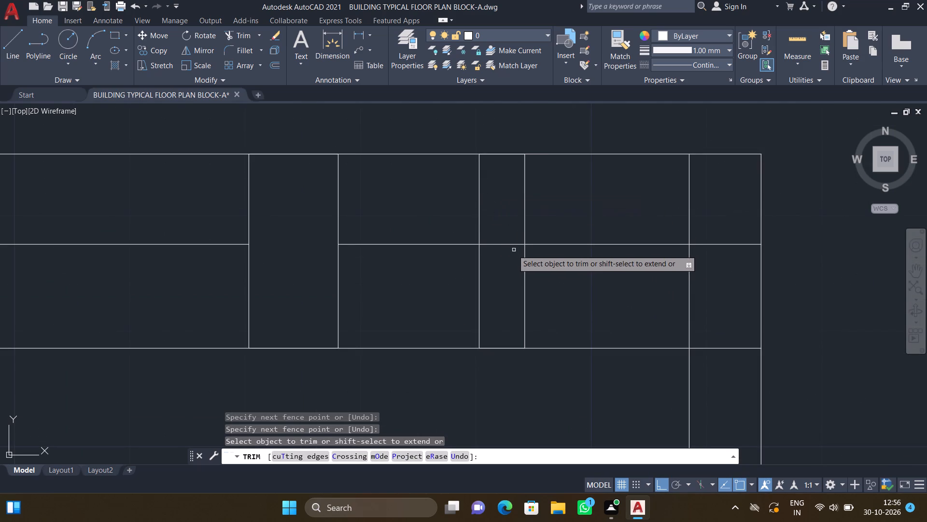
scroll(505, 242, "up", 1)
left_click_drag(496, 220, 506, 253)
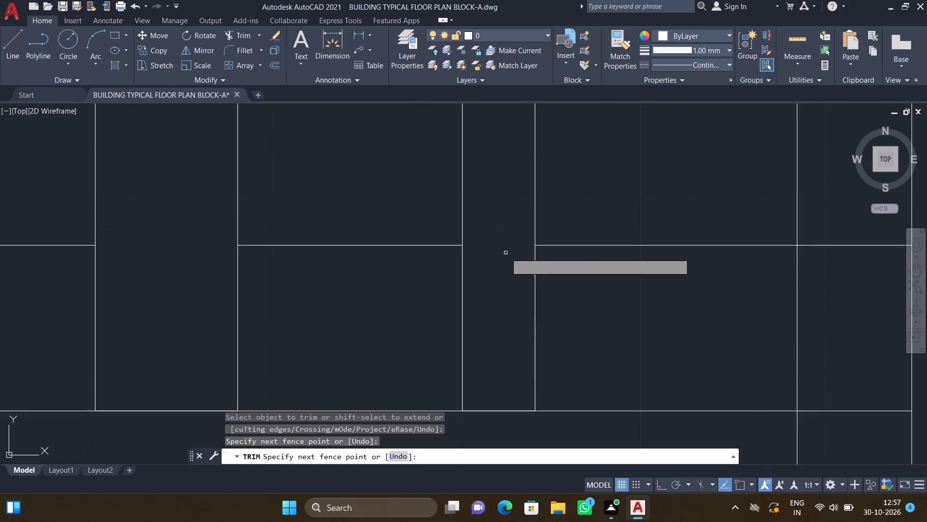
Trim the band's middle and lower horizontal lines where they cross the outline's right wall.
scroll(506, 255, "down", 3)
middle_click_drag(585, 284, 540, 242)
scroll(551, 215, "up", 1)
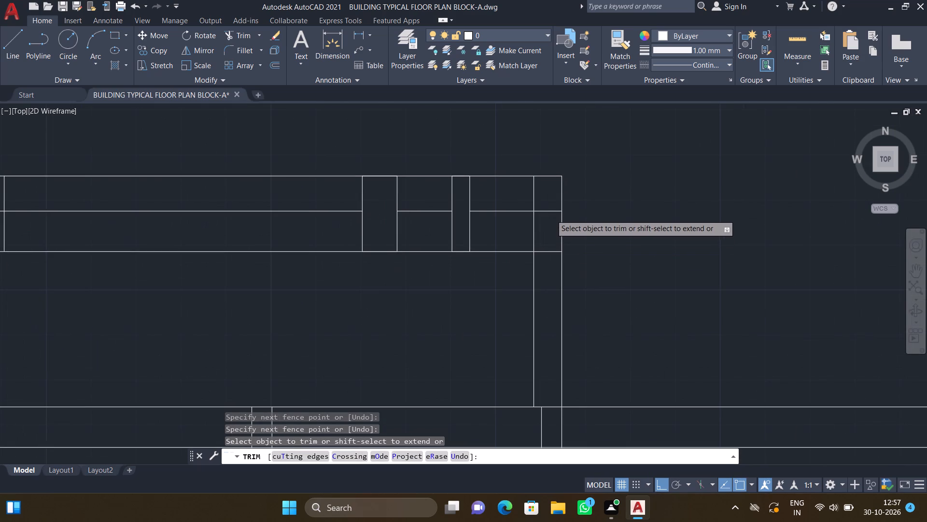
scroll(551, 215, "up", 1)
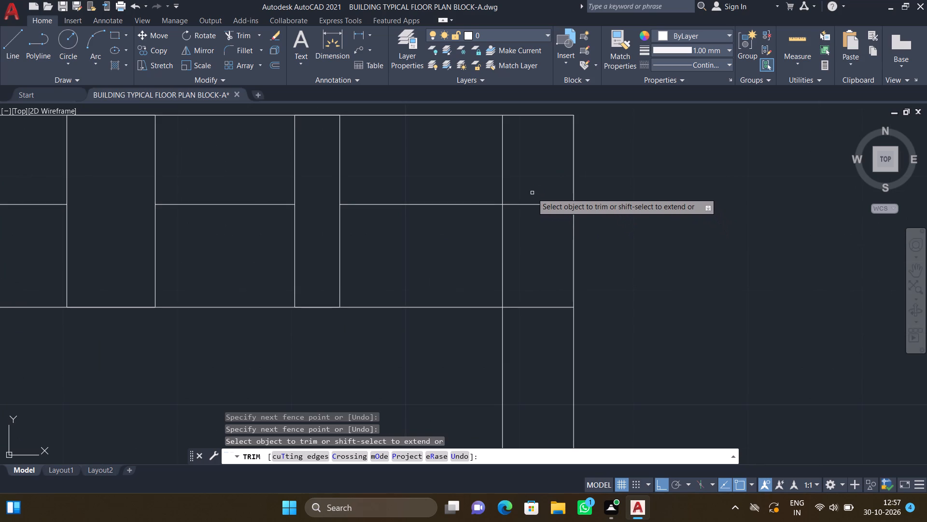
left_click_drag(532, 193, 544, 328)
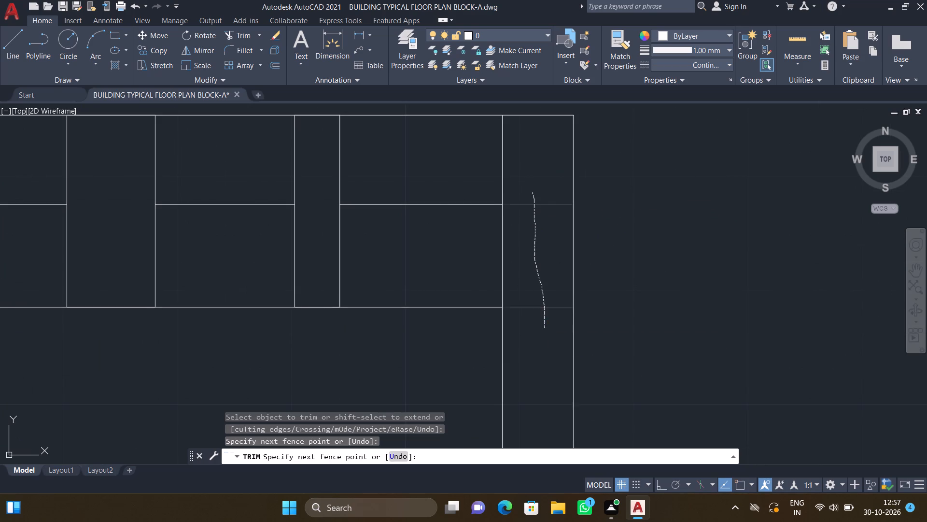
scroll(532, 305, "down", 4)
middle_click_drag(443, 325, 565, 234)
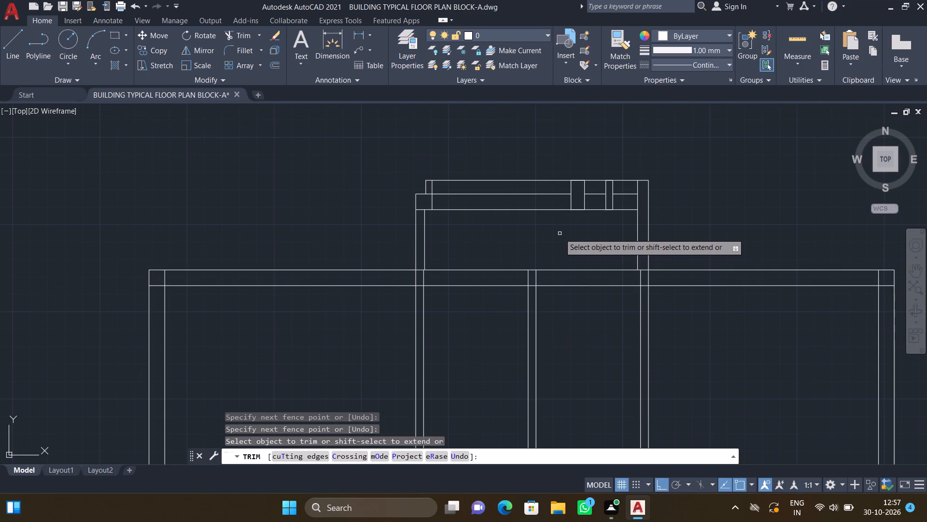
key("Return")
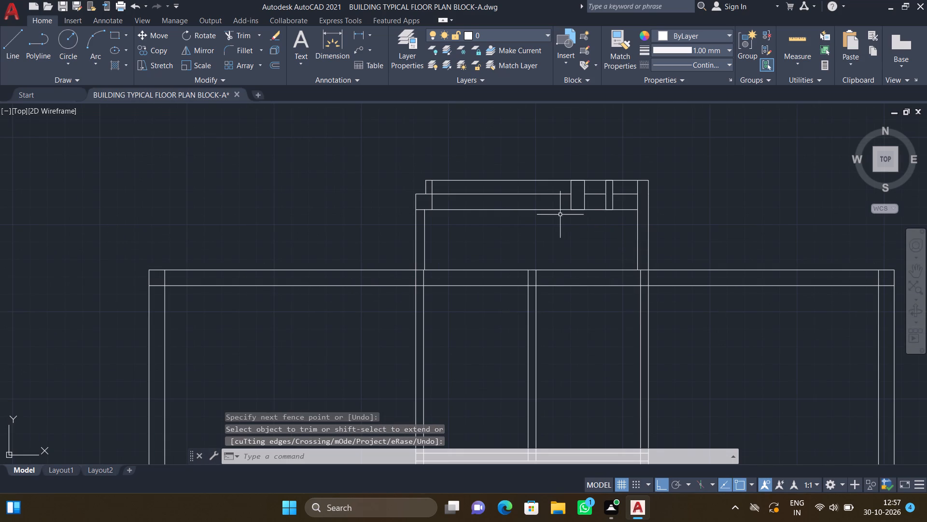
Trim the horizontal line segment crossing between the two vertical lines of the stub at the outline's upper left corner.
middle_click_drag(430, 231, 462, 222)
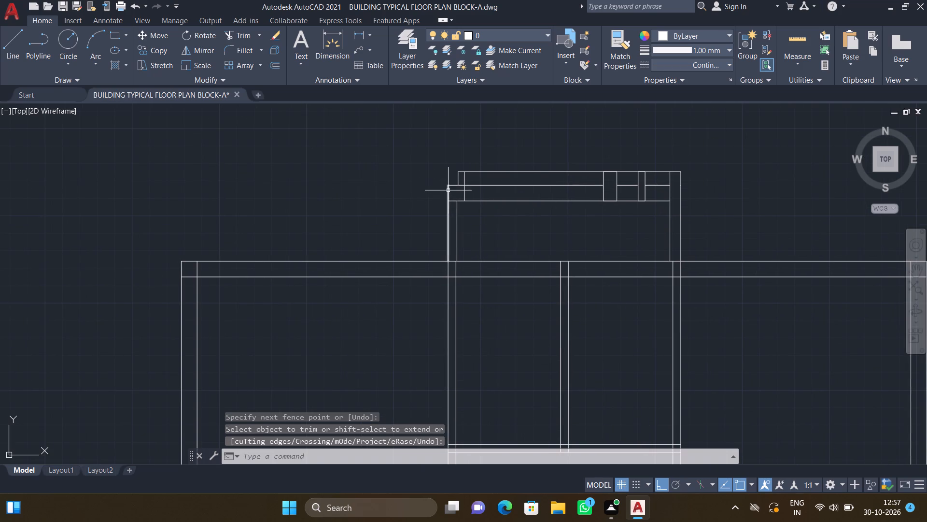
scroll(455, 192, "up", 2)
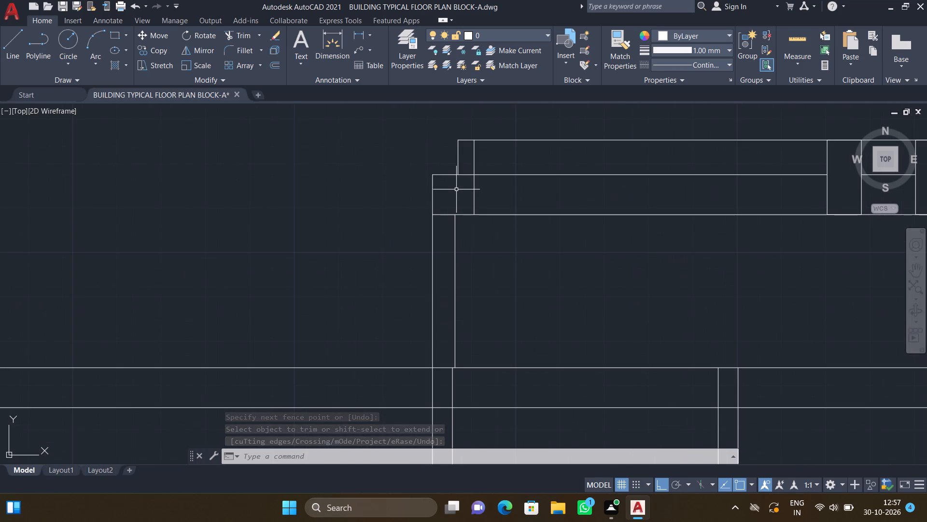
scroll(463, 182, "up", 2)
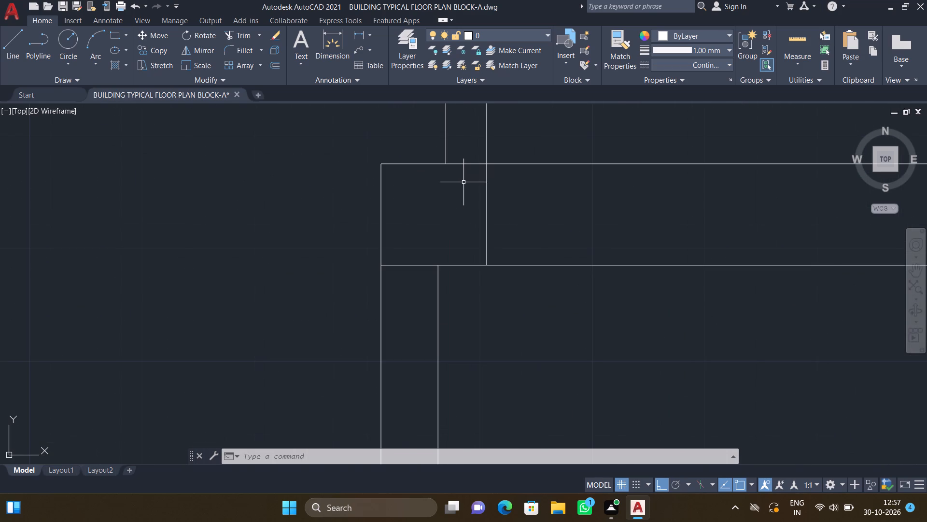
type("tr")
key("Return")
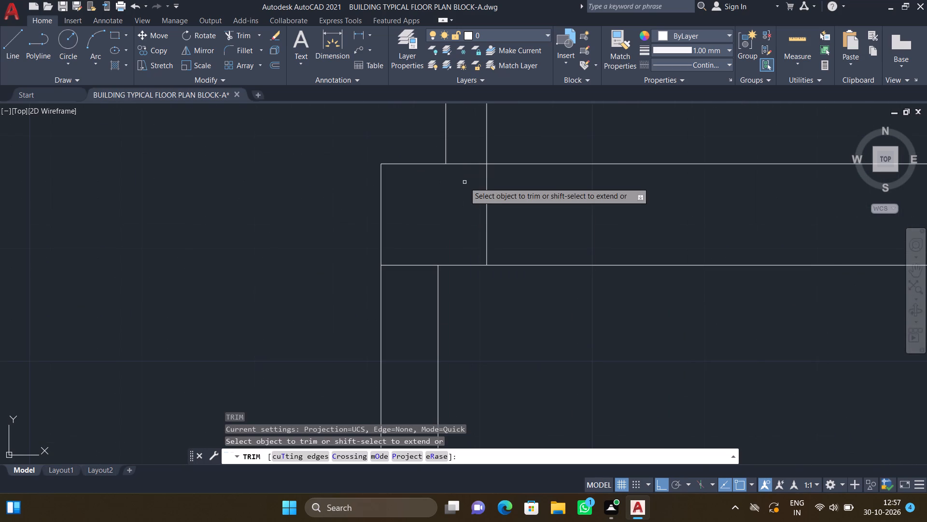
left_click_drag(465, 155, 465, 156)
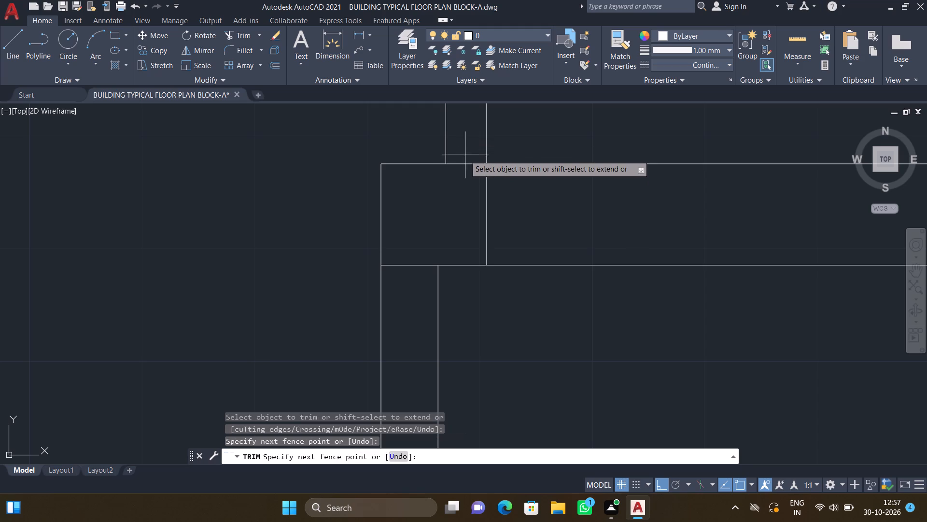
left_click_drag(465, 156, 466, 176)
key("Return")
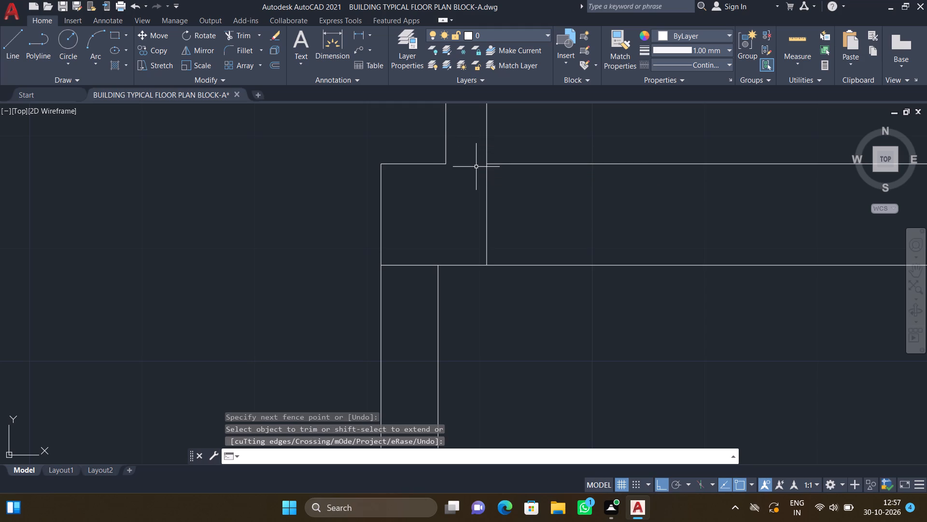
Draw a vertical line about 2'-10" long near the outline's left wall, from the band's lower line to the rooms' top wall line.
scroll(533, 224, "down", 3)
middle_click_drag(564, 232, 421, 213)
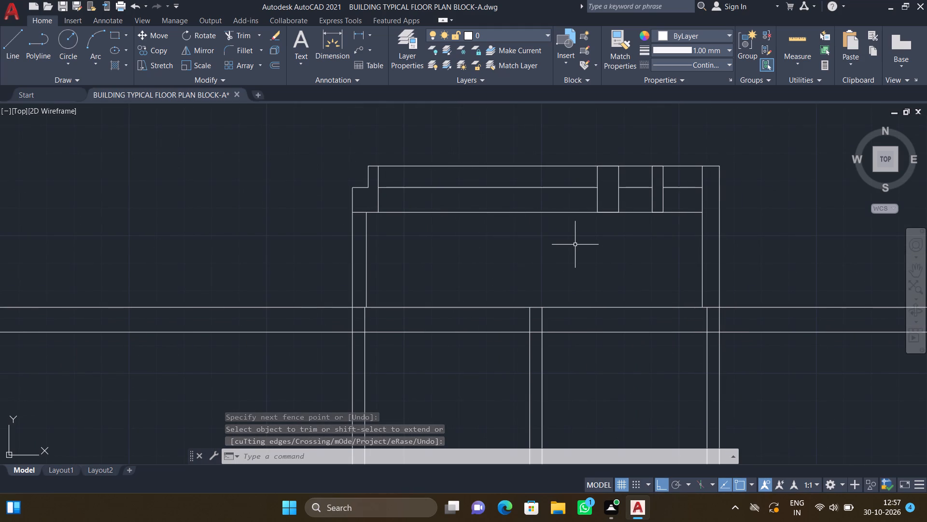
middle_click_drag(555, 257, 530, 211)
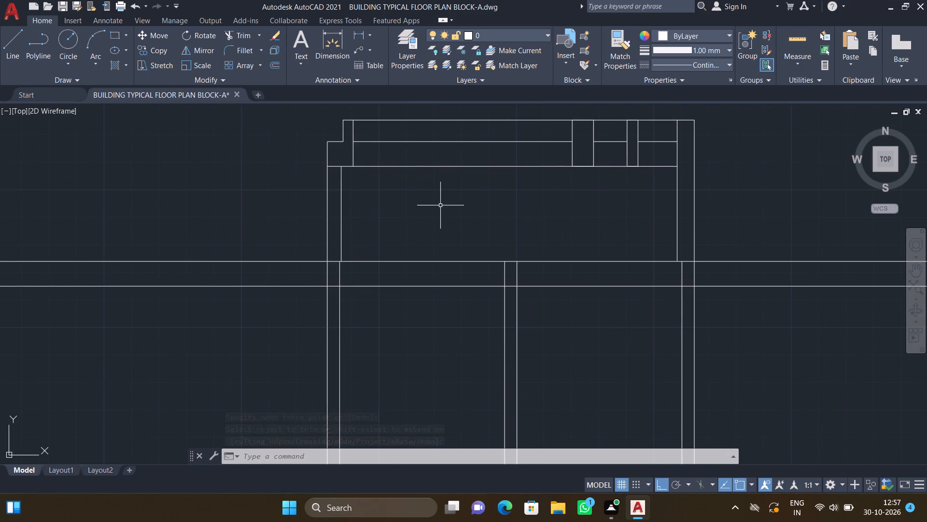
key("l")
key("Return")
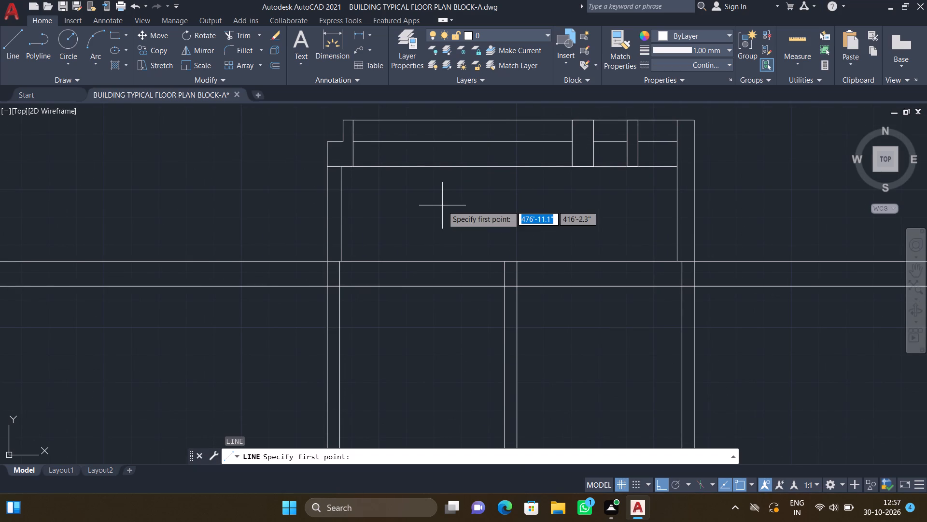
middle_click_drag(408, 195, 488, 190)
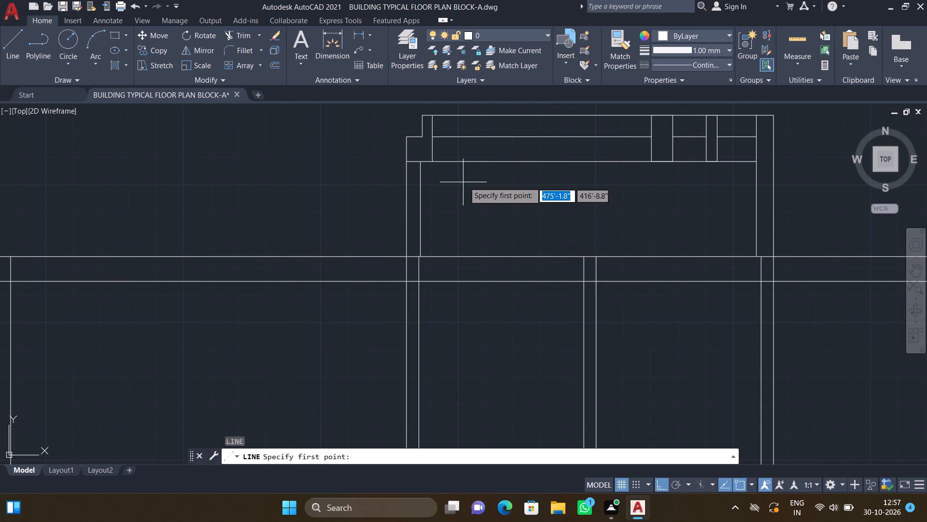
scroll(472, 169, "up", 1)
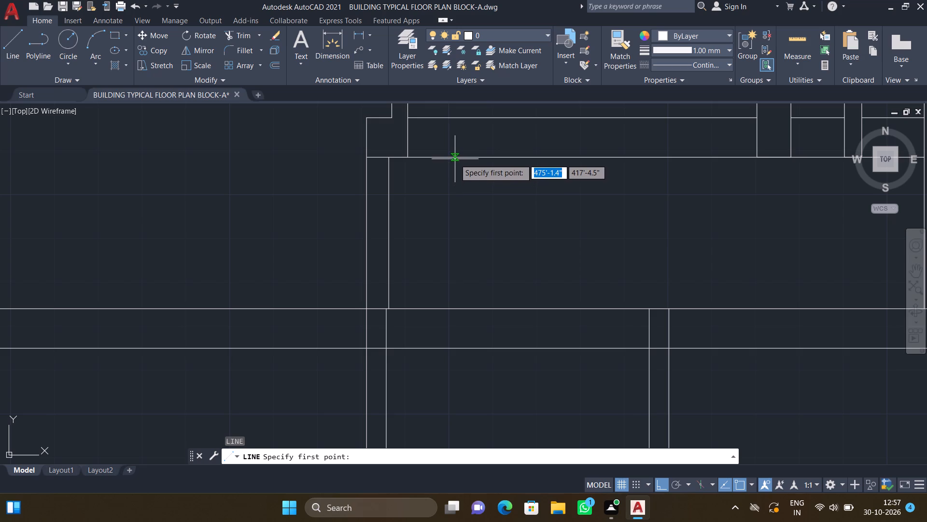
left_click(455, 159)
scroll(465, 284, "up", 1)
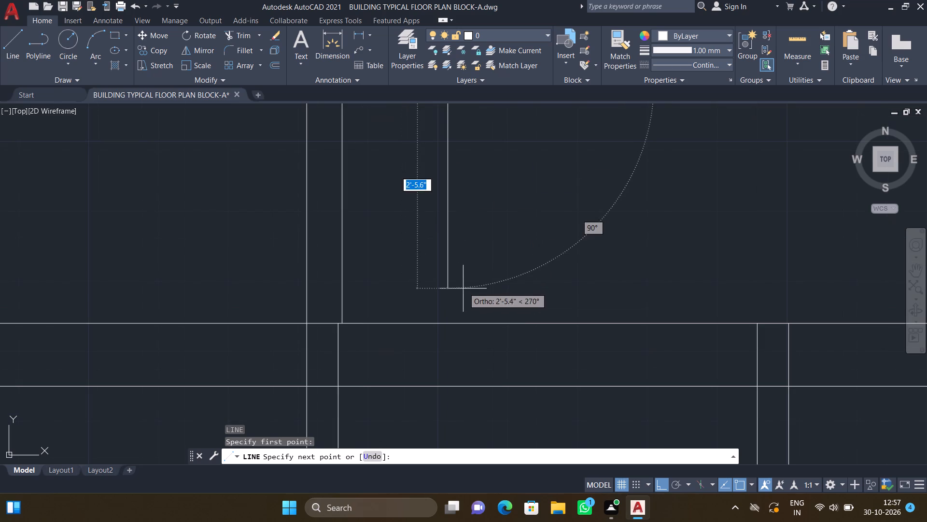
scroll(451, 316, "up", 2)
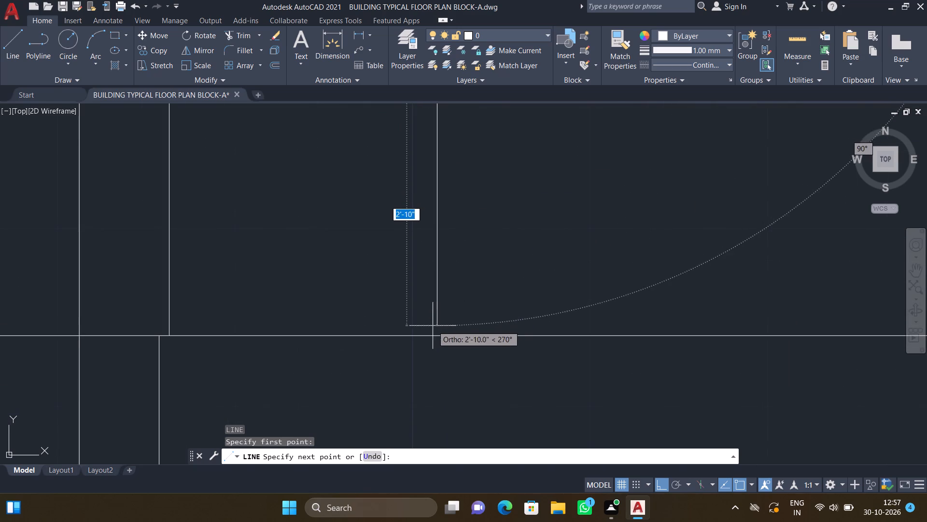
left_click(439, 335)
key("Return")
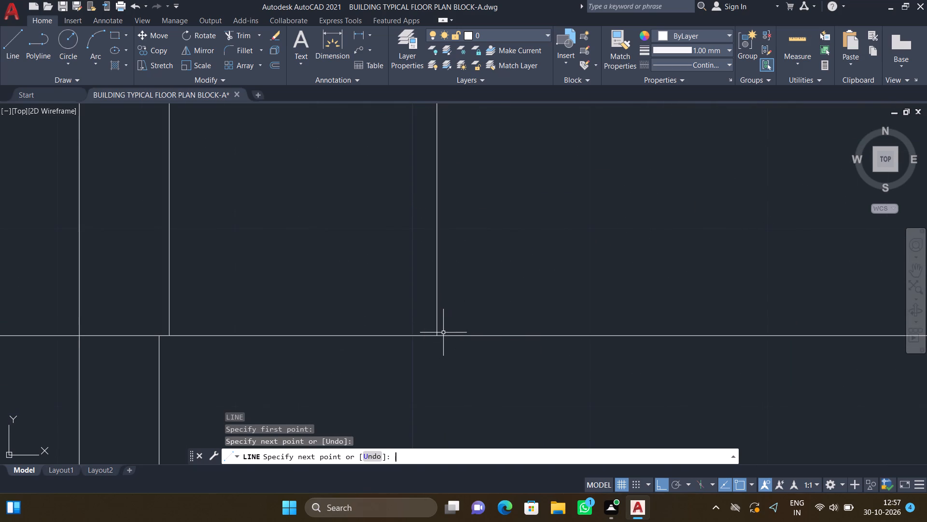
Draw a box in the outline's lower right corner with lines about 1'-3" up from the rooms' wall and across to the inner right wall line.
scroll(453, 299, "down", 5)
middle_click_drag(461, 273, 267, 246)
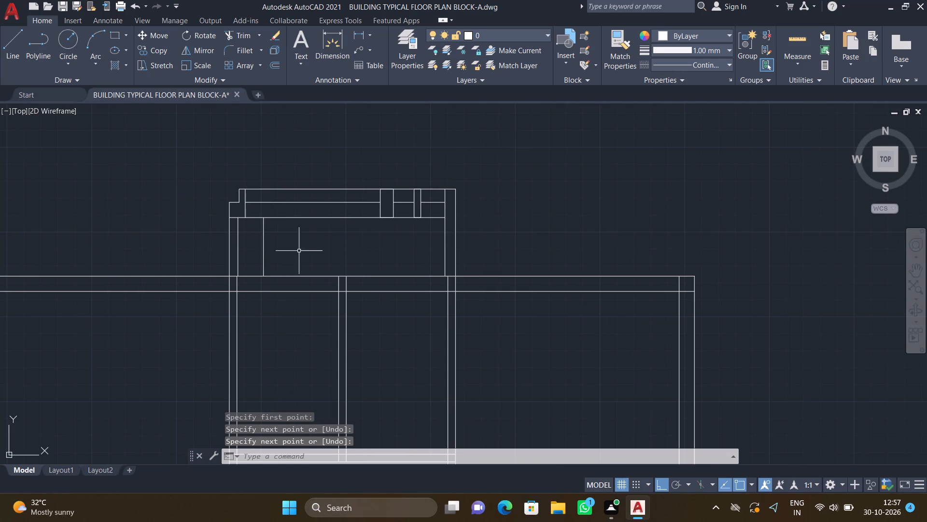
scroll(390, 237, "up", 1)
key("l")
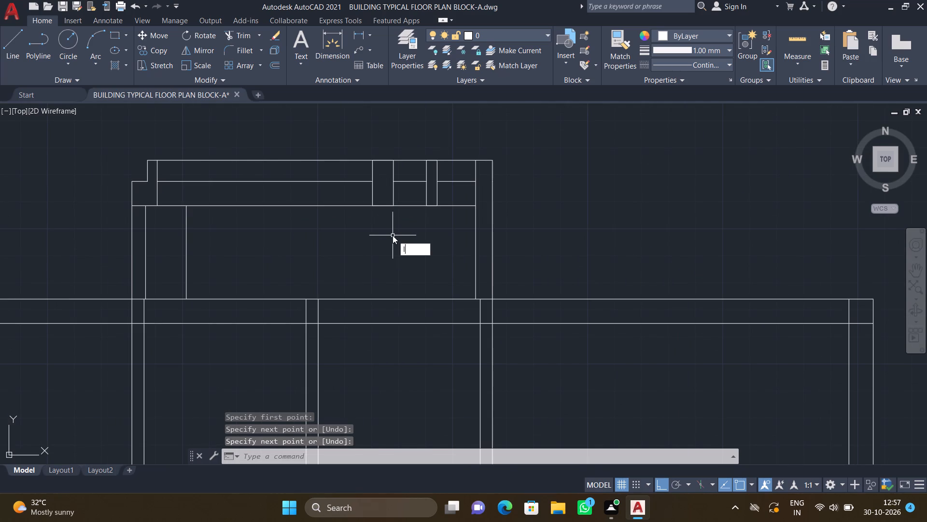
key("Return")
scroll(396, 295, "up", 2)
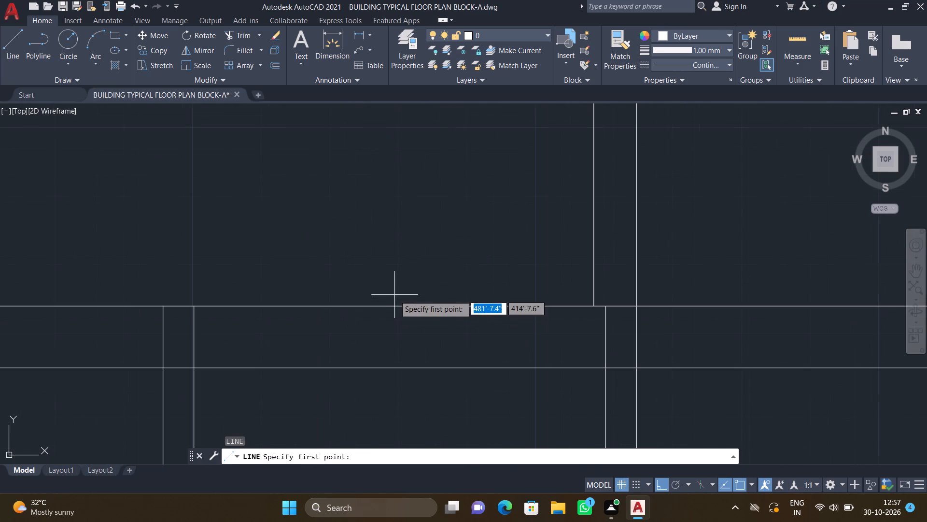
left_click_drag(381, 305, 384, 300)
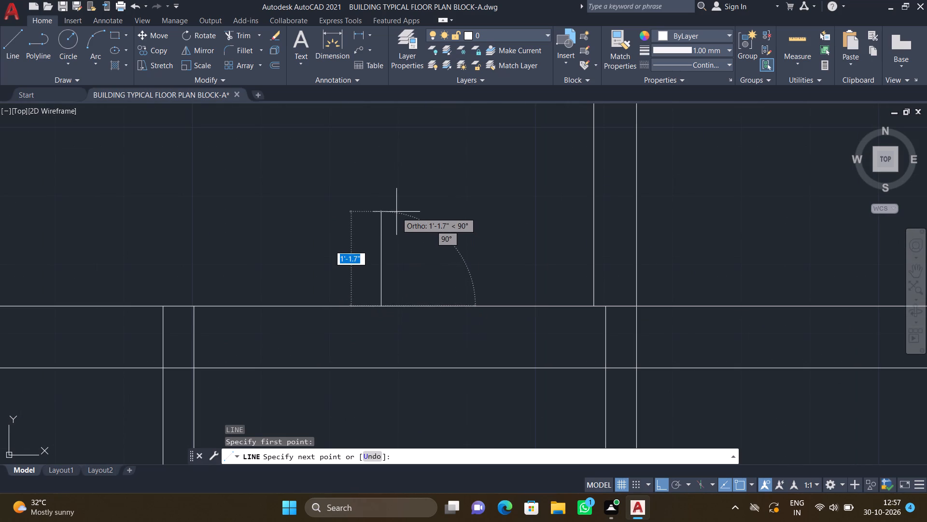
scroll(395, 210, "down", 1)
scroll(387, 204, "up", 1)
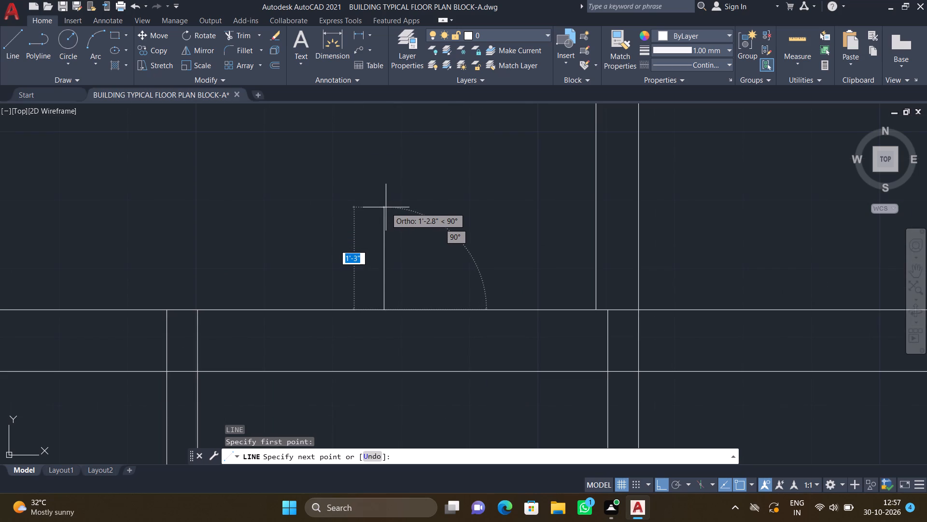
left_click(386, 207)
scroll(566, 213, "up", 1)
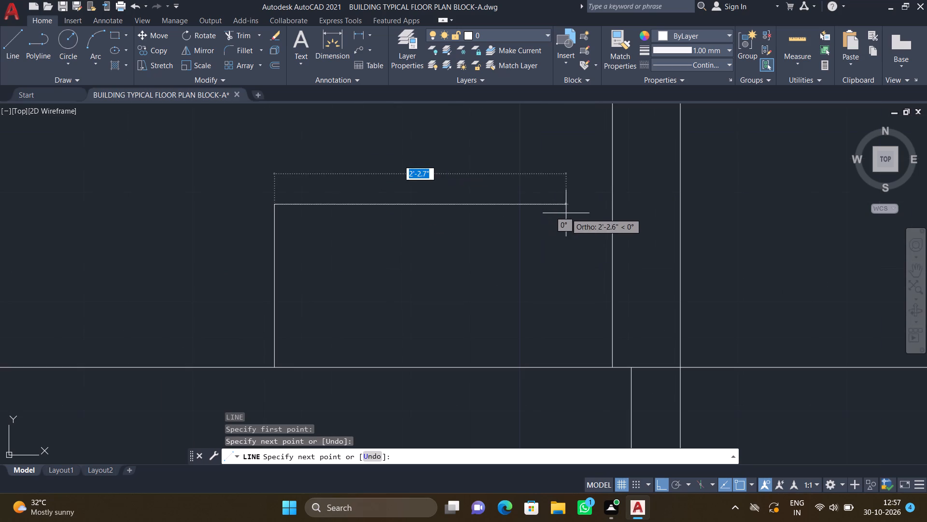
left_click(610, 206)
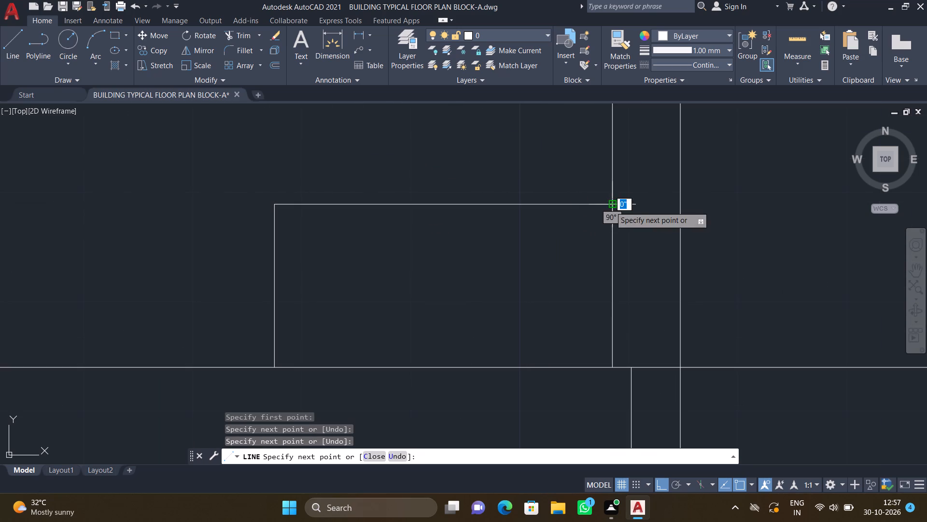
key("Return")
scroll(629, 212, "down", 4)
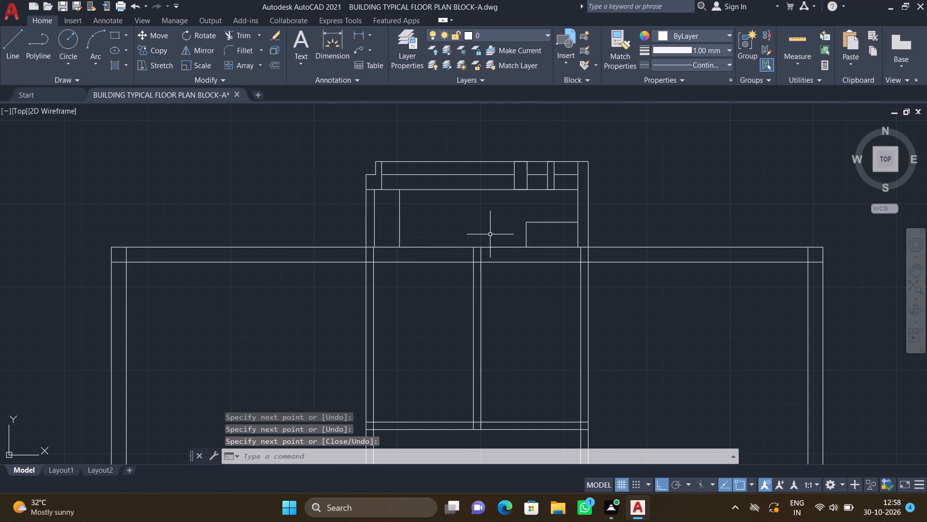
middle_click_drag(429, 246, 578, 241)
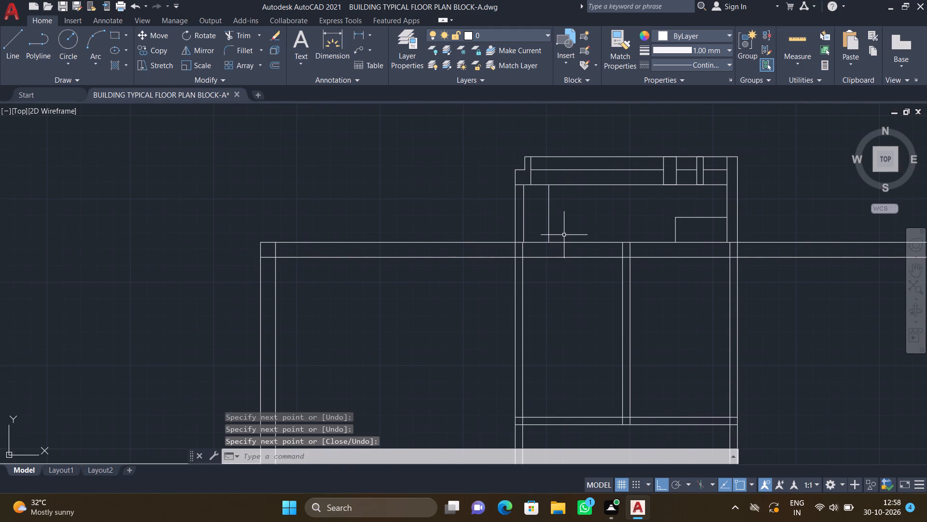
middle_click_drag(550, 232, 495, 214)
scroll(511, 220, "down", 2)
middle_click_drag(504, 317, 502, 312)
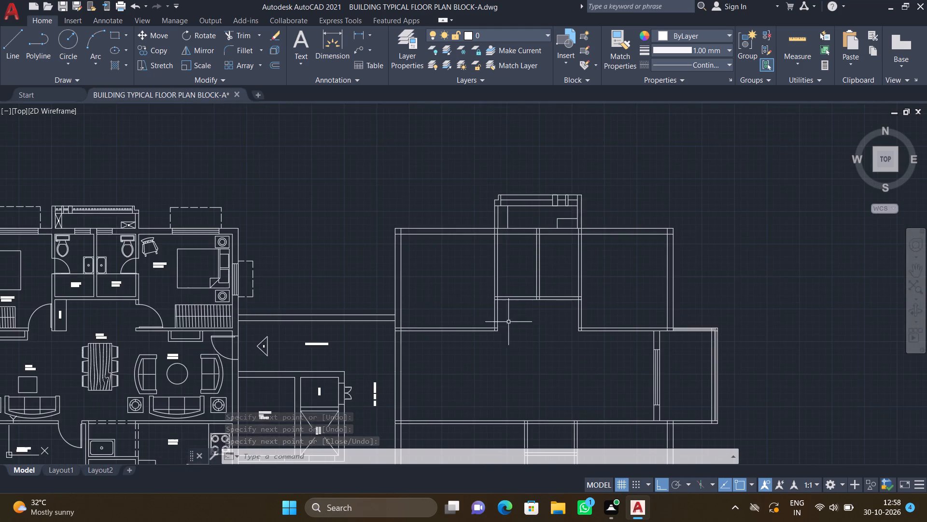
Draw a three-sided outline below the rooms' bottom wall, about 3'-9" down from the middle room's left partition and about 10'-1" wide, back up to the wall.
middle_click_drag(502, 312, 442, 161)
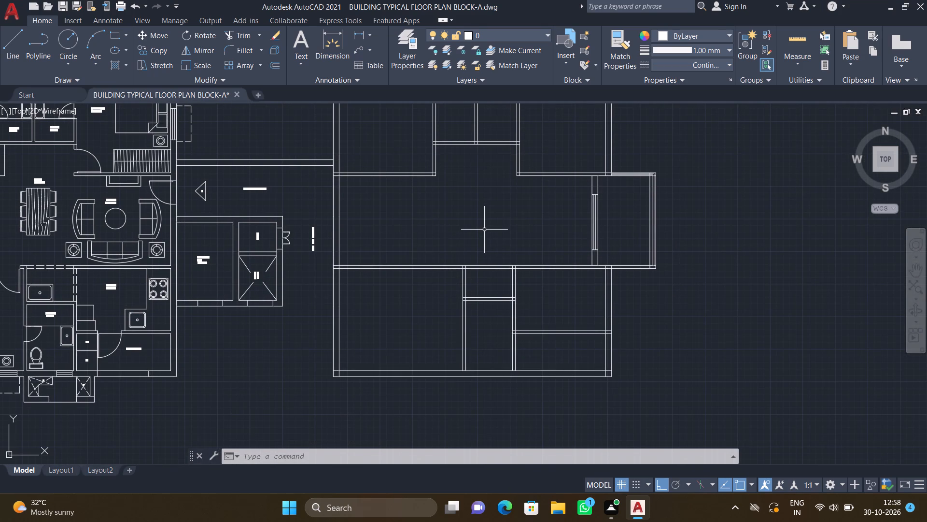
key("l")
key("Return")
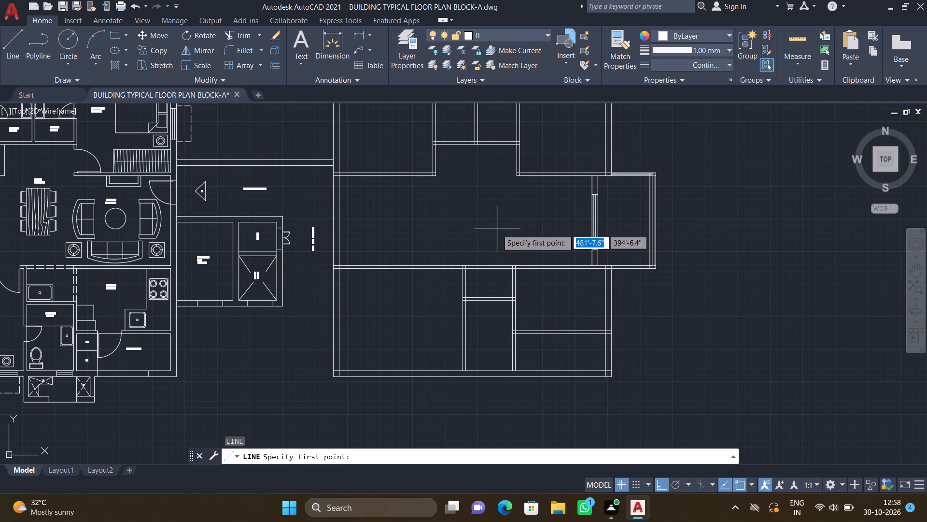
middle_click_drag(451, 366, 424, 255)
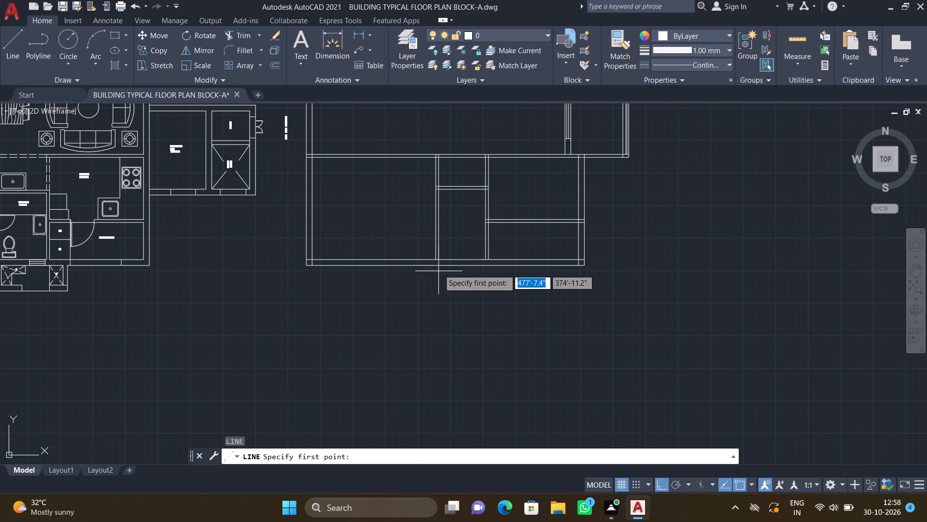
scroll(435, 262, "up", 5)
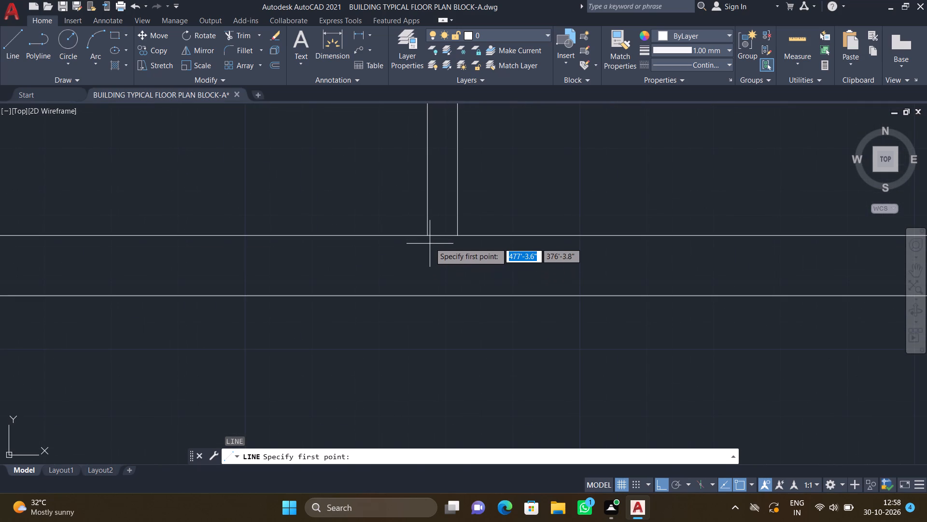
left_click(428, 237)
scroll(426, 332, "down", 3)
middle_click_drag(431, 359, 400, 247)
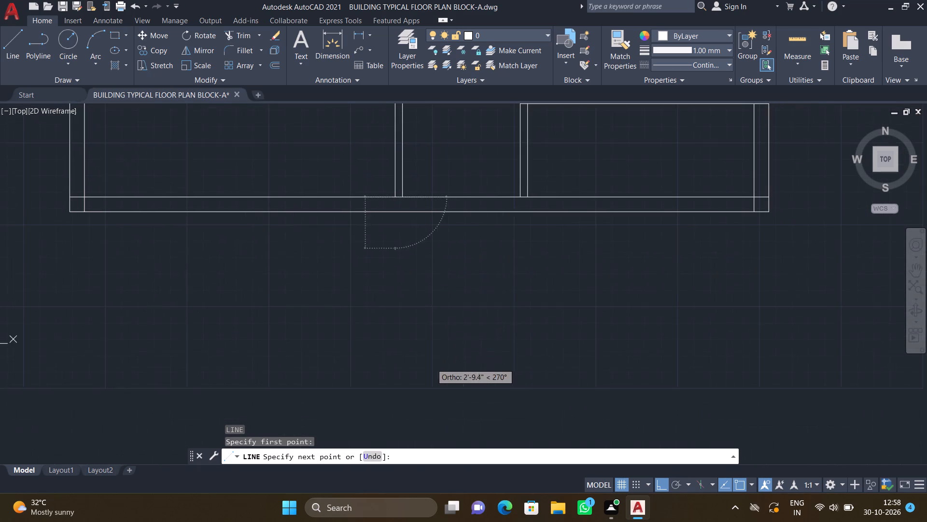
middle_click_drag(400, 247, 401, 248)
scroll(398, 275, "up", 1)
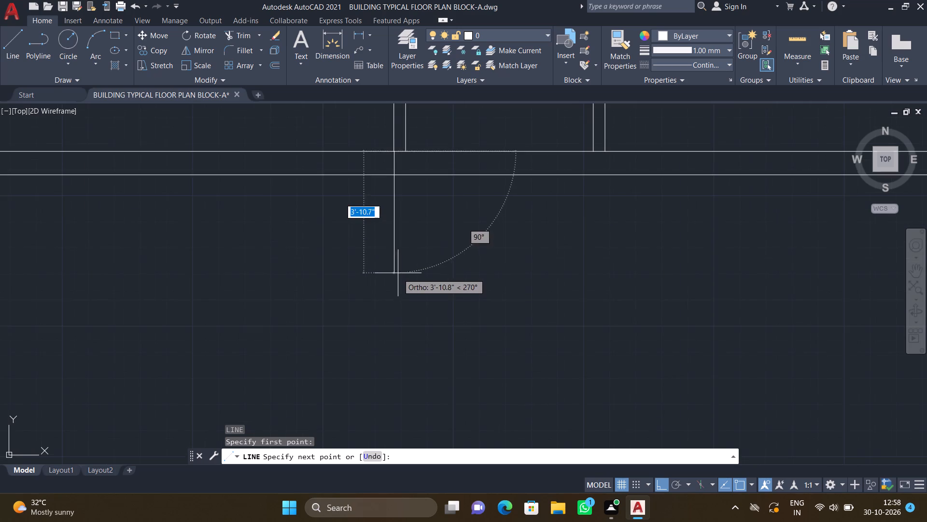
scroll(397, 271, "up", 1)
scroll(391, 265, "down", 1)
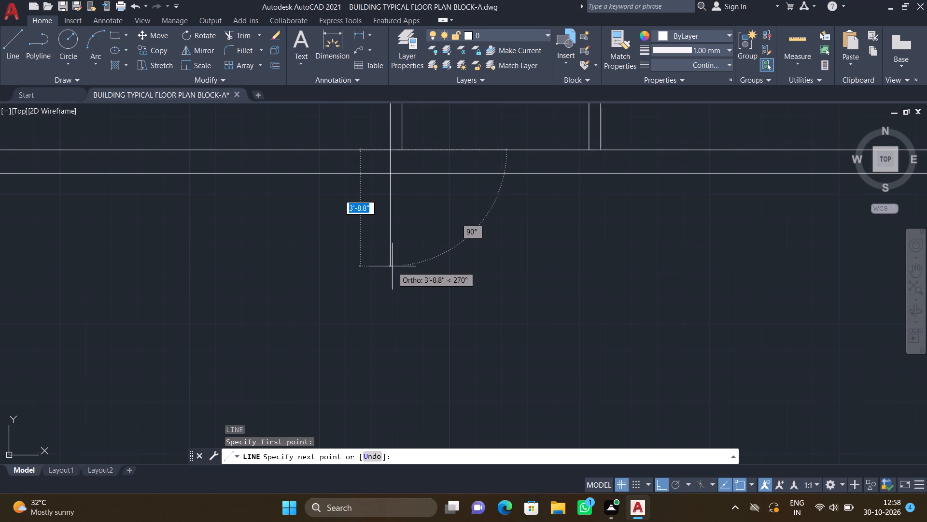
left_click(392, 266)
scroll(490, 261, "down", 1)
middle_click_drag(606, 280, 511, 301)
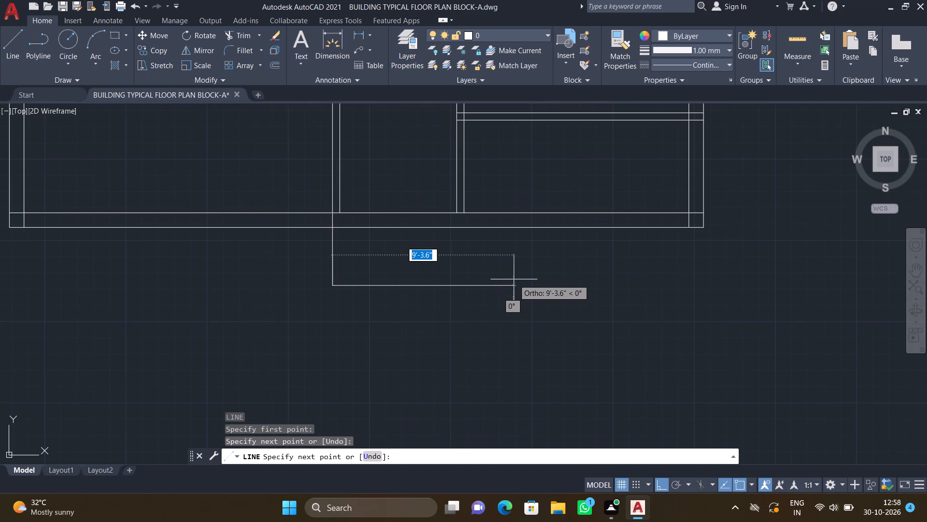
scroll(520, 261, "up", 1)
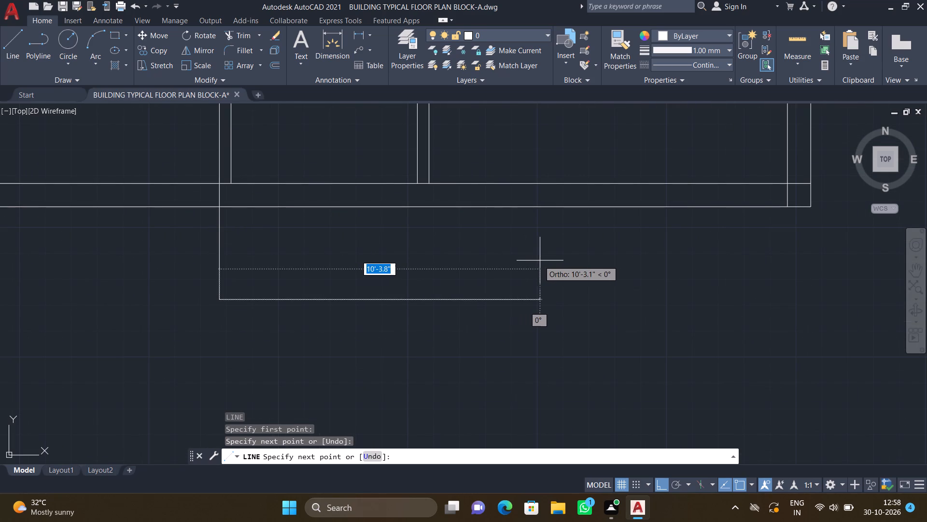
left_click(534, 261)
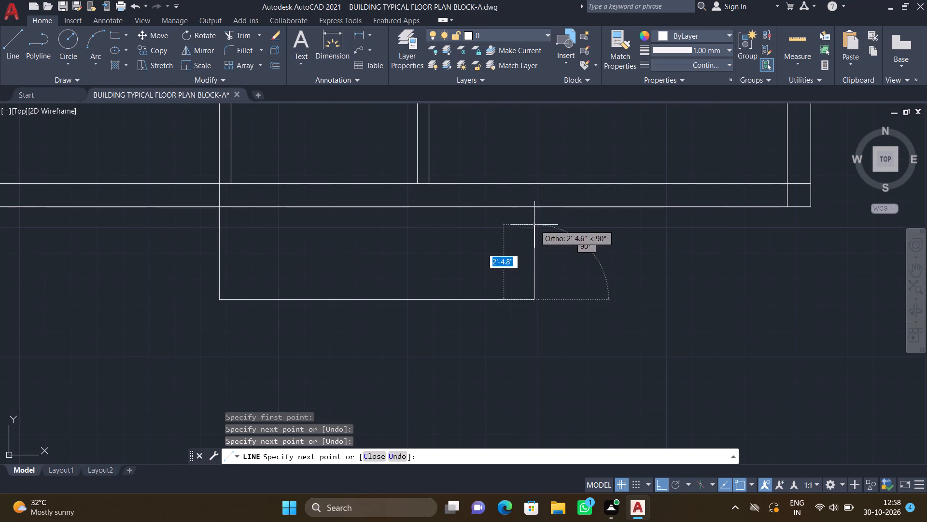
scroll(536, 197, "up", 2)
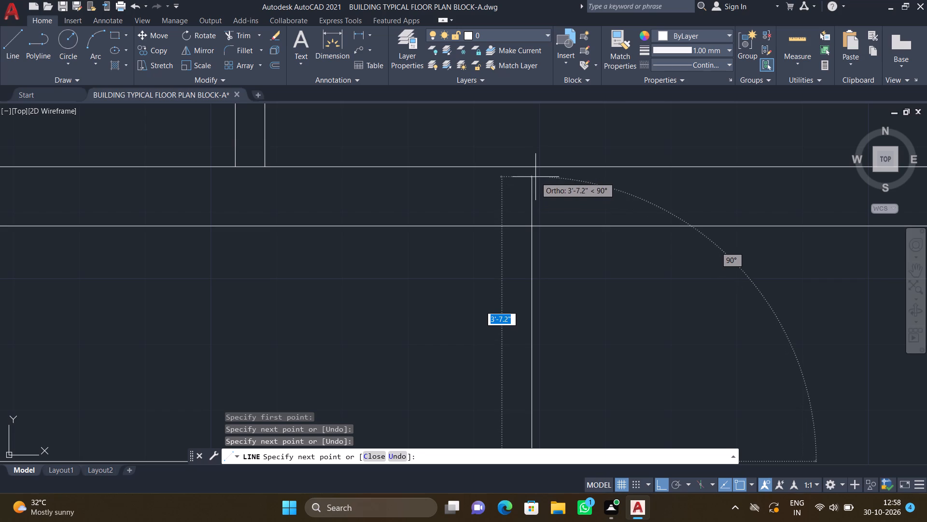
left_click(530, 169)
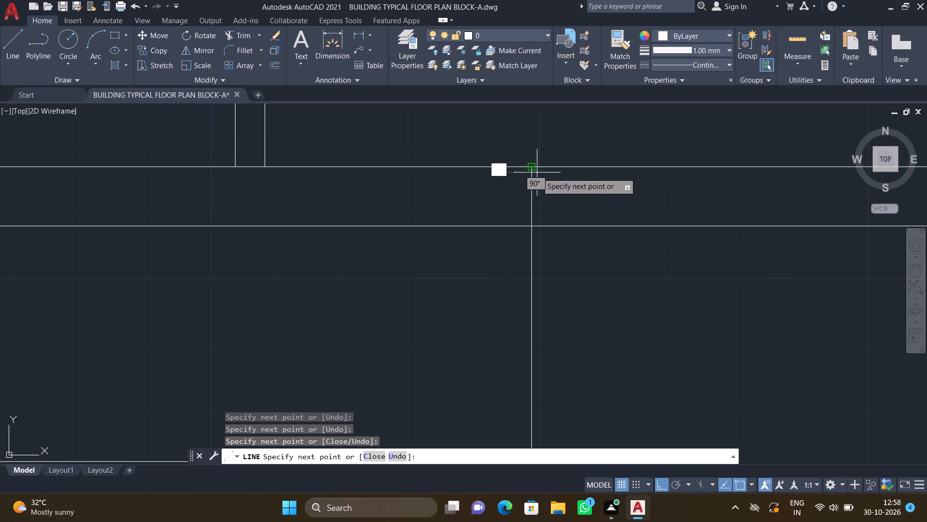
key("Return")
Draw a parallel inner outline inside the new projection, about 3'-3" deep and 9'-2" wide, starting and ending on the bottom wall's upper line.
scroll(414, 232, "down", 2)
middle_click_drag(281, 281, 286, 281)
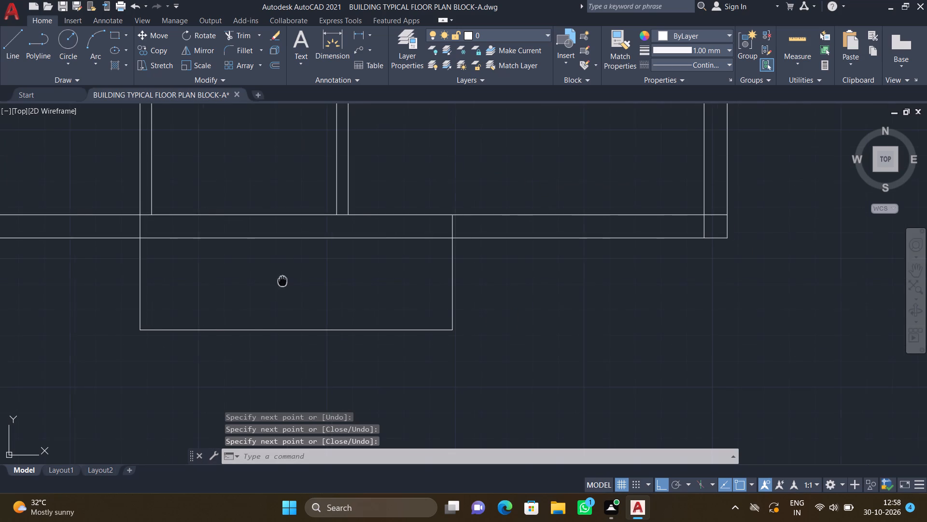
middle_click_drag(286, 281, 492, 272)
scroll(364, 224, "up", 2)
key("l")
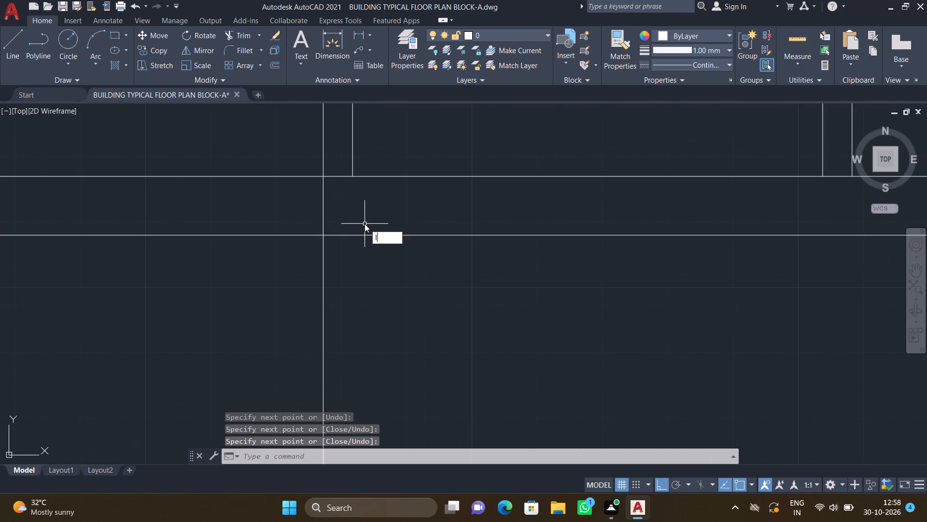
key("Return")
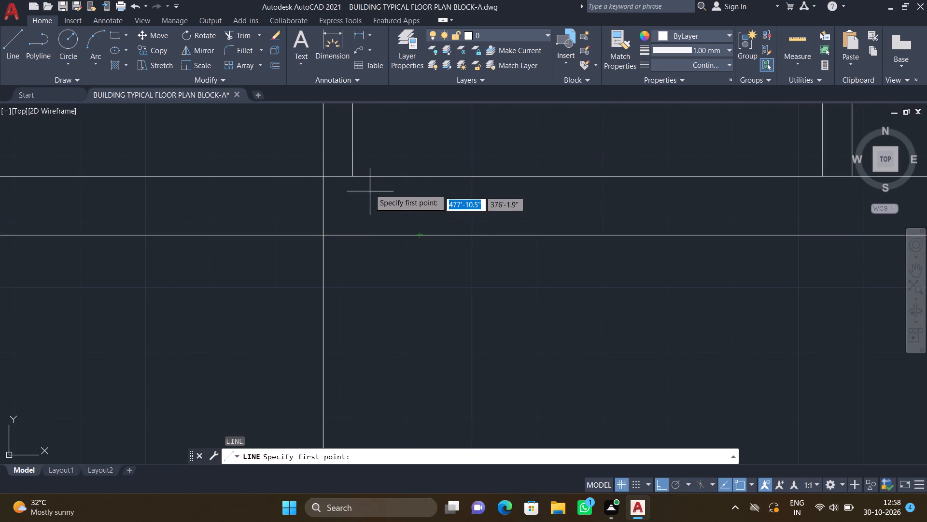
scroll(369, 182, "up", 2)
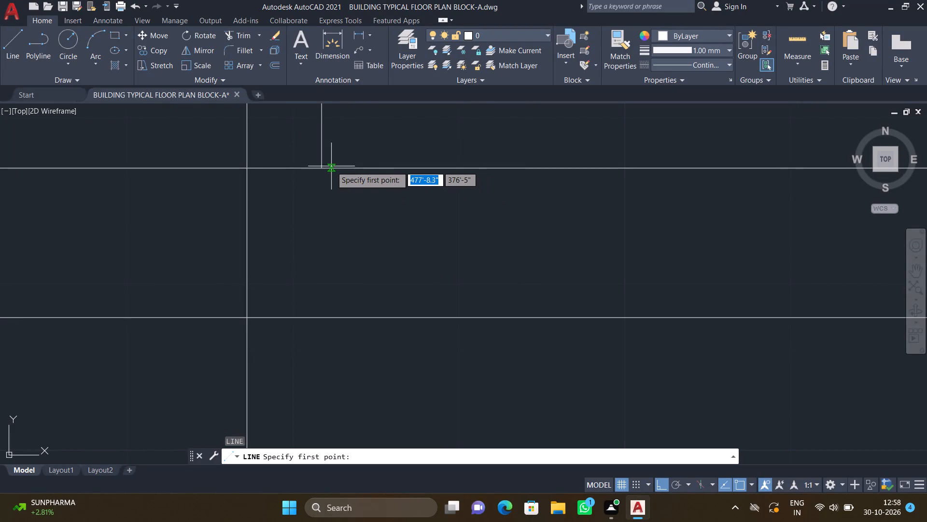
left_click(332, 169)
scroll(352, 270, "down", 2)
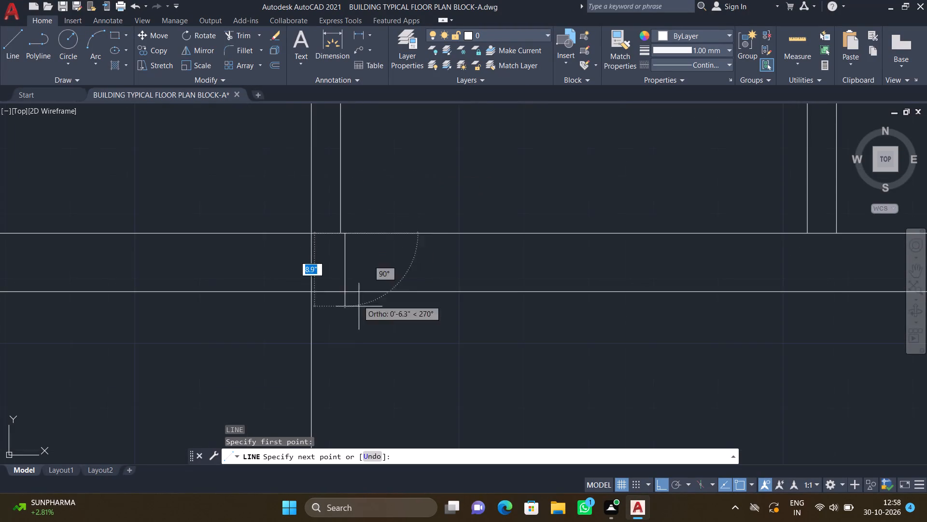
middle_click_drag(359, 334, 351, 255)
scroll(334, 297, "down", 1)
middle_click_drag(338, 323, 337, 250)
scroll(334, 288, "up", 2)
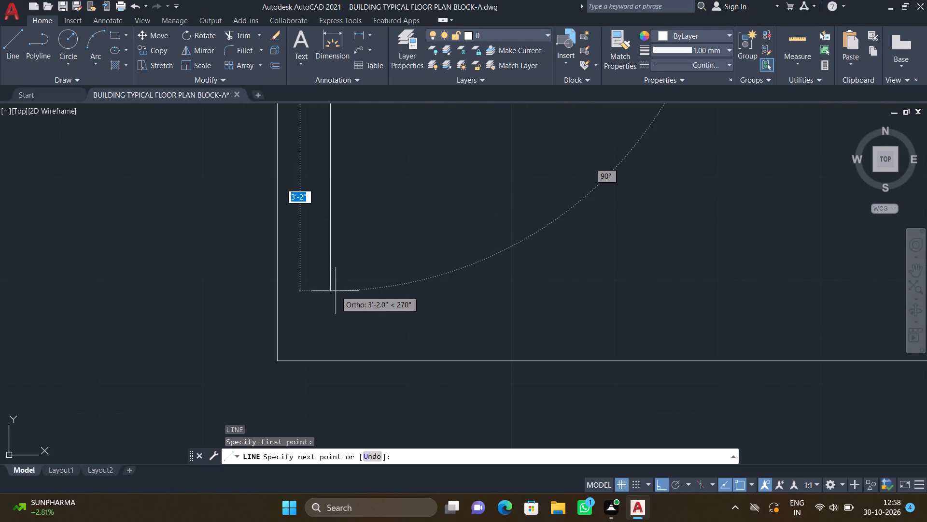
left_click_drag(328, 298, 342, 298)
scroll(398, 296, "down", 3)
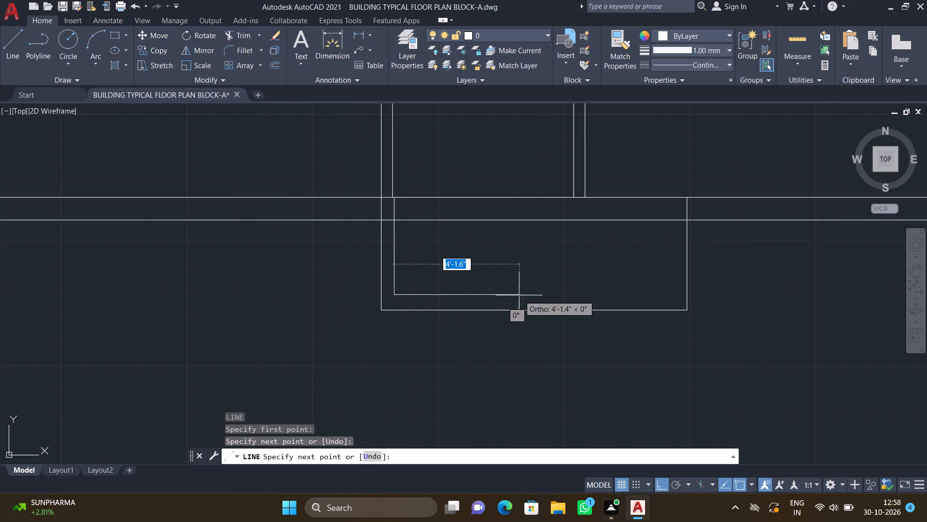
middle_click_drag(469, 284, 414, 272)
scroll(618, 282, "up", 2)
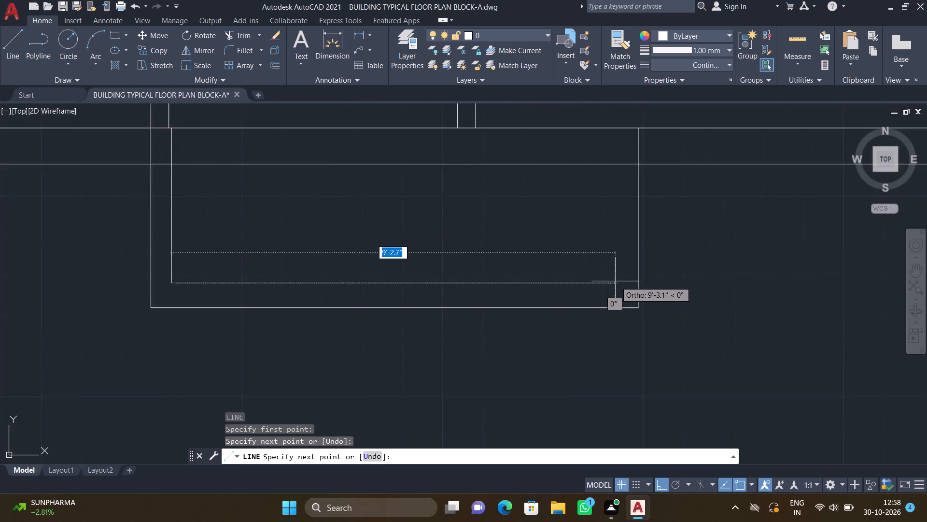
scroll(607, 277, "down", 1)
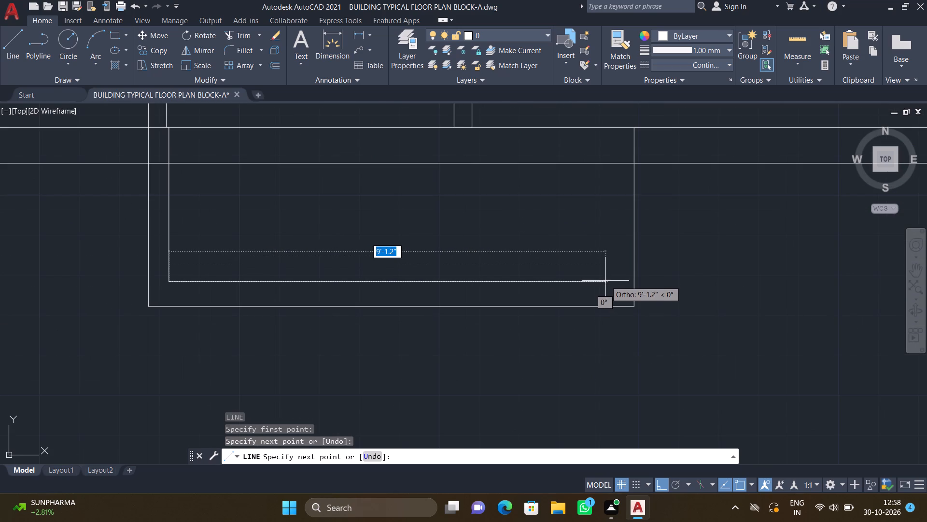
left_click(609, 281)
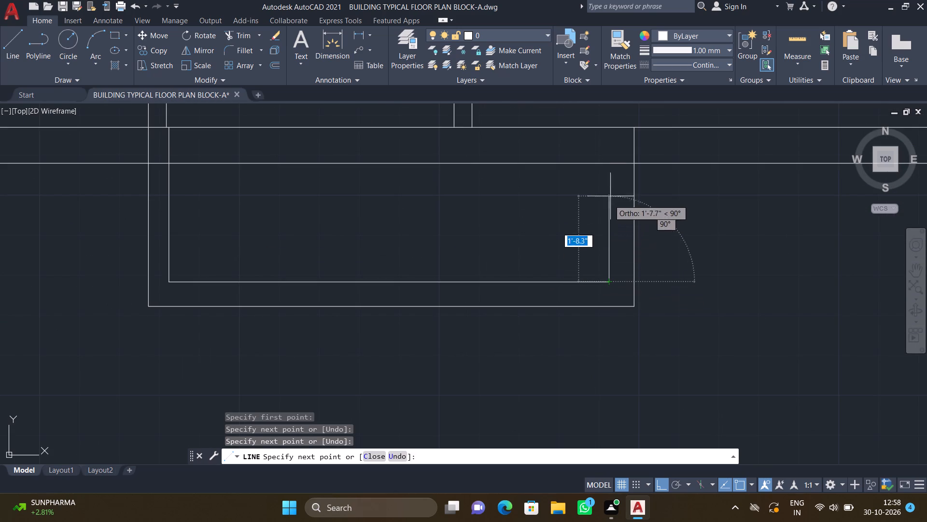
scroll(615, 139, "up", 2)
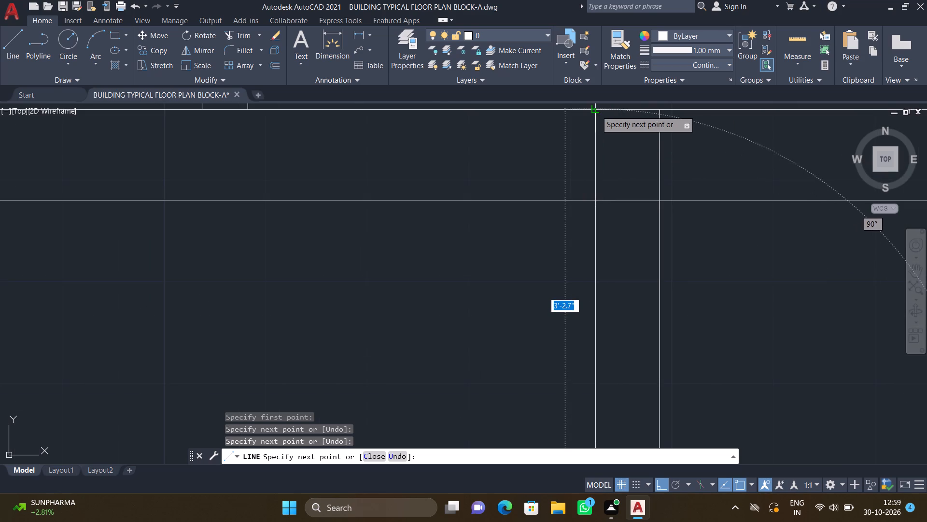
left_click(596, 111)
key("Return")
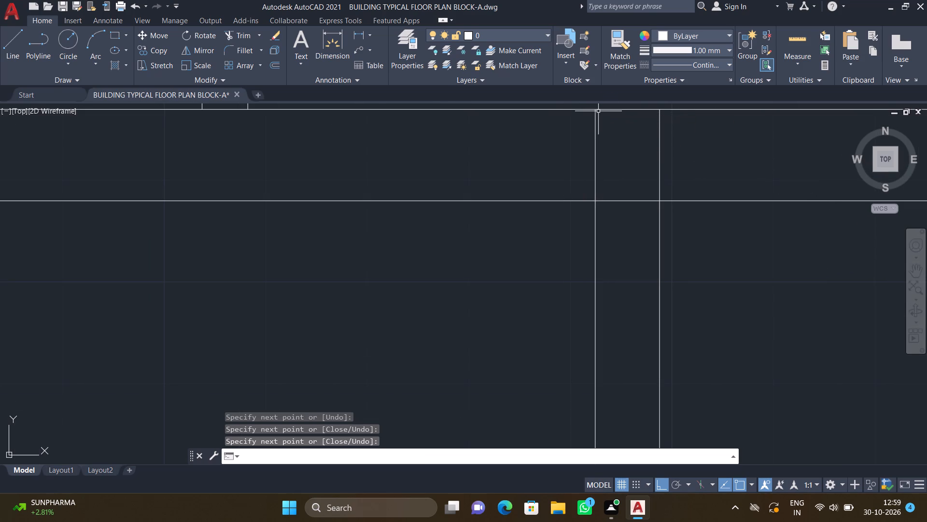
Draw a stepped line inside the lower projection, about 1'-4" up from its inner bottom line, 1'-11" right, and up to the rooms' bottom wall.
scroll(596, 145, "down", 3)
middle_click_drag(477, 227, 668, 209)
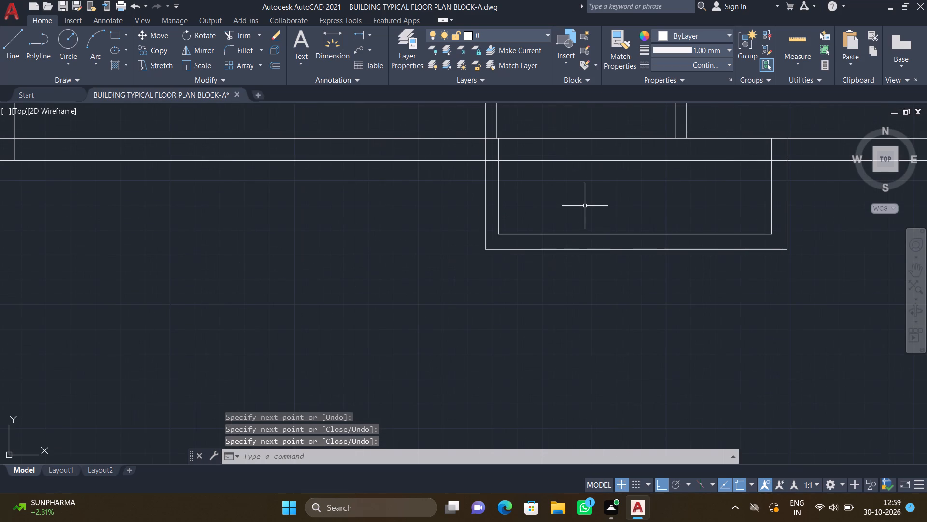
key("l")
key("Return")
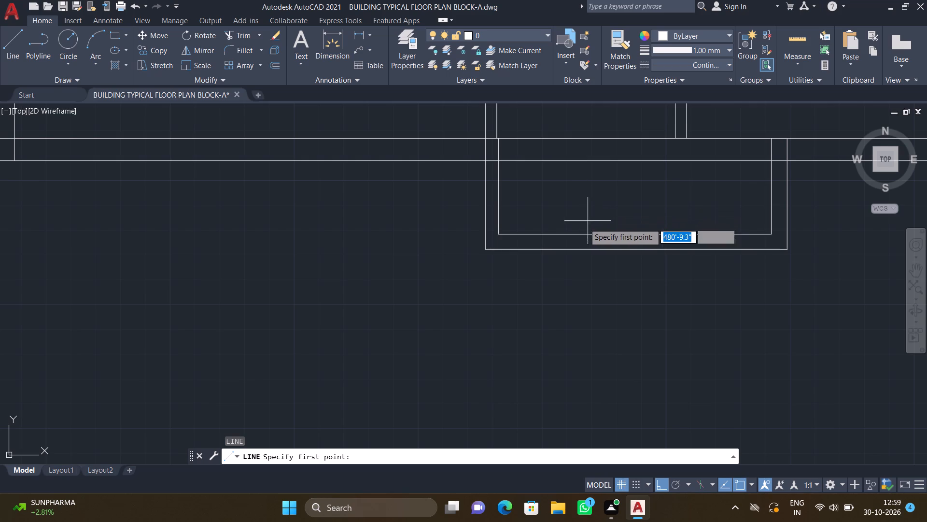
scroll(524, 231, "up", 2)
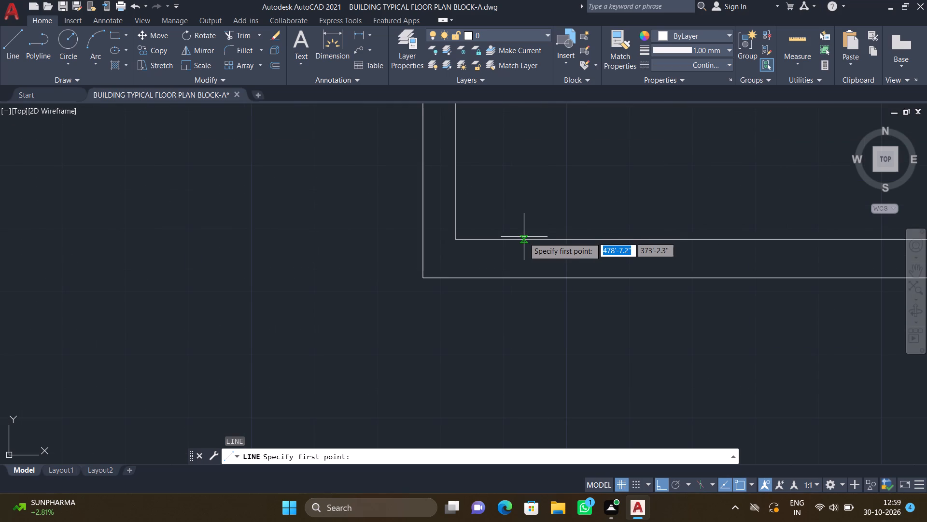
left_click(527, 239)
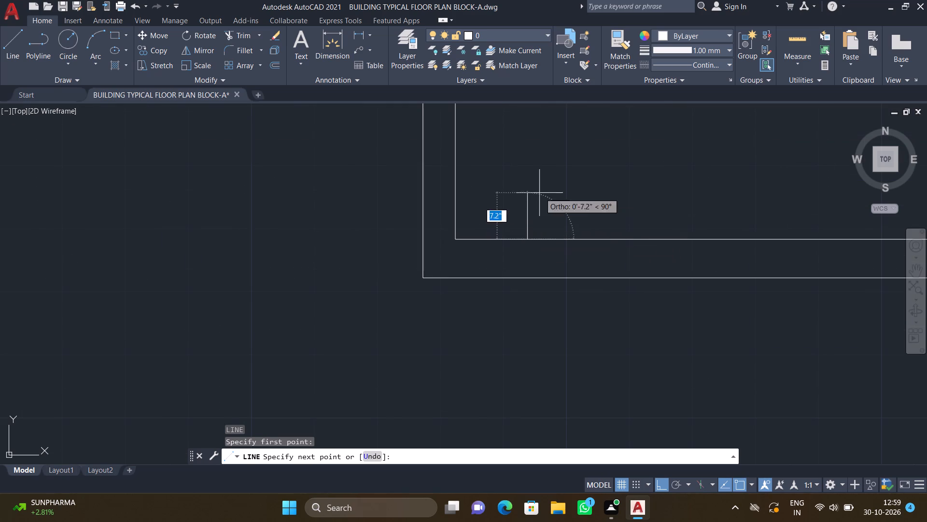
scroll(545, 188, "down", 1)
scroll(561, 147, "down", 2)
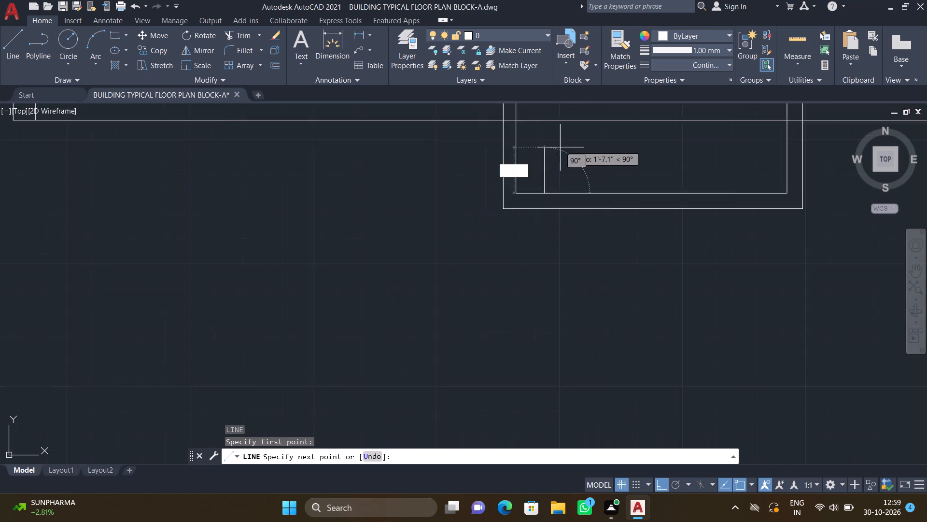
middle_click_drag(556, 166, 536, 220)
scroll(544, 200, "up", 2)
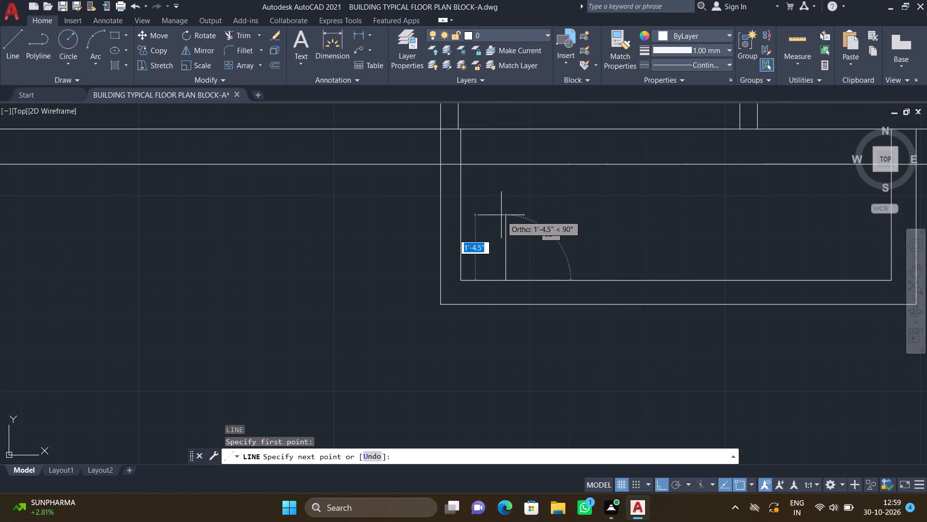
left_click_drag(506, 216, 510, 217)
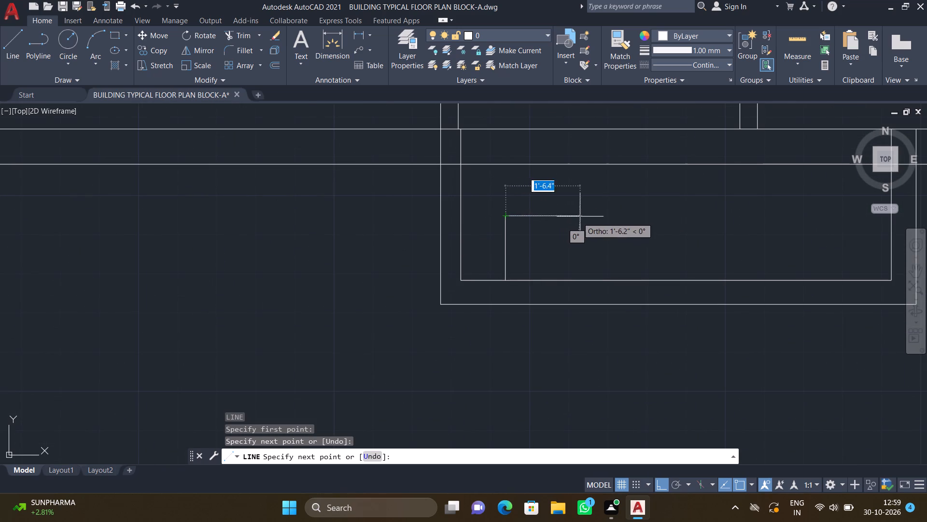
scroll(593, 211, "up", 1)
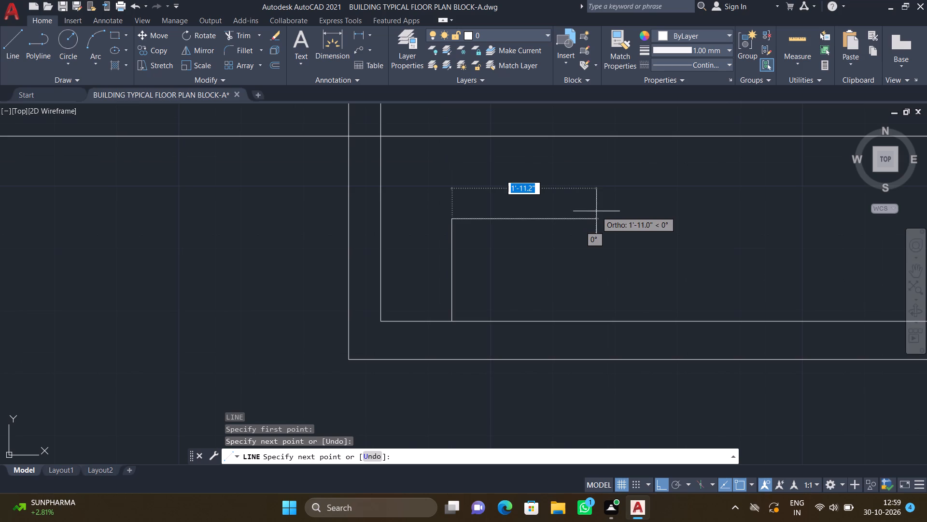
left_click(600, 210)
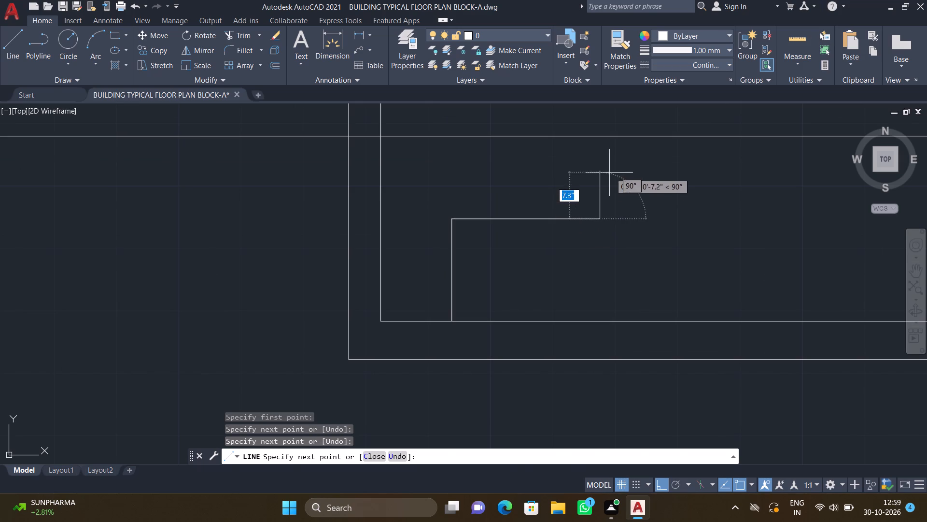
scroll(598, 145, "up", 2)
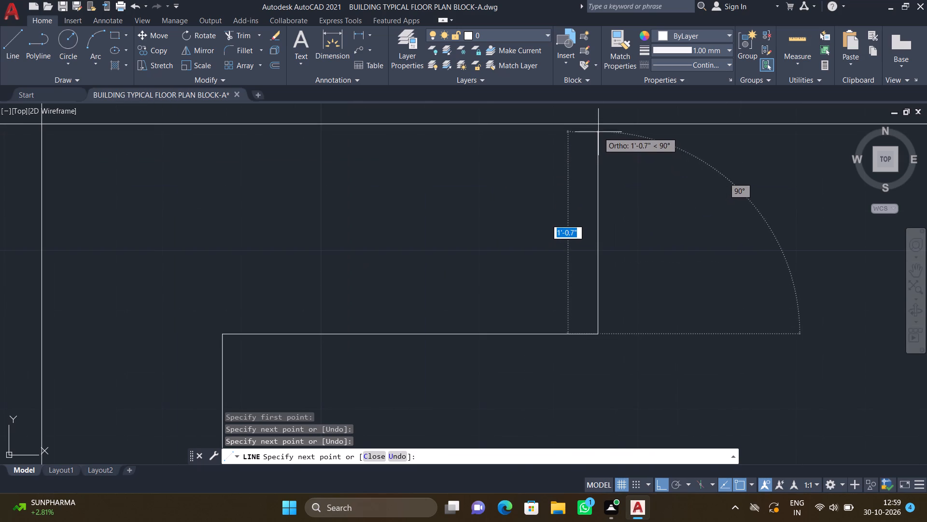
left_click(596, 126)
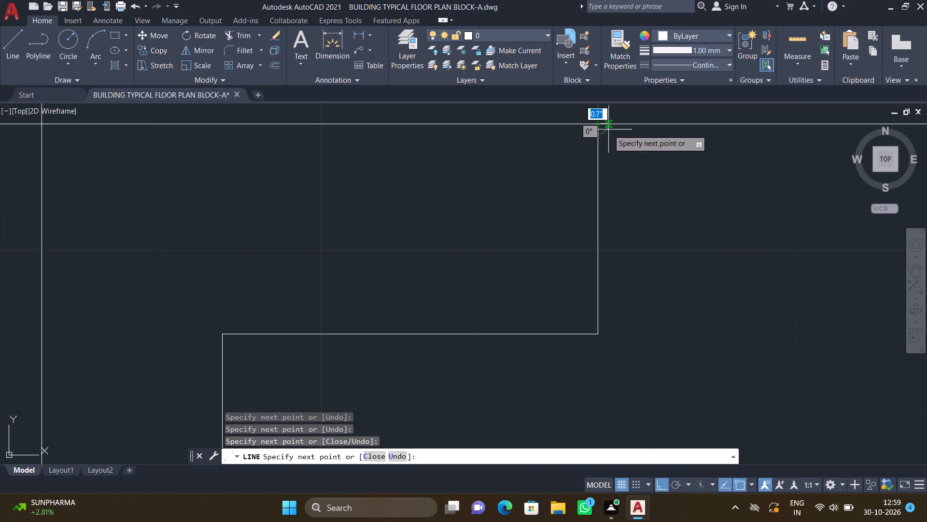
key("Return")
Draw a box in the lower projection's upper right corner, about 1'-2" down from the rooms' bottom wall and 2'-4" across to the inner right line.
scroll(646, 136, "down", 3)
middle_click_drag(708, 227, 452, 271)
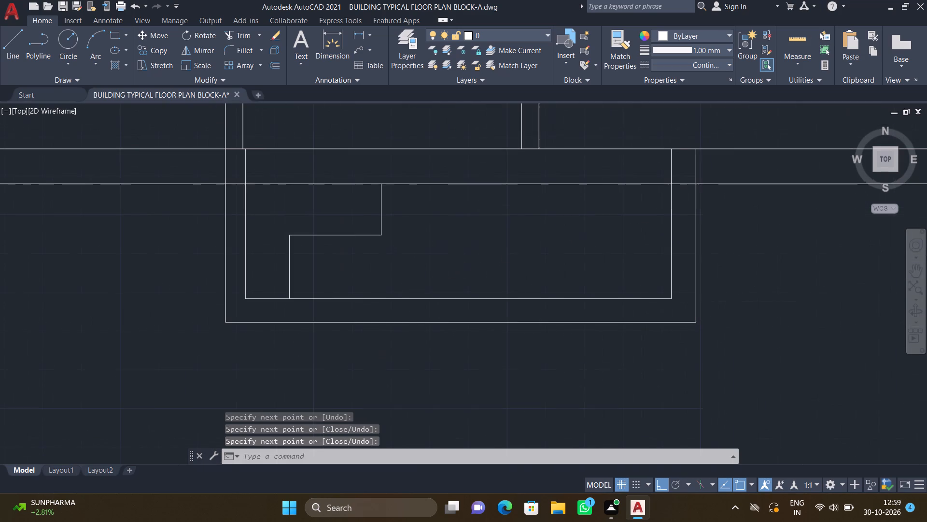
key("l")
key("Return")
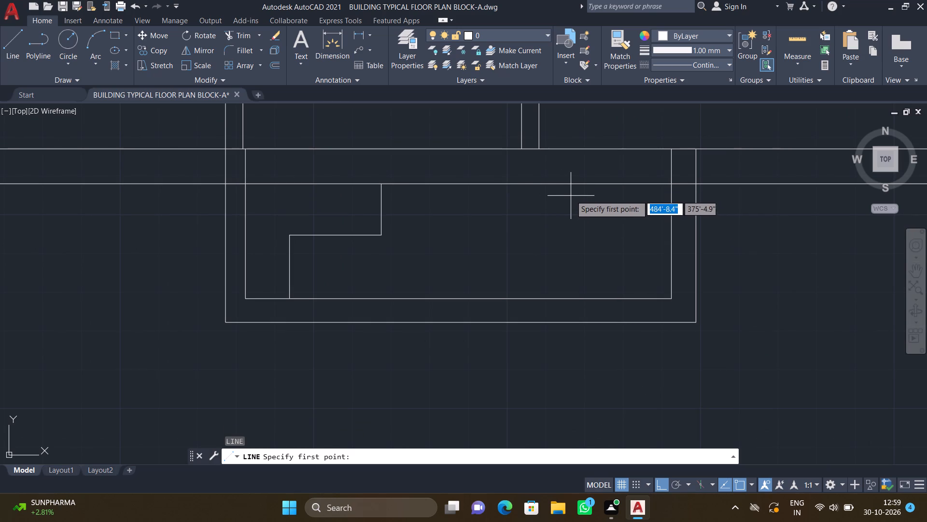
scroll(567, 187, "up", 1)
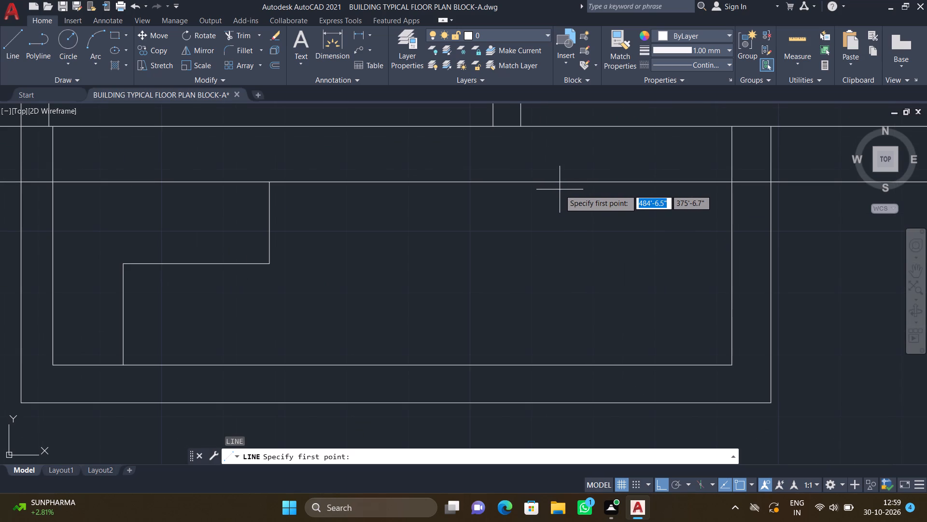
left_click(556, 183)
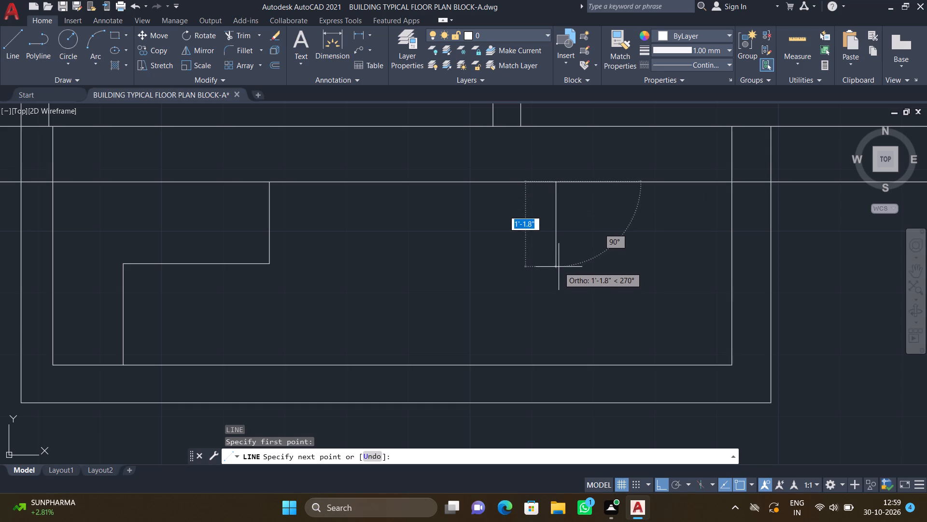
left_click_drag(559, 267, 564, 266)
scroll(725, 261, "up", 2)
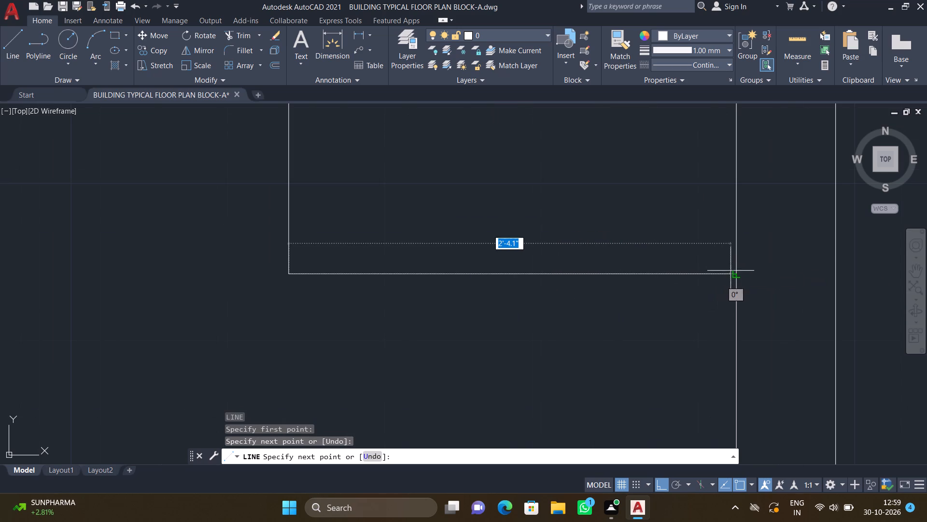
left_click(734, 274)
key("Return")
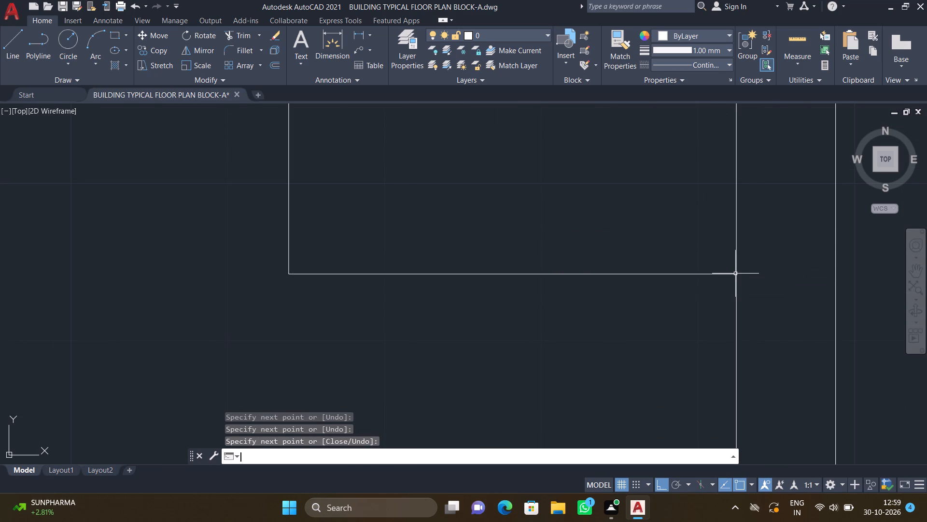
Draw a vertical line about 6" long across the lower projection's bottom wall, a little right of the stepped line's start.
scroll(670, 290, "down", 2)
middle_click_drag(346, 348, 484, 254)
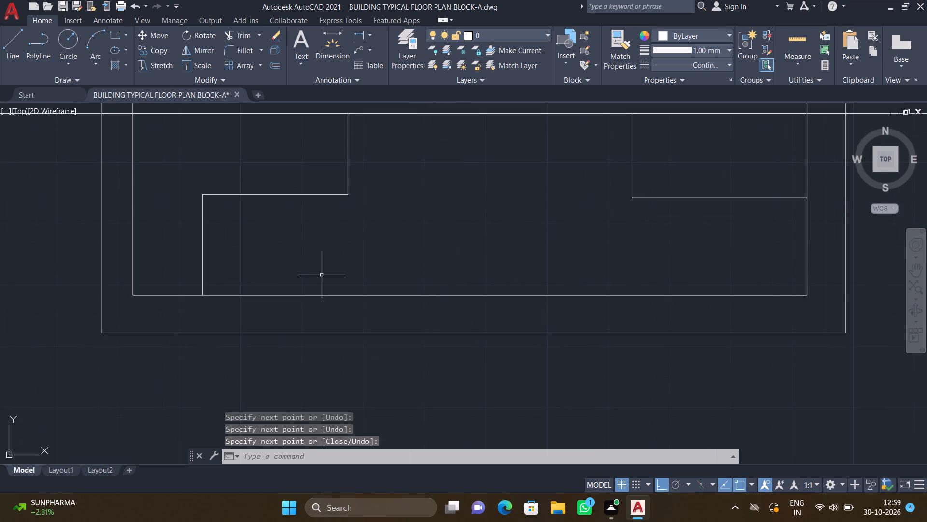
key("l")
key("Return")
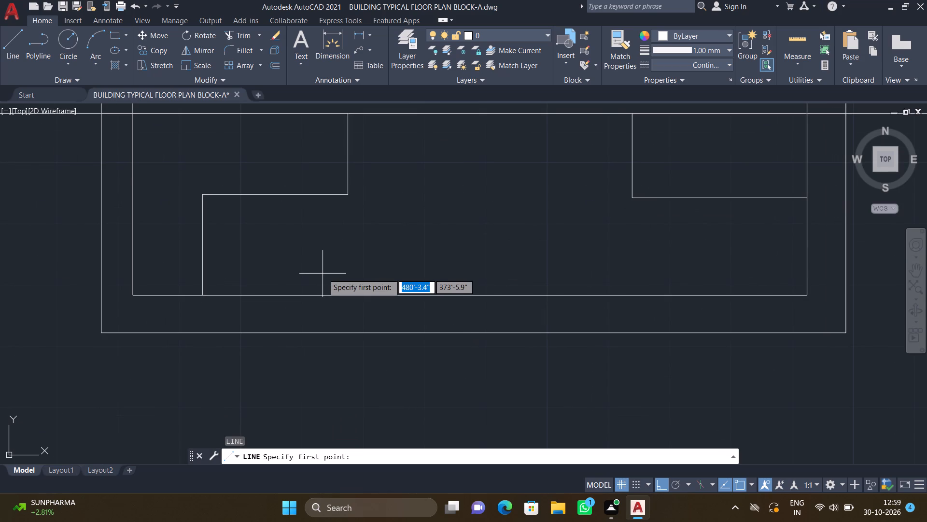
scroll(337, 272, "down", 2)
middle_click_drag(340, 280, 385, 269)
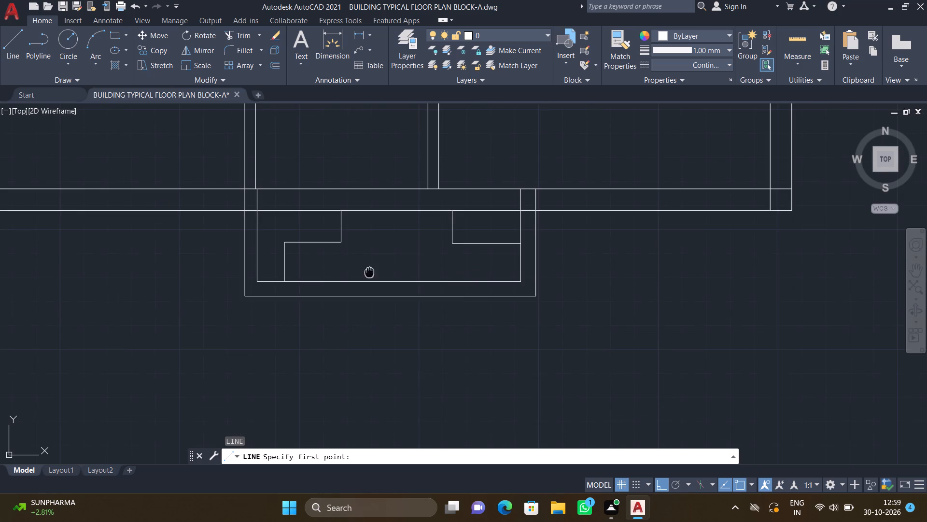
middle_click_drag(385, 269, 520, 255)
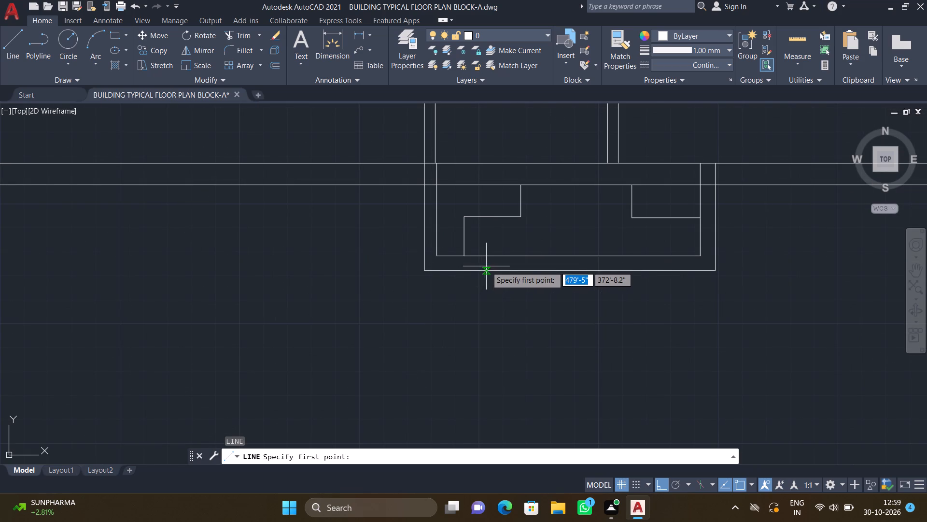
scroll(486, 266, "up", 4)
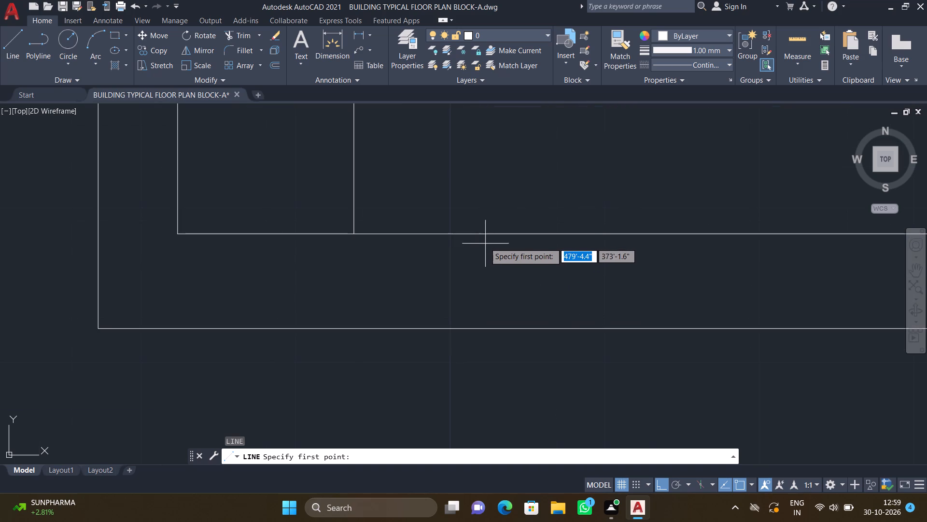
left_click(483, 234)
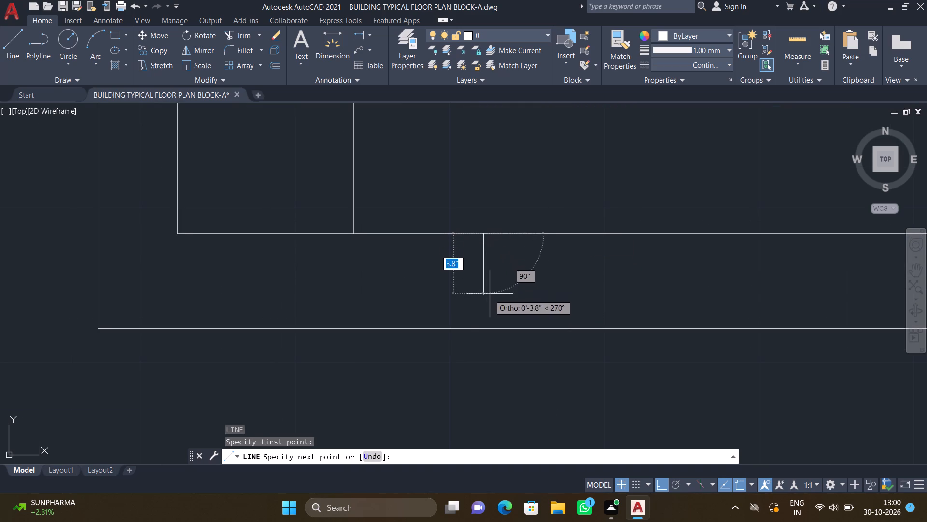
scroll(482, 308, "up", 1)
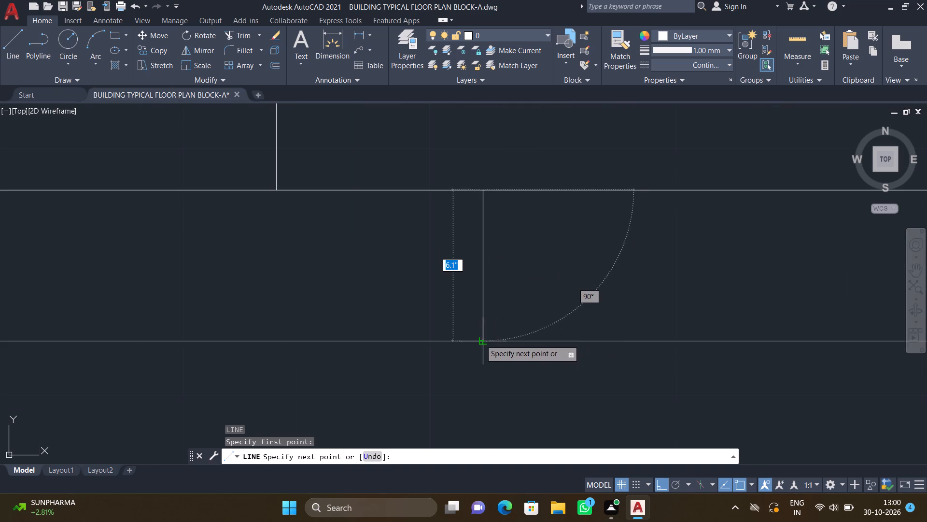
left_click(481, 339)
key("Return")
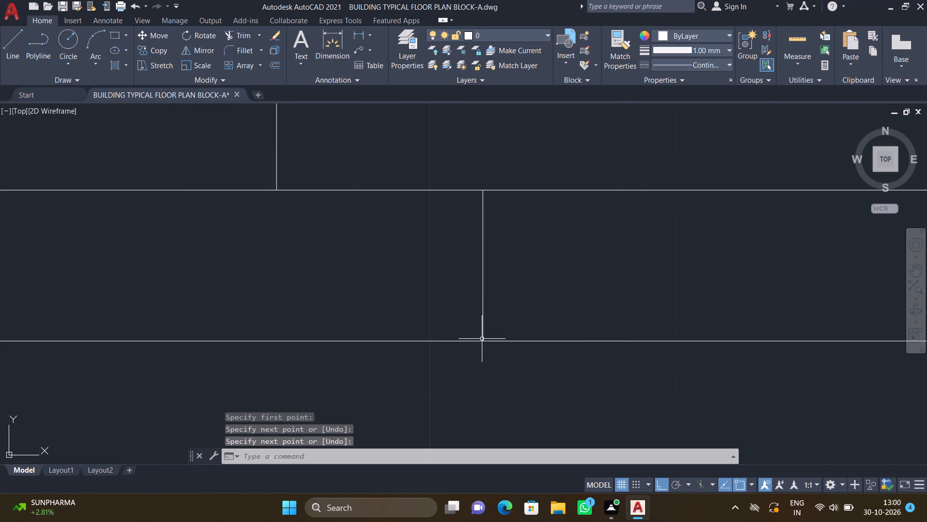
Draw a box in the right-hand projection's upper left corner, about 1'-10" down from the upper wall and 1'-9" across to the window wall.
scroll(502, 305, "down", 7)
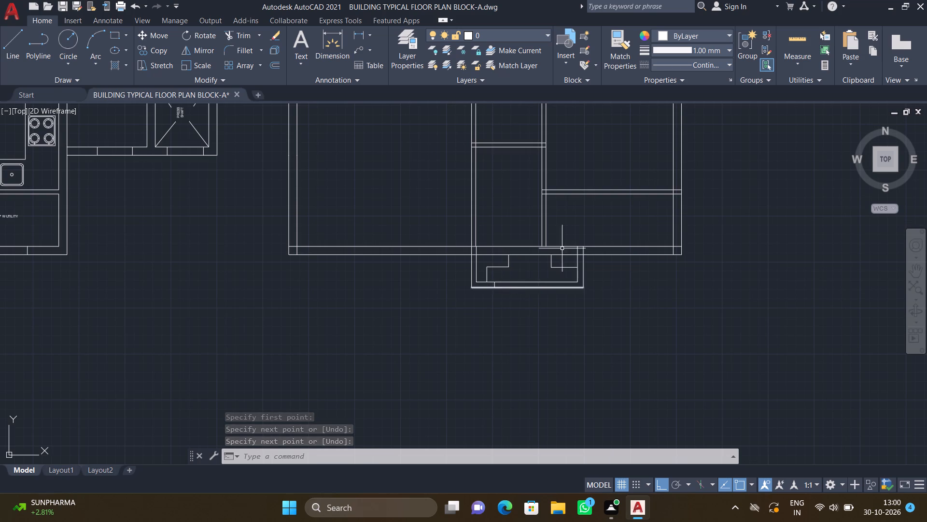
middle_click_drag(555, 238, 541, 335)
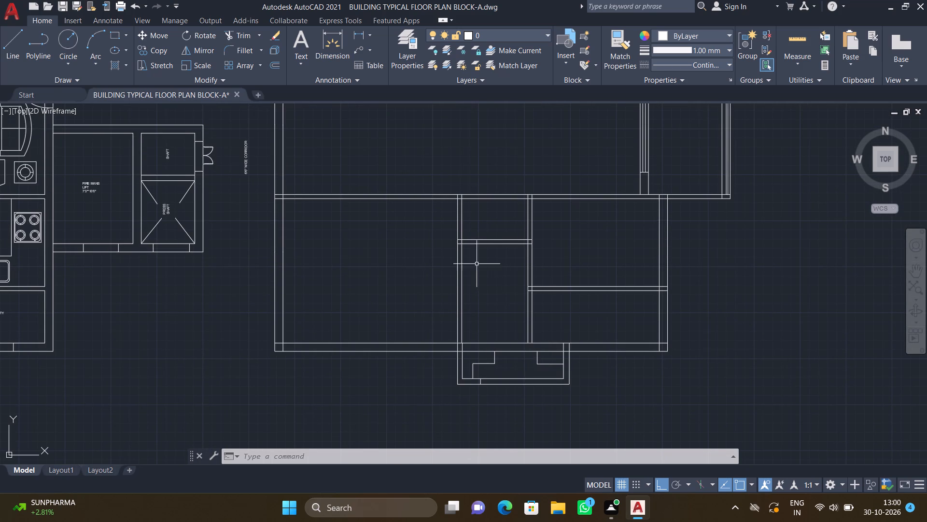
scroll(492, 254, "down", 1)
middle_click_drag(489, 245, 496, 309)
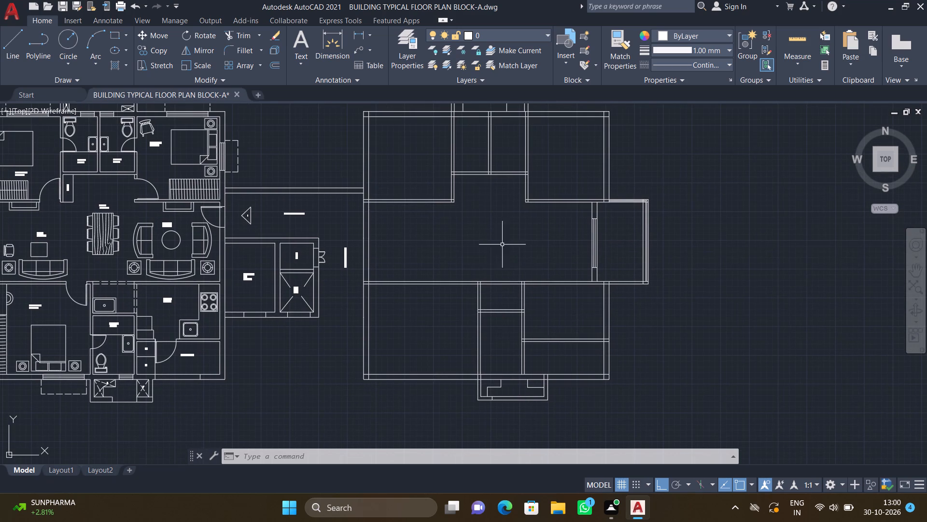
scroll(615, 220, "up", 2)
key("l")
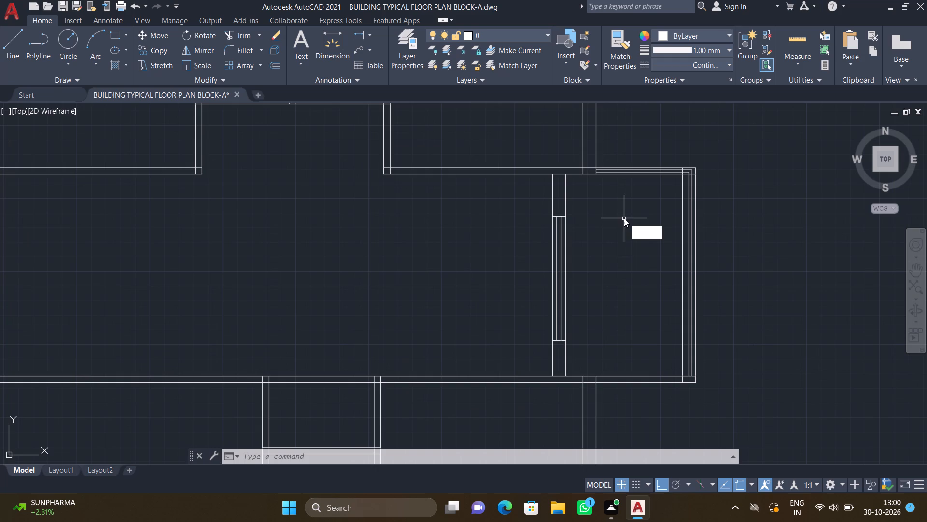
key("Return")
scroll(608, 191, "up", 1)
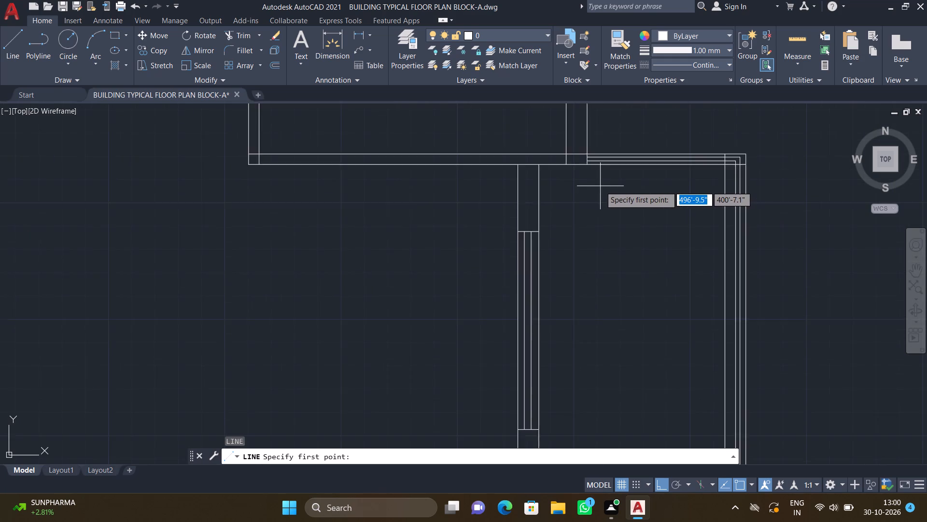
scroll(600, 186, "up", 3)
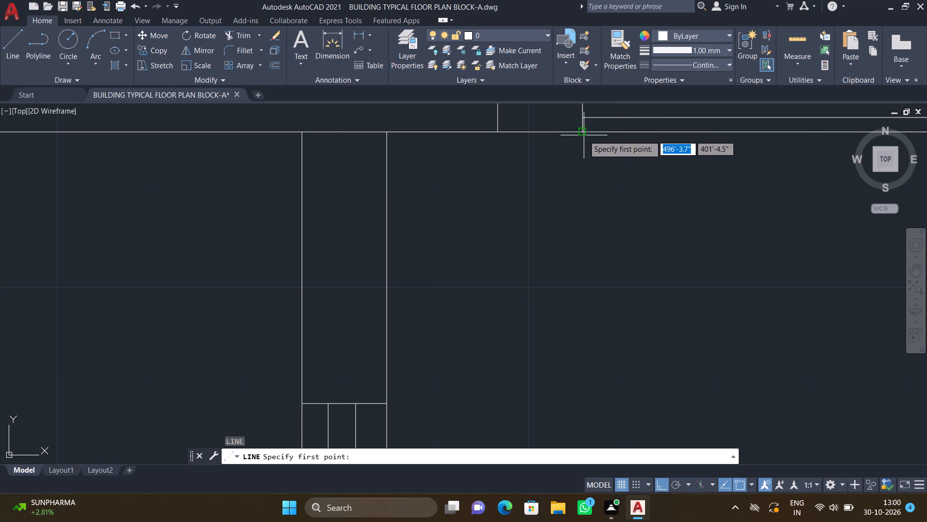
left_click(584, 135)
scroll(589, 317, "down", 2)
middle_click_drag(581, 331, 560, 246)
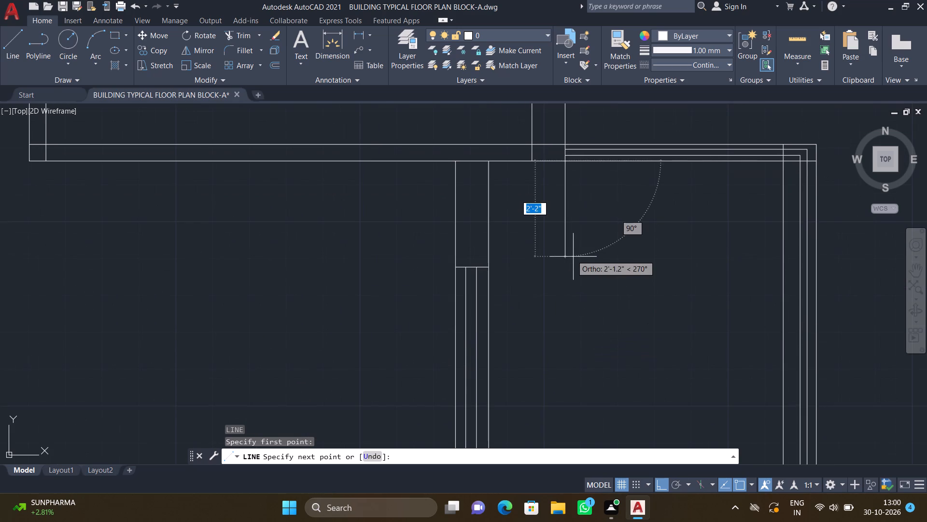
scroll(570, 231, "up", 1)
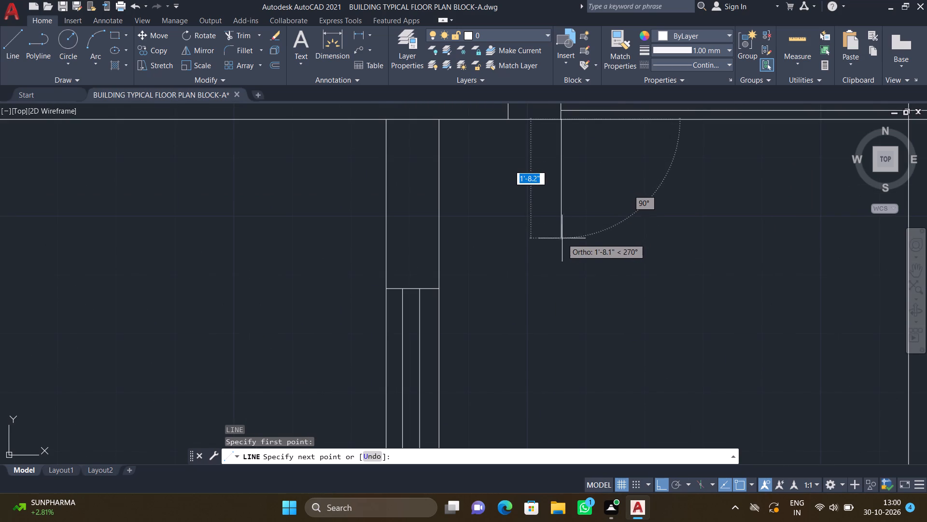
left_click(559, 251)
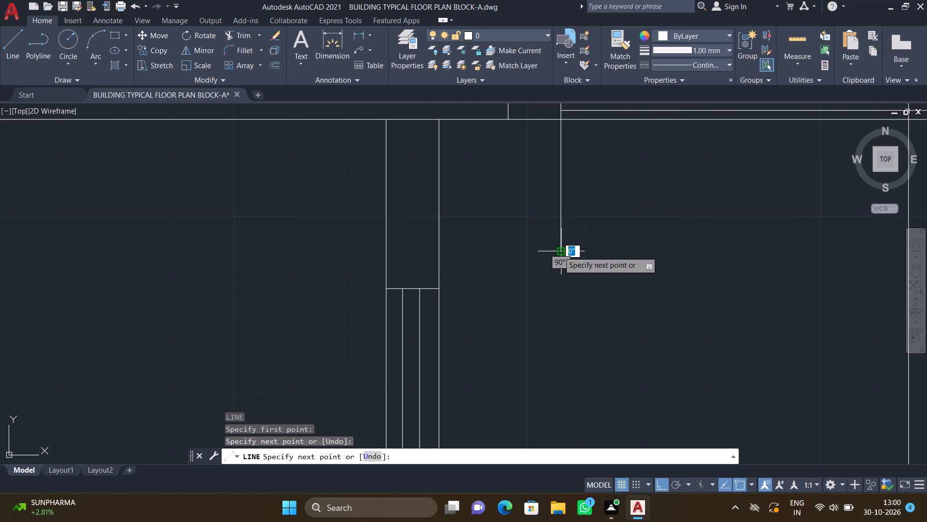
scroll(443, 254, "up", 1)
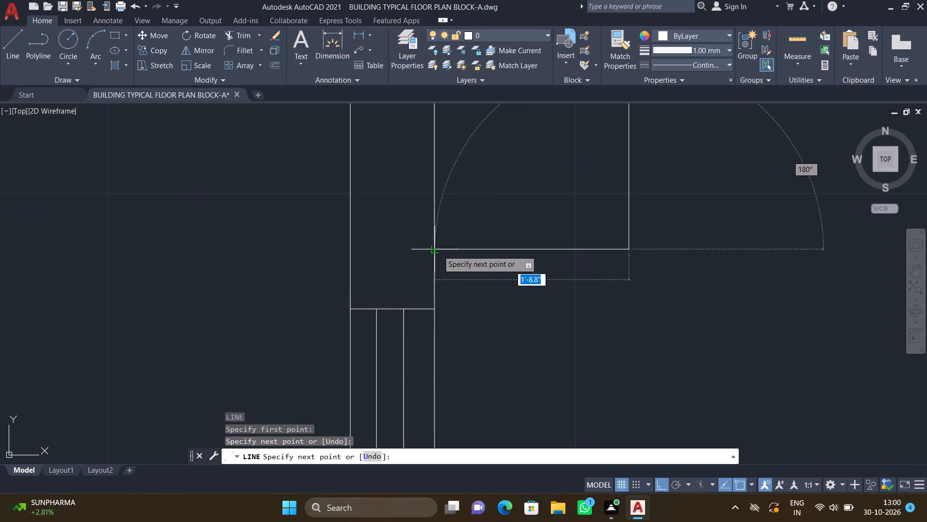
left_click(435, 247)
key("Return")
Draw a parallel inner outline inside that corner box, about 1'-8" down from the upper wall and 1'-7" across to the window wall.
key("l")
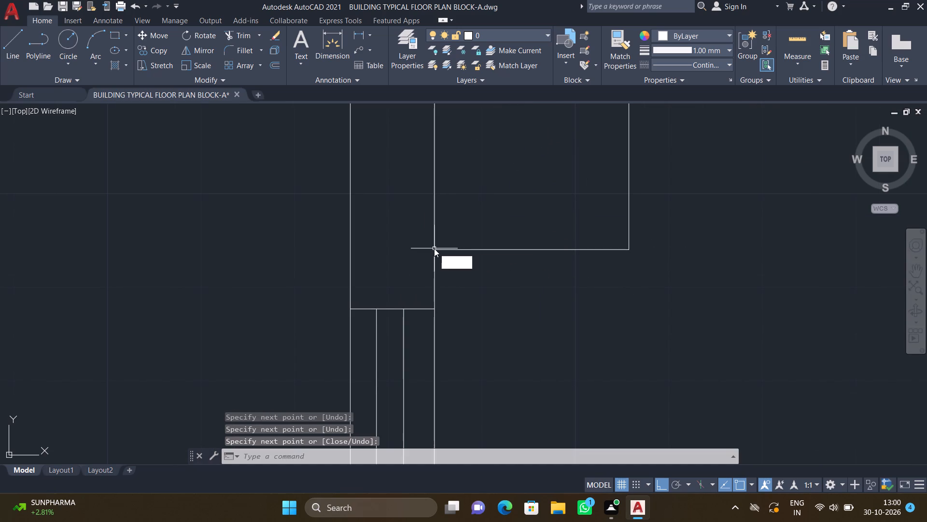
key("Return")
scroll(444, 209, "down", 1)
middle_click_drag(466, 190, 466, 297)
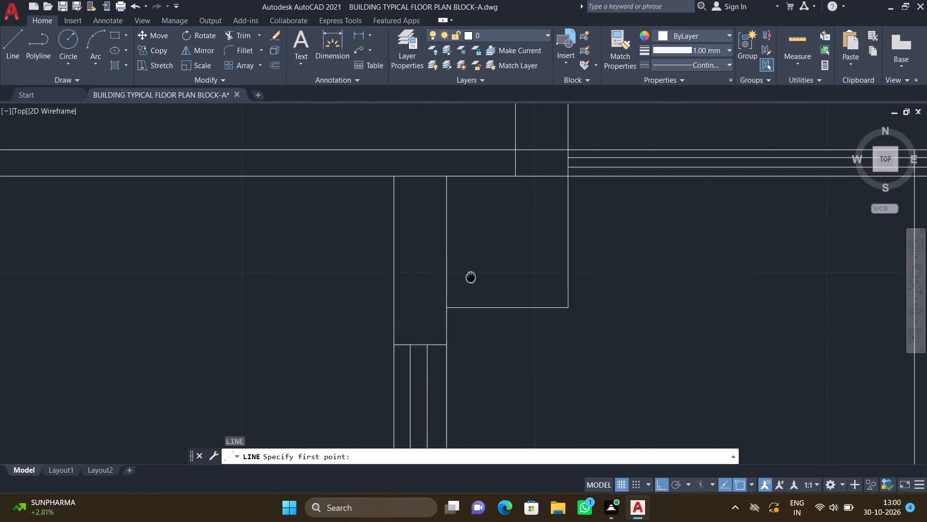
middle_click_drag(466, 297, 468, 300)
scroll(523, 238, "up", 2)
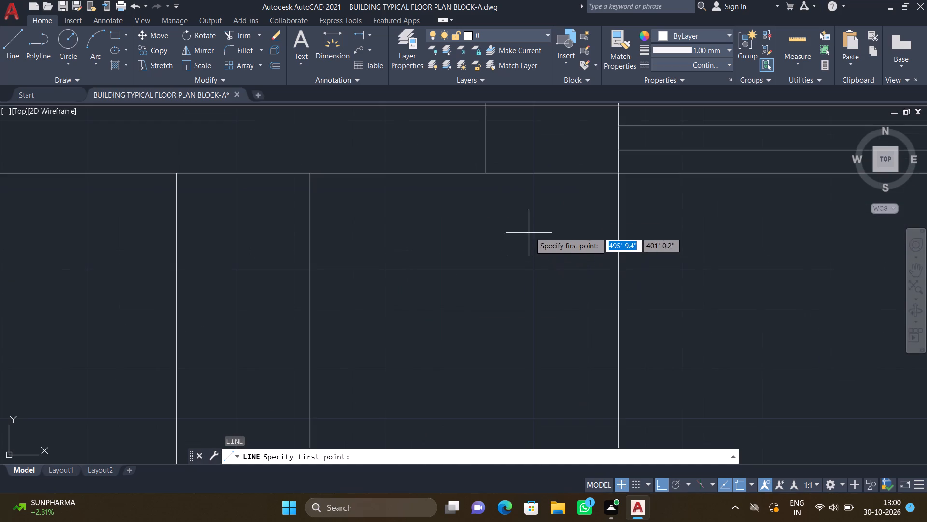
left_click(587, 174)
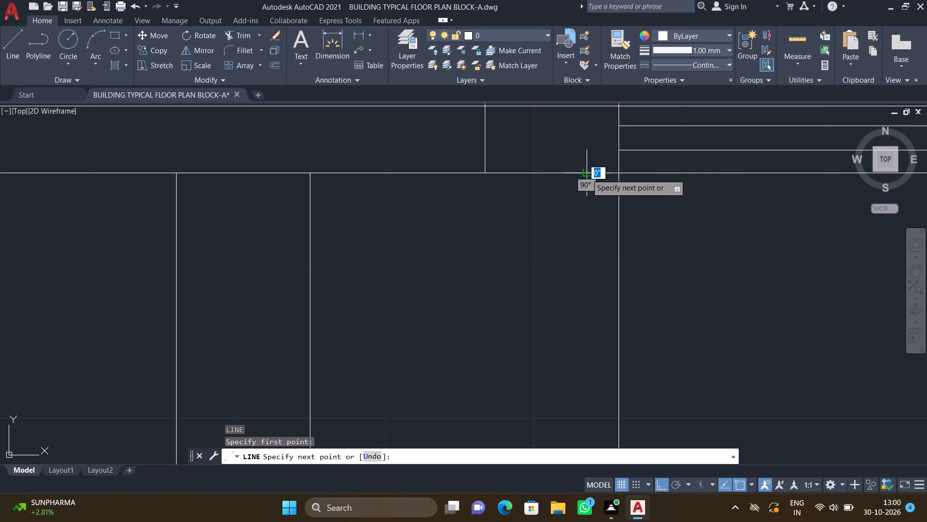
scroll(587, 203, "down", 1)
middle_click_drag(578, 288, 588, 243)
scroll(589, 268, "down", 1)
middle_click_drag(581, 302, 578, 294)
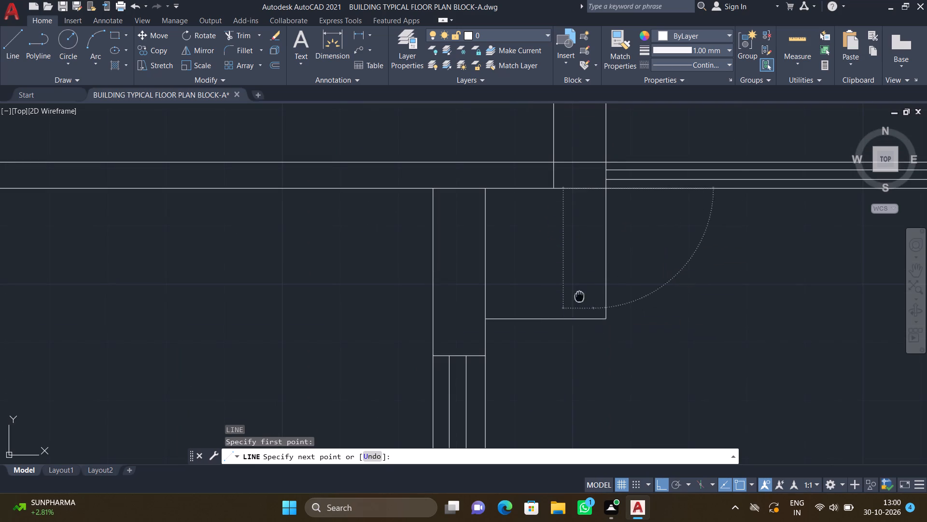
middle_click_drag(578, 294, 575, 256)
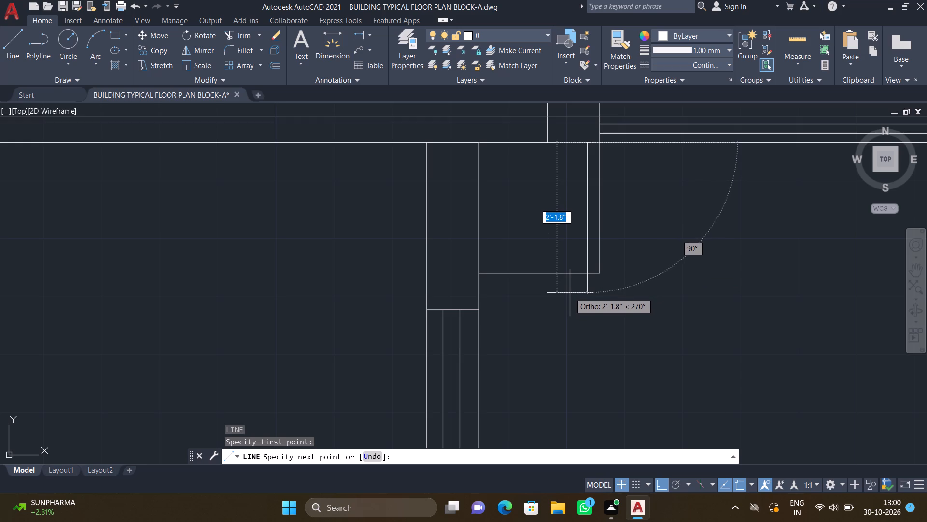
middle_click_drag(562, 302, 571, 276)
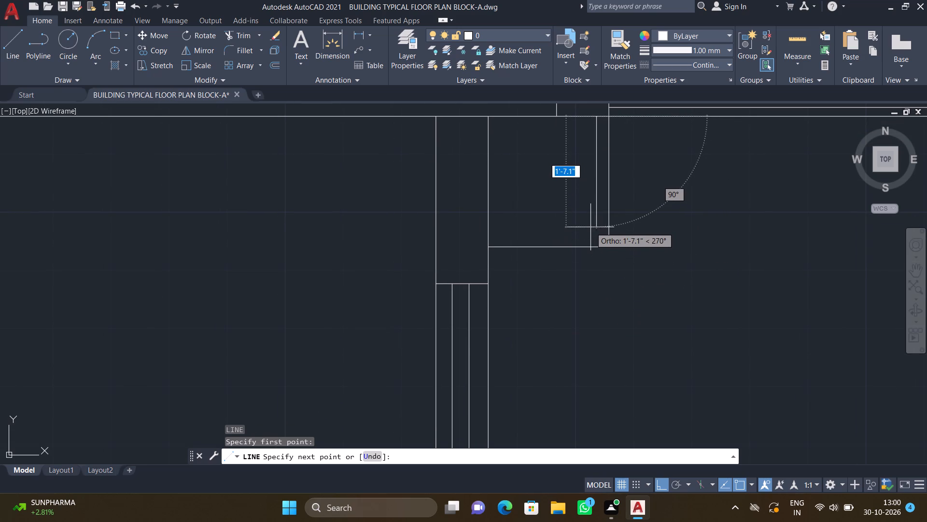
scroll(590, 227, "up", 1)
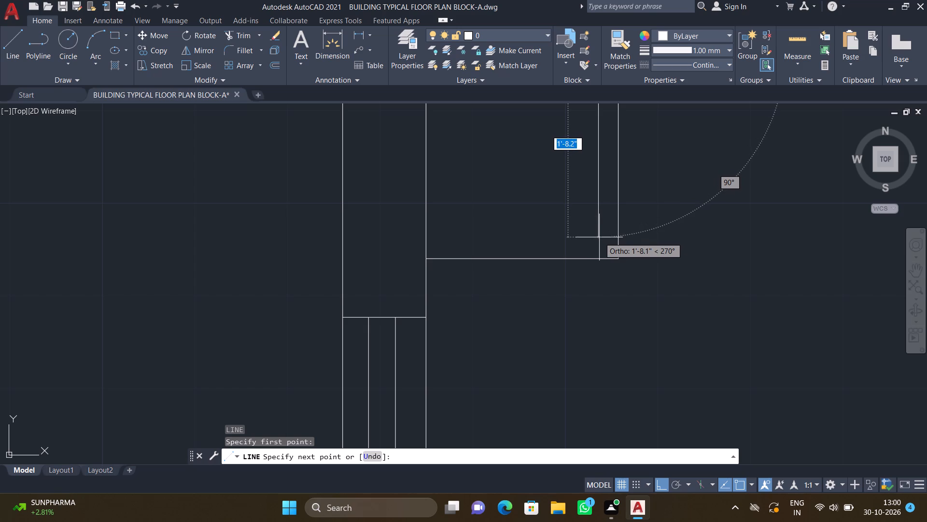
left_click(599, 236)
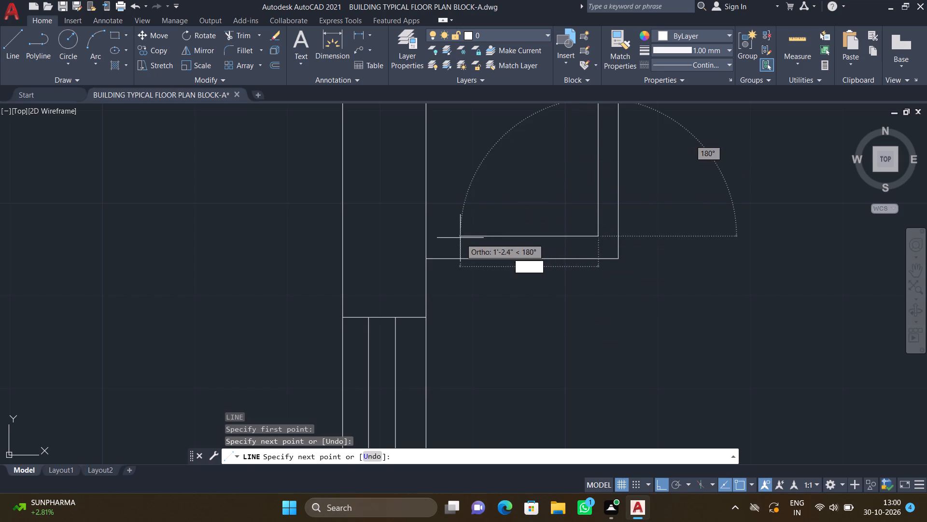
scroll(457, 238, "up", 1)
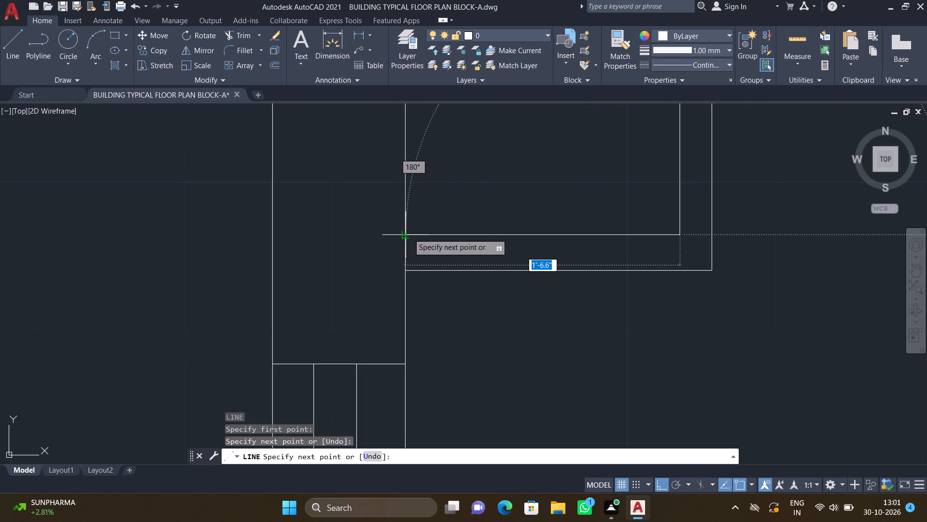
left_click(409, 233)
key("Return")
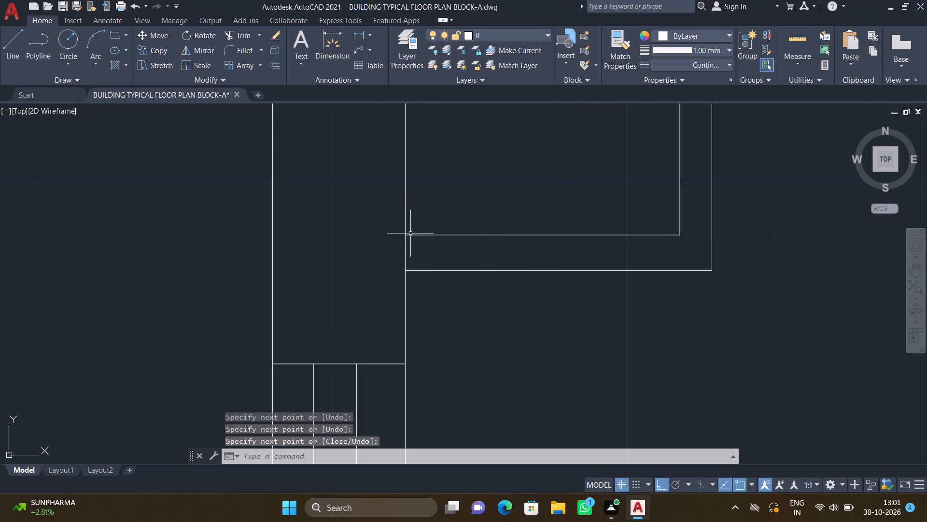
Draw a horizontal line about 11'-1" long across the two small upper middle rooms, outer wall line to outer wall line, above their bottom wall.
scroll(412, 233, "down", 4)
middle_click_drag(401, 217, 744, 431)
scroll(664, 390, "down", 3)
middle_click_drag(556, 315, 565, 303)
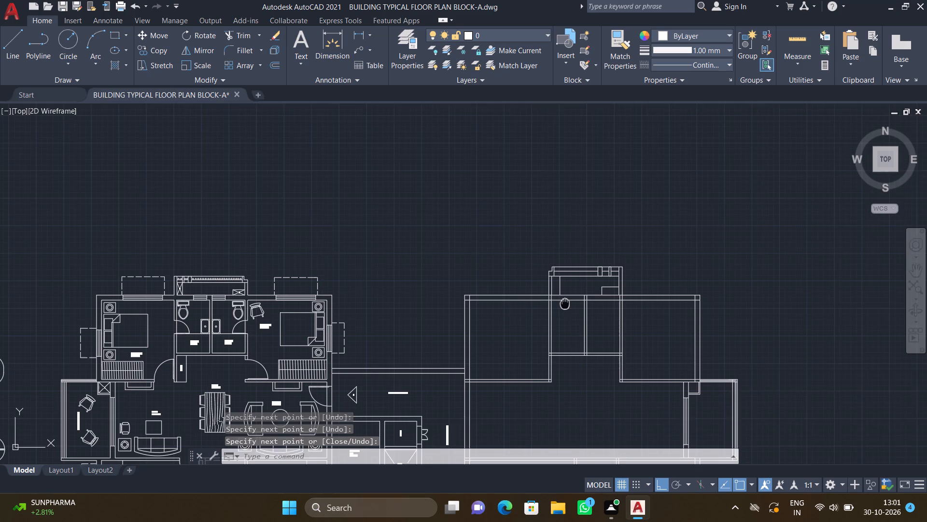
scroll(587, 327, "up", 2)
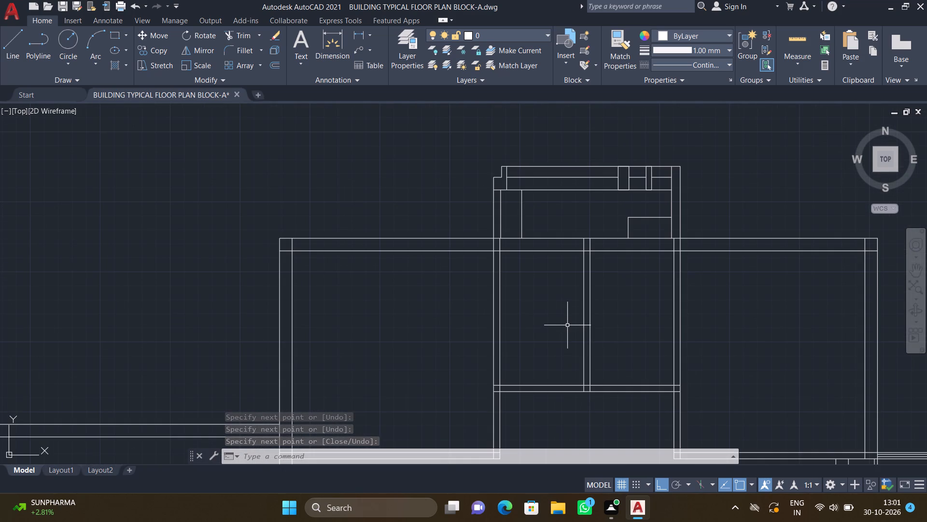
key("l")
key("Return")
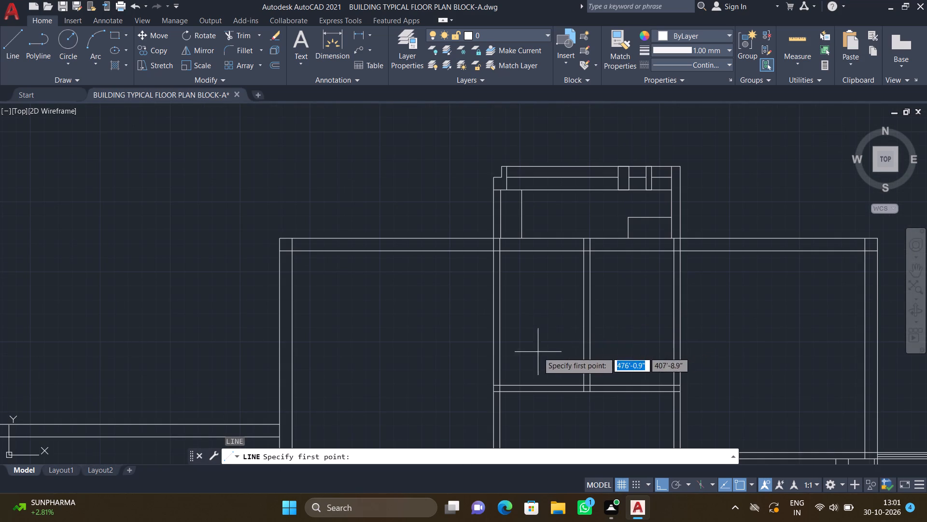
middle_click_drag(539, 327, 523, 246)
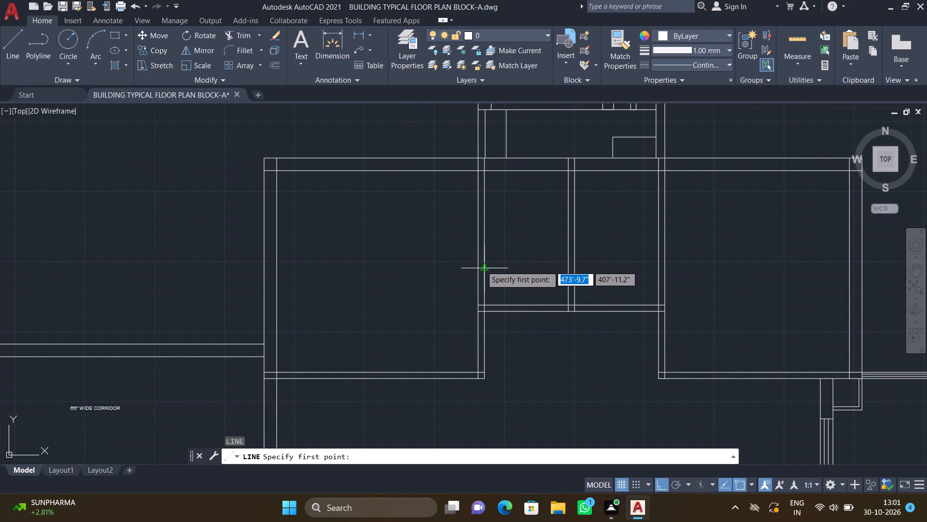
scroll(481, 266, "up", 1)
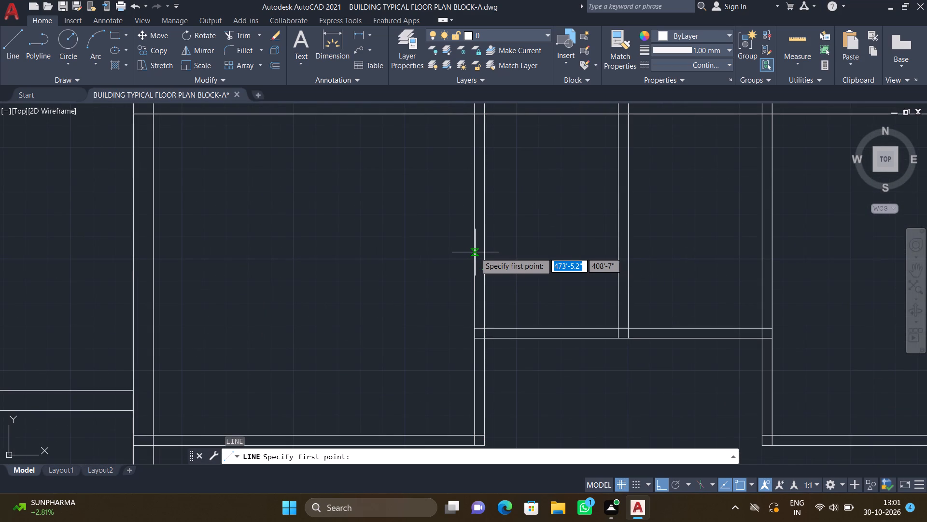
left_click_drag(476, 252, 486, 254)
scroll(639, 274, "down", 1)
middle_click_drag(548, 246, 444, 221)
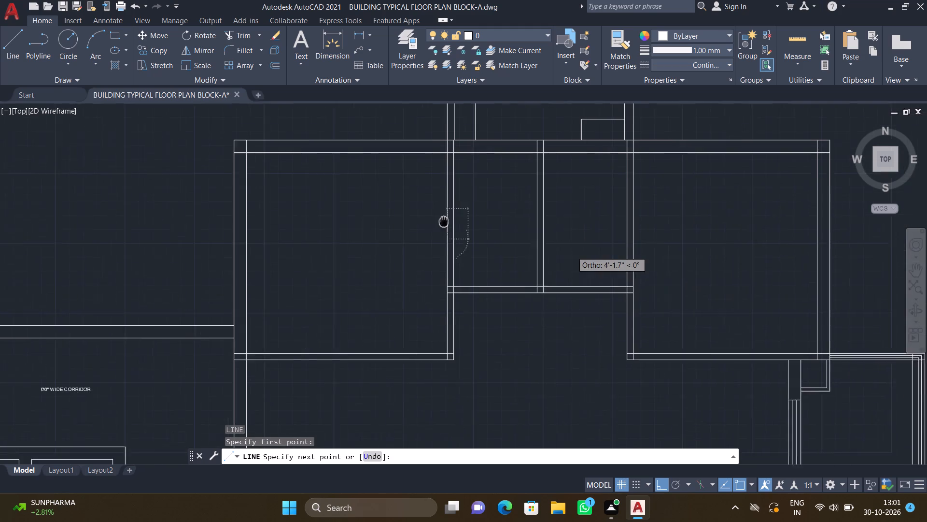
scroll(600, 243, "up", 2)
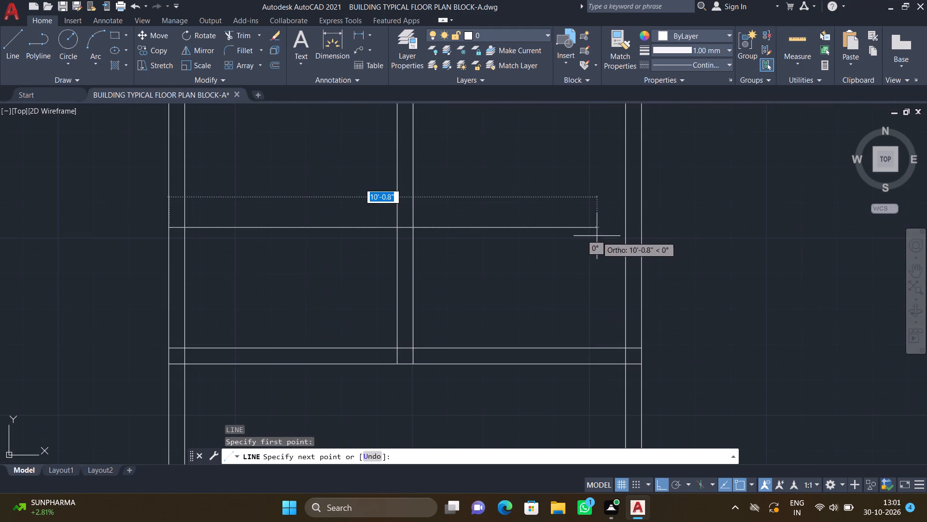
left_click(640, 229)
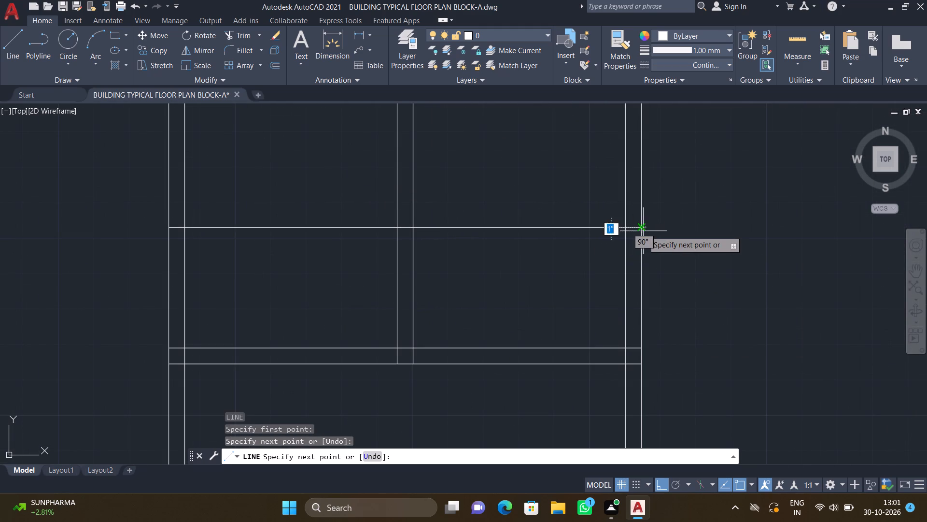
key("Return")
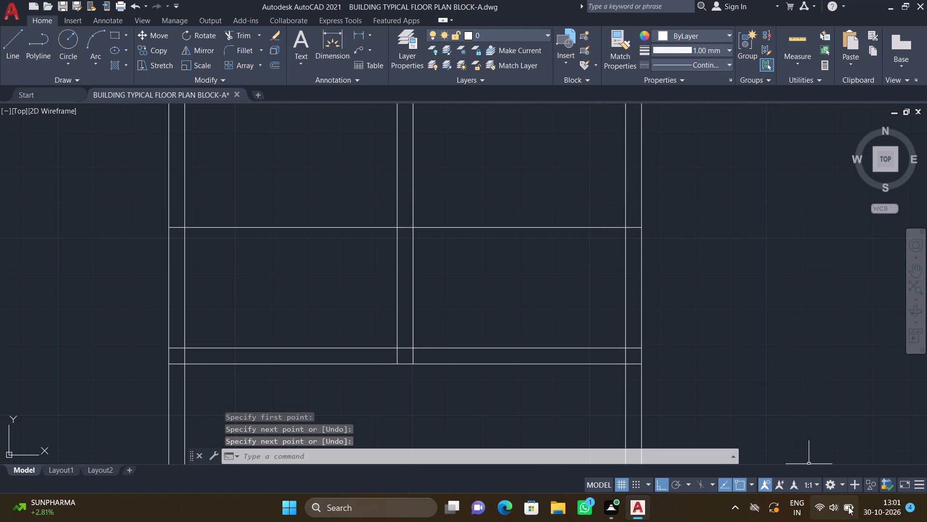
Draw a box outline in the upper left room's lower left corner, about 7'-4" wide from the left wall and 3'-10" high to the bottom wall.
scroll(790, 420, "down", 3)
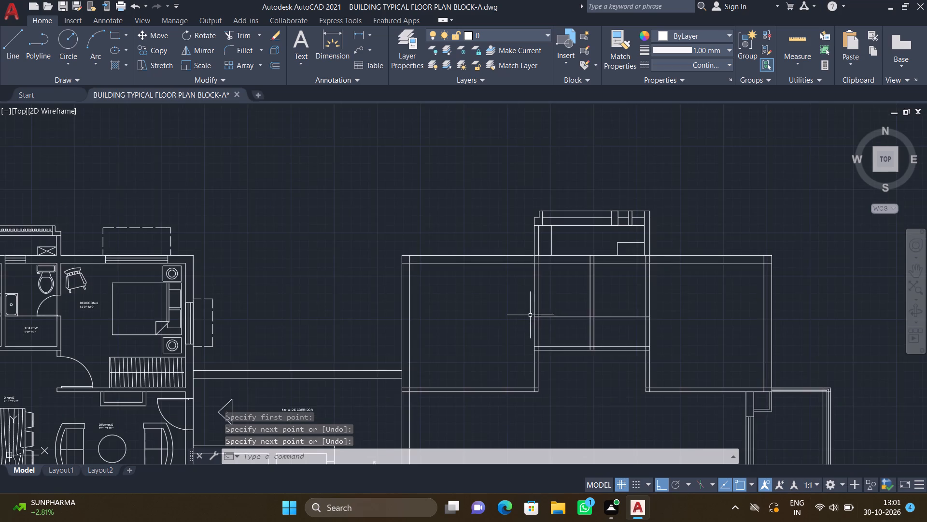
middle_click_drag(534, 307, 572, 246)
key("l")
key("Return")
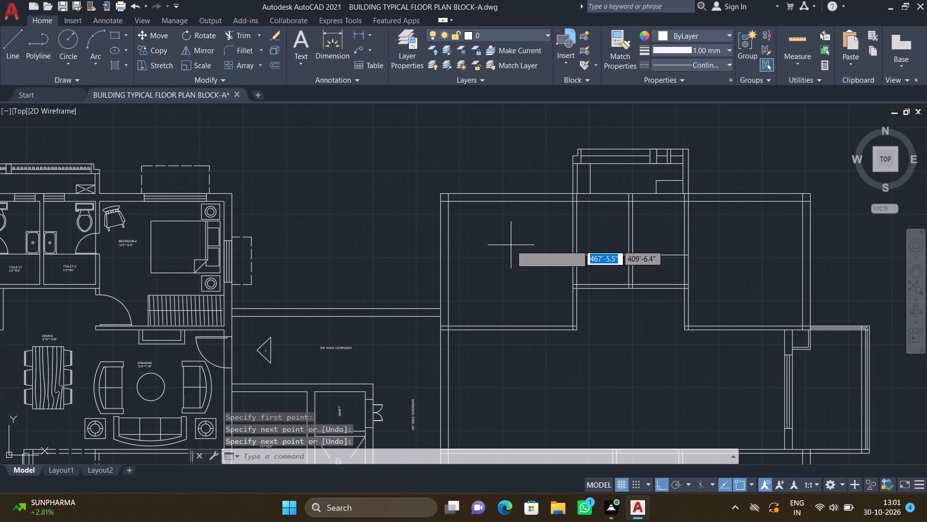
middle_click_drag(474, 265, 479, 229)
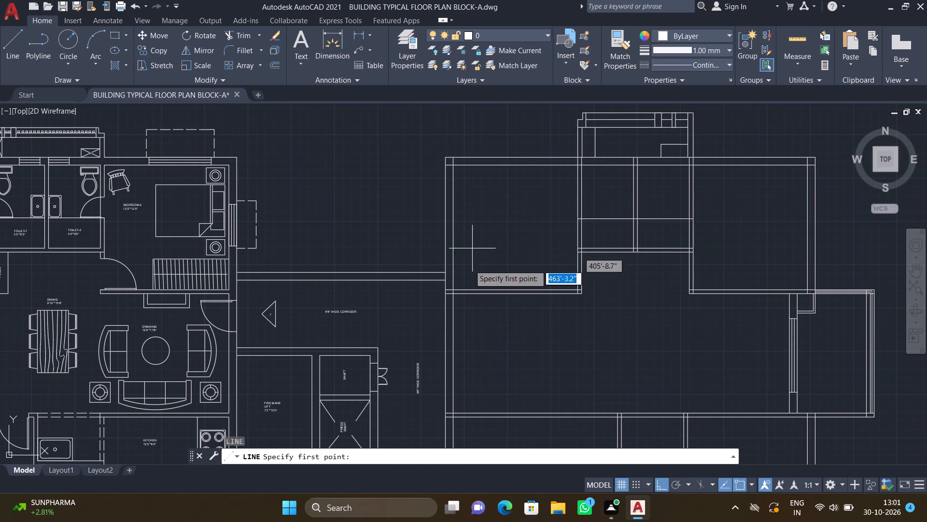
scroll(461, 288, "up", 2)
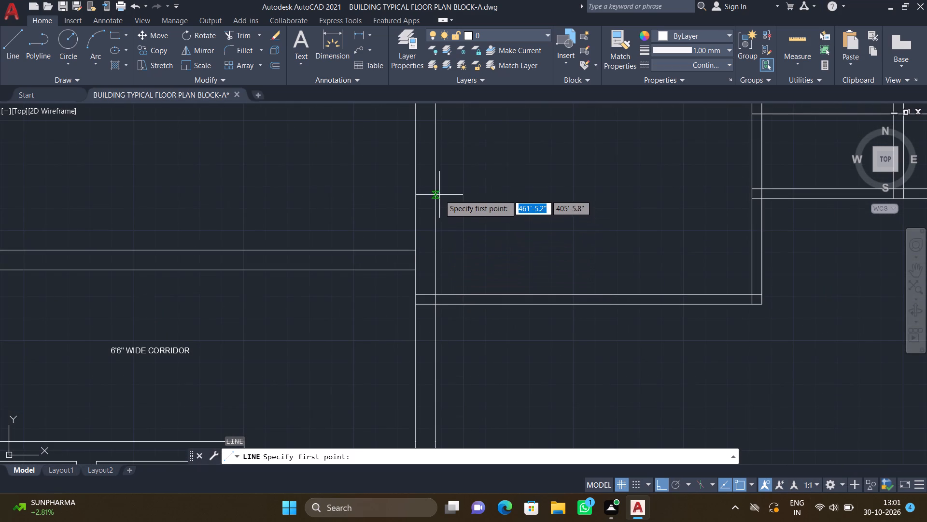
left_click_drag(435, 193, 449, 198)
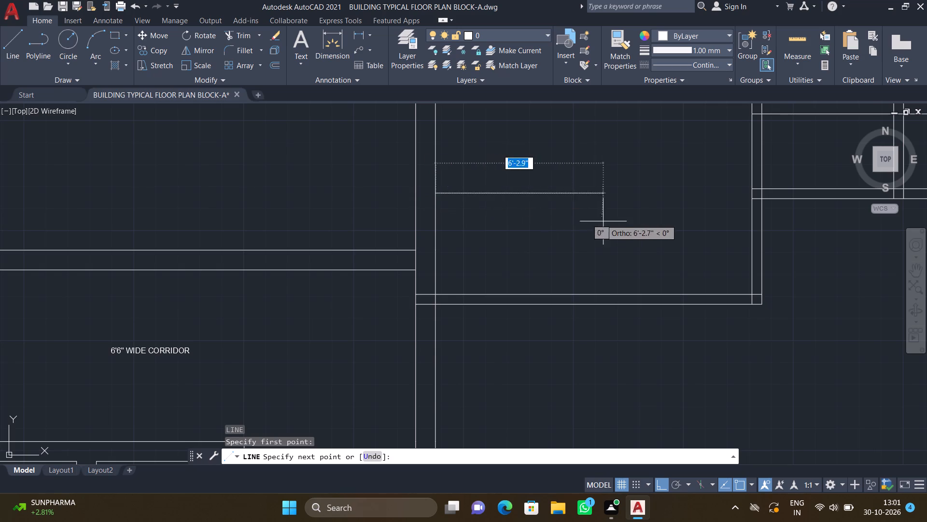
middle_click_drag(587, 222, 473, 227)
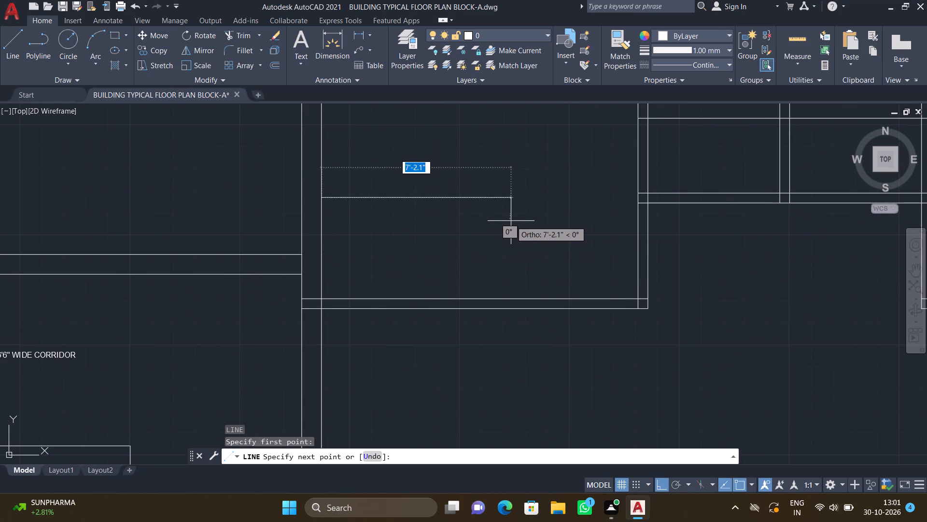
left_click_drag(515, 221, 515, 227)
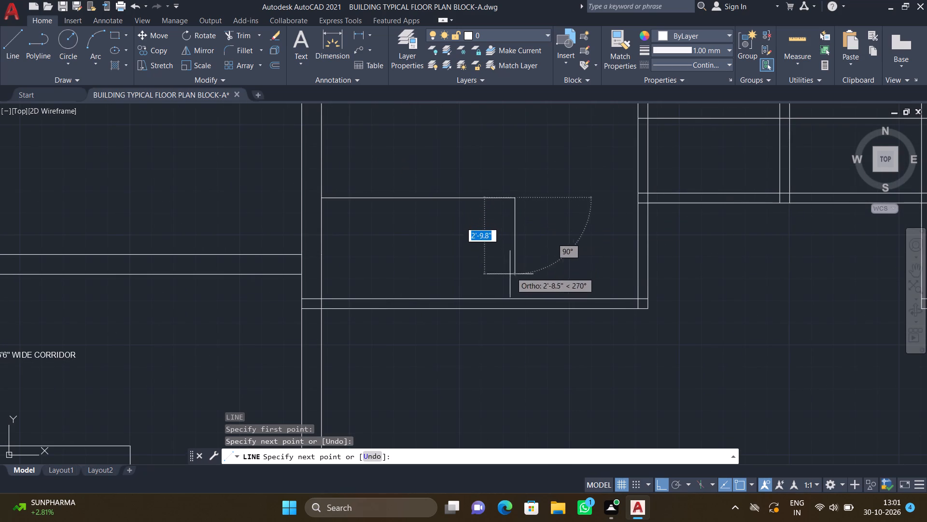
left_click(512, 297)
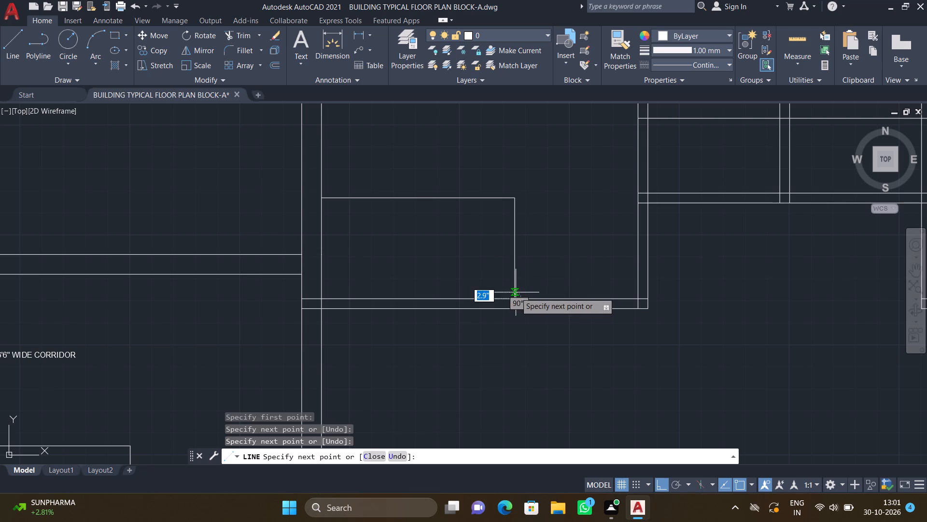
key("Return")
Replace that box's top line with a lower one about 7'-4" long, about 3'-4" above the bottom wall, ending at the left wall.
scroll(516, 286, "down", 4)
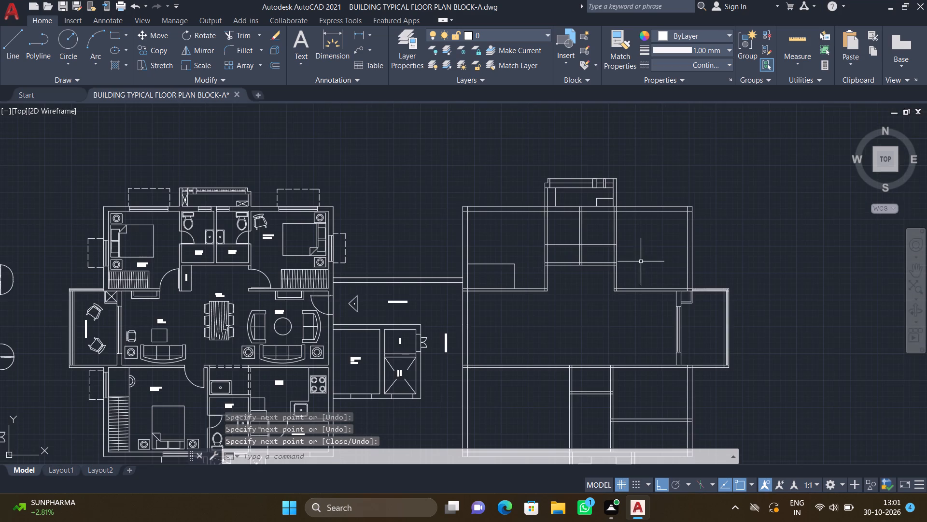
middle_click_drag(620, 259, 536, 243)
scroll(397, 256, "up", 2)
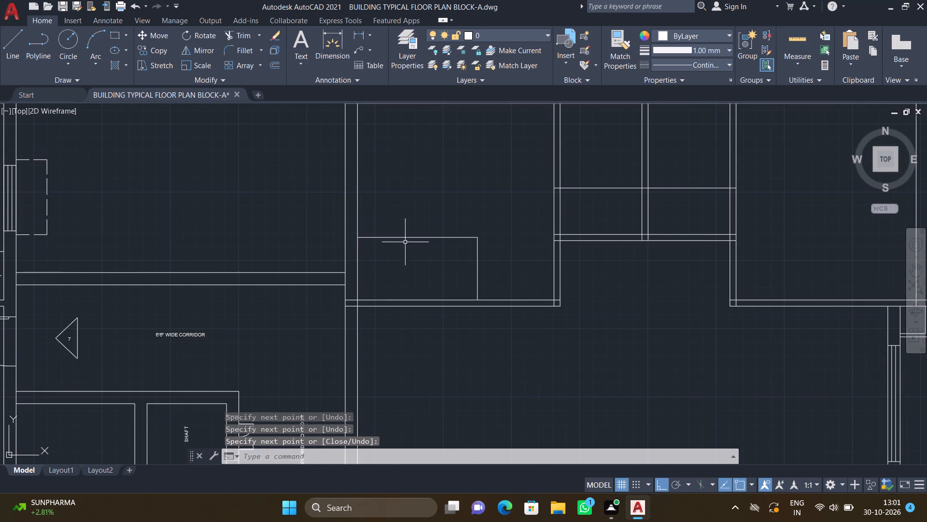
left_click(410, 236)
key("Delete")
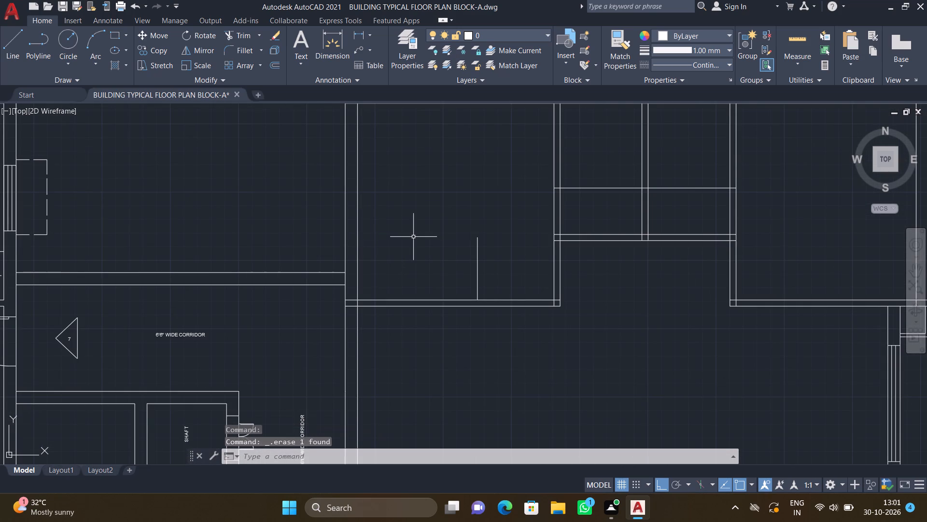
key("l")
key("Return")
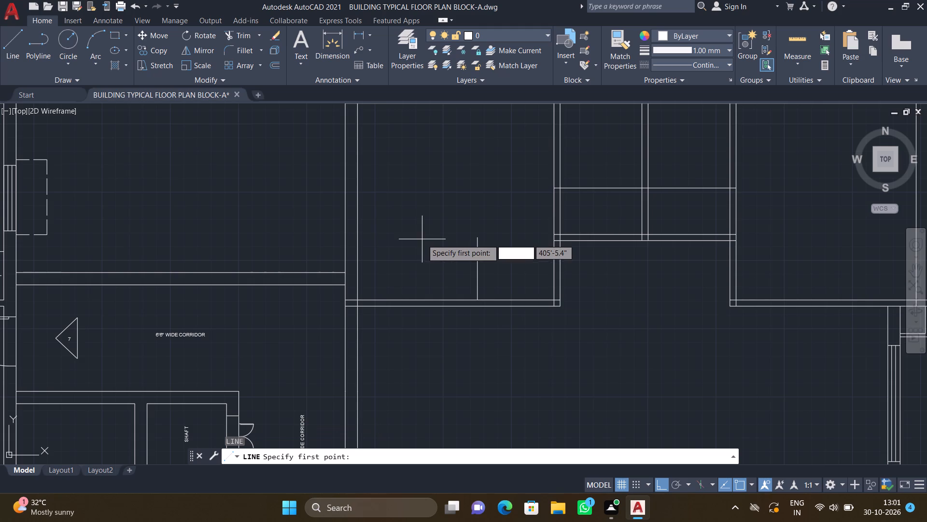
scroll(478, 250, "up", 2)
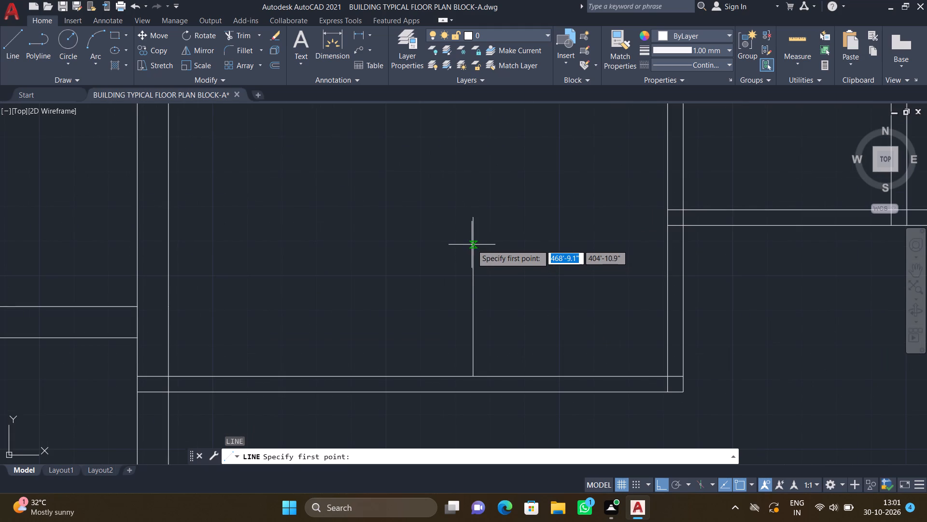
left_click(473, 238)
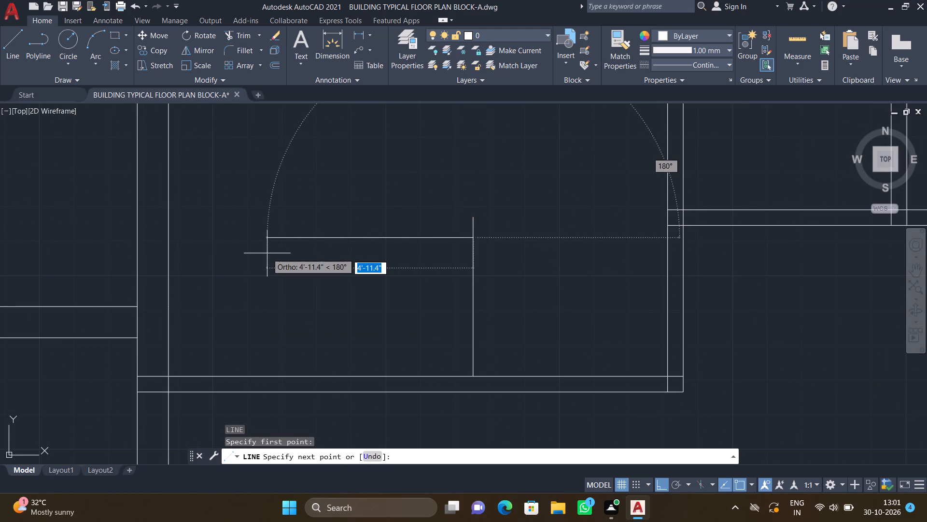
left_click(172, 237)
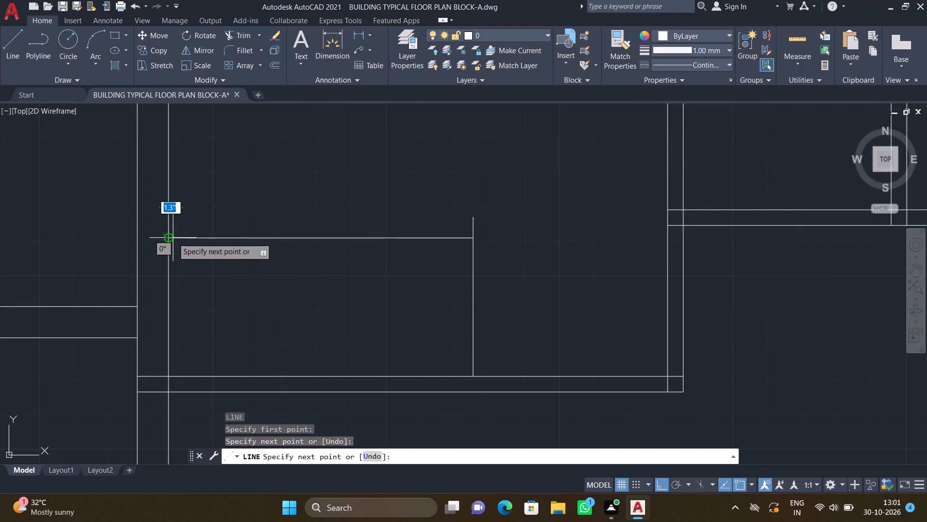
key("Return")
Trim the part of the box's vertical side that sticks up above its new top line.
type("tr")
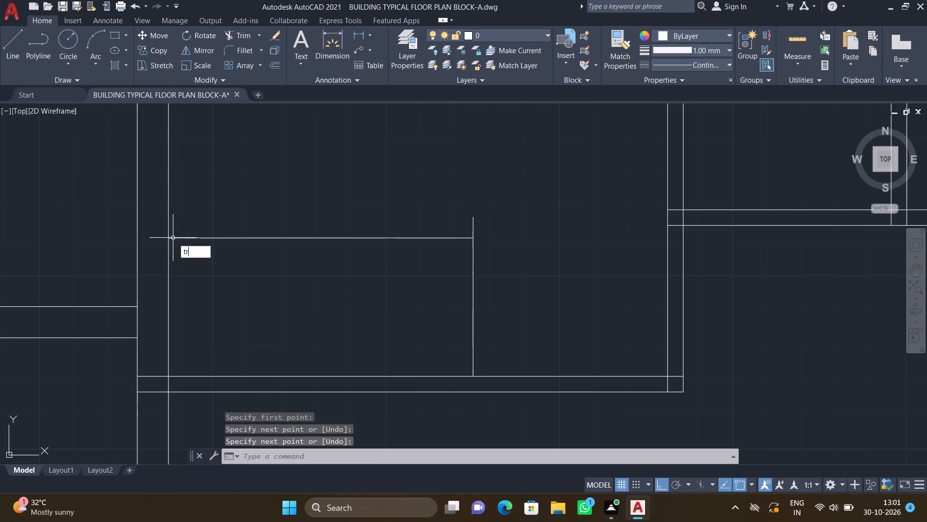
key("Return")
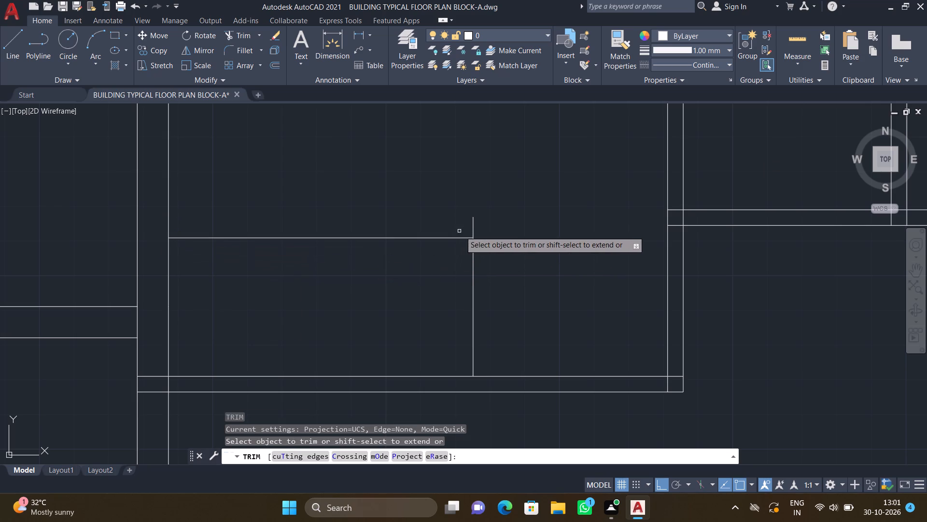
left_click_drag(462, 229, 490, 231)
key("Return")
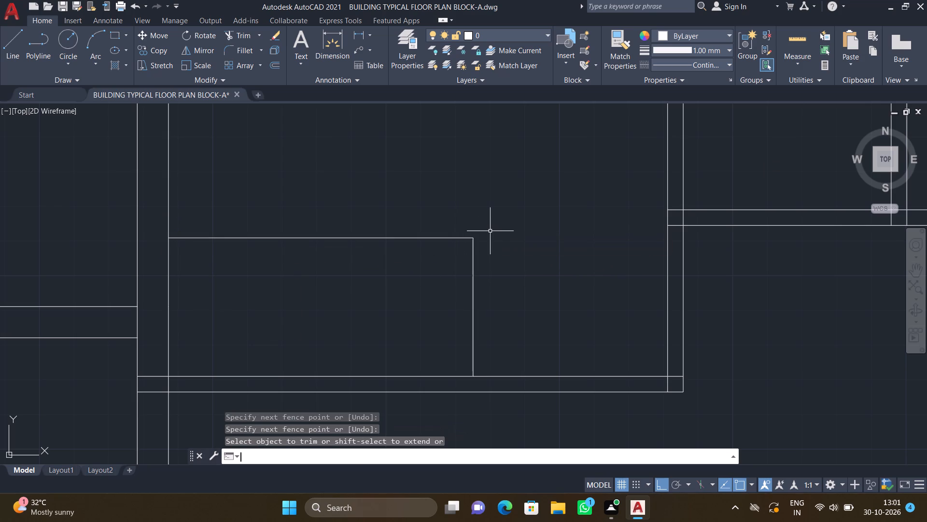
Draw a box outline in the upper right room's lower right corner, about 2'-7" high and 6'-0" across to the right wall.
scroll(489, 233, "down", 4)
middle_click_drag(519, 263, 415, 261)
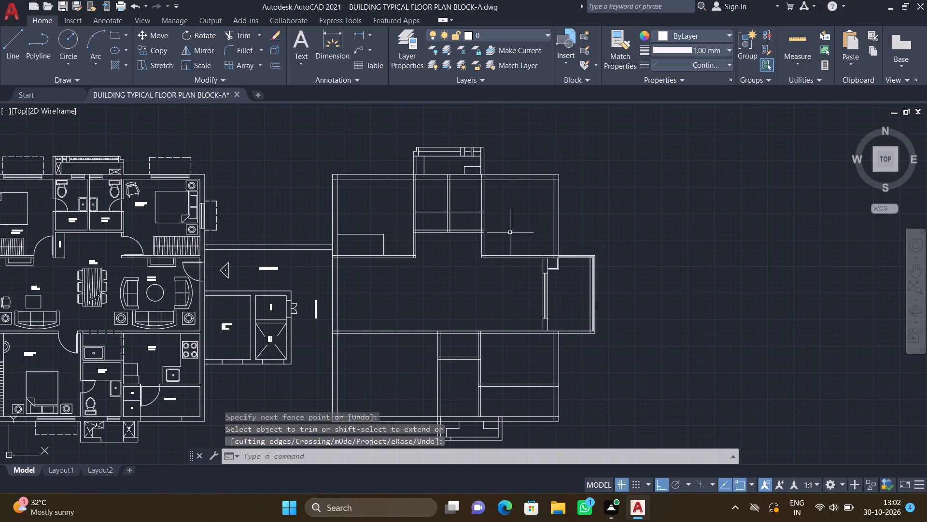
scroll(510, 232, "up", 2)
key("l")
key("Return")
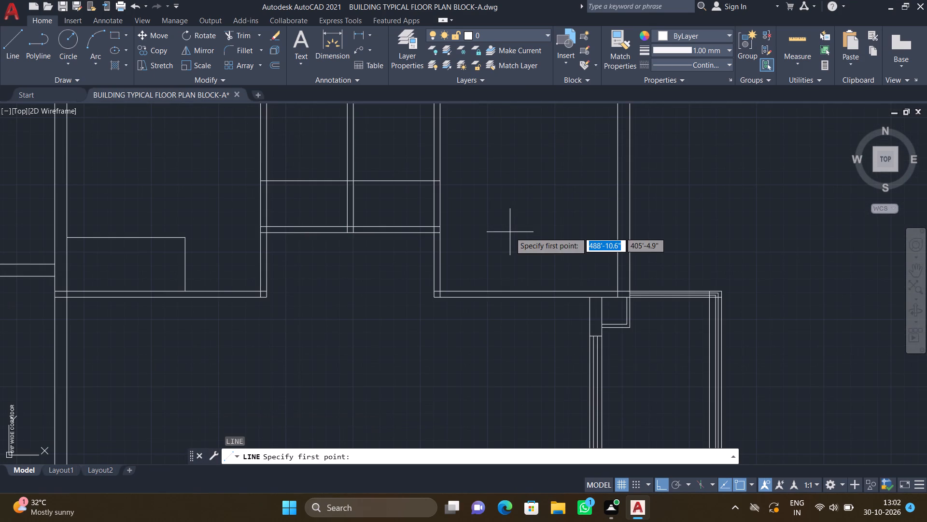
scroll(522, 237, "down", 3)
middle_click_drag(509, 280, 486, 243)
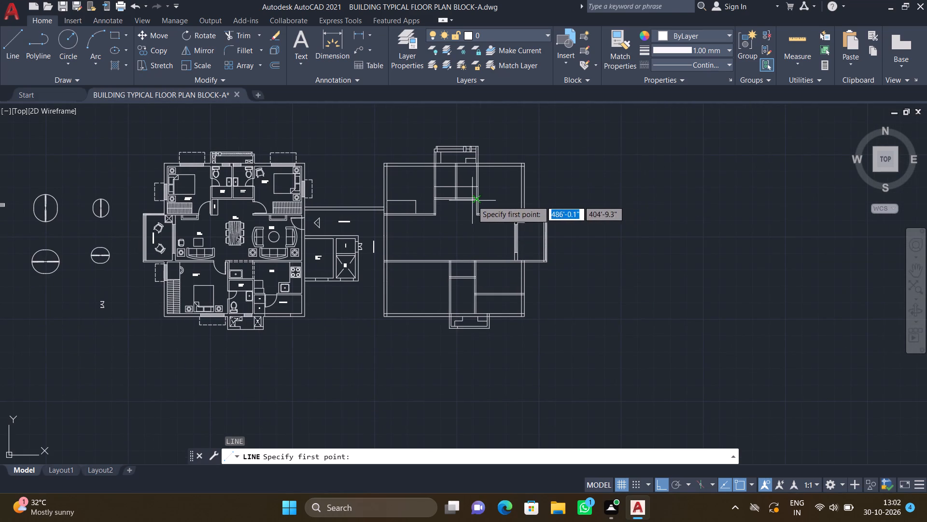
scroll(514, 208, "up", 2)
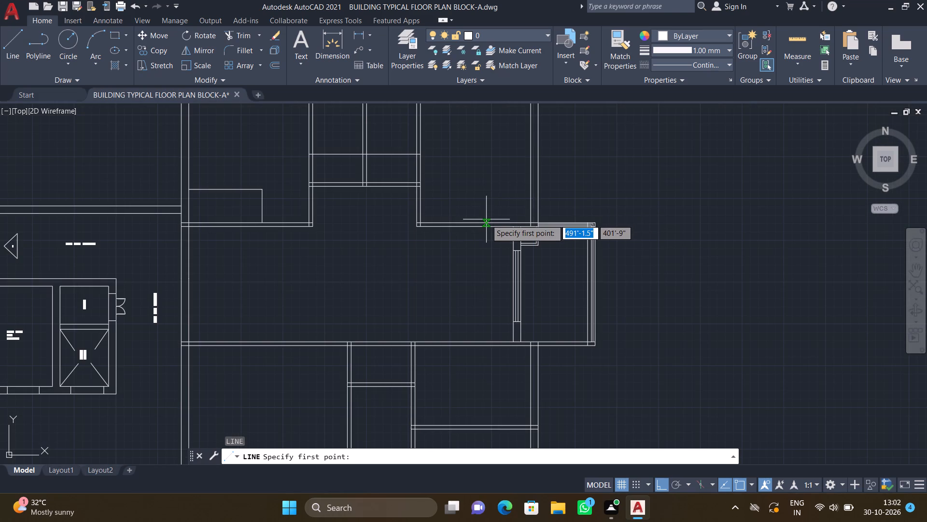
scroll(486, 219, "up", 1)
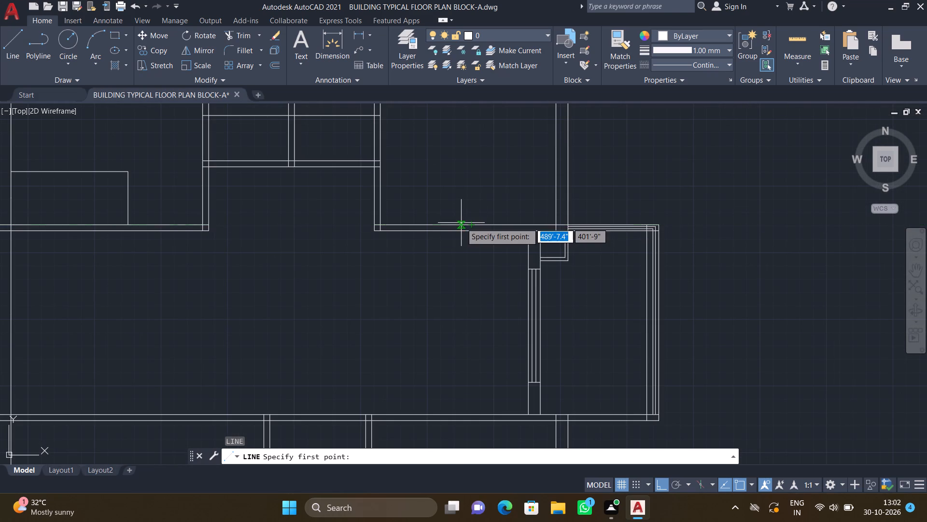
left_click(460, 223)
scroll(464, 177, "up", 1)
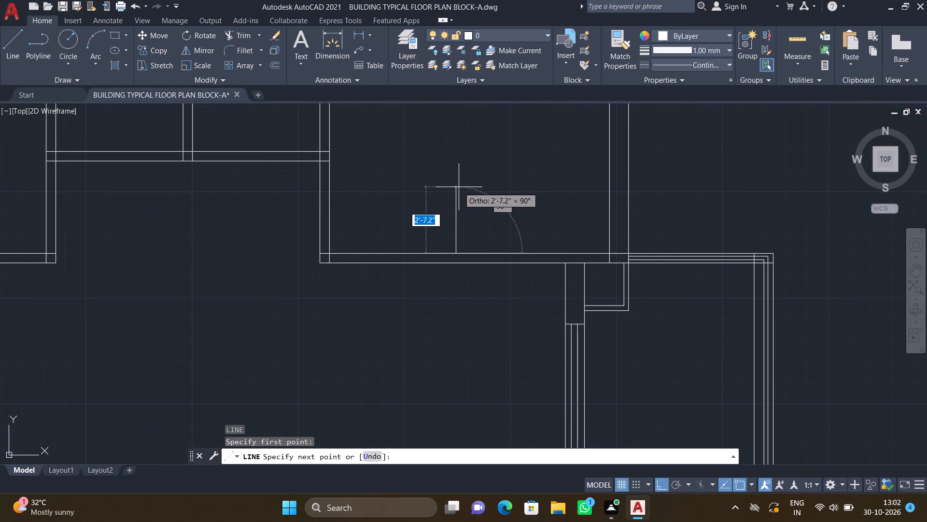
left_click_drag(459, 187, 470, 191)
middle_click_drag(585, 198, 470, 193)
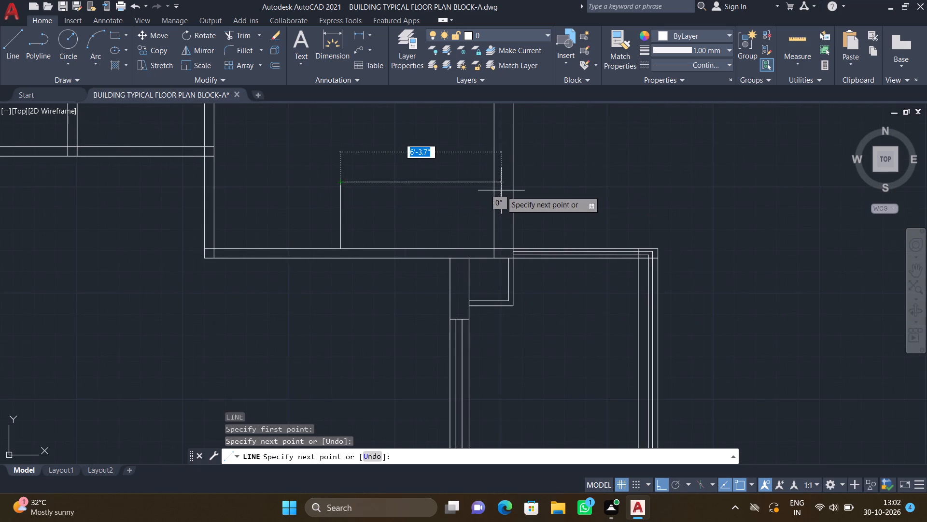
scroll(494, 188, "up", 2)
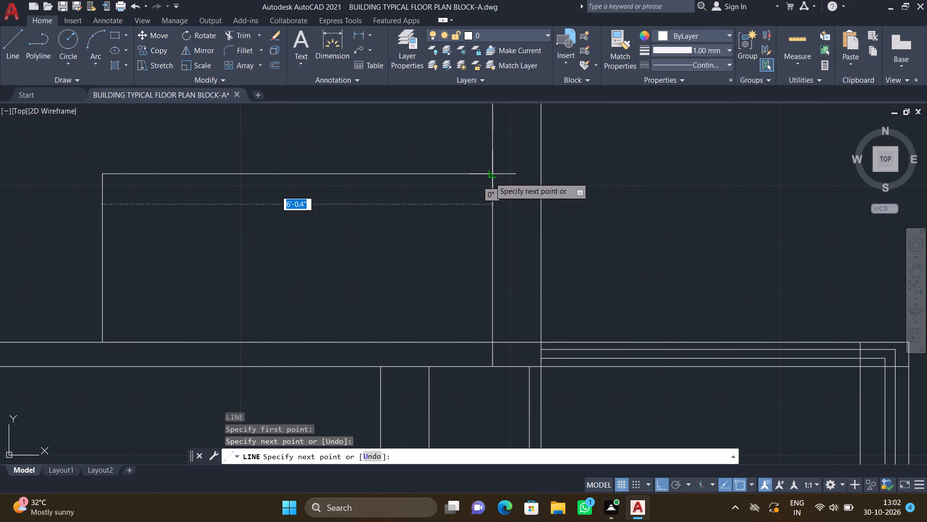
left_click(491, 177)
key("Return")
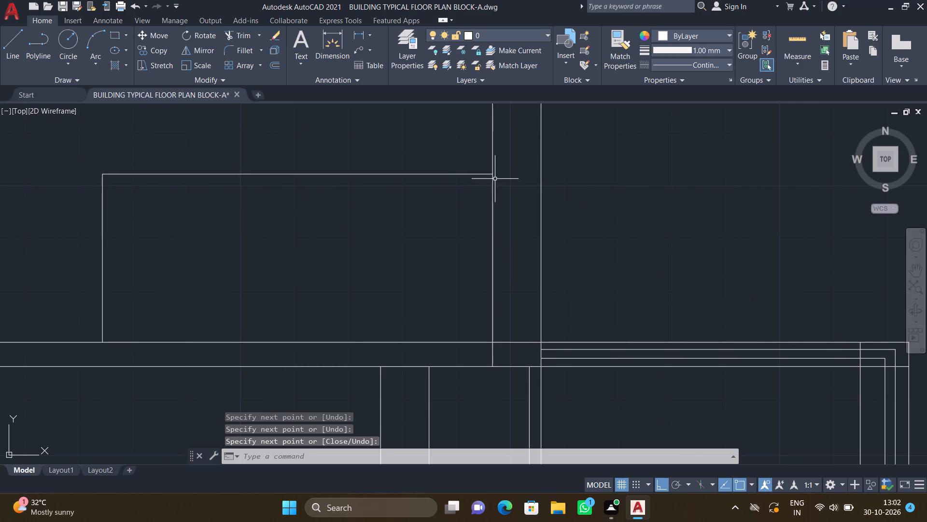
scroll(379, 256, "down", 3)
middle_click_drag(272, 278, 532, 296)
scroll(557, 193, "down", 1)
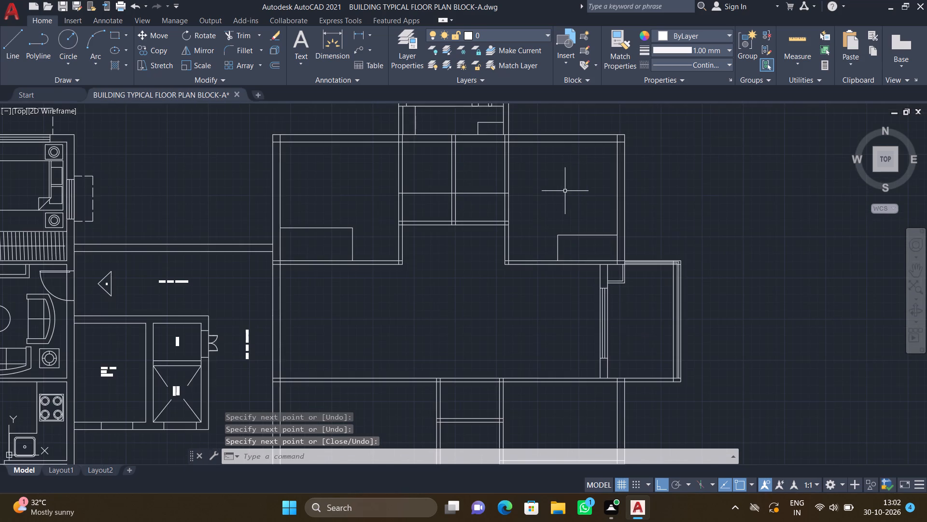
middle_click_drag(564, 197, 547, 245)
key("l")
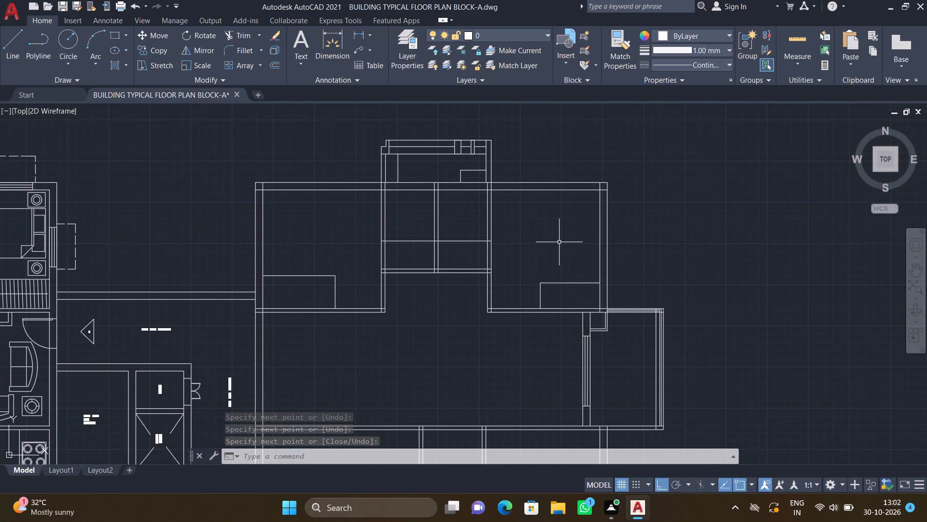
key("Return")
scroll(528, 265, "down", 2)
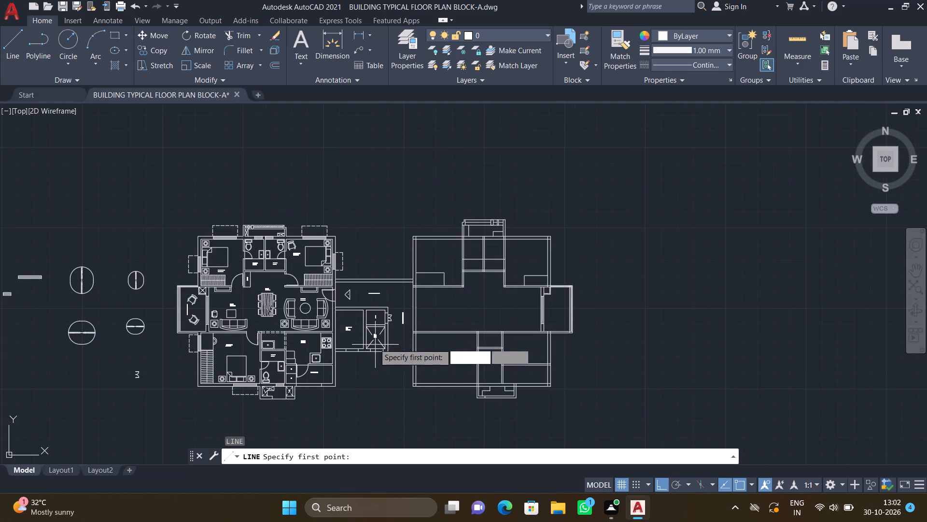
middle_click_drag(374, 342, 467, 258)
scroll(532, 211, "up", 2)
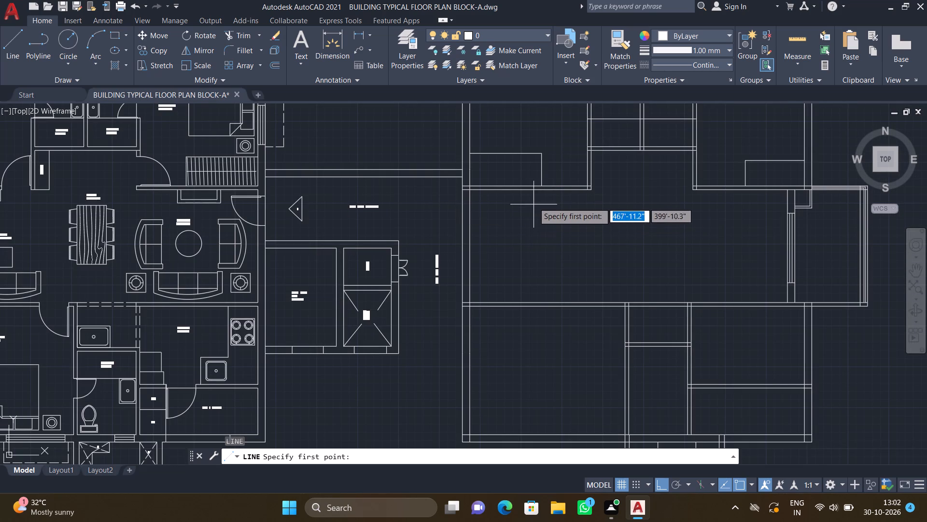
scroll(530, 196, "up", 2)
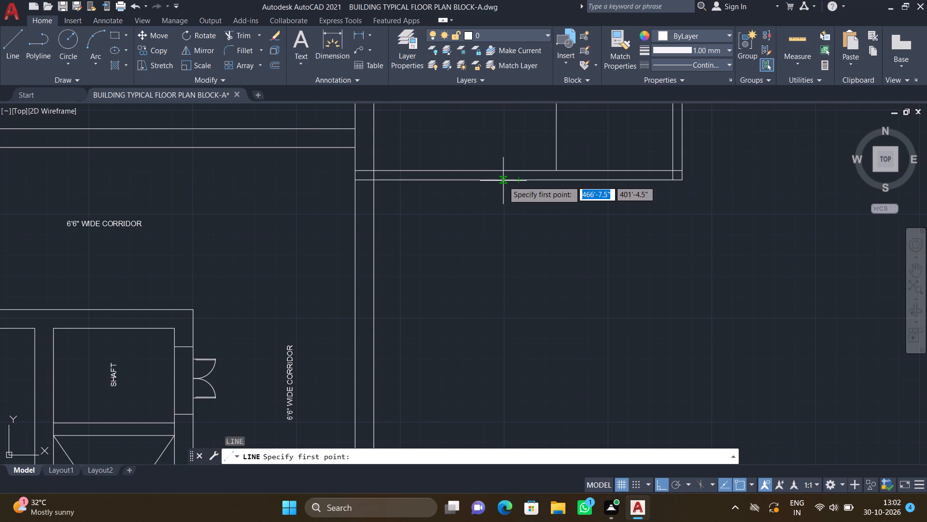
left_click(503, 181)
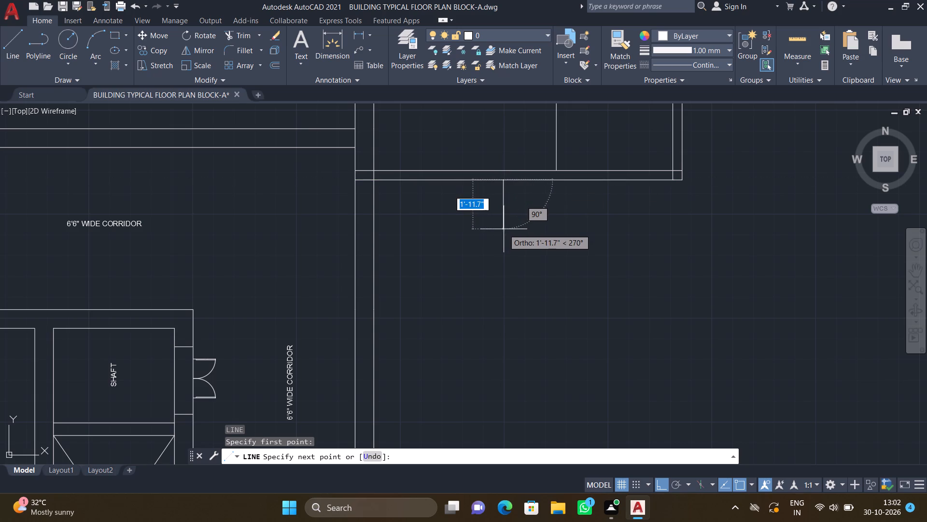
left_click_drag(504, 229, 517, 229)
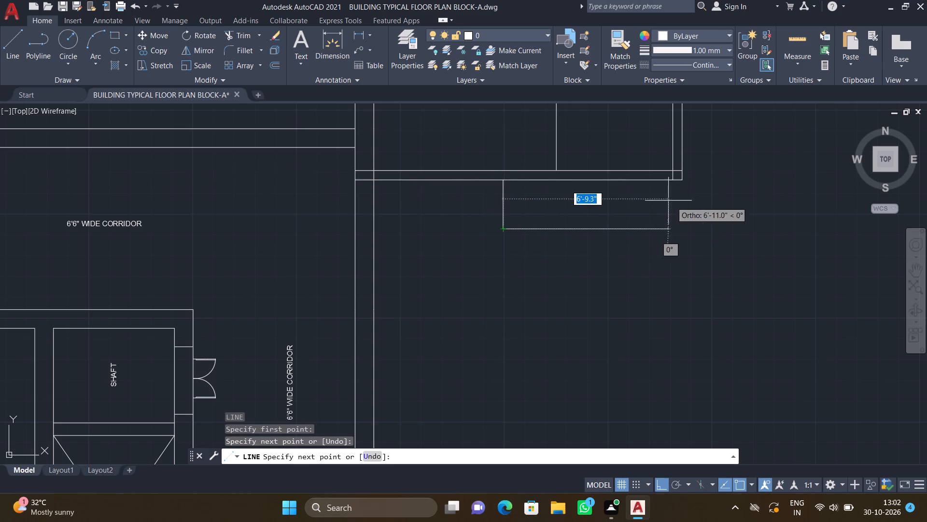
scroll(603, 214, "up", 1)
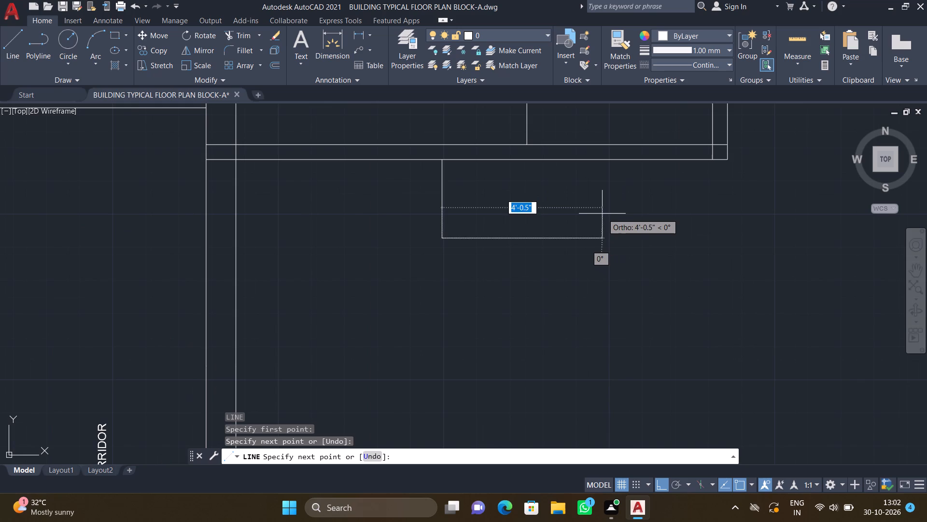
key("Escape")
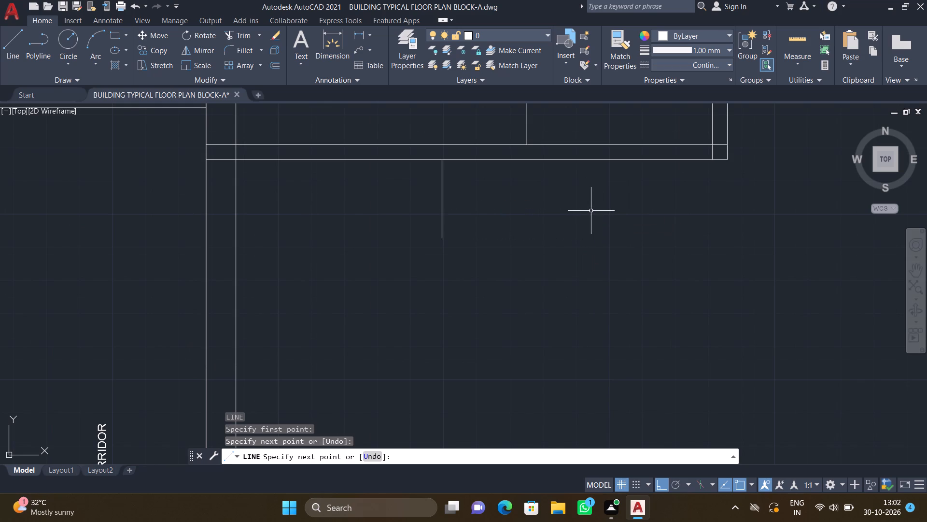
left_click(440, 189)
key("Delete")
Draw a box outline about 1'-7" deep on the hall side of the upper left room's bottom wall, closing back to that wall.
key("l")
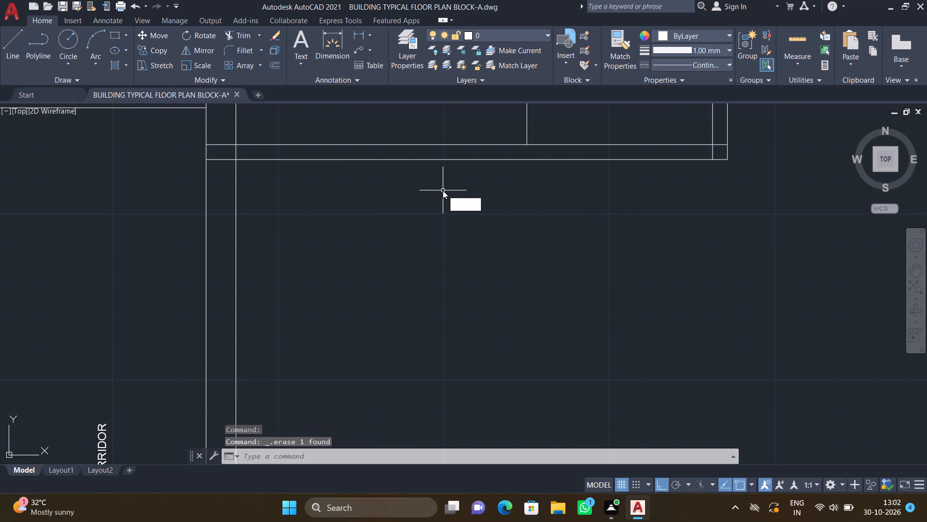
key("Return")
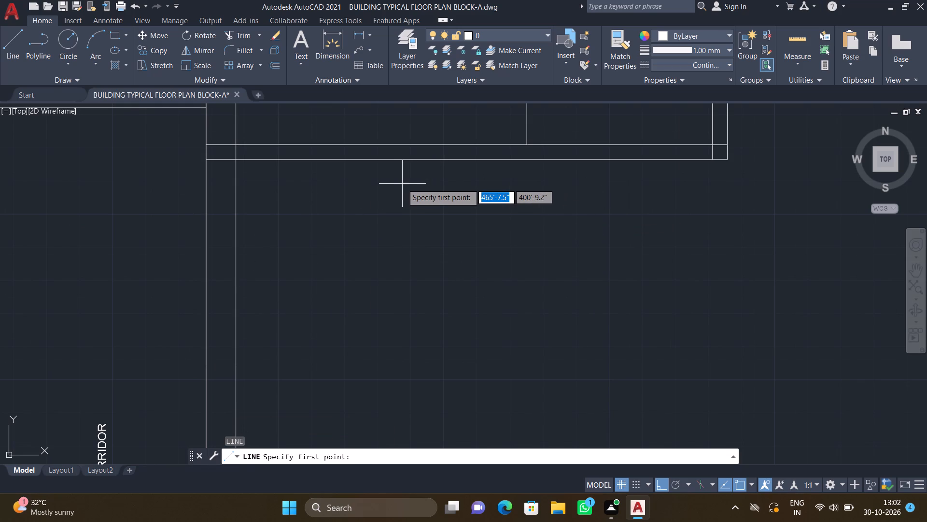
left_click(385, 159)
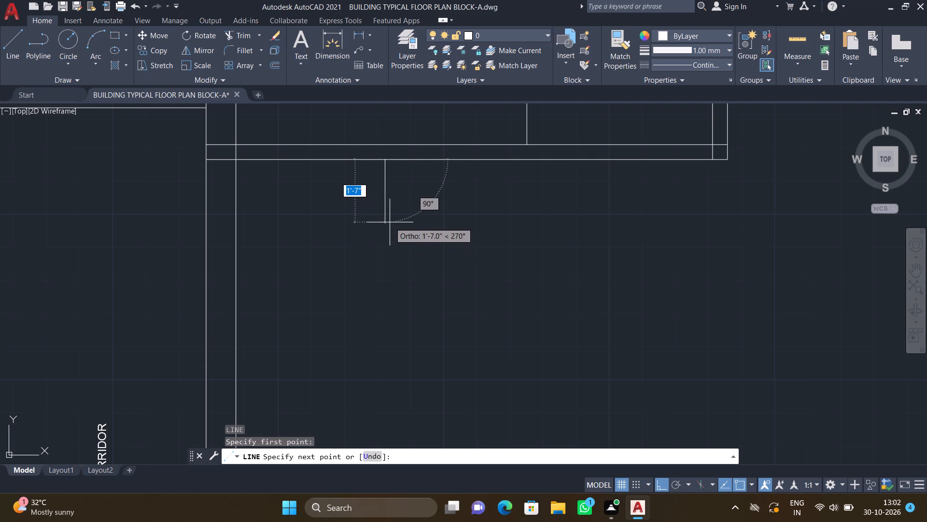
left_click(390, 222)
middle_click_drag(527, 214, 466, 230)
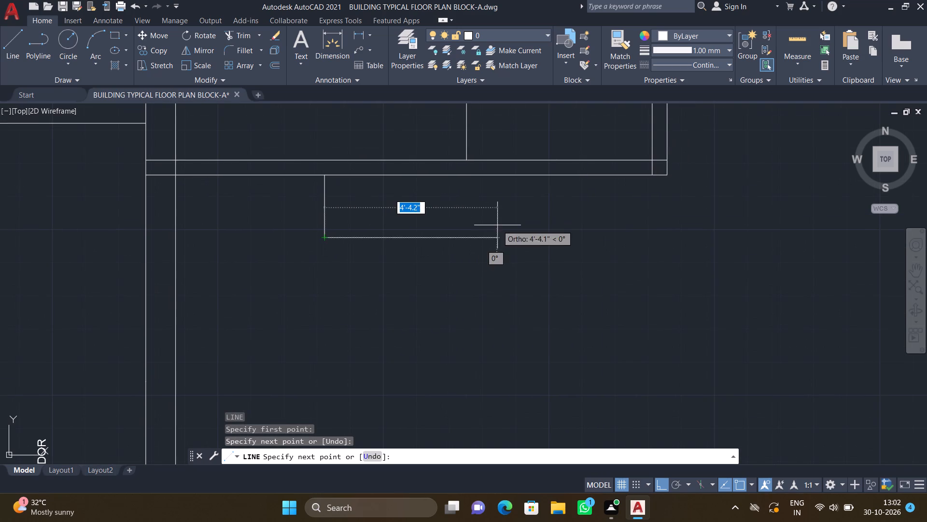
left_click(528, 220)
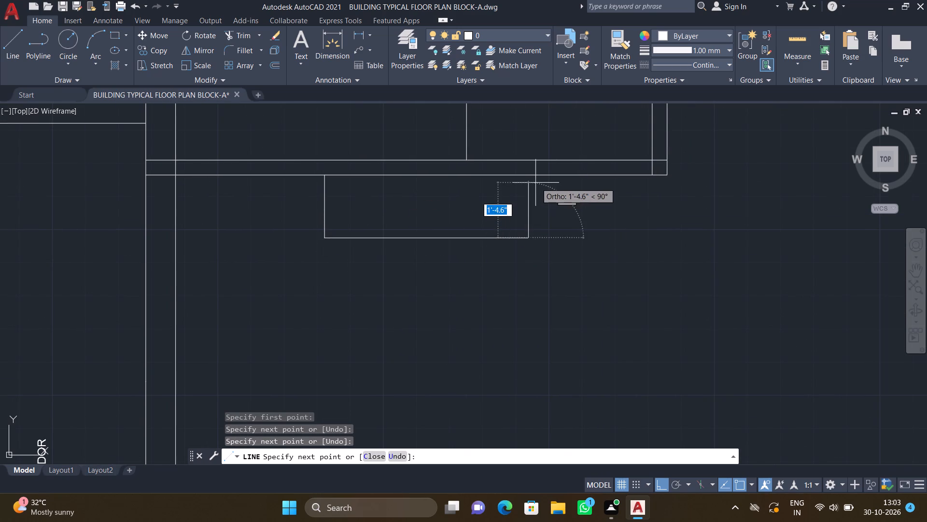
scroll(529, 181, "up", 2)
left_click(520, 165)
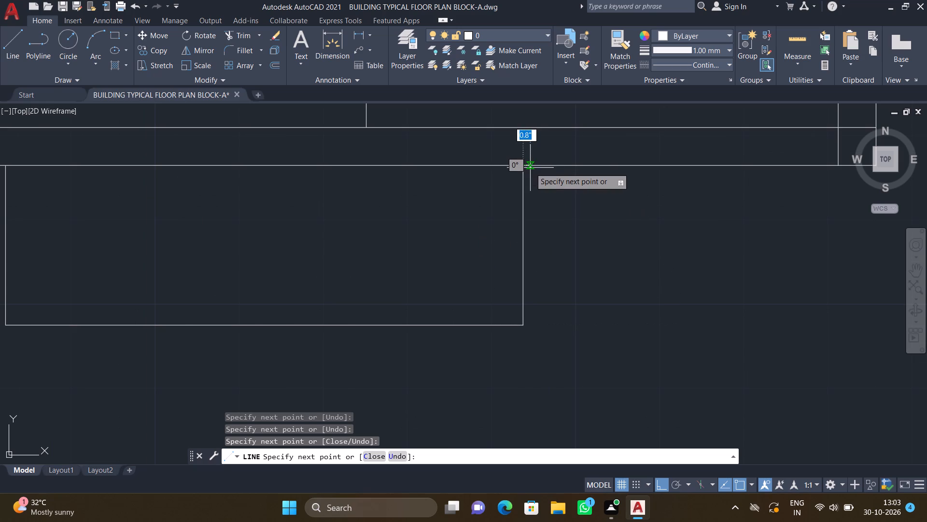
key("Return")
Draw a smaller inner outline about 1'-3" deep inside that box, with both ends meeting the wall.
key("l")
key("Return")
scroll(570, 168, "down", 4)
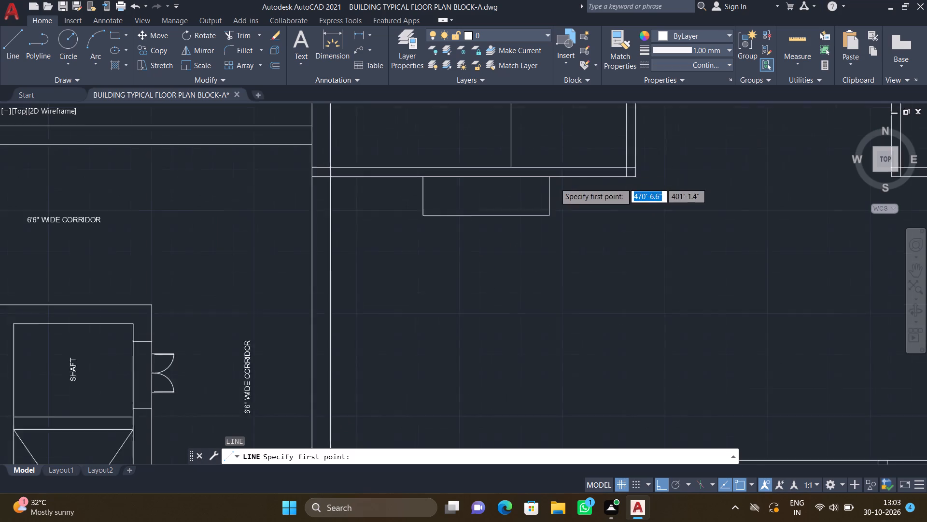
scroll(479, 180, "up", 2)
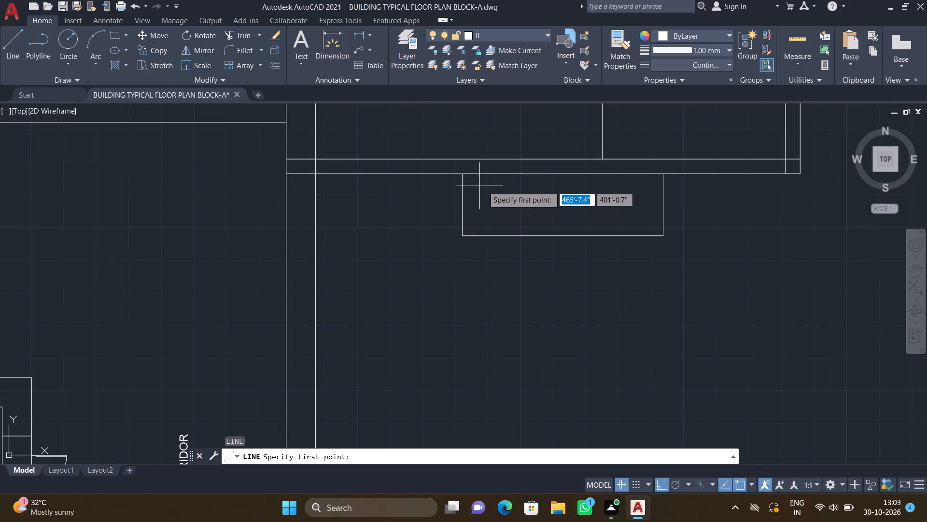
scroll(484, 180, "up", 3)
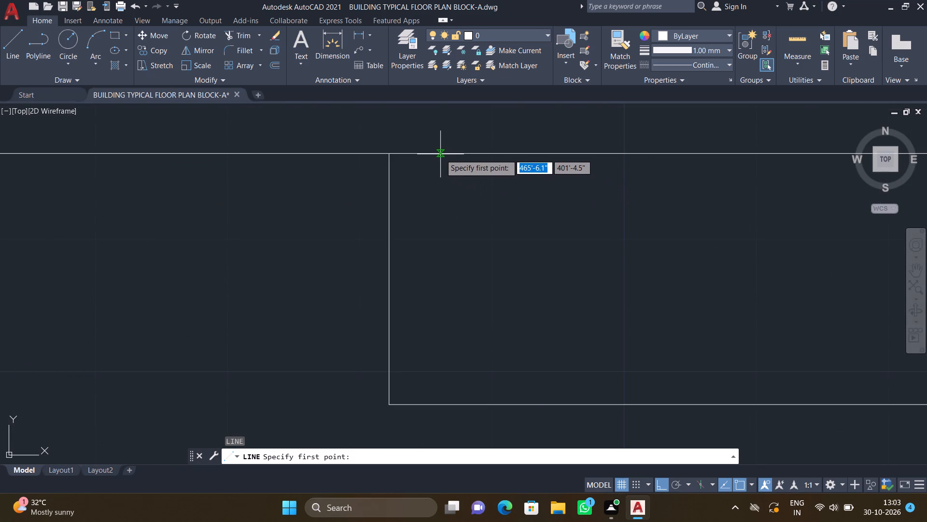
left_click_drag(441, 154, 442, 159)
scroll(445, 284, "down", 1)
middle_click_drag(440, 321, 407, 298)
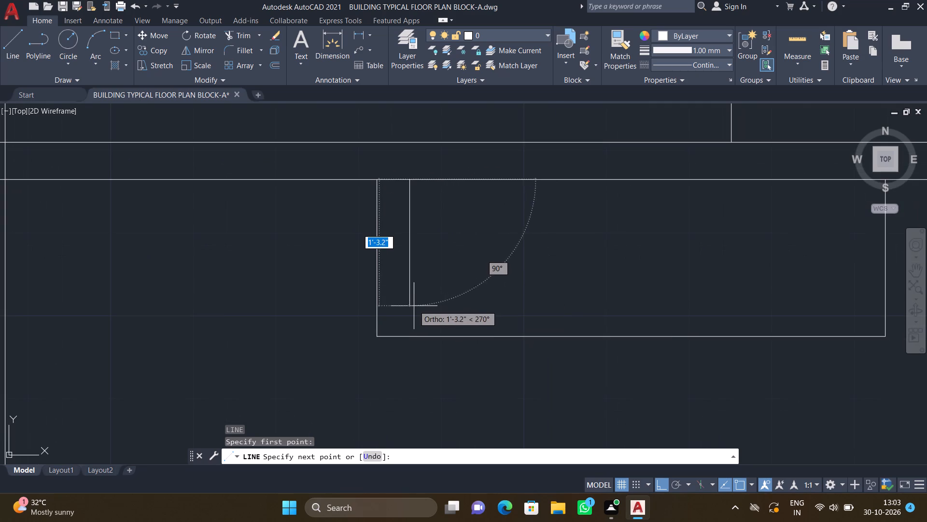
left_click_drag(409, 306, 416, 306)
scroll(513, 315, "down", 3)
scroll(593, 321, "up", 1)
middle_click_drag(527, 310, 492, 307)
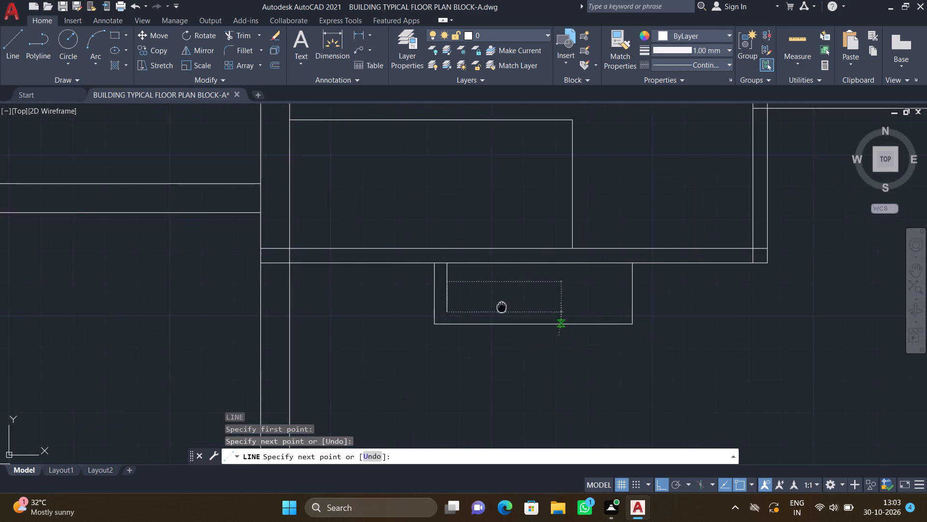
middle_click_drag(492, 307, 433, 306)
scroll(527, 301, "up", 3)
left_click(522, 310)
scroll(524, 212, "down", 1)
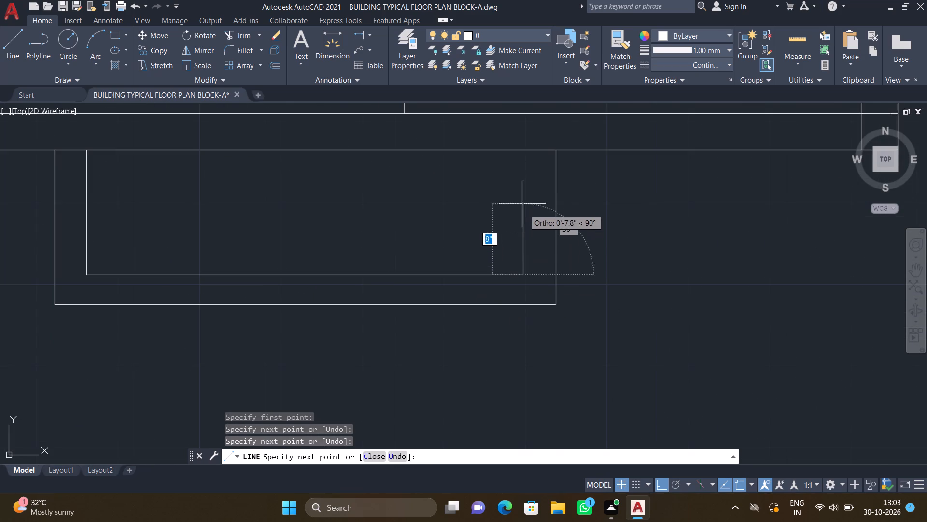
middle_click_drag(514, 191, 506, 225)
scroll(518, 188, "up", 2)
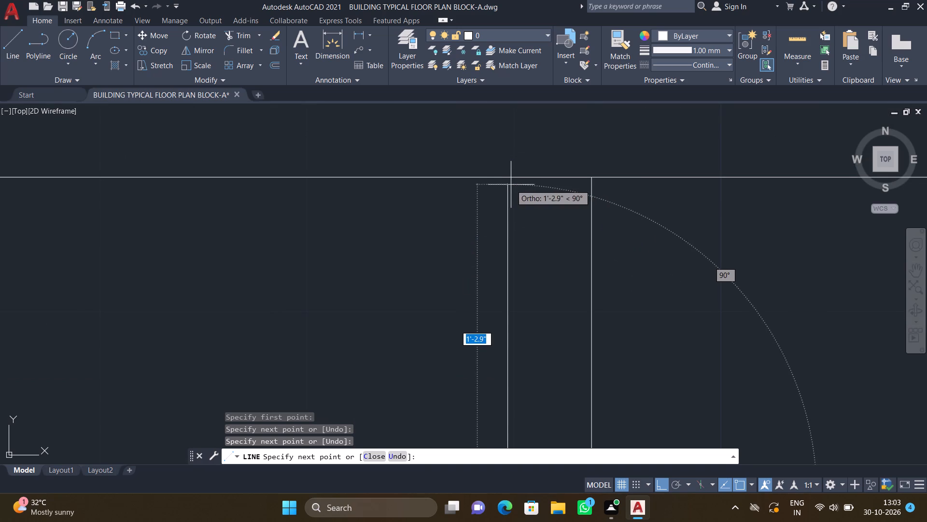
left_click(508, 179)
key("Return")
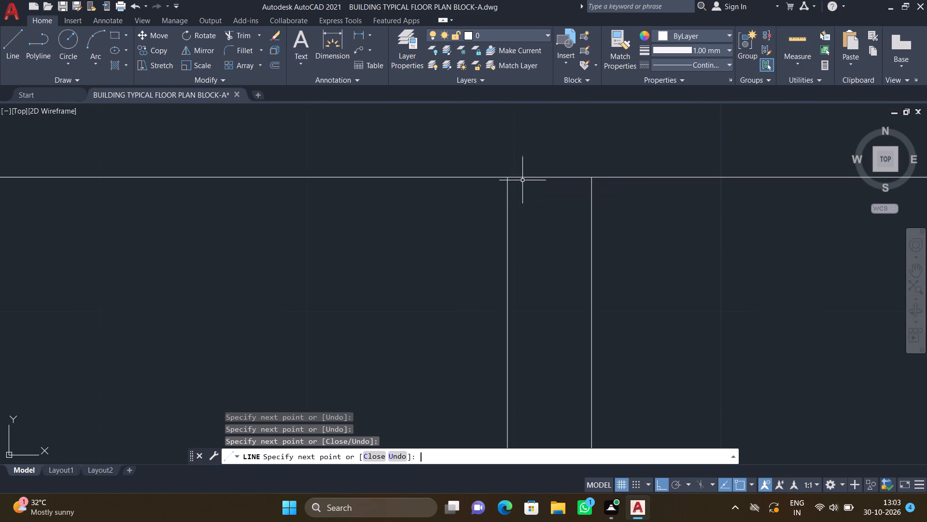
Draw a box outline about 1'-5" deep and 4'-0" wide on the hall side of the upper right room's bottom wall.
scroll(500, 170, "down", 3)
middle_click_drag(593, 260, 563, 271)
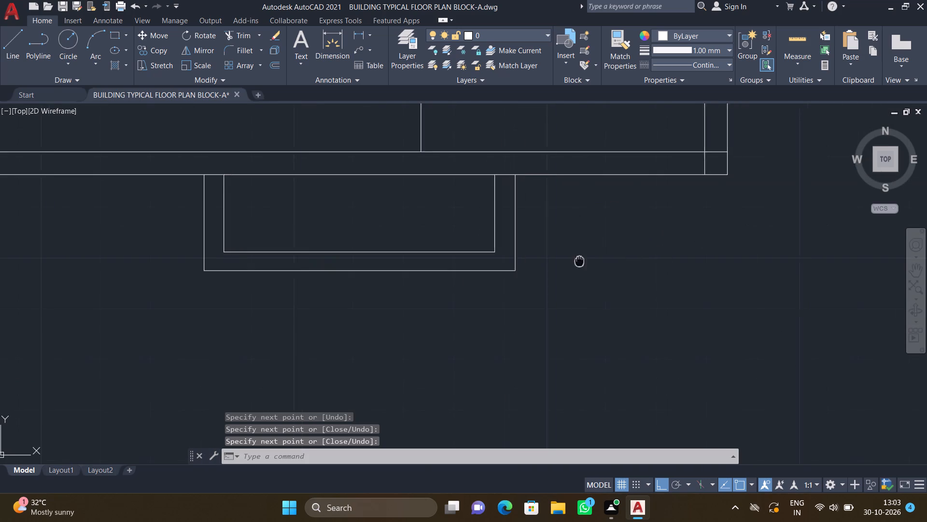
middle_click_drag(563, 271, 454, 309)
scroll(469, 306, "down", 2)
middle_click_drag(590, 277, 416, 269)
scroll(632, 286, "down", 2)
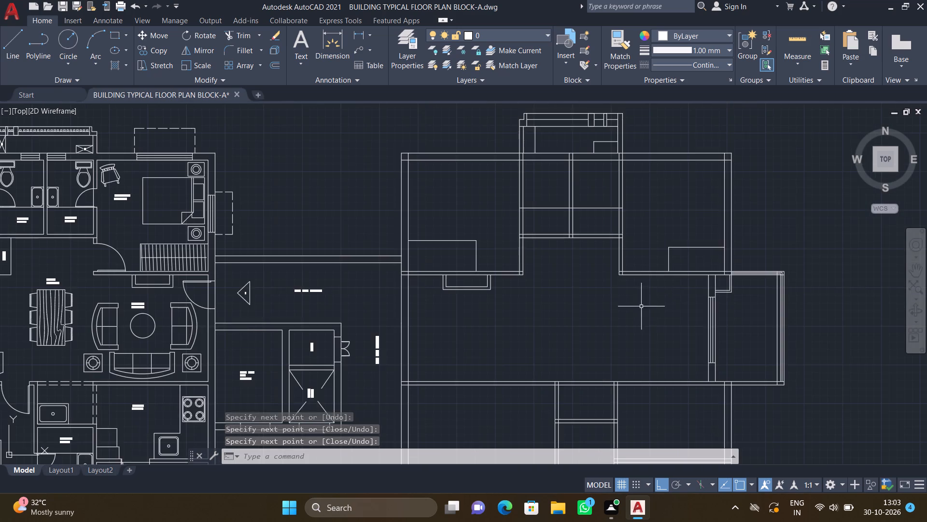
middle_click_drag(632, 304, 548, 287)
scroll(592, 280, "up", 2)
key("l")
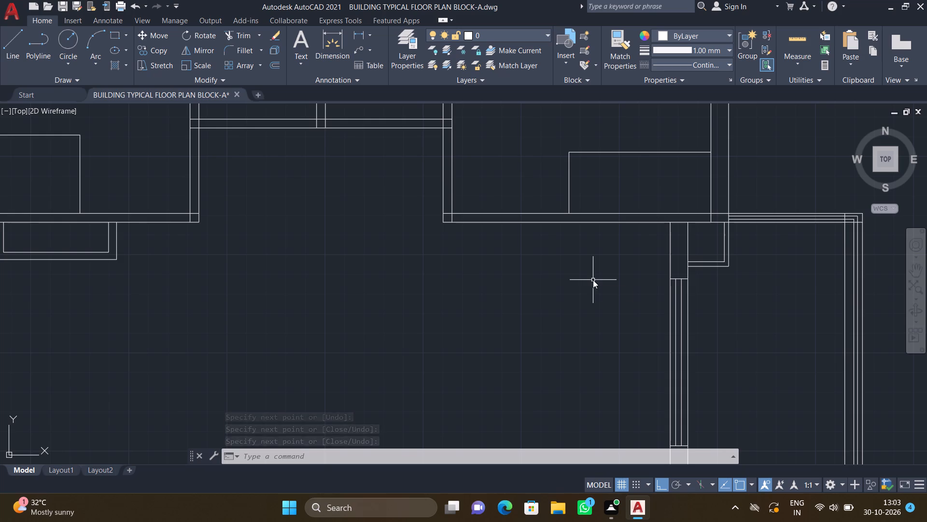
key("Return")
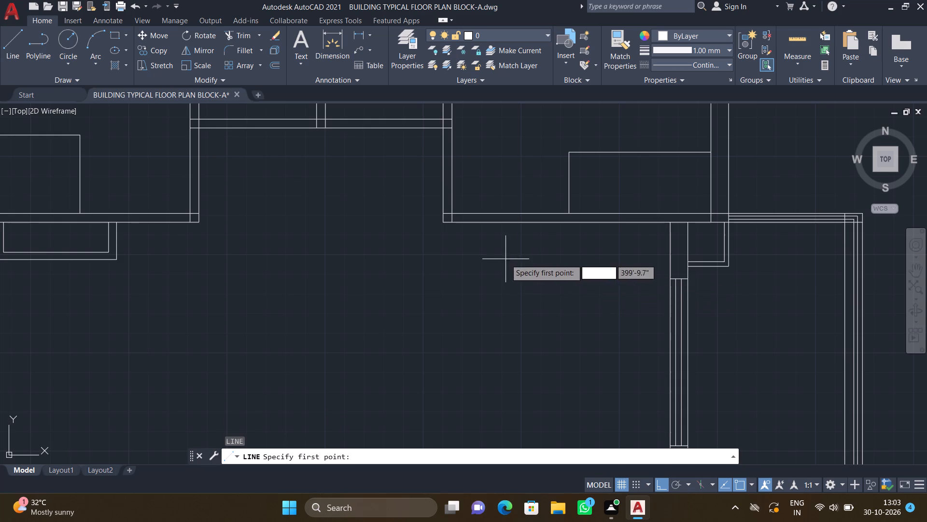
middle_click_drag(535, 260, 423, 249)
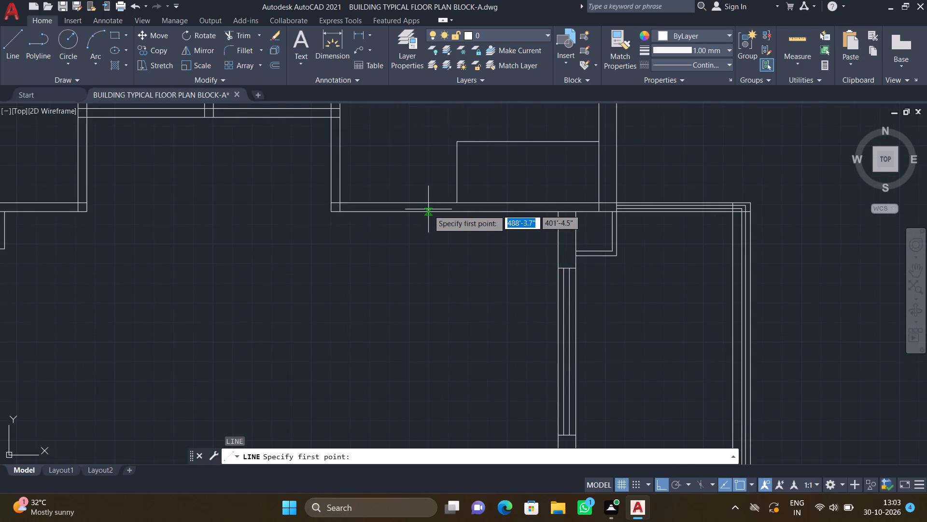
scroll(427, 211, "up", 1)
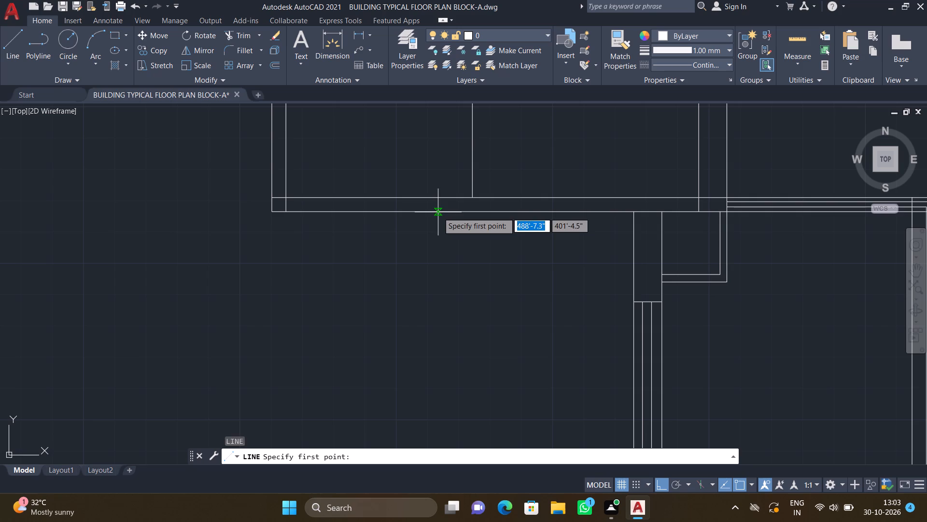
left_click_drag(438, 212, 440, 217)
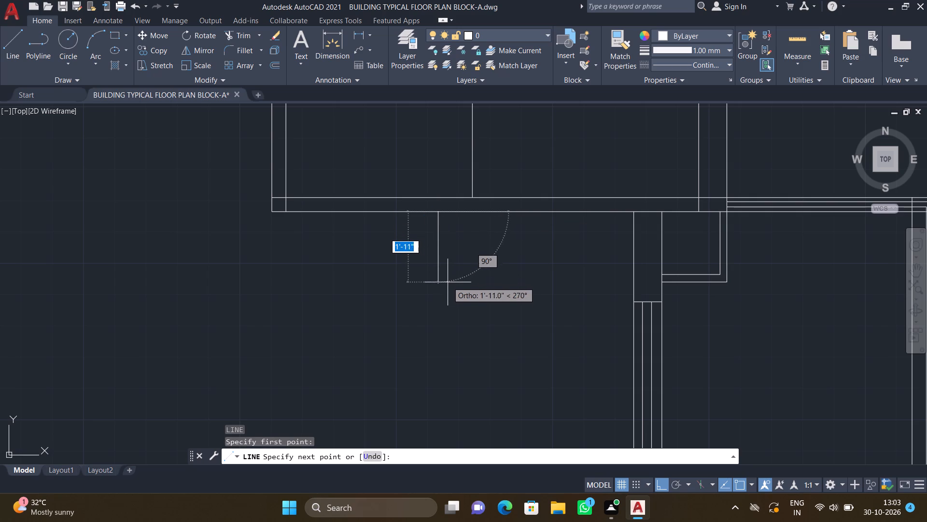
scroll(440, 268, "up", 1)
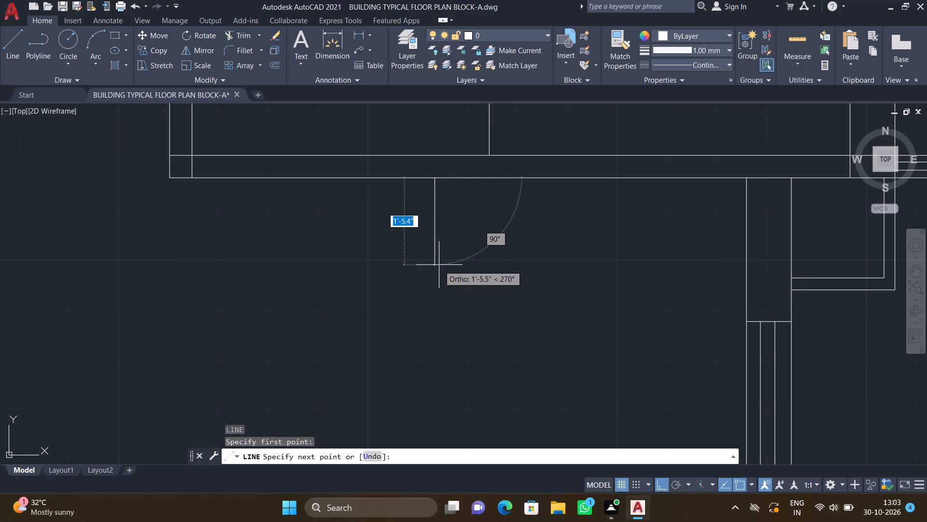
double_click(438, 265)
scroll(570, 250, "down", 1)
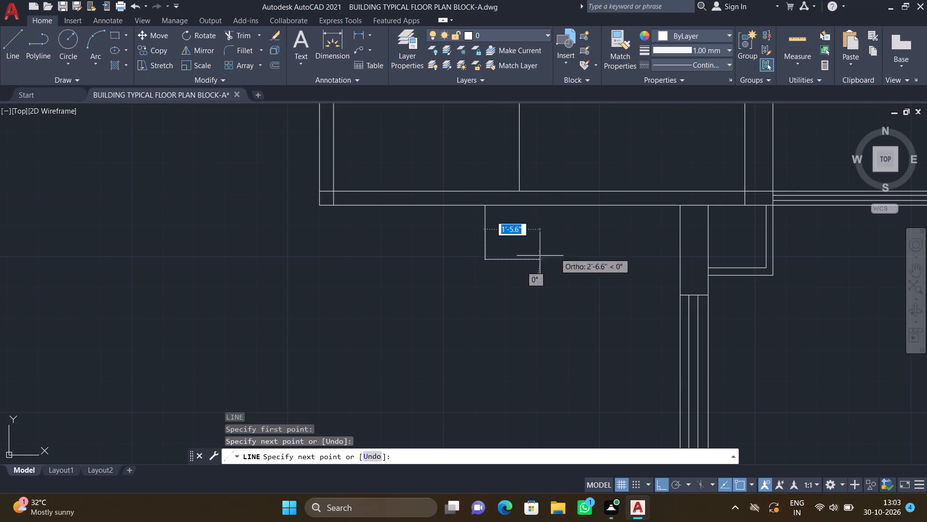
scroll(618, 252, "up", 2)
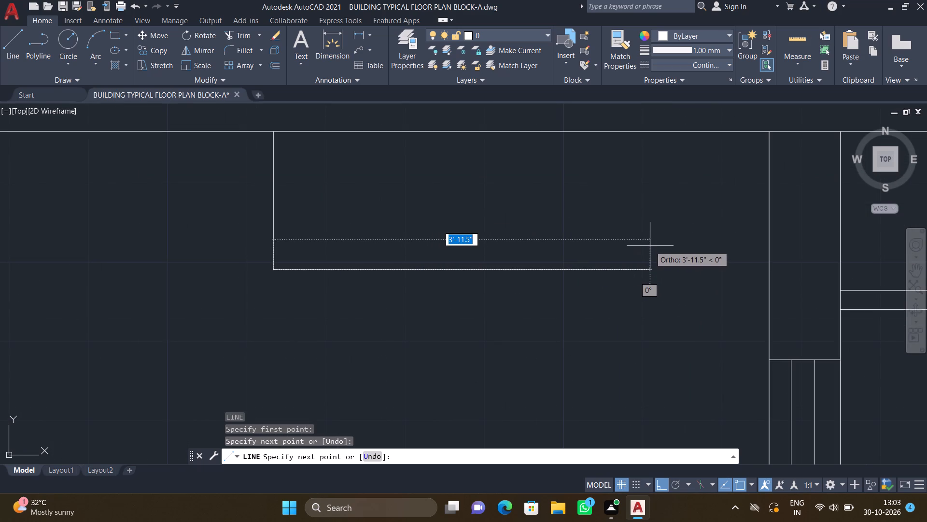
left_click(658, 243)
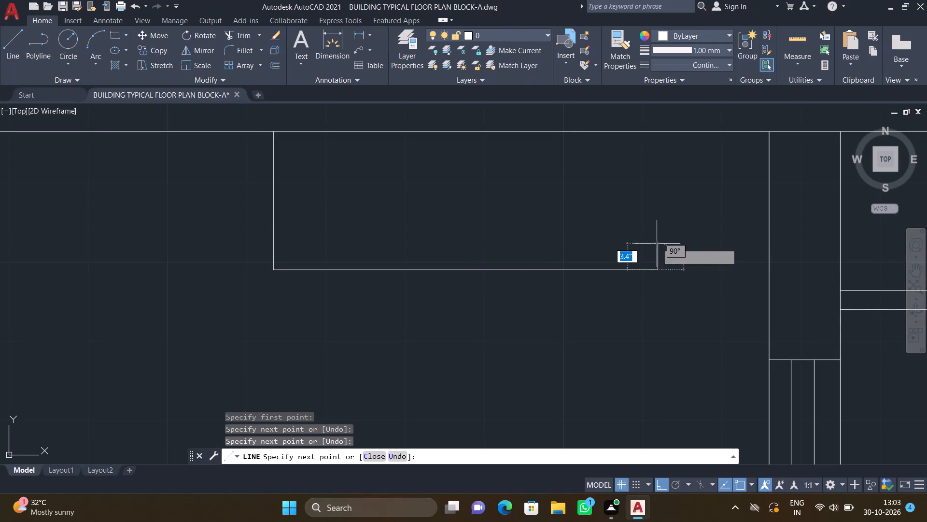
scroll(663, 136, "up", 1)
left_click(654, 130)
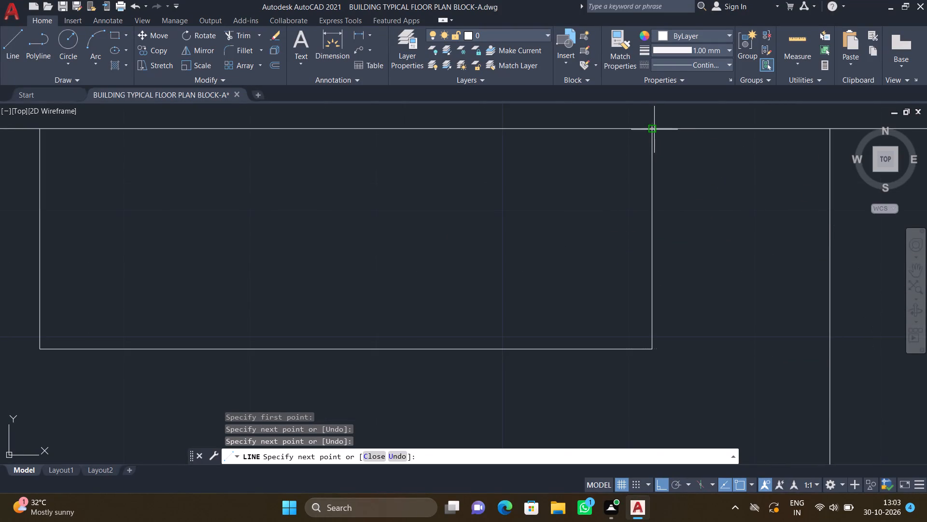
Draw a smaller inner outline about 1'-1" deep and 3'-5" wide inside the hall-side box below the upper right room, both ends meeting the wall.
key("Return")
key("l")
key("Return")
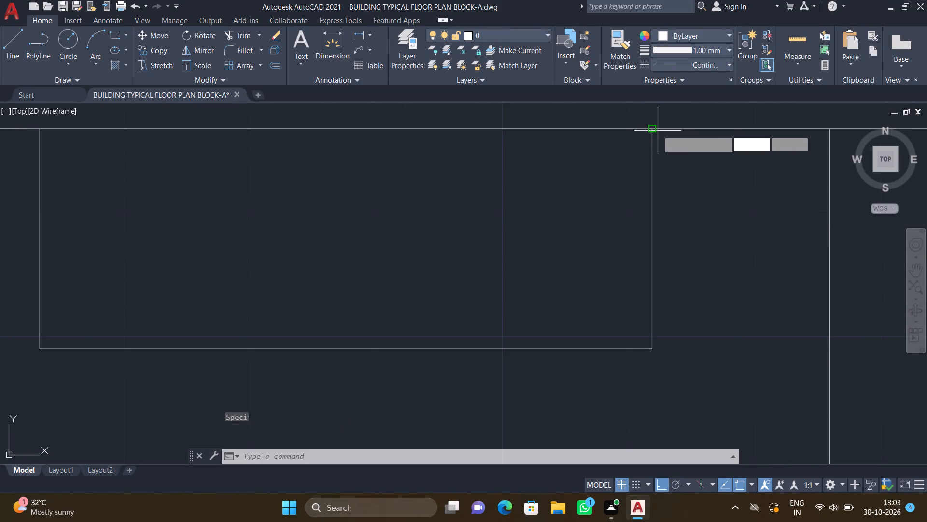
scroll(667, 139, "down", 2)
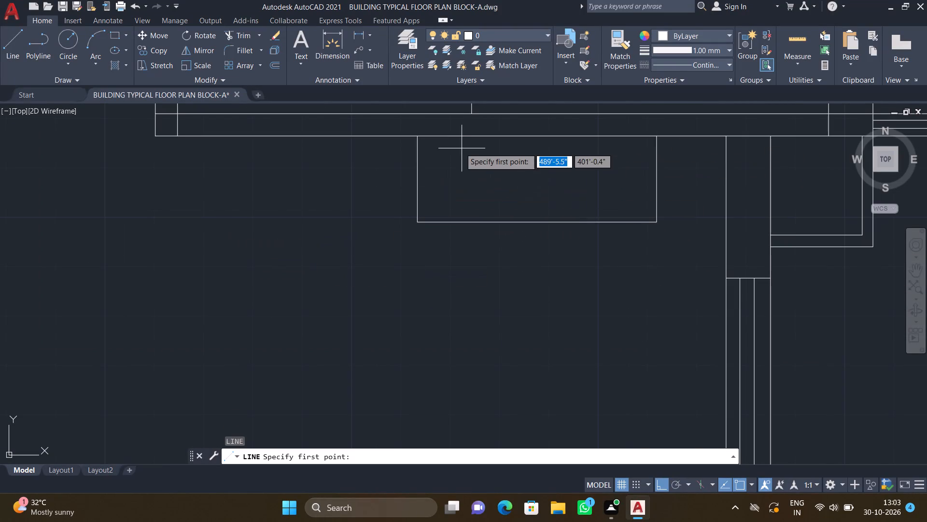
scroll(434, 140, "up", 2)
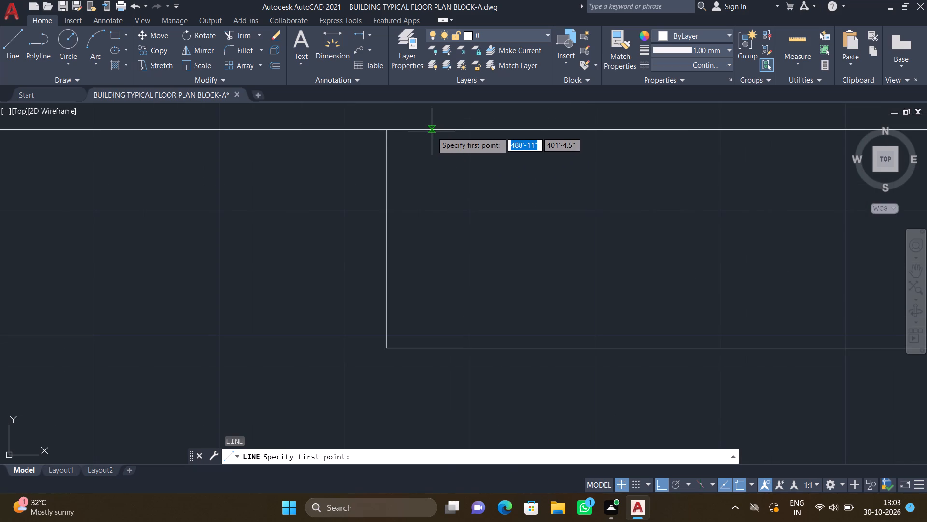
left_click(432, 130)
scroll(439, 225, "down", 1)
middle_click_drag(424, 254, 422, 249)
scroll(439, 265, "down", 1)
scroll(439, 271, "up", 1)
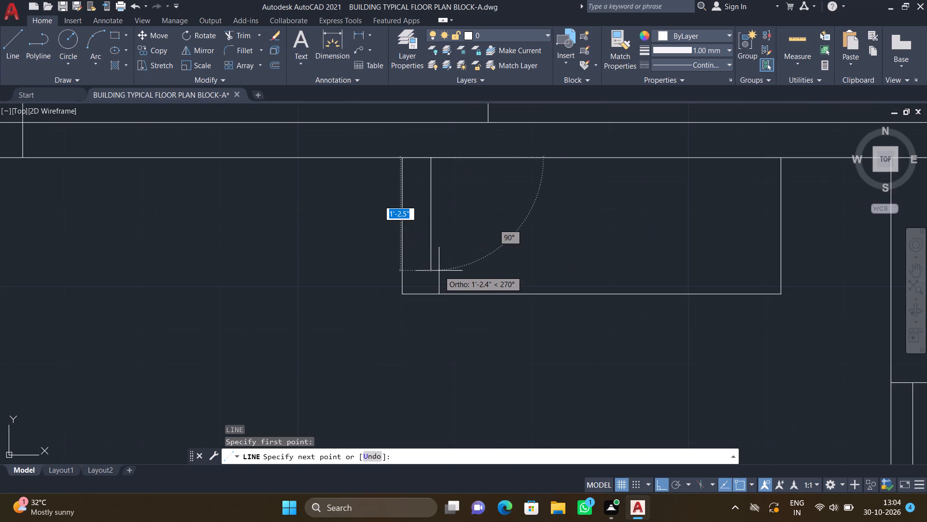
left_click(432, 259)
scroll(585, 244, "down", 1)
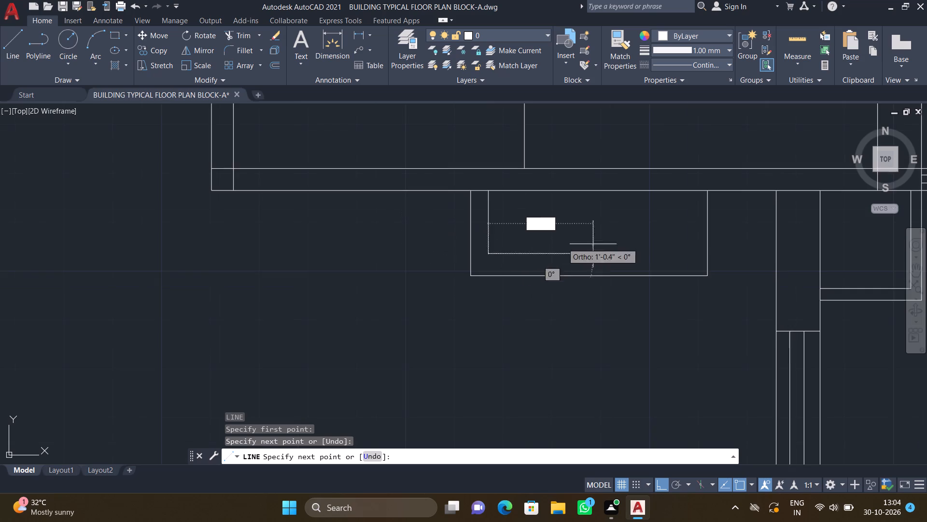
middle_click_drag(574, 244, 528, 240)
scroll(646, 240, "up", 1)
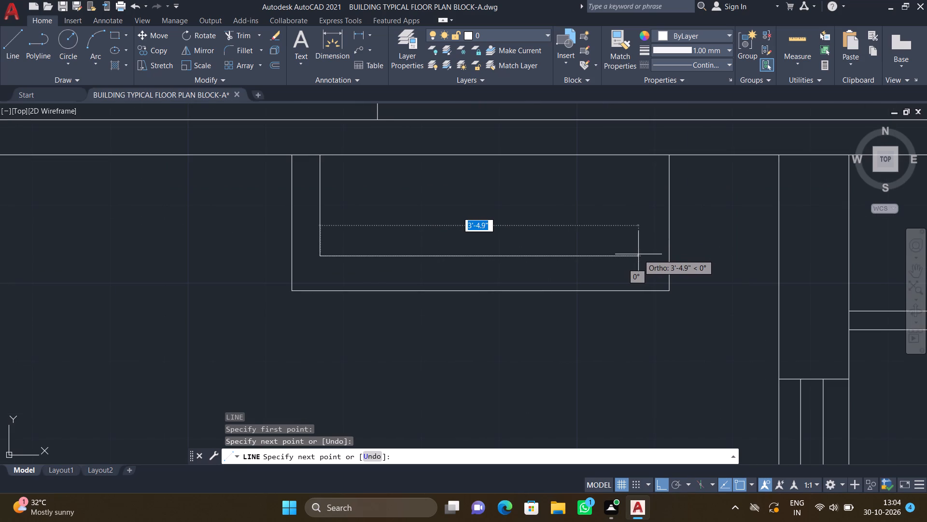
left_click(639, 254)
scroll(645, 166, "up", 1)
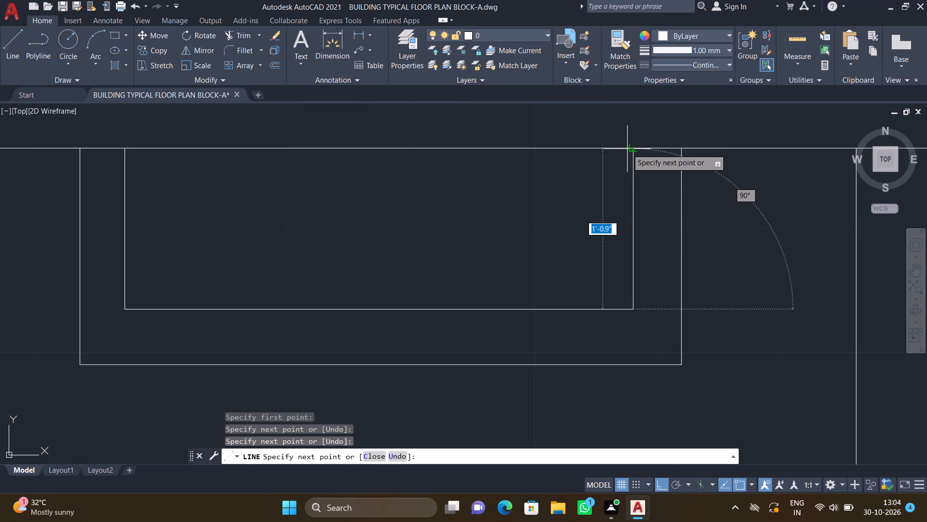
left_click(631, 149)
key("Return")
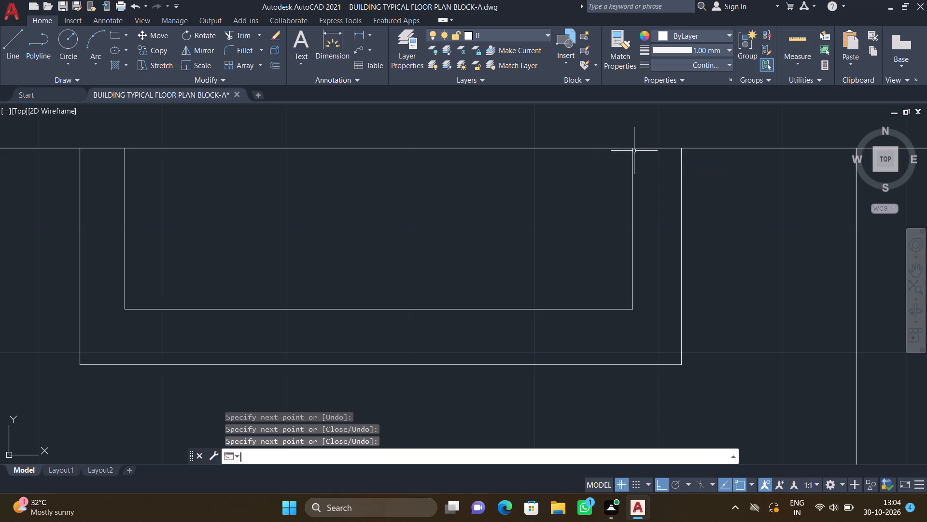
Draw a vertical line about 13'-1" long down the lower left room, wall to wall, about 3'-7" from its left wall.
scroll(600, 194, "down", 2)
scroll(420, 260, "down", 3)
middle_click_drag(333, 280, 458, 240)
scroll(434, 235, "down", 2)
middle_click_drag(340, 275, 381, 240)
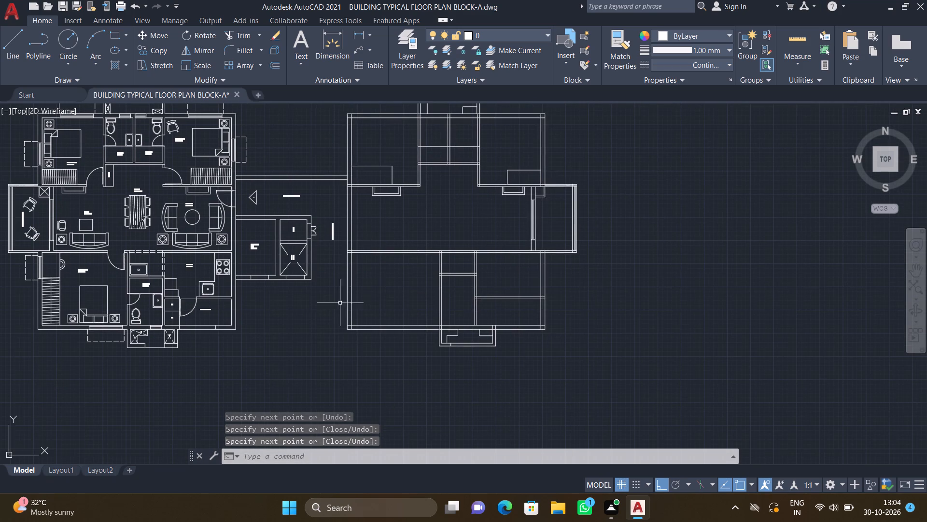
middle_click_drag(335, 302, 387, 256)
middle_click_drag(423, 183, 440, 278)
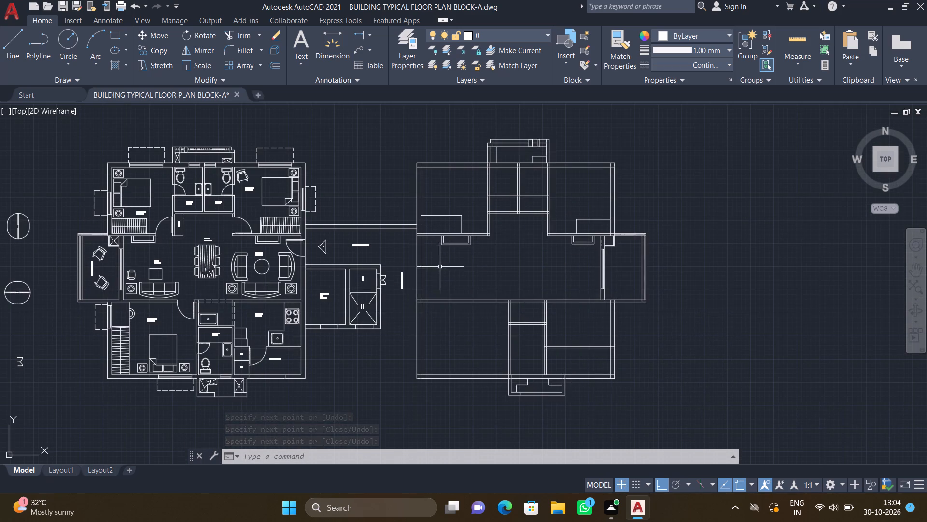
key("l")
key("Return")
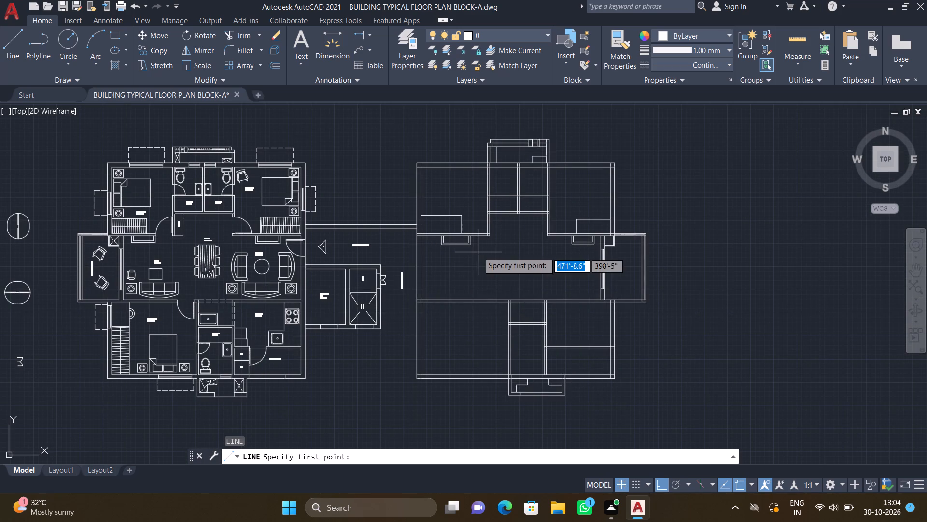
scroll(480, 254, "down", 1)
scroll(453, 299, "up", 2)
middle_click_drag(447, 285, 453, 253)
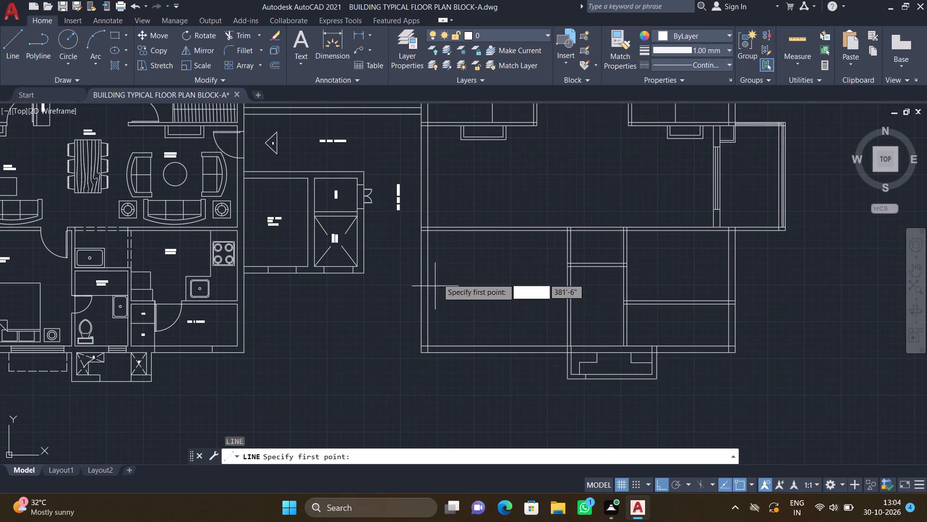
scroll(455, 246, "up", 1)
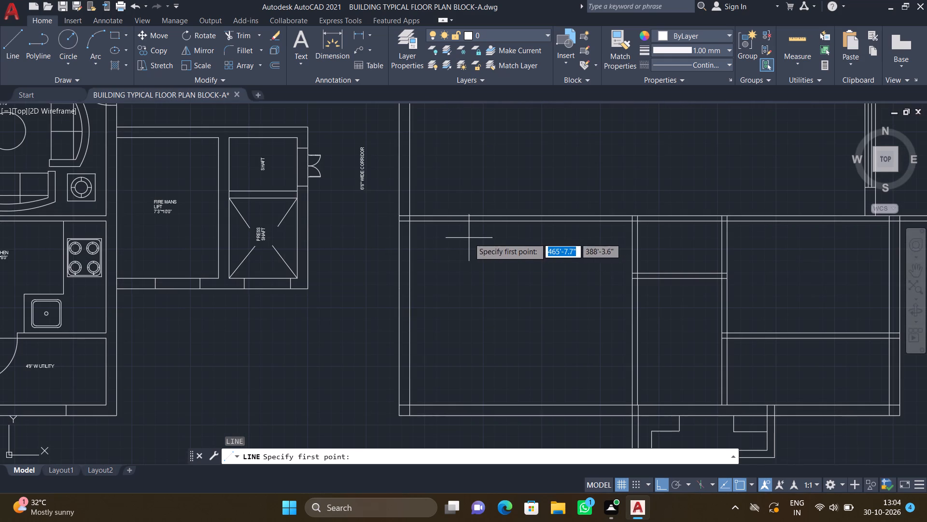
scroll(464, 235, "up", 1)
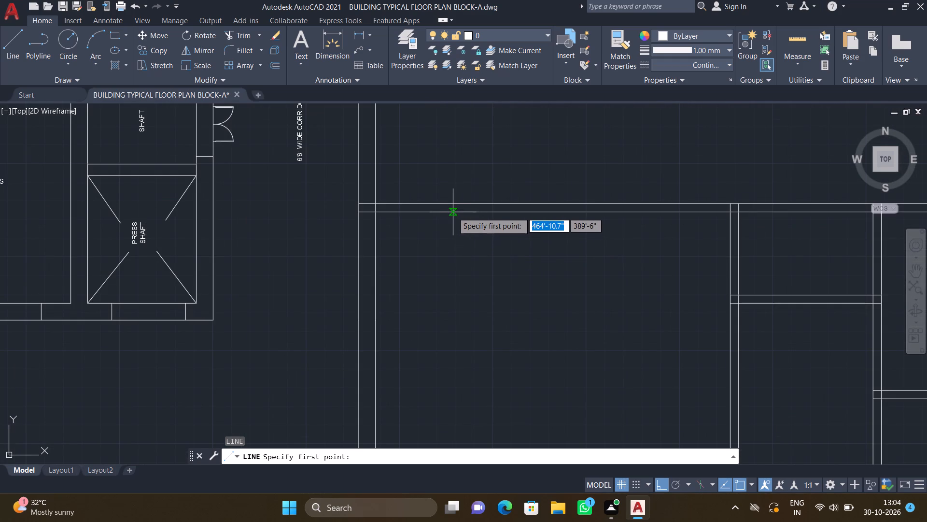
left_click_drag(455, 212, 458, 222)
scroll(466, 318, "down", 2)
middle_click_drag(443, 325, 447, 307)
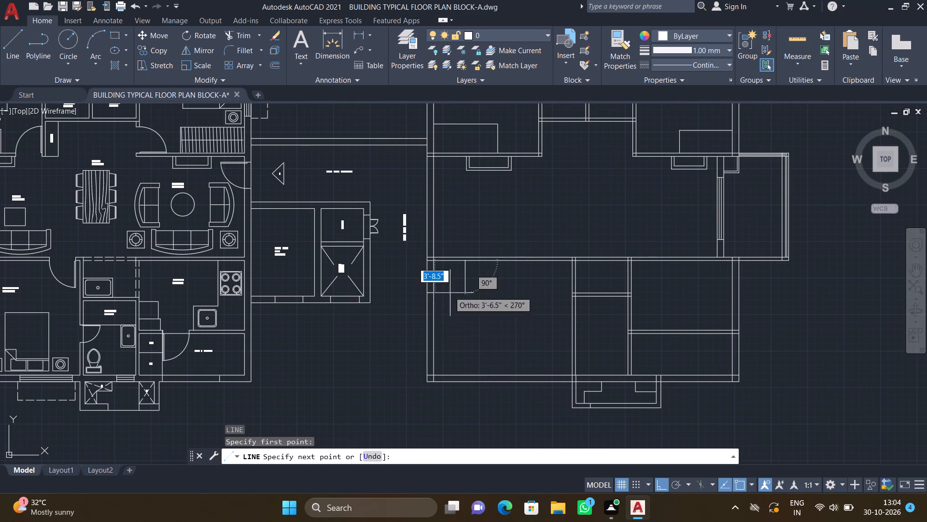
scroll(465, 351, "up", 2)
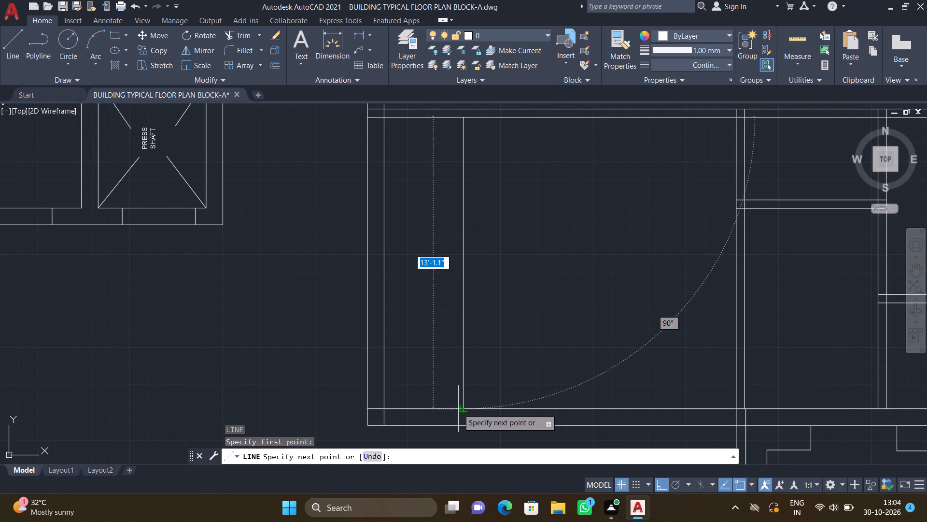
left_click(460, 408)
key("Return")
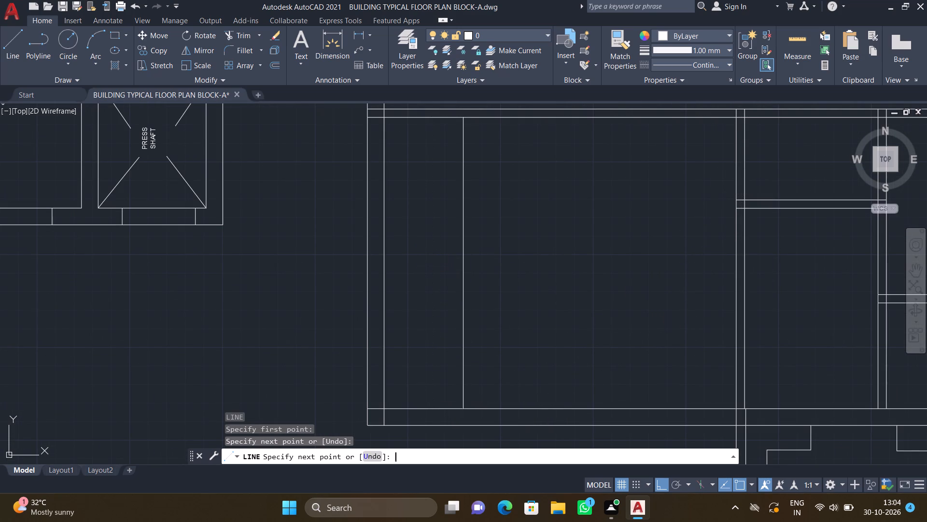
Draw a horizontal line about 3'-7" long across the strip along the lower left room's left wall, about 4'-10" below the room's top wall.
scroll(466, 401, "down", 3)
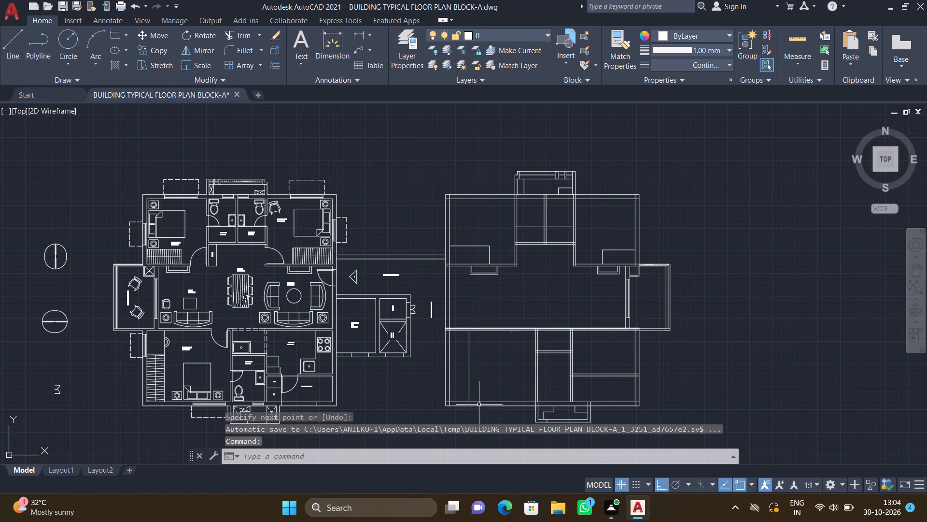
middle_click_drag(453, 374, 424, 325)
scroll(424, 302, "down", 1)
scroll(424, 310, "up", 3)
key("l")
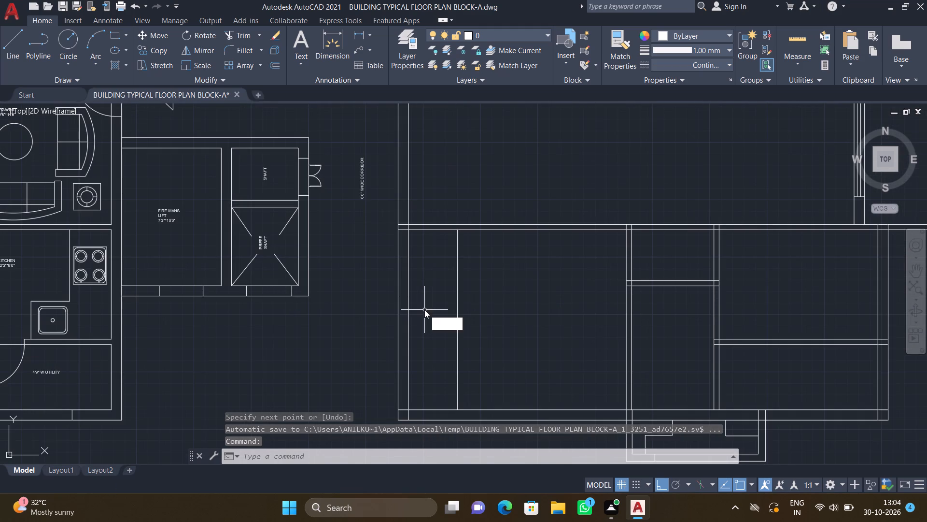
key("Return")
scroll(415, 288, "up", 2)
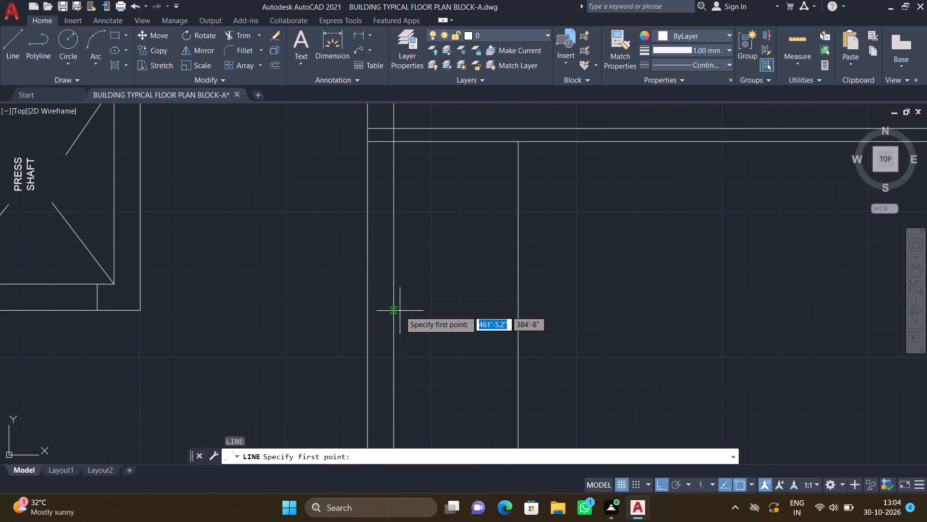
left_click(395, 310)
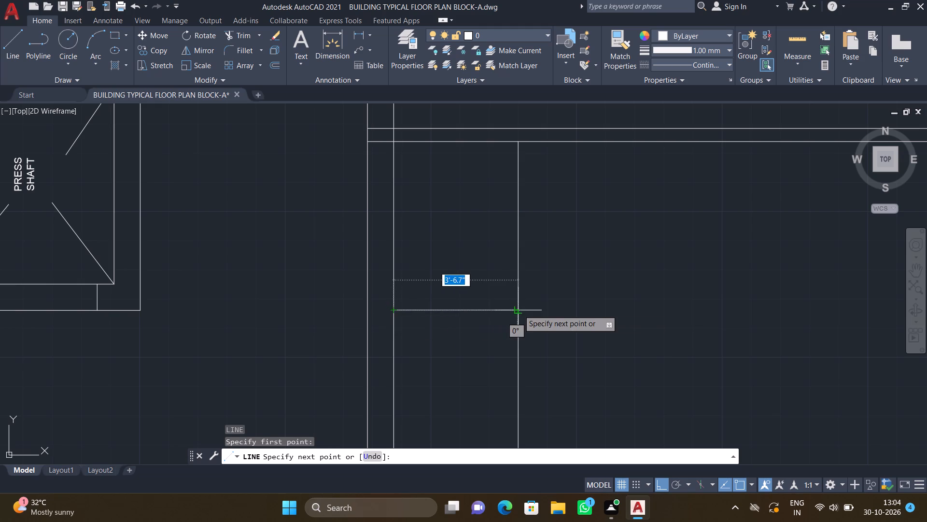
left_click(520, 309)
key("Return")
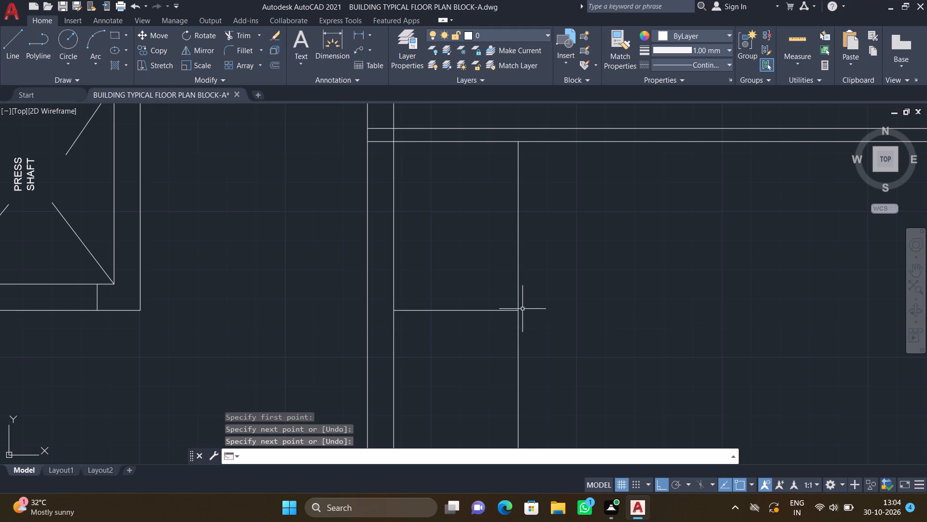
Draw a horizontal line about 5'-8" long across the narrow middle room, wall to wall, slightly above the level of the adjoining lower right partition.
scroll(524, 312, "down", 5)
scroll(512, 307, "up", 1)
middle_click_drag(546, 313, 441, 285)
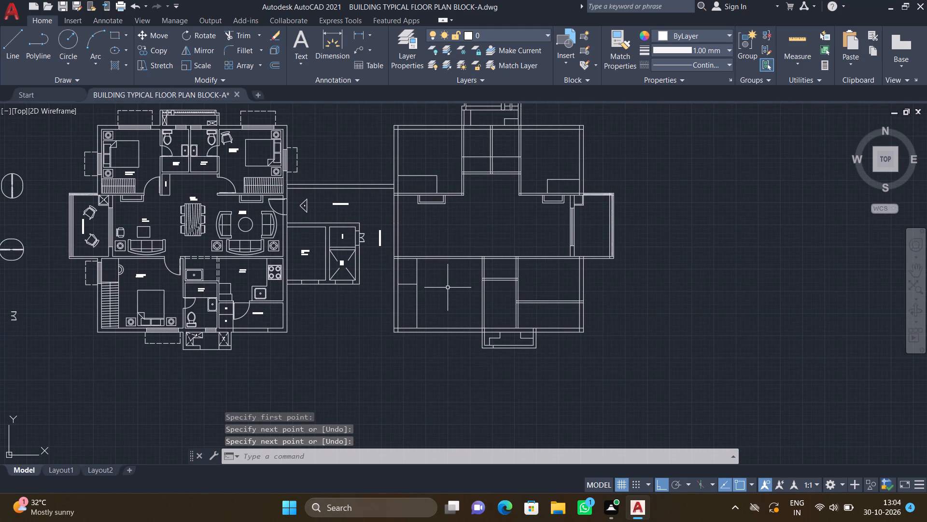
key("l")
key("Return")
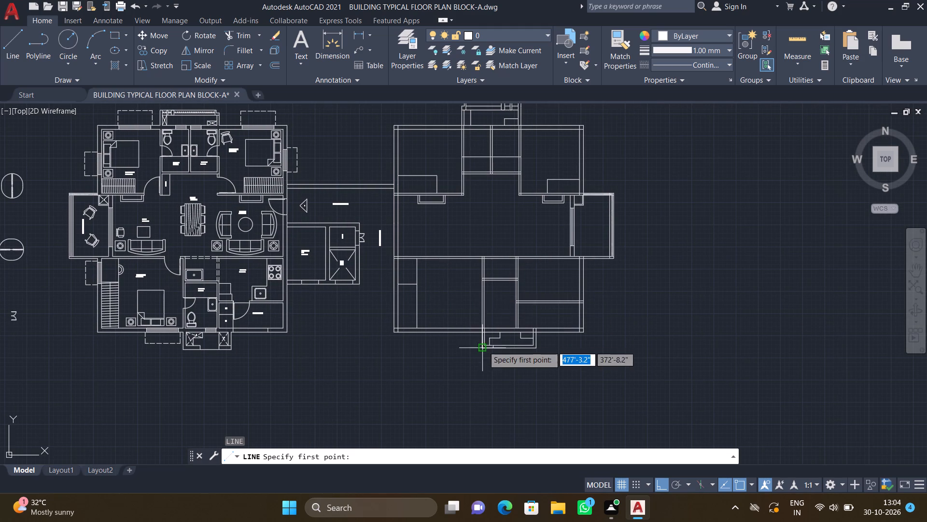
middle_click_drag(475, 333, 422, 263)
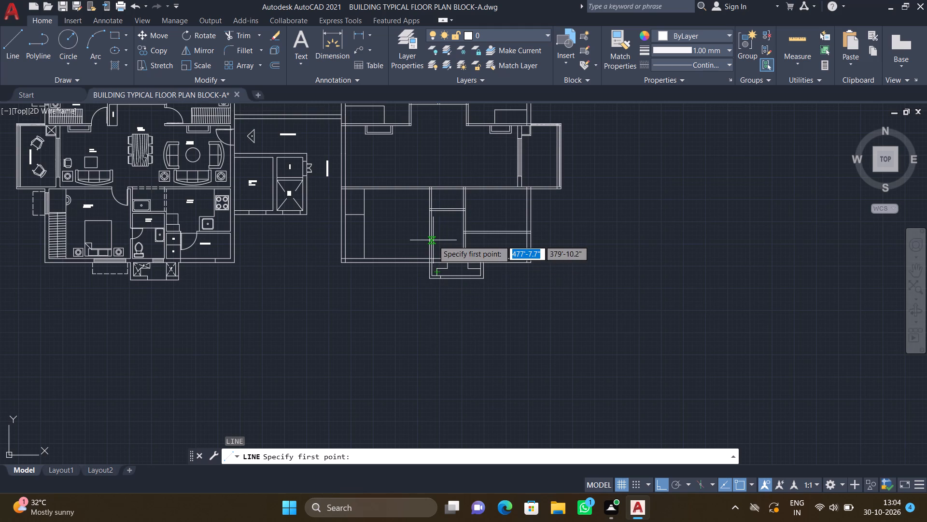
scroll(433, 240, "up", 1)
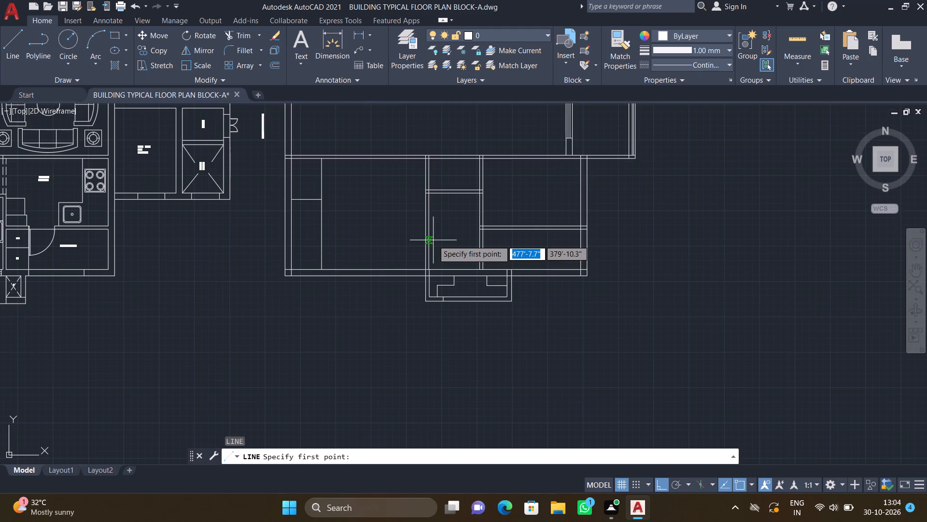
scroll(433, 240, "up", 2)
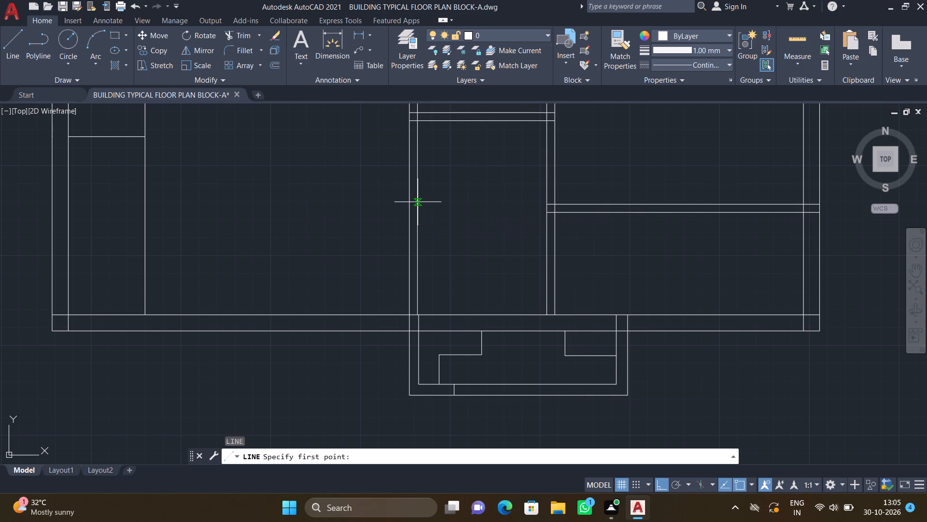
scroll(418, 196, "up", 1)
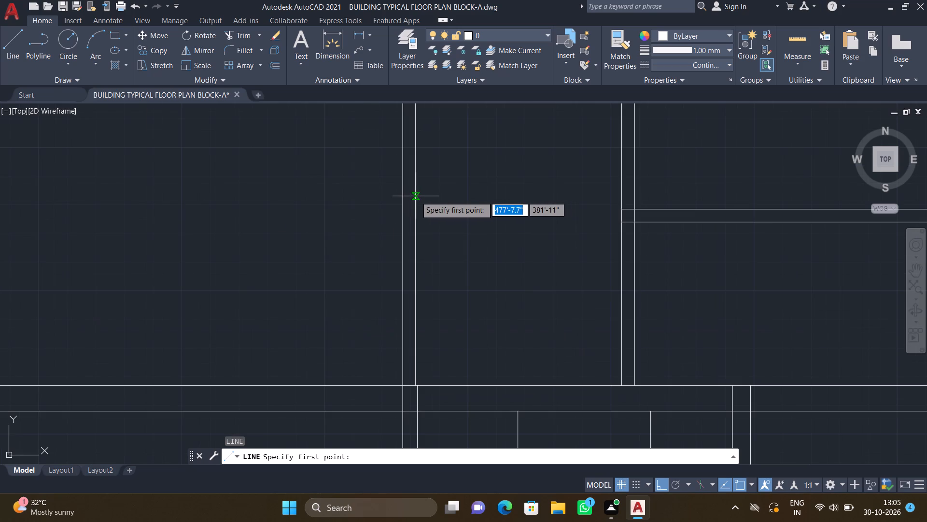
left_click(415, 199)
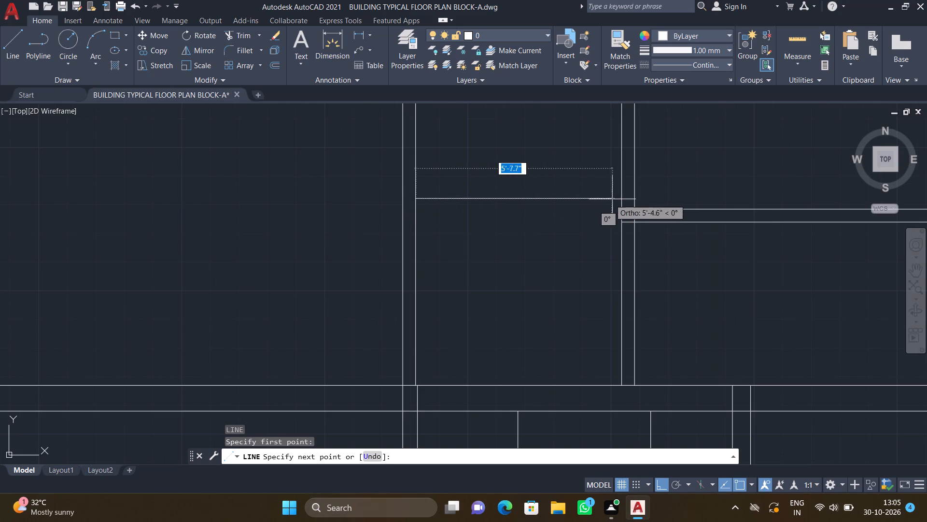
scroll(635, 204, "up", 2)
left_click(596, 191)
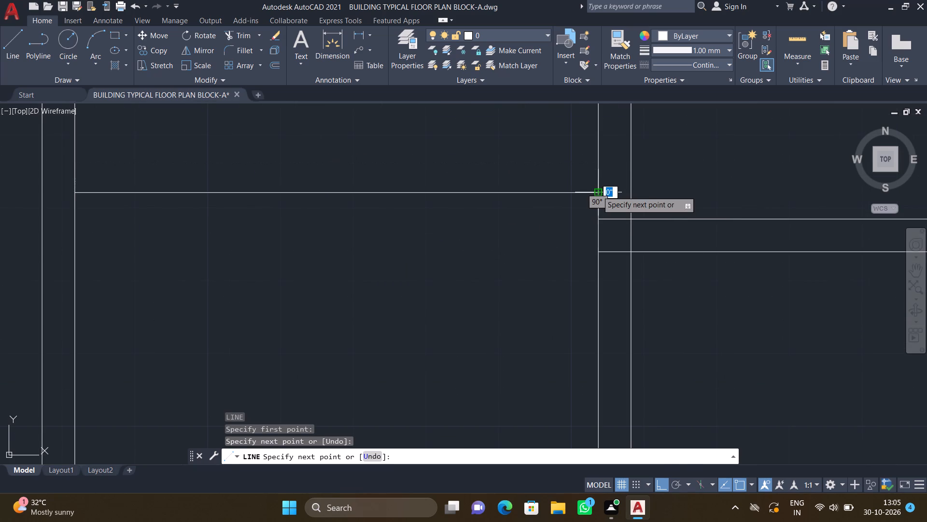
key("Return")
Draw a vertical line about 5'-1" long in the room below the lower right partition, from the partition's upper line to the bottom wall, about 2'-5" from its left wall.
scroll(597, 191, "down", 1)
scroll(566, 217, "down", 2)
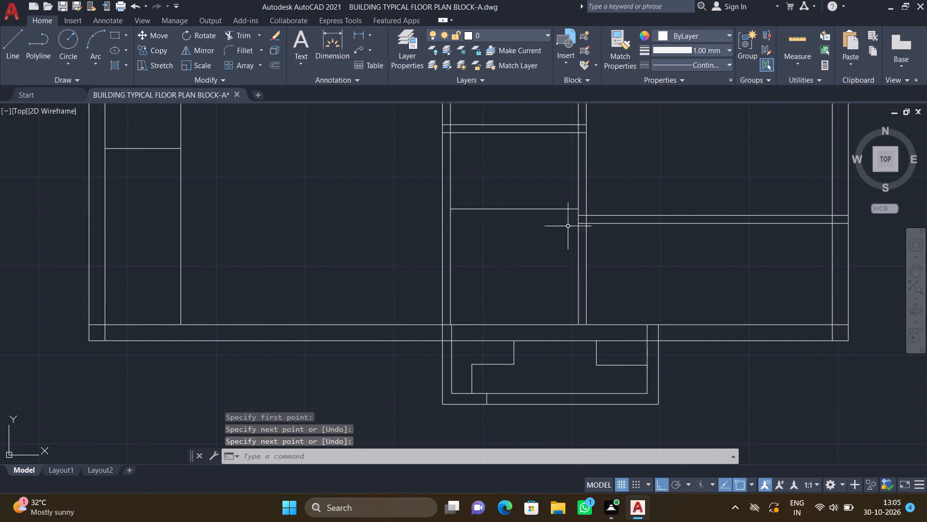
middle_click_drag(545, 232, 538, 232)
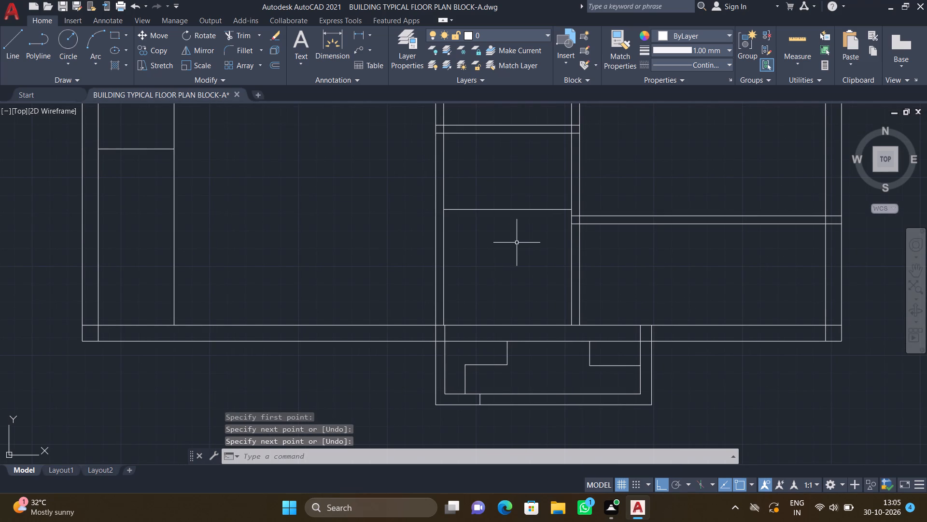
scroll(563, 250, "down", 1)
middle_click_drag(566, 250, 335, 245)
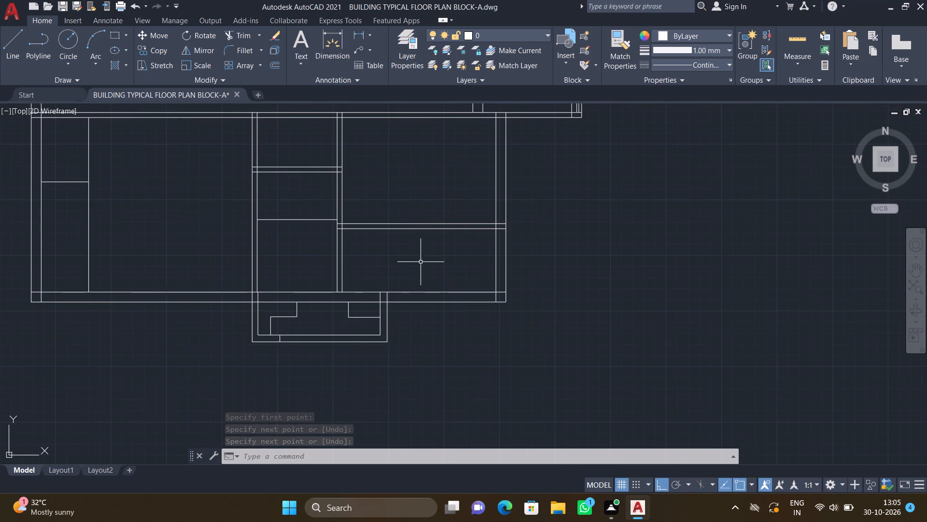
scroll(379, 263, "up", 2)
middle_click_drag(391, 257, 516, 253)
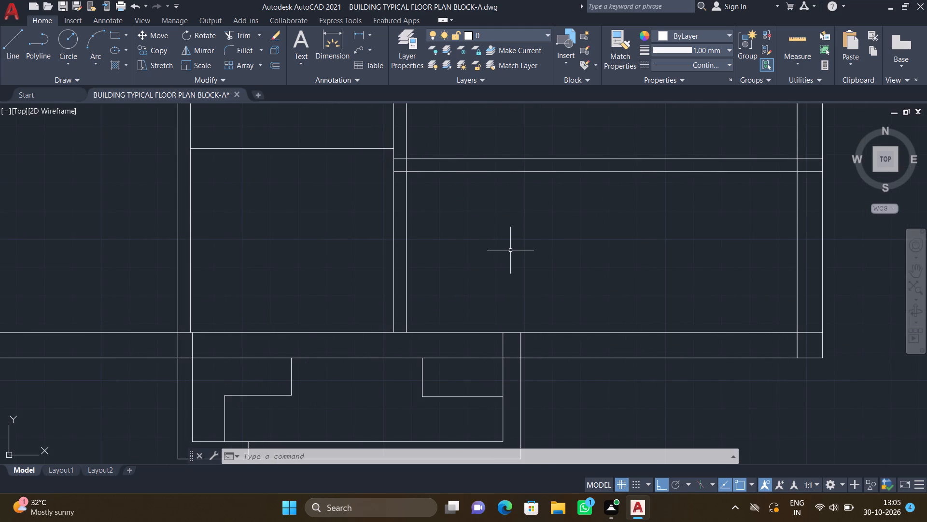
key("l")
key("Return")
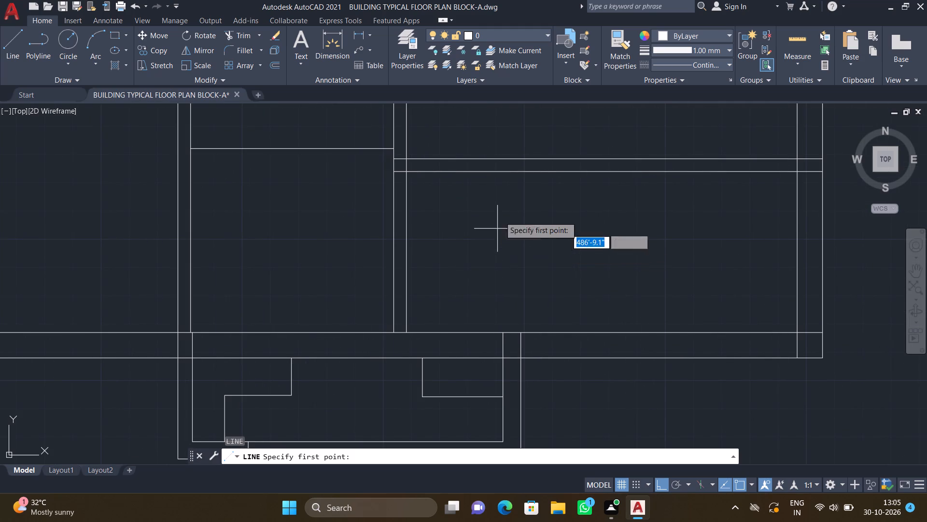
scroll(493, 162, "up", 1)
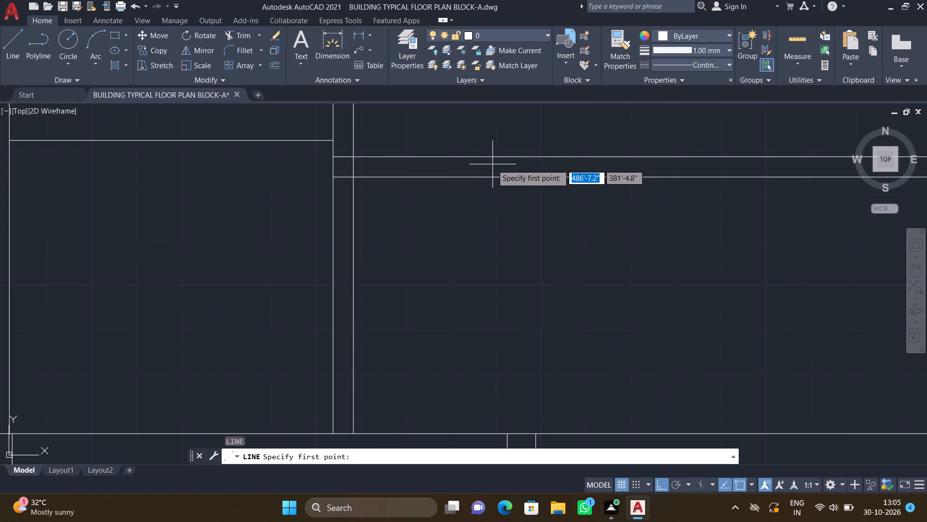
left_click_drag(482, 157, 484, 160)
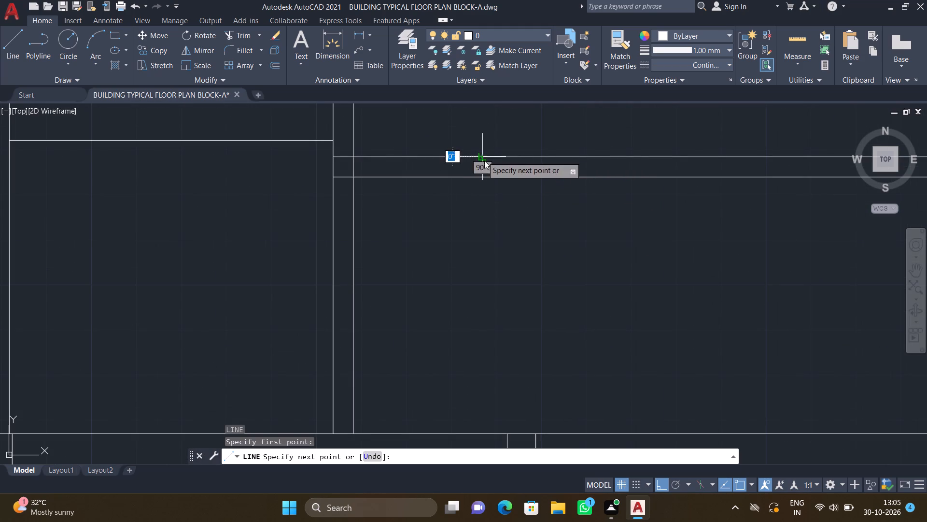
left_click_drag(484, 160, 494, 176)
middle_click_drag(473, 359, 449, 269)
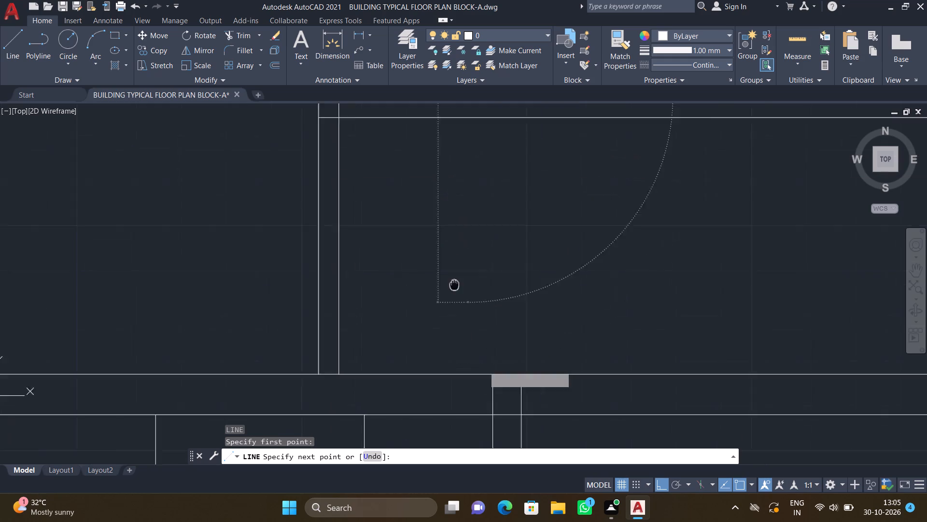
middle_click_drag(449, 269, 445, 262)
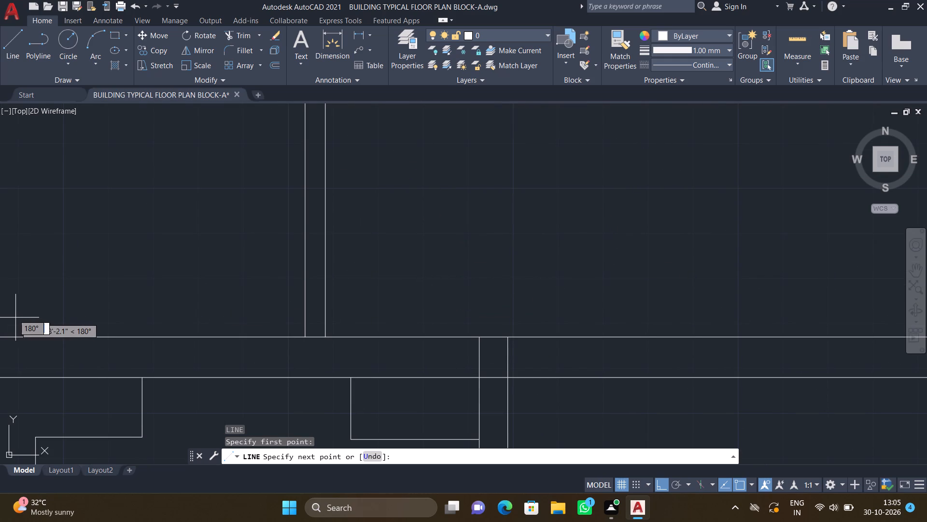
scroll(361, 259, "down", 1)
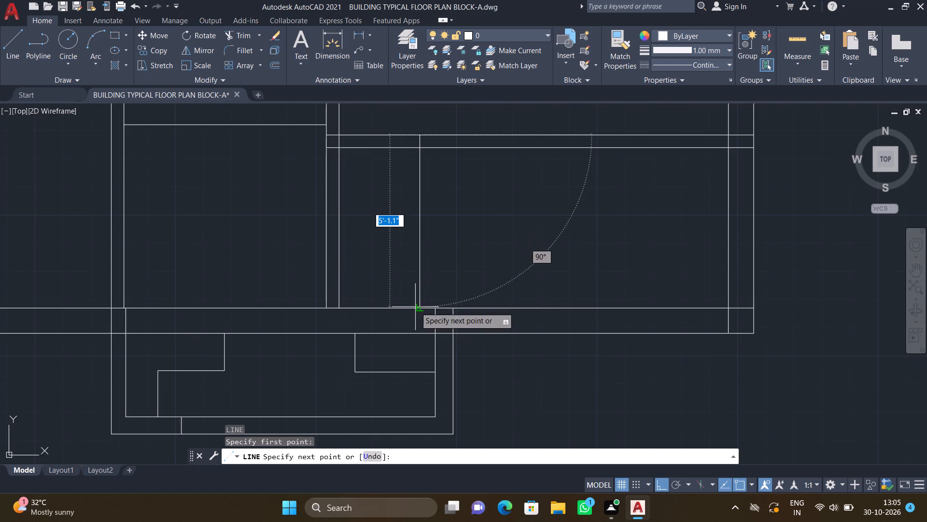
scroll(415, 307, "up", 1)
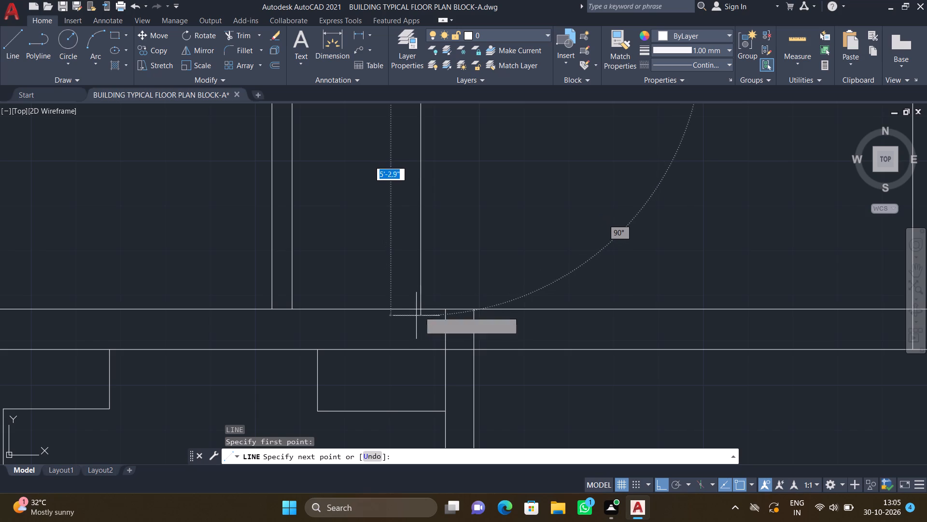
left_click(424, 309)
key("Return")
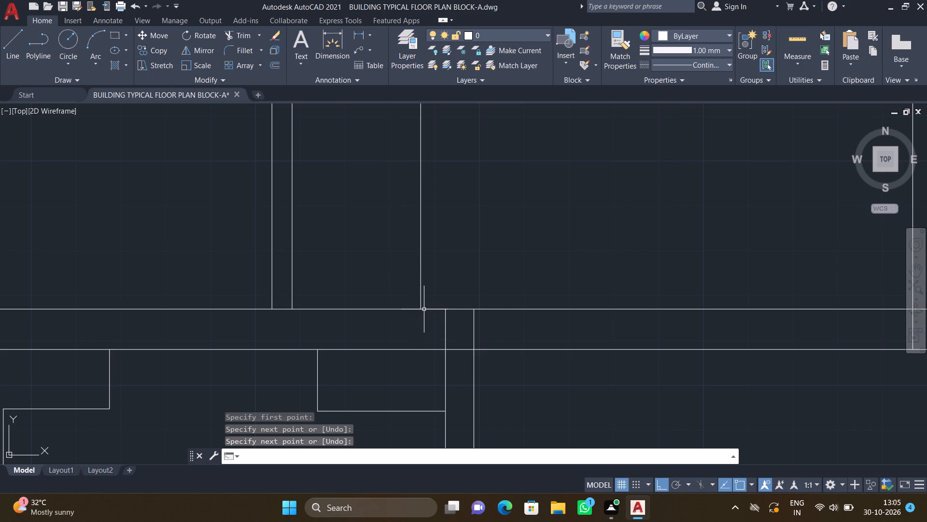
Draw a horizontal line about 2'-5" long from that vertical line's midpoint across the narrow strip to the room's left wall.
scroll(435, 305, "down", 3)
middle_click_drag(432, 276, 516, 273)
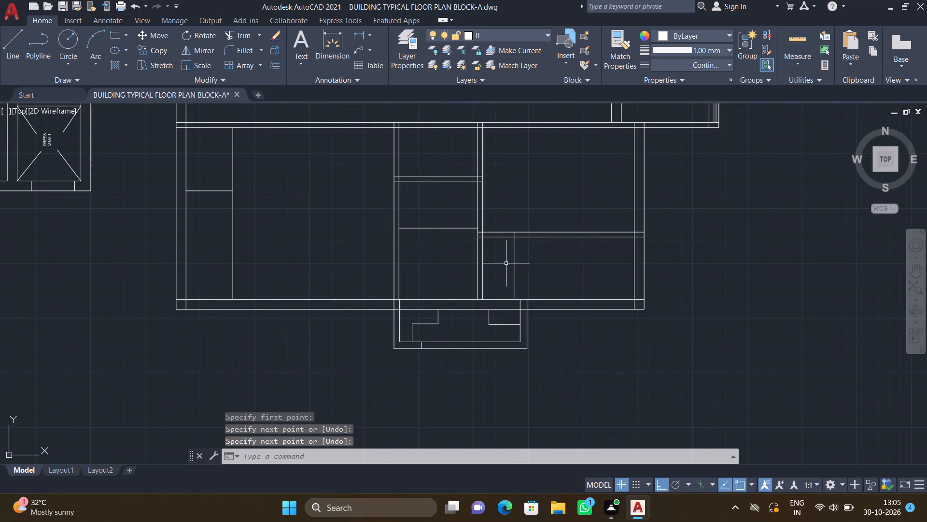
scroll(506, 263, "up", 2)
key("l")
key("Return")
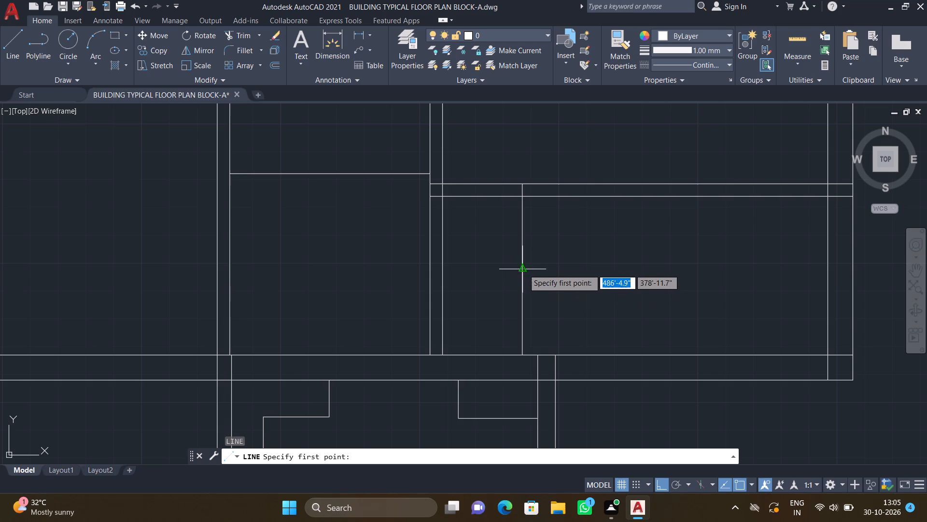
left_click(522, 270)
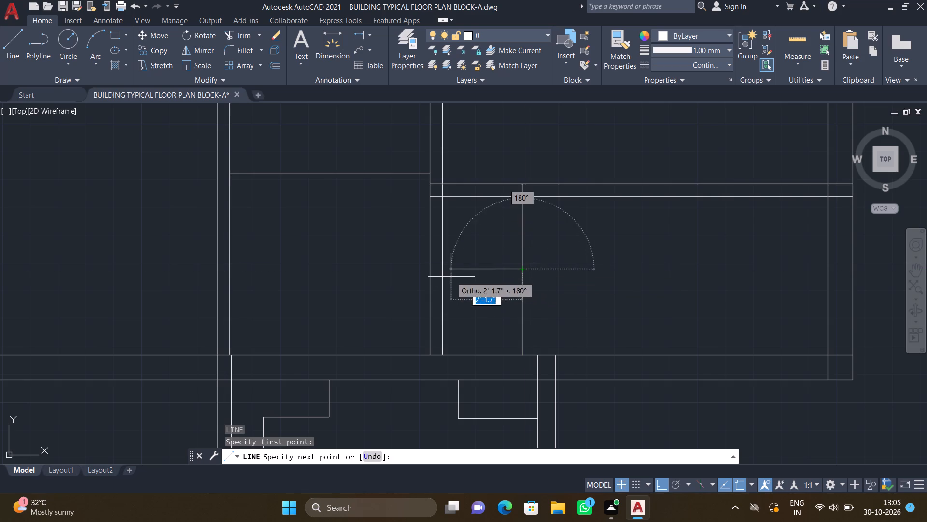
scroll(444, 276, "up", 1)
left_click(442, 262)
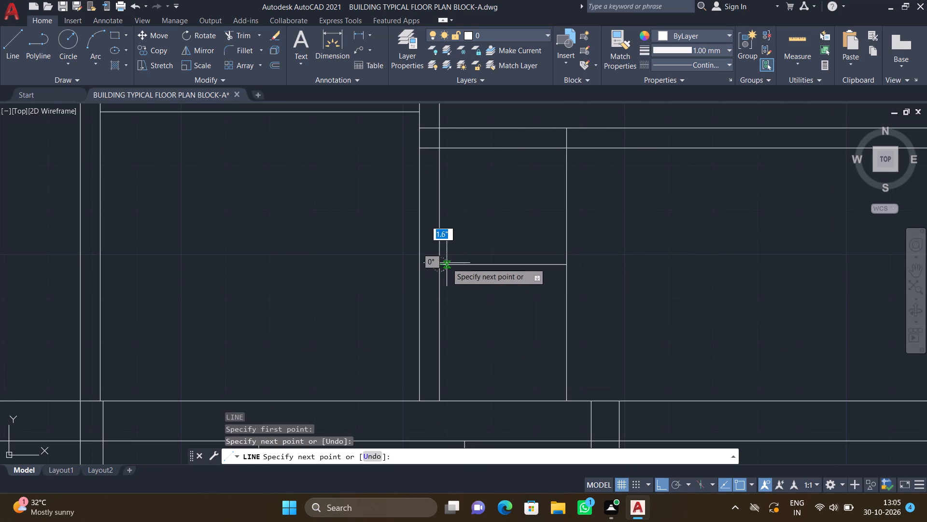
key("Return")
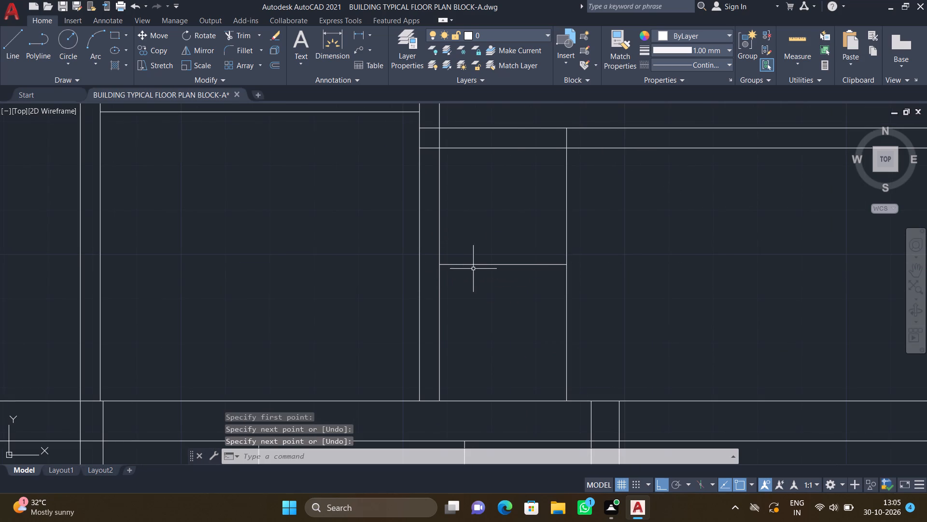
Draw a box outline about 1'-2" high and 2'-3" wide above the lower right partition, in the corner against the room's left wall.
scroll(478, 269, "down", 2)
middle_click_drag(543, 245, 503, 329)
scroll(571, 220, "down", 1)
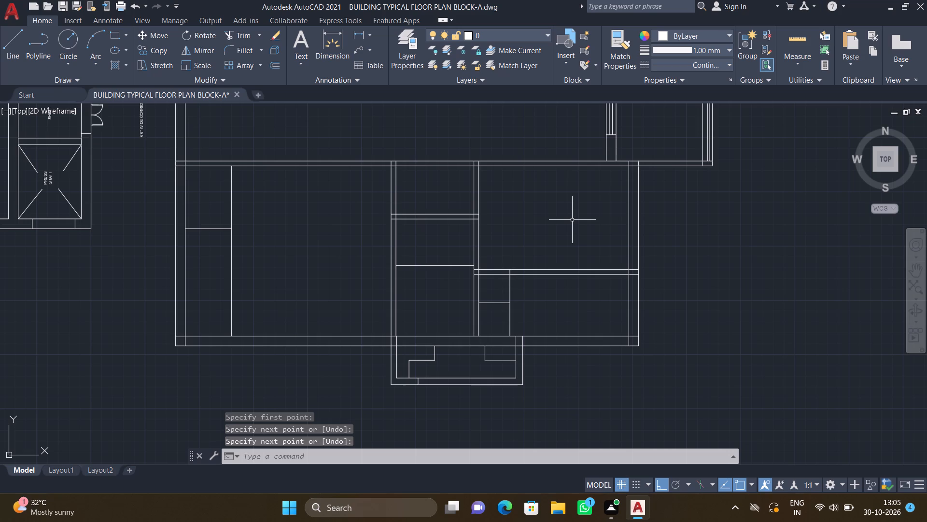
key("l")
key("Return")
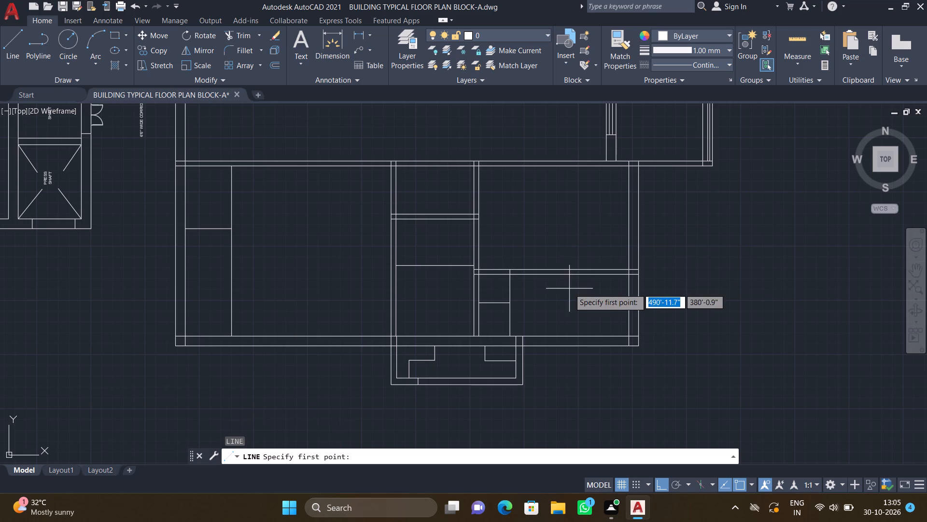
scroll(521, 261, "up", 2)
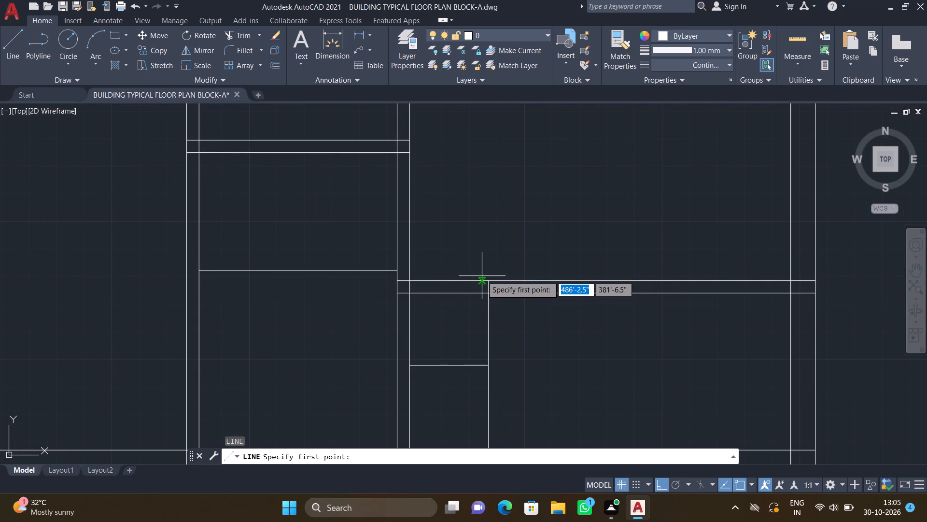
scroll(482, 276, "up", 2)
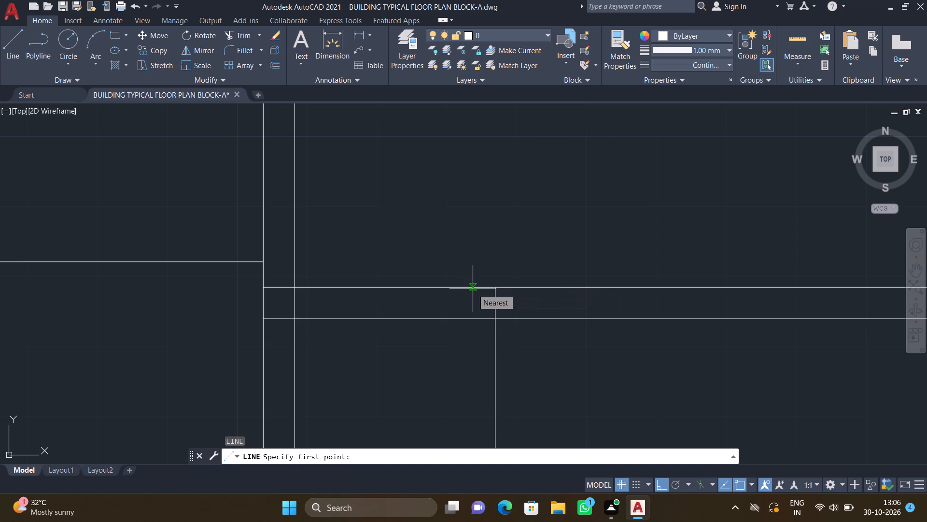
scroll(473, 289, "up", 2)
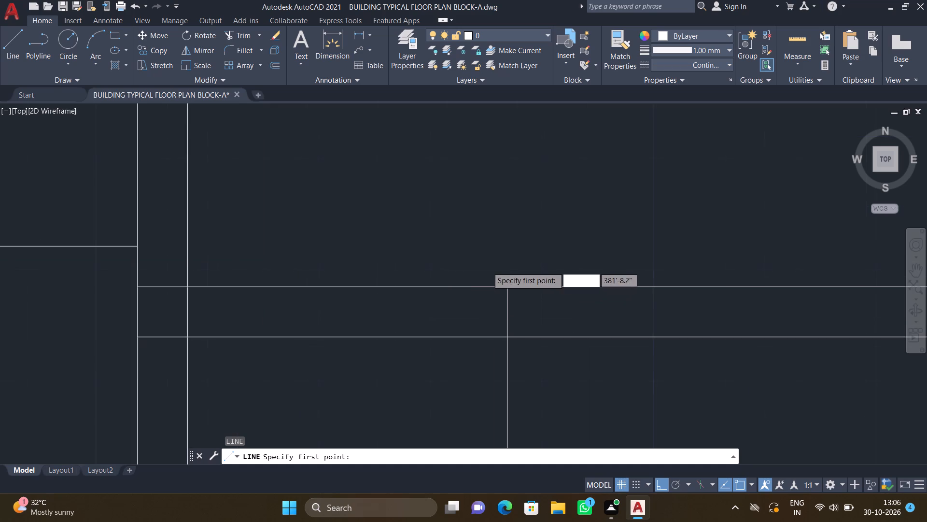
left_click_drag(482, 297, 482, 293)
scroll(505, 222, "down", 2)
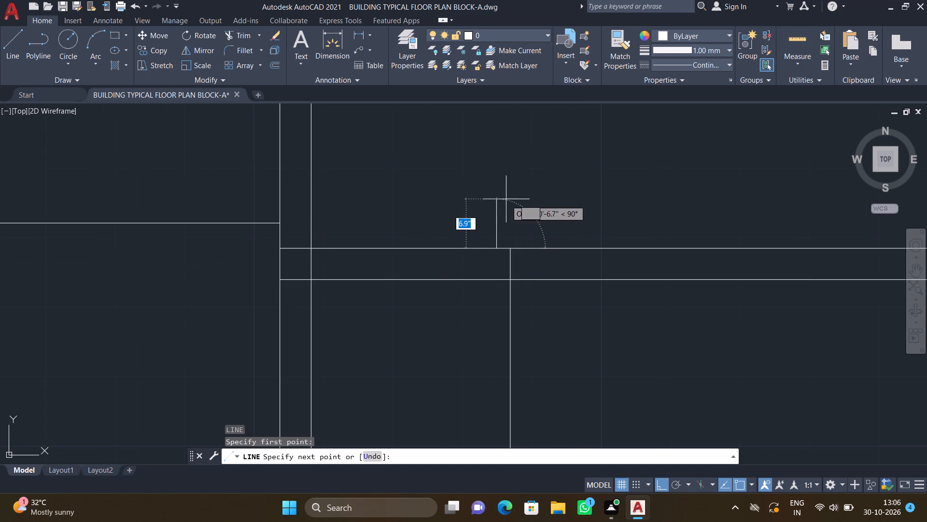
middle_click_drag(498, 171, 492, 271)
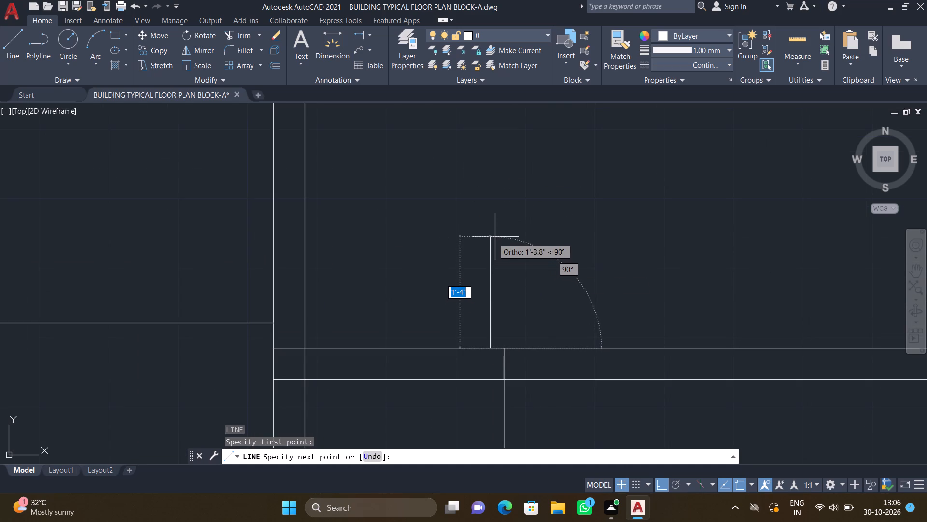
scroll(494, 236, "up", 1)
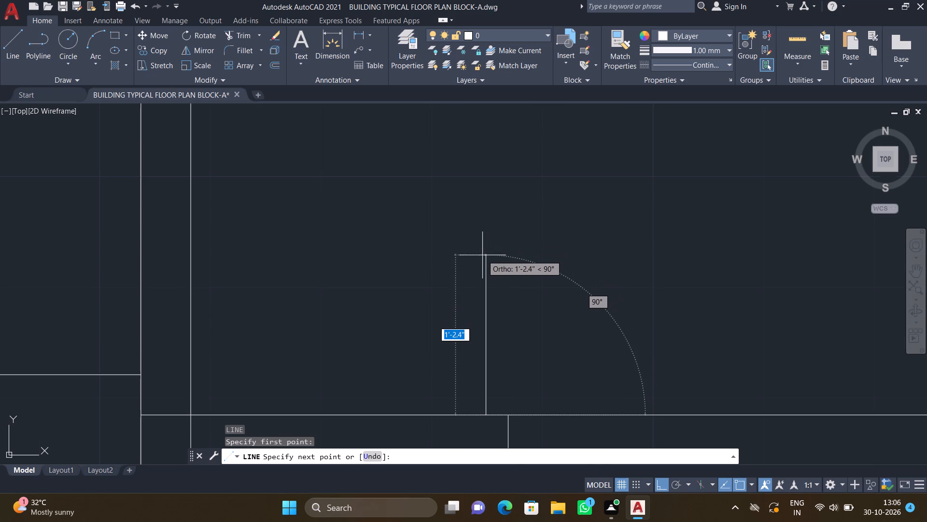
left_click(486, 254)
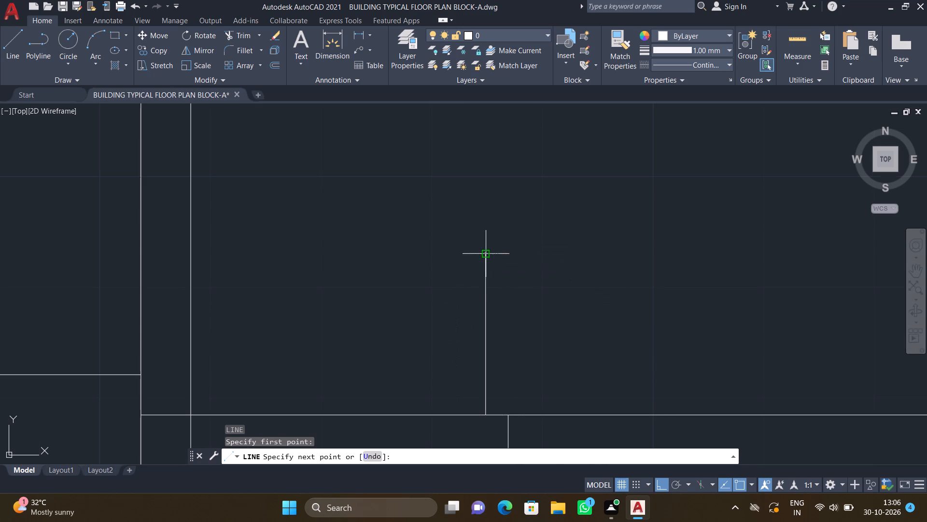
scroll(378, 297, "down", 2)
middle_click_drag(364, 299, 461, 265)
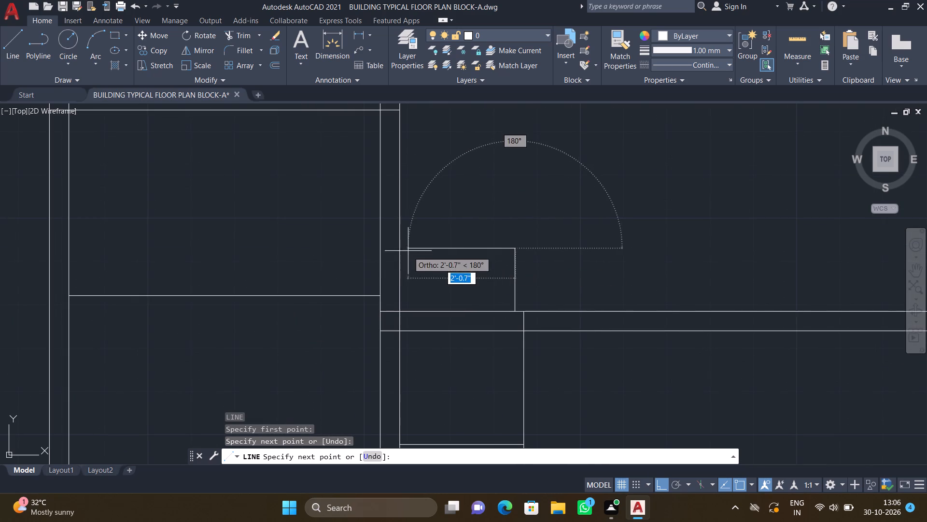
scroll(393, 250, "up", 1)
left_click(400, 249)
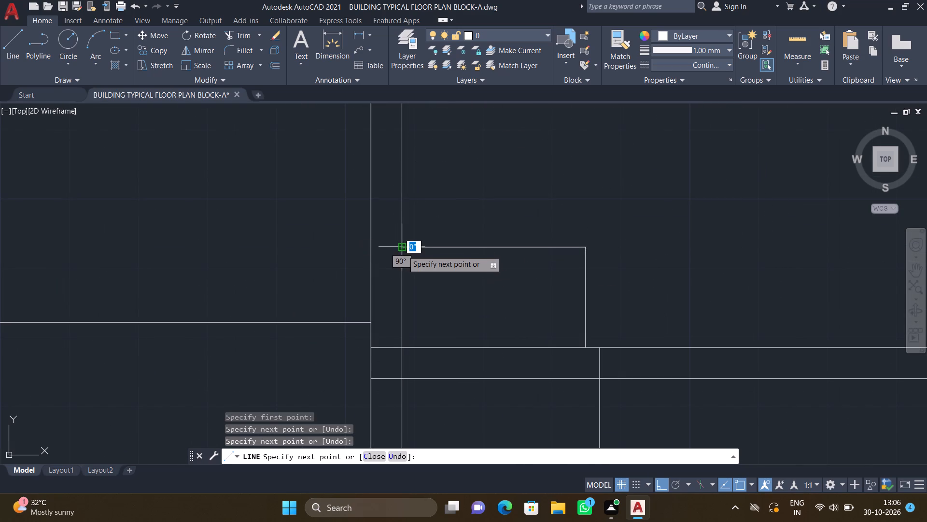
key("Return")
Draw a second outline on top of that corner box, about 1'-5" high and 2'-1" wide, ending at the room's left wall.
key("l")
key("Return")
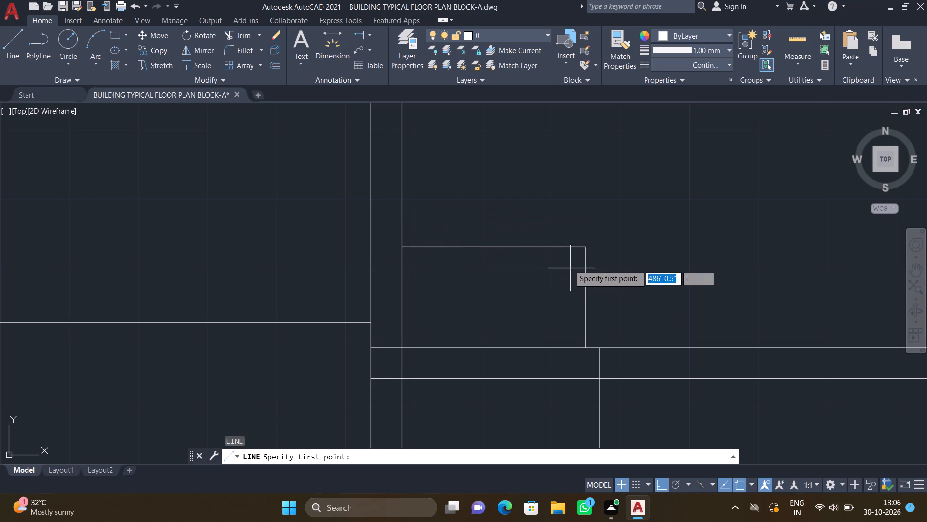
scroll(571, 246, "up", 2)
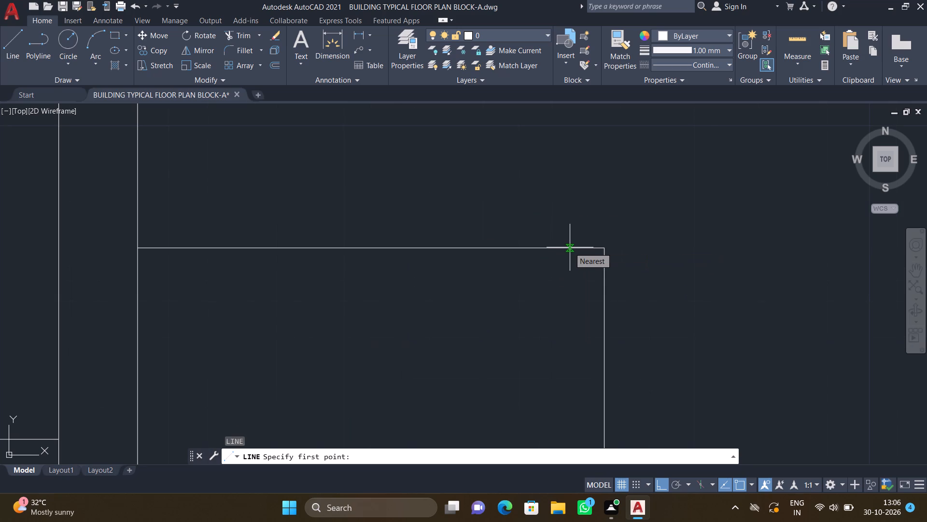
left_click(574, 248)
scroll(596, 200, "down", 2)
middle_click_drag(577, 161, 535, 253)
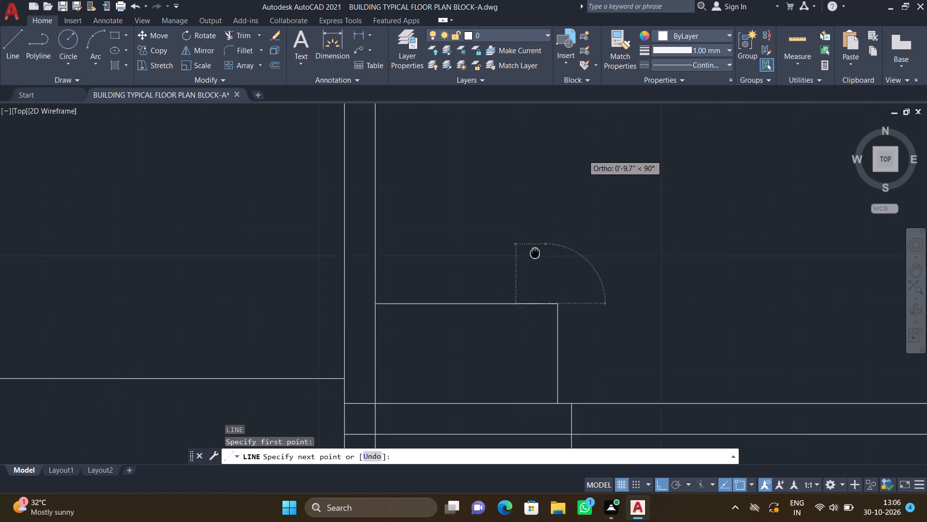
middle_click_drag(535, 253, 537, 254)
scroll(551, 189, "up", 1)
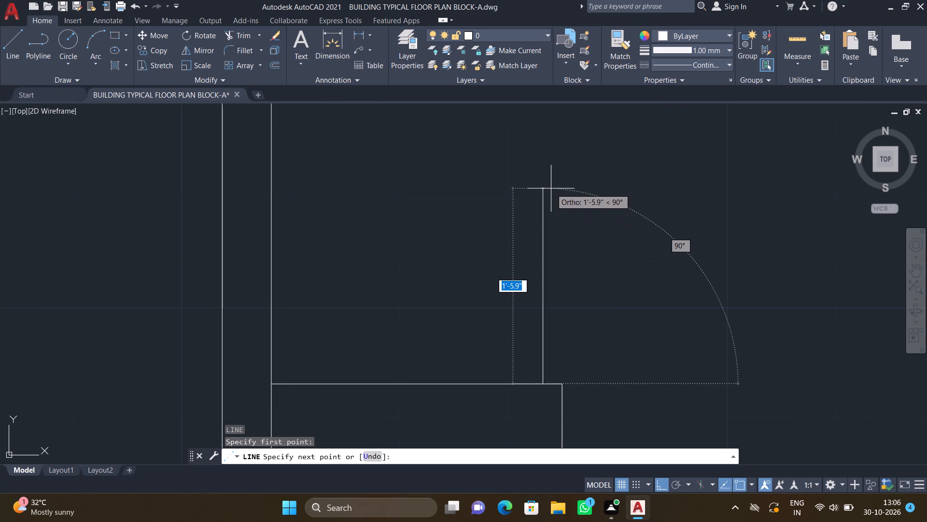
scroll(543, 195, "down", 1)
left_click(542, 195)
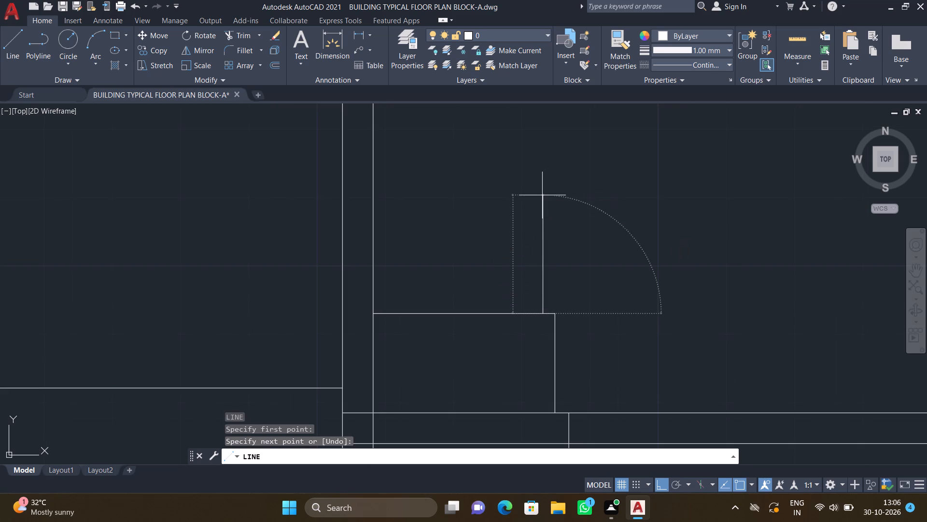
scroll(383, 197, "up", 2)
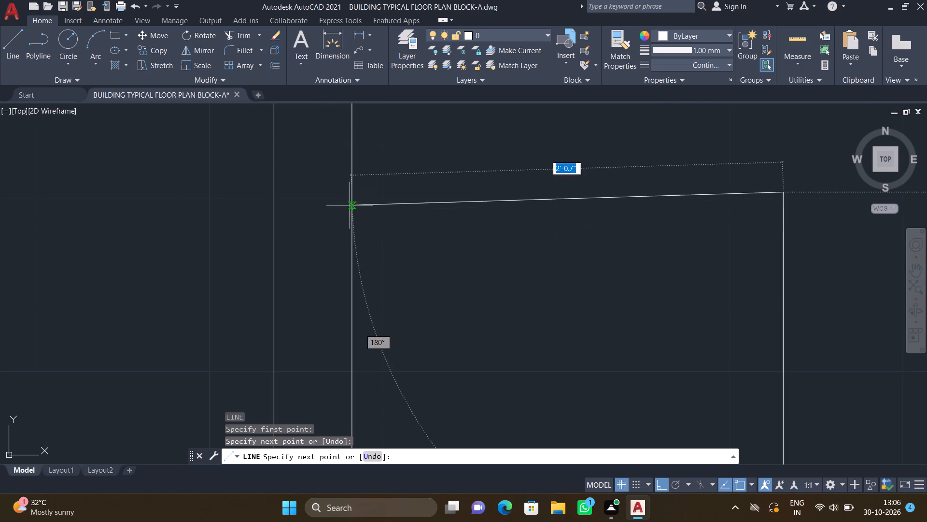
left_click(351, 191)
key("Return")
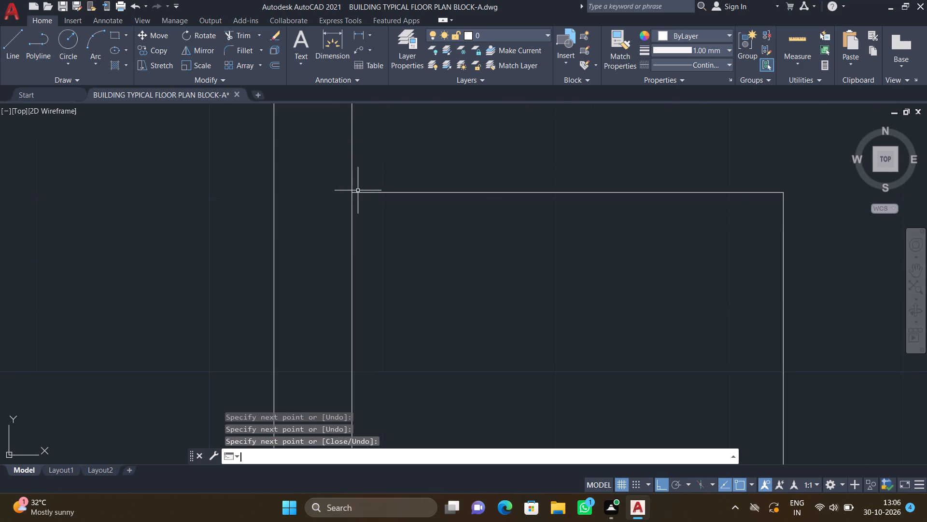
Draw a stepped outline from the lower right partition, about 6' from the room's left wall: up 2'-9", right 2'-8", up 5'-2" to the upper wall.
scroll(363, 201, "down", 3)
middle_click_drag(497, 289, 347, 246)
scroll(380, 236, "down", 2)
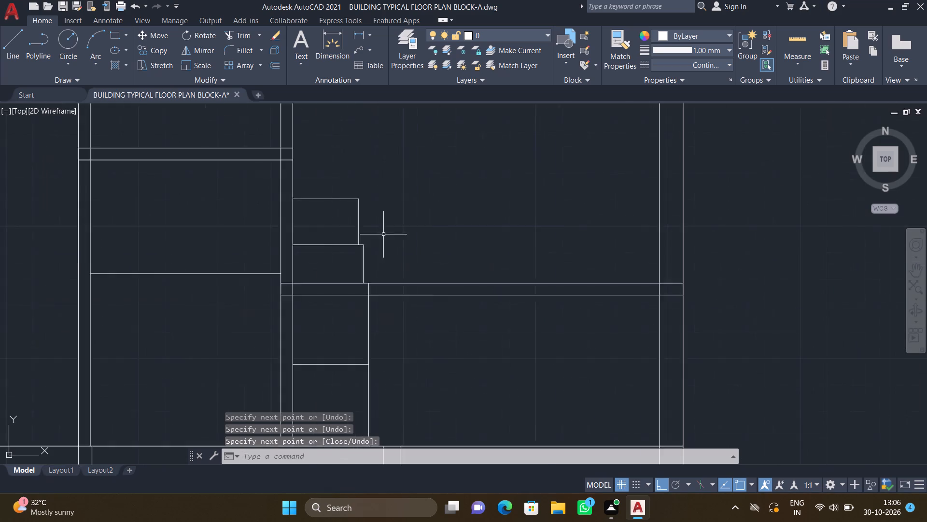
key("l")
key("Return")
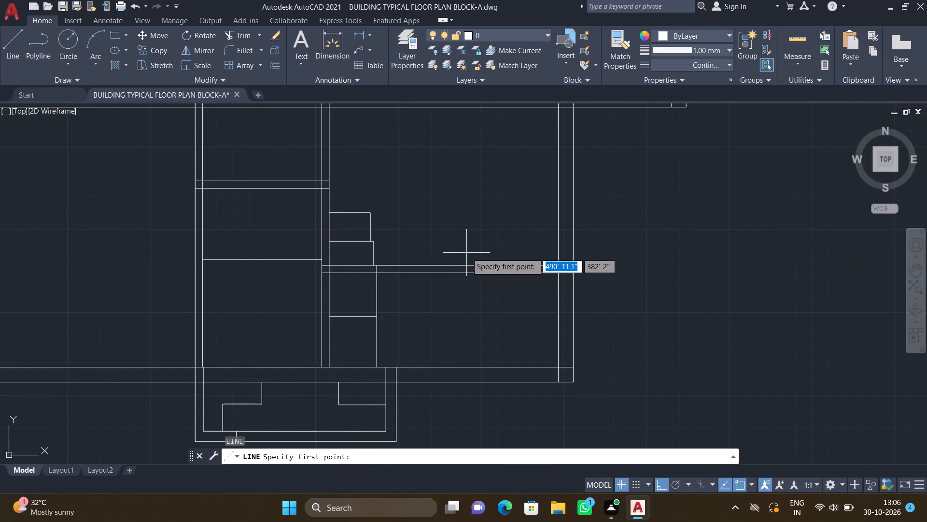
middle_click_drag(491, 299, 546, 300)
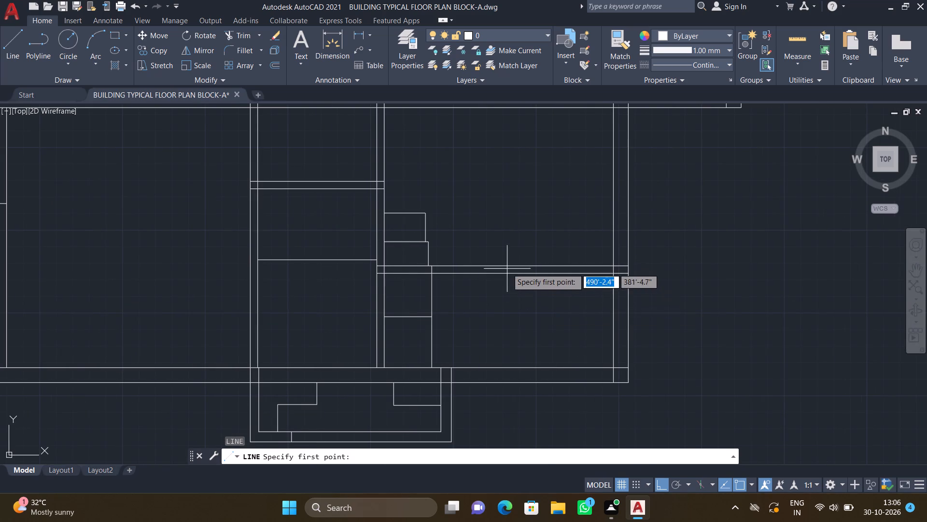
scroll(501, 262, "up", 1)
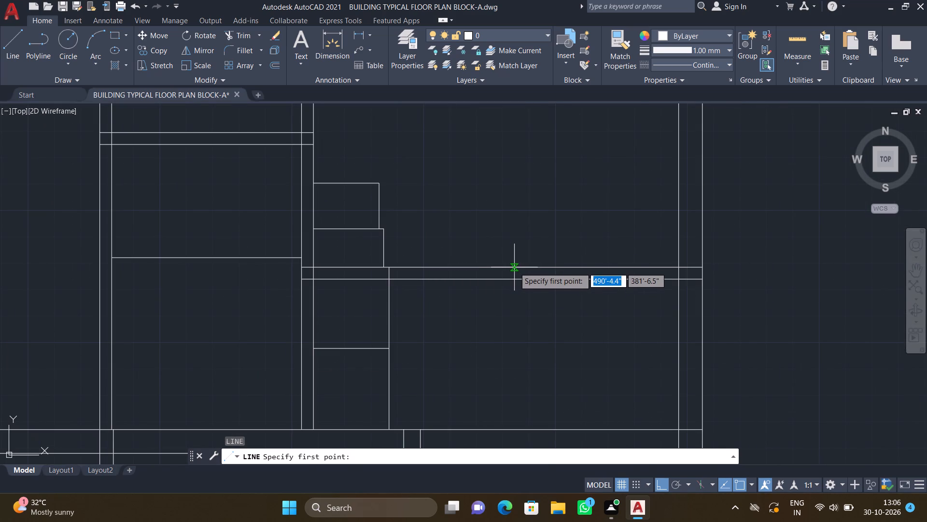
left_click(502, 267)
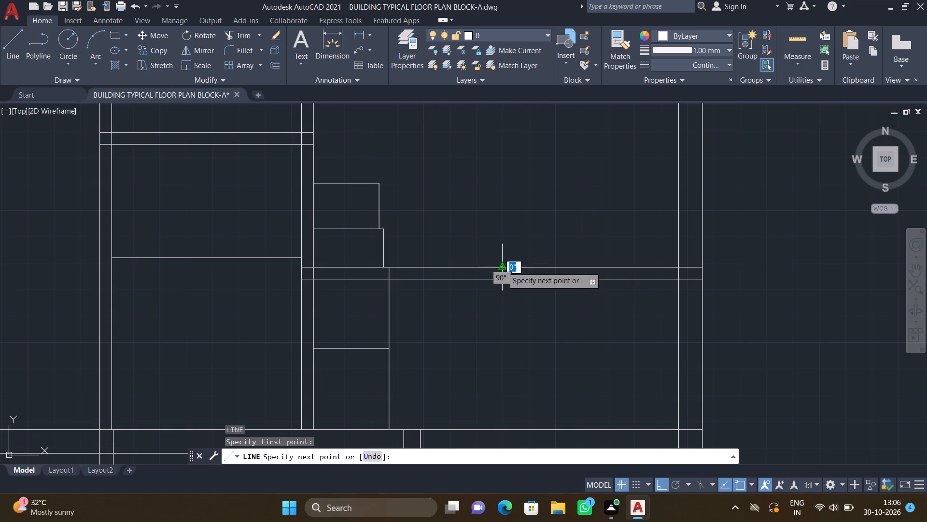
middle_click_drag(521, 203, 514, 304)
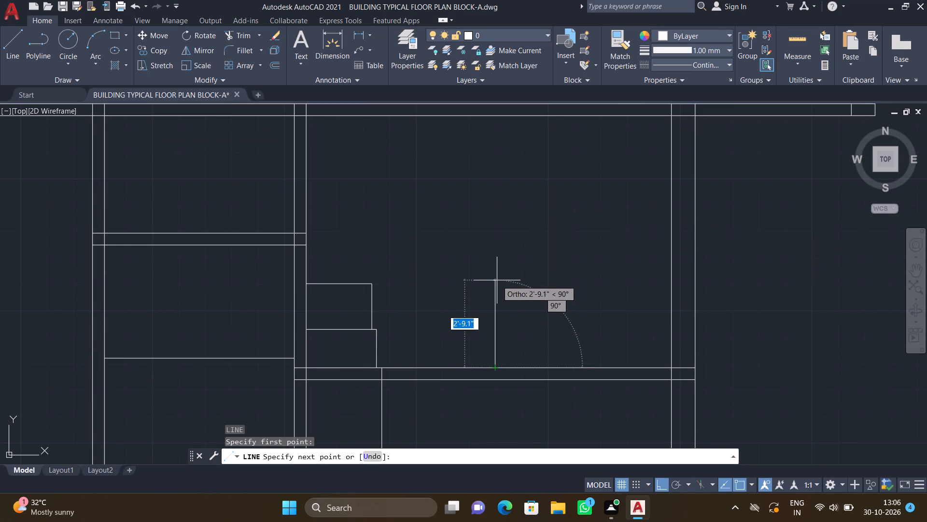
left_click(497, 280)
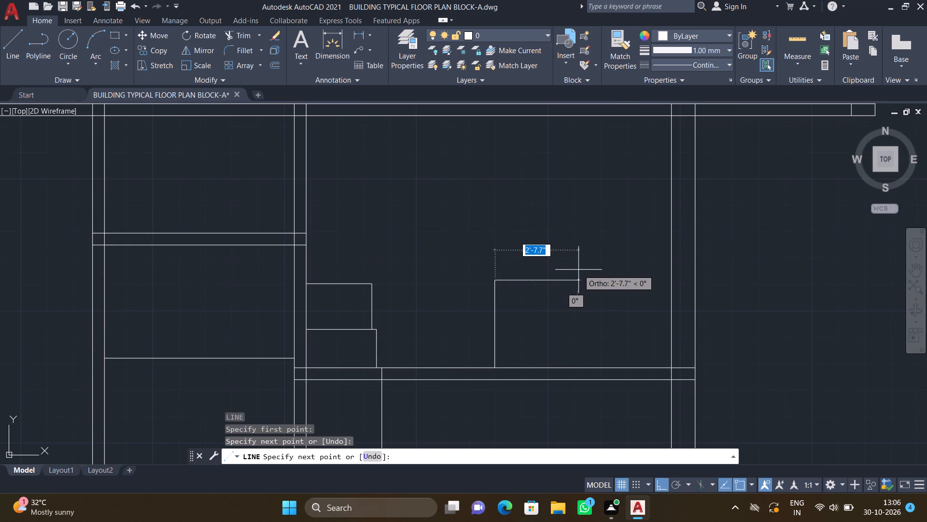
left_click(581, 270)
scroll(595, 199, "down", 1)
middle_click_drag(590, 202, 589, 215)
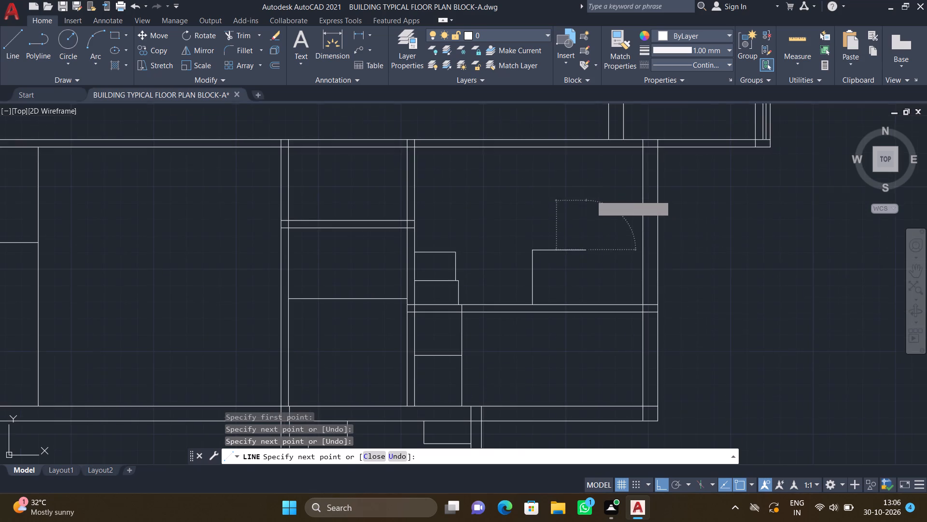
middle_click_drag(589, 215, 587, 280)
scroll(586, 233, "up", 1)
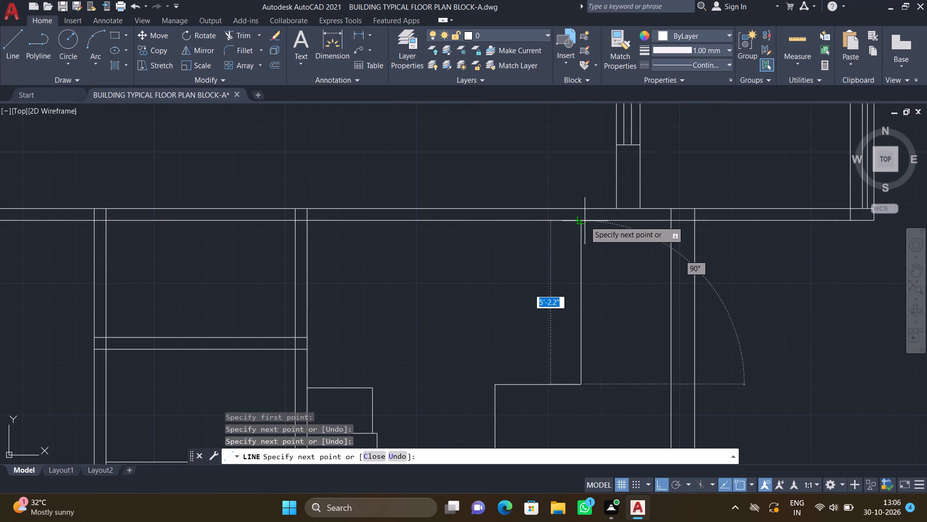
left_click(581, 223)
scroll(581, 223, "up", 1)
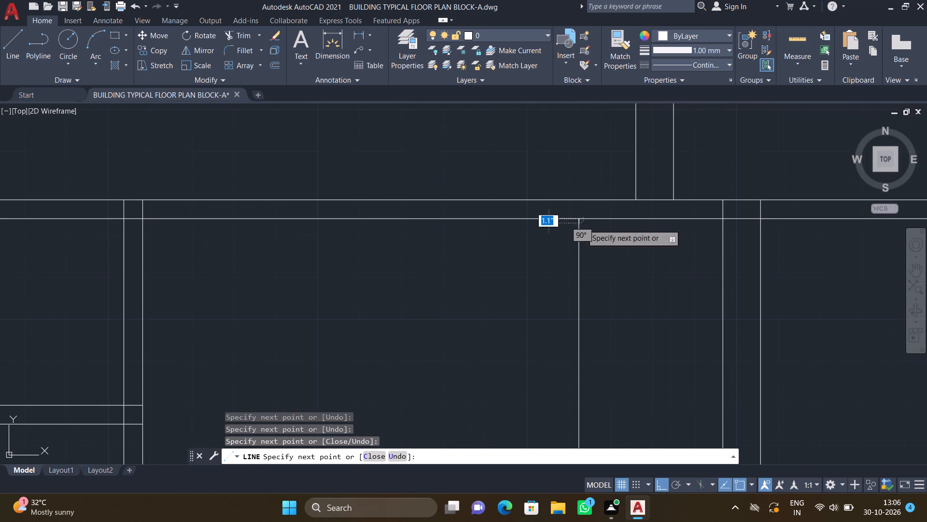
key("Return")
Trim the wall lines above the small lower middle room and along its right side down to the short cross partition, opening it up.
scroll(612, 243, "down", 4)
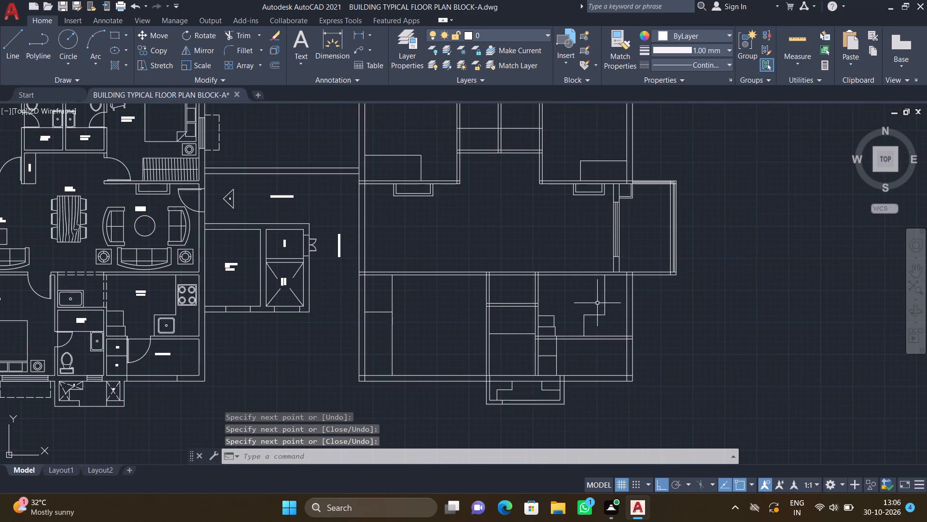
middle_click_drag(557, 327, 608, 308)
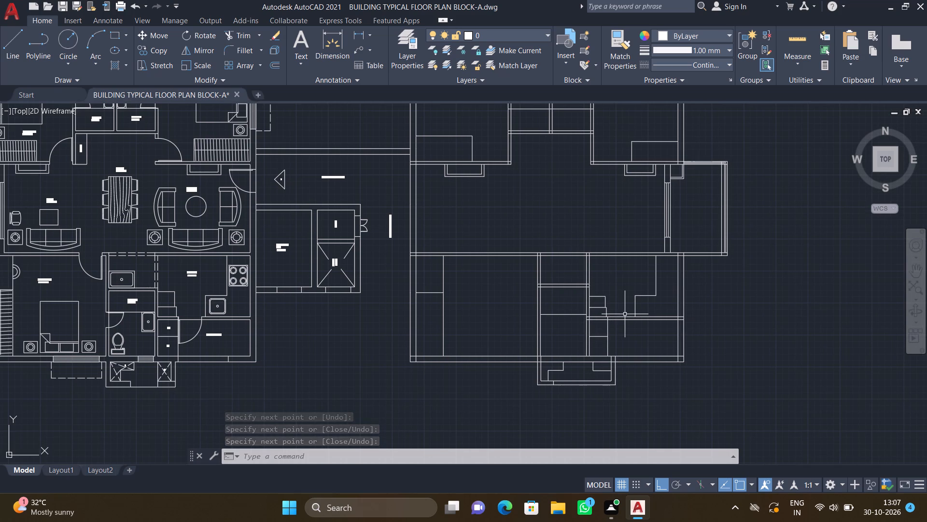
scroll(606, 333, "down", 1)
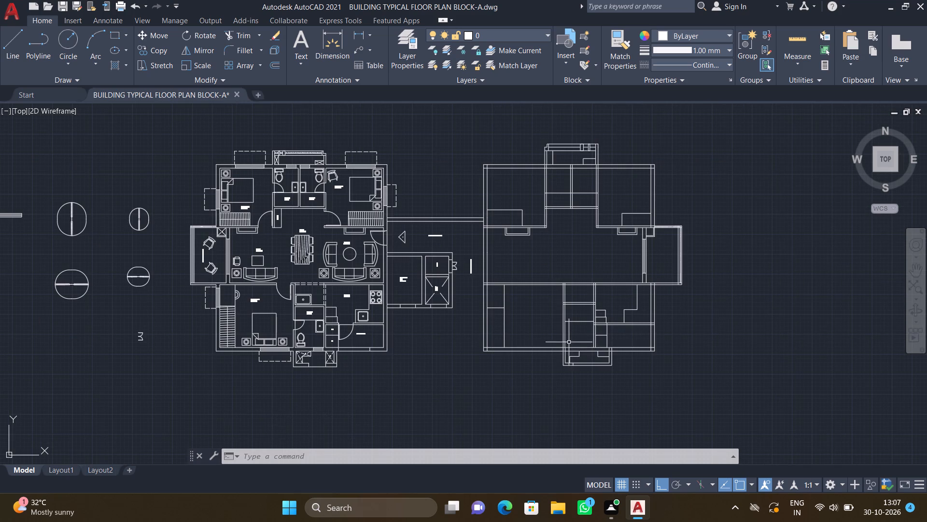
middle_click_drag(569, 313, 554, 361)
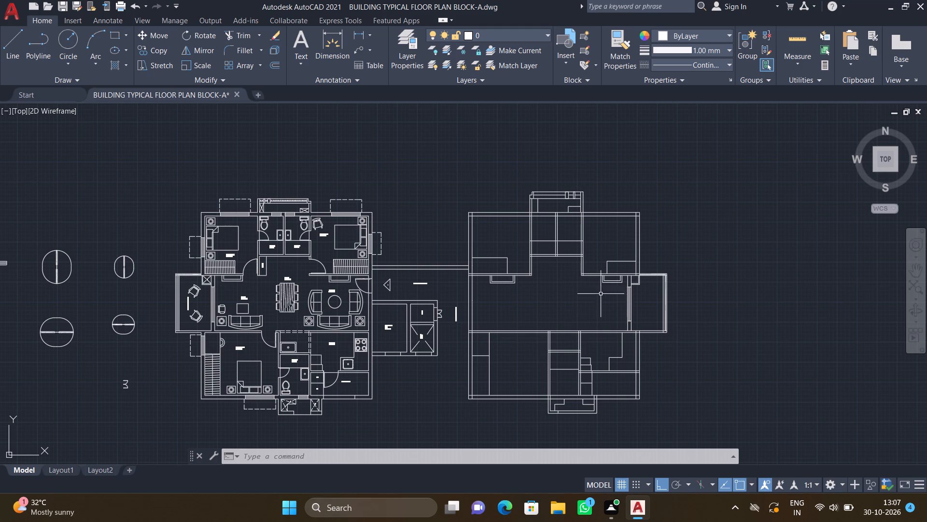
middle_click_drag(589, 311, 574, 285)
scroll(564, 319, "up", 2)
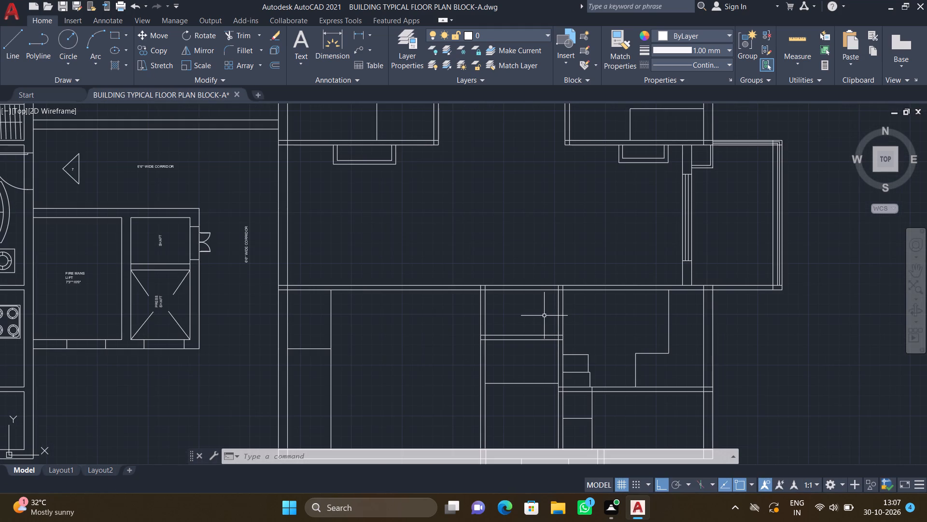
type("tr")
key("Return")
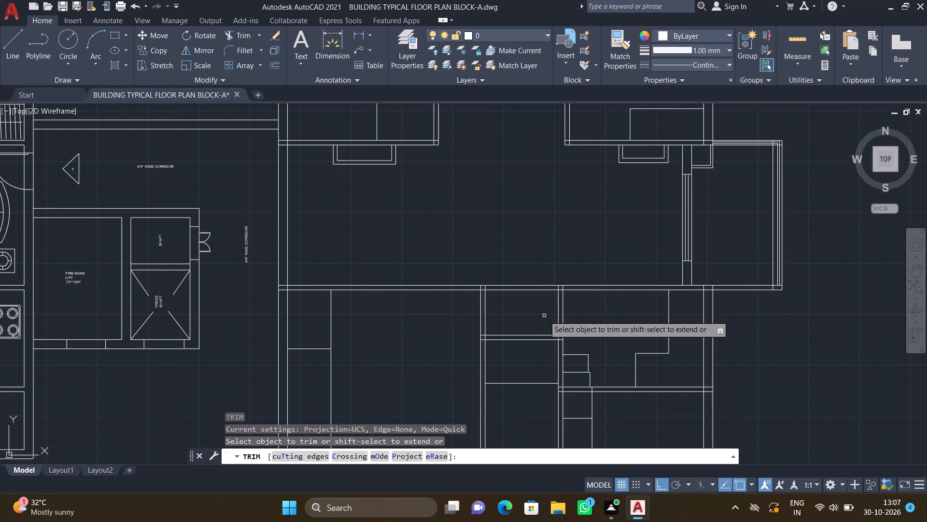
left_click_drag(514, 276, 514, 277)
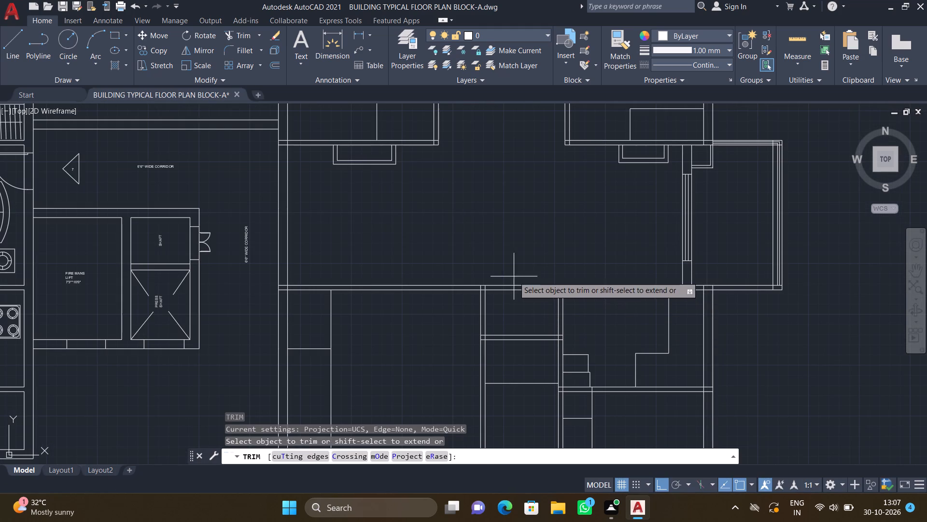
left_click_drag(514, 277, 521, 307)
scroll(557, 319, "up", 2)
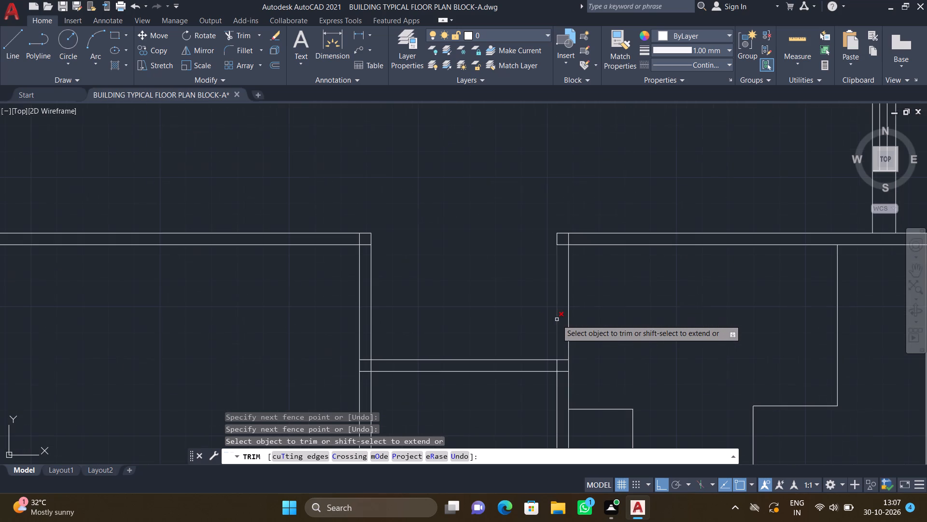
left_click_drag(533, 315, 603, 310)
key("Return")
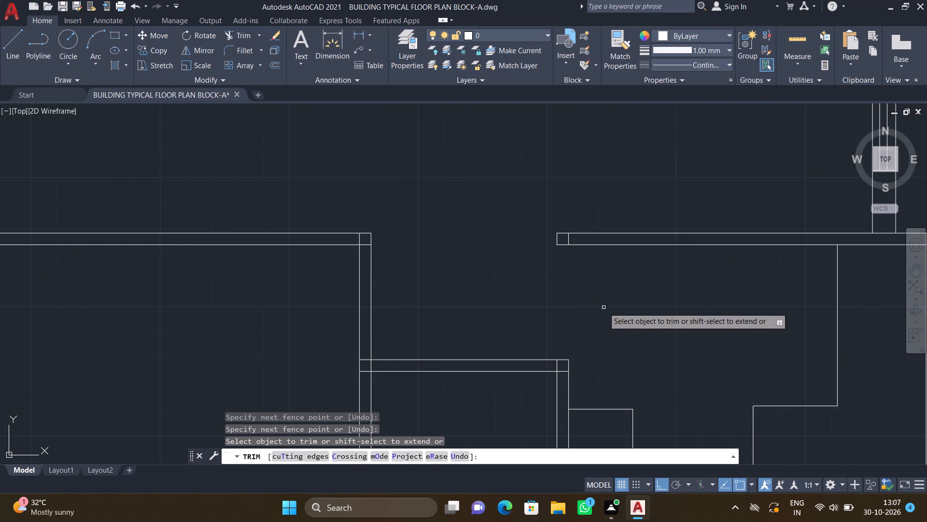
With Ortho off, draw a slightly slanted, near-vertical line about 3' long inside the left end of the upper left room's corner box.
scroll(573, 323, "down", 3)
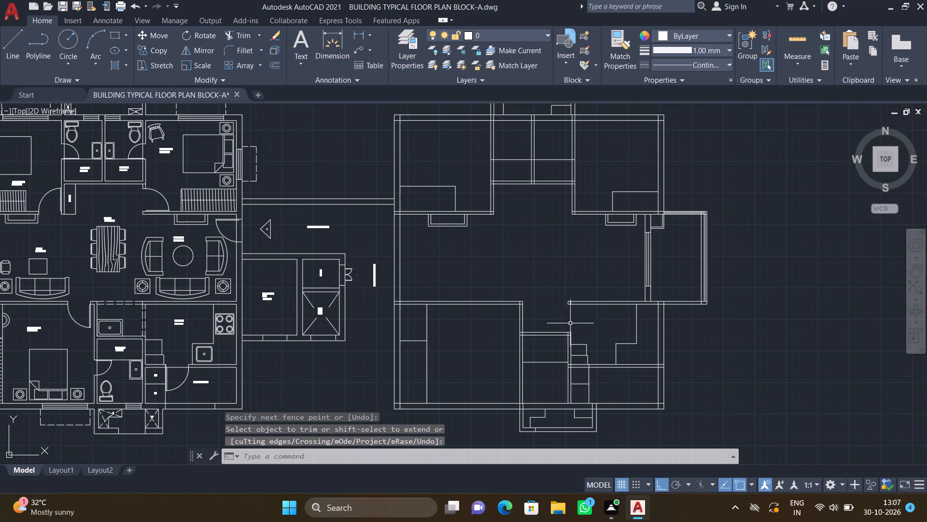
middle_click_drag(588, 314, 576, 373)
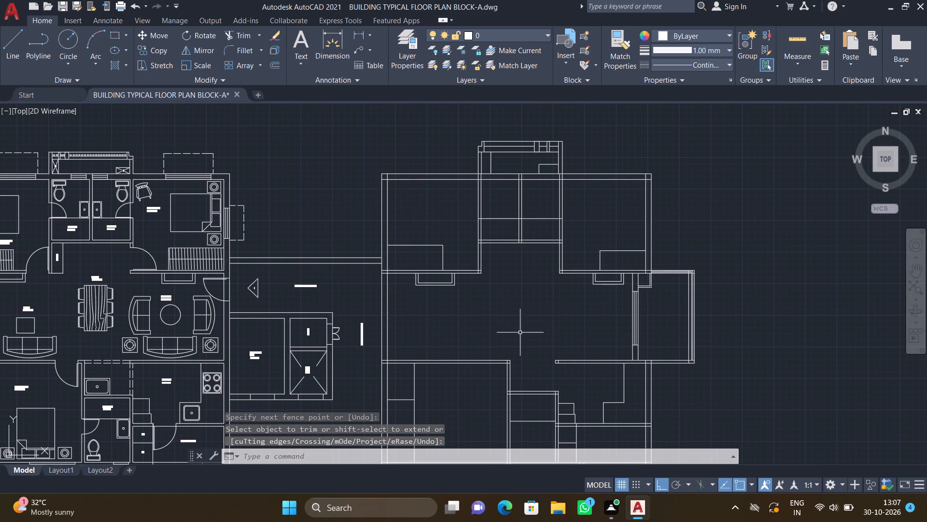
middle_click_drag(529, 338, 528, 254)
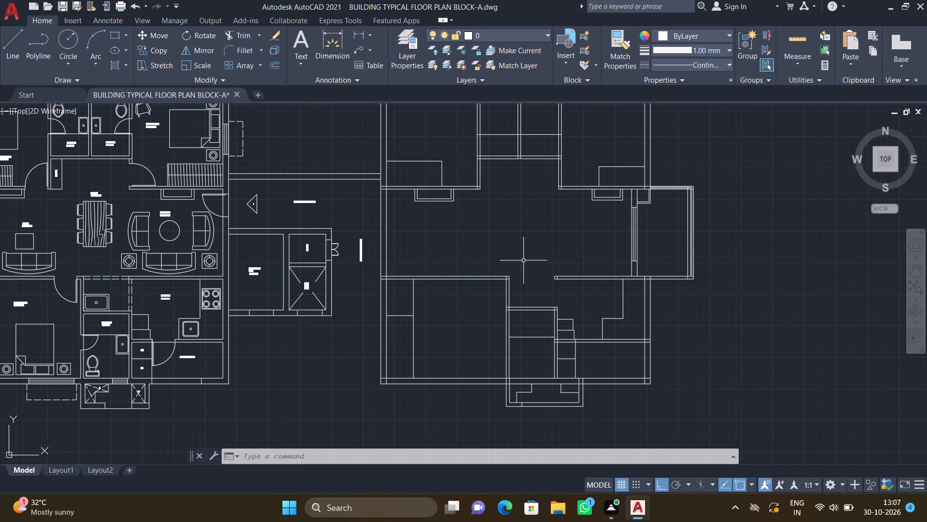
scroll(515, 244, "down", 1)
middle_click_drag(500, 247, 568, 283)
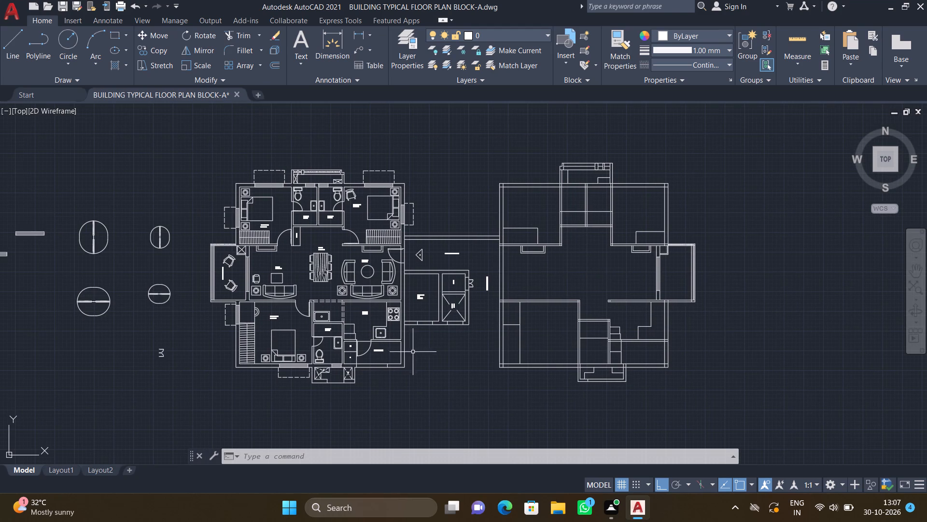
scroll(496, 239, "up", 3)
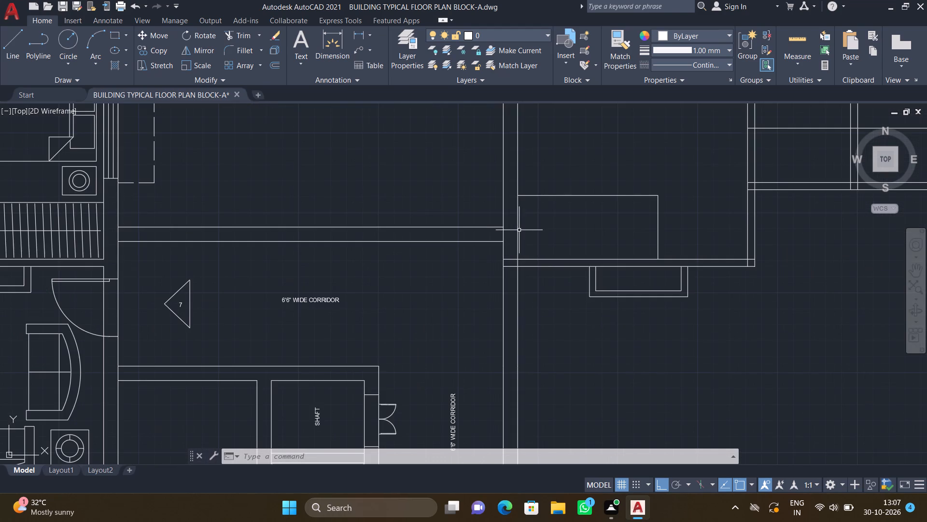
scroll(520, 230, "up", 1)
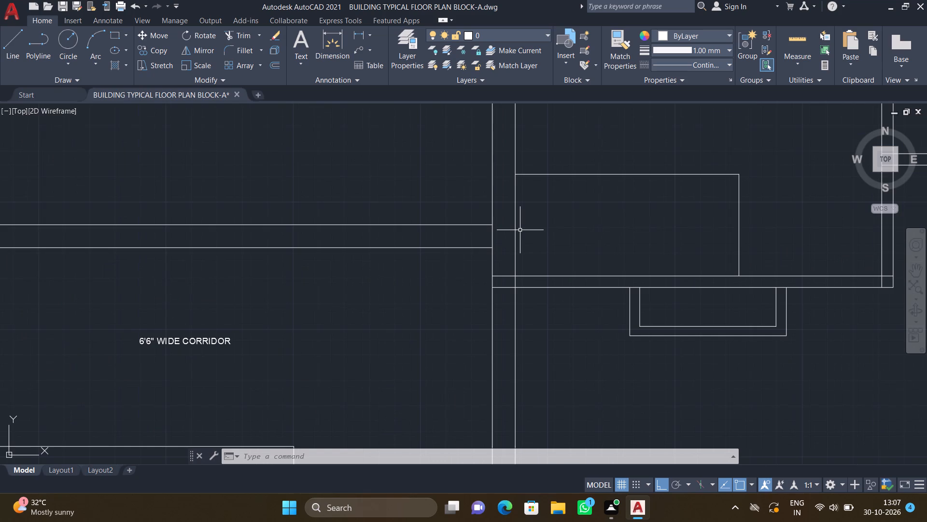
key("l")
key("Return")
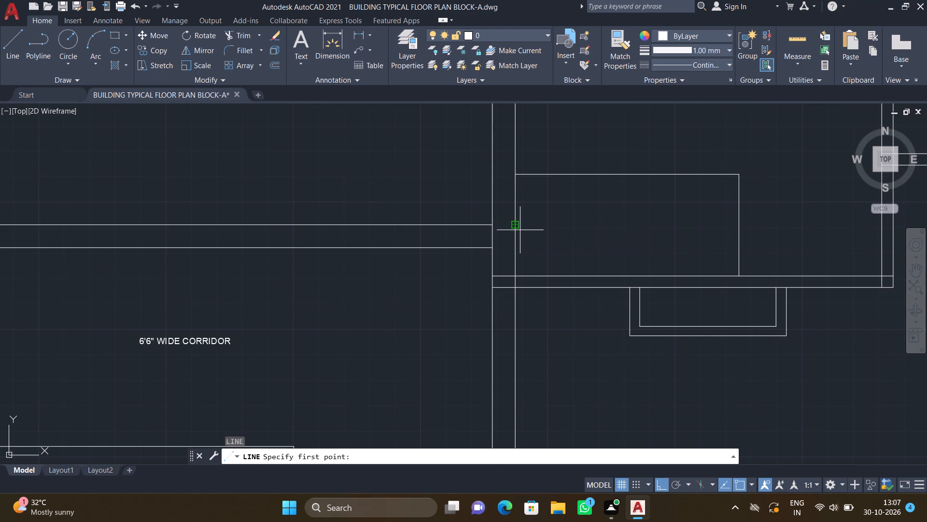
key("F8")
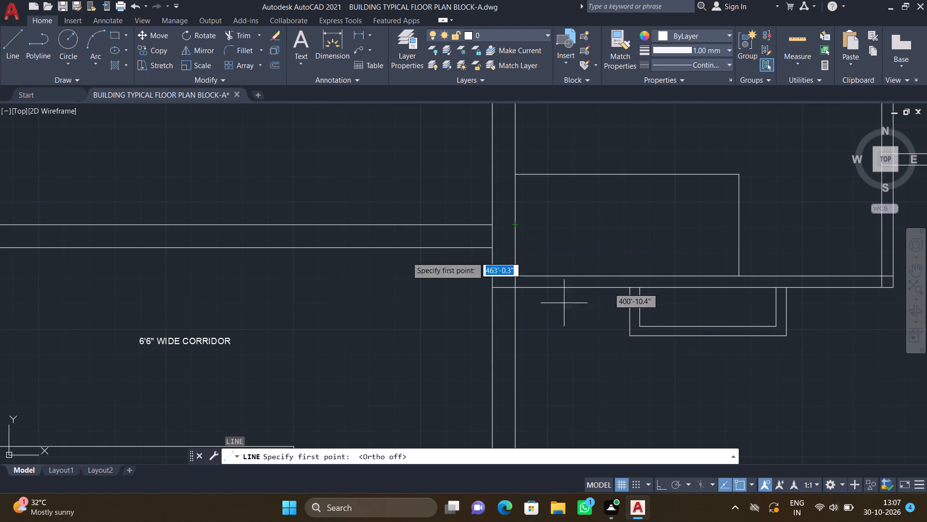
scroll(542, 215, "up", 2)
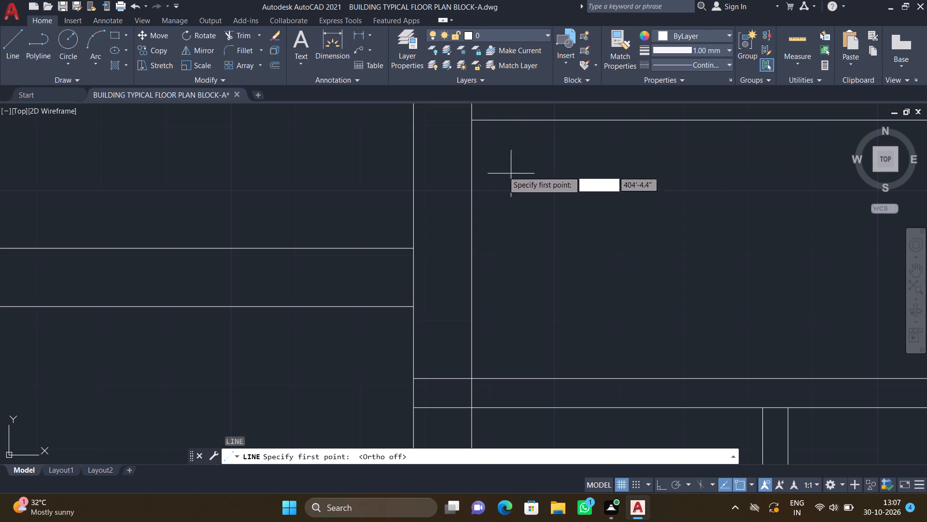
left_click(482, 131)
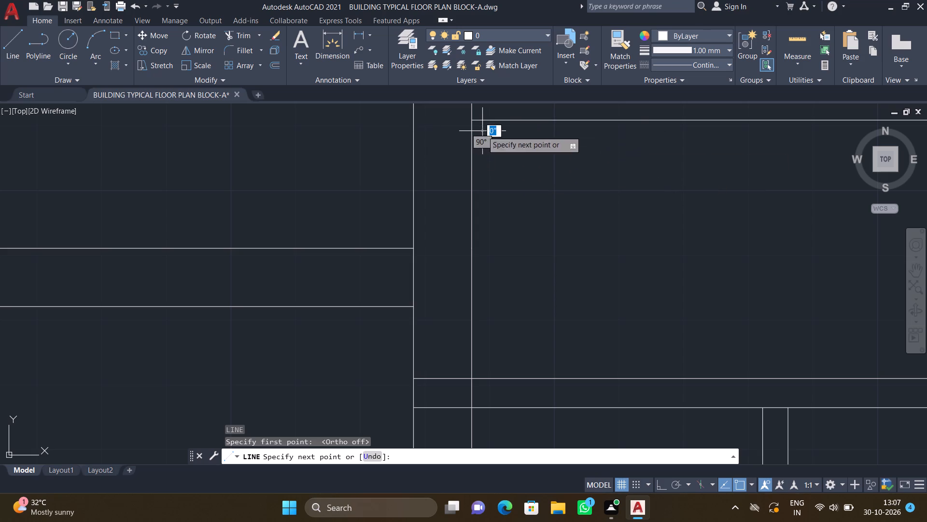
scroll(495, 358, "up", 1)
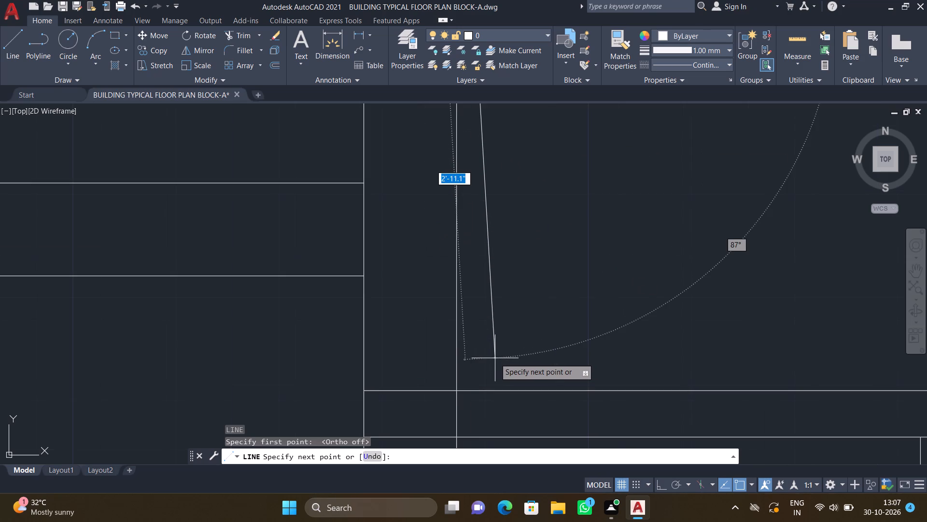
left_click(494, 370)
key("Return")
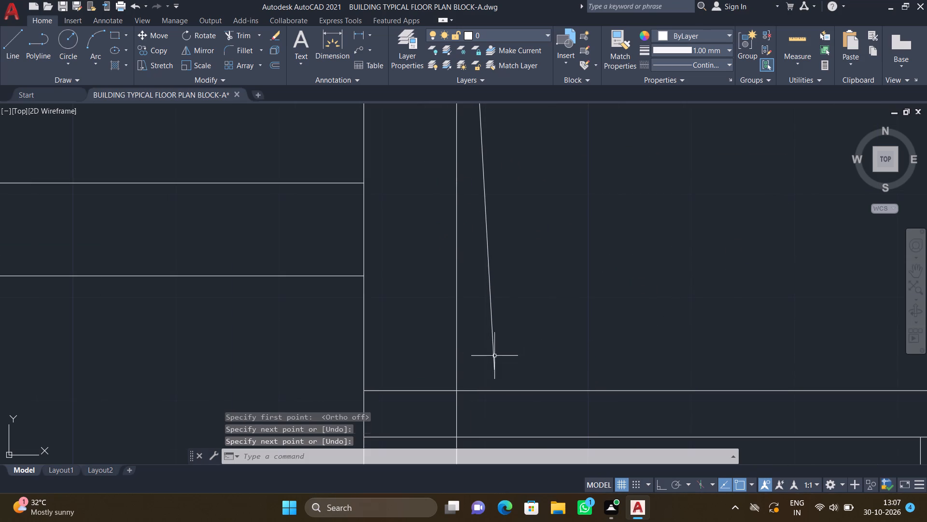
With Ortho on, copy the slanted line horizontally across the upper left room's wardrobe box as an array of 18 items, spaced about 4.7".
scroll(502, 349, "down", 2)
middle_click_drag(515, 340, 457, 349)
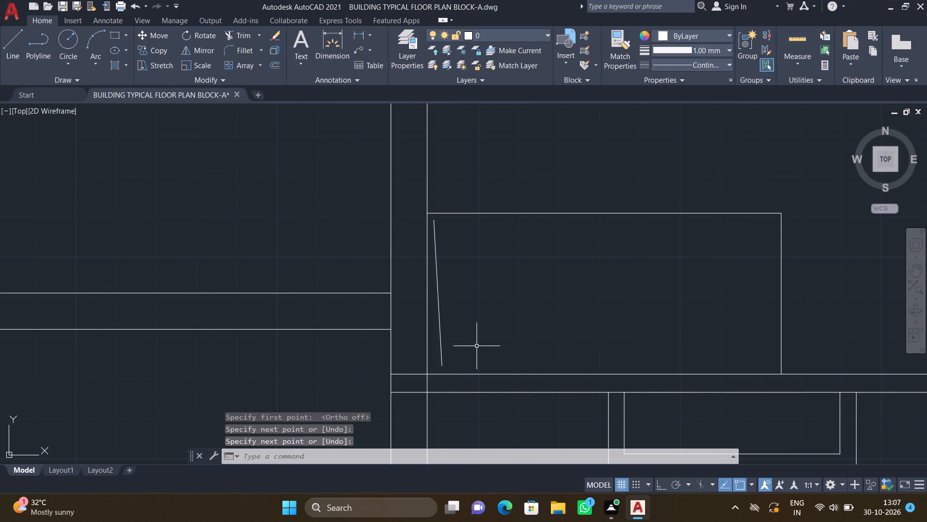
key("F8")
type("co")
key("Return")
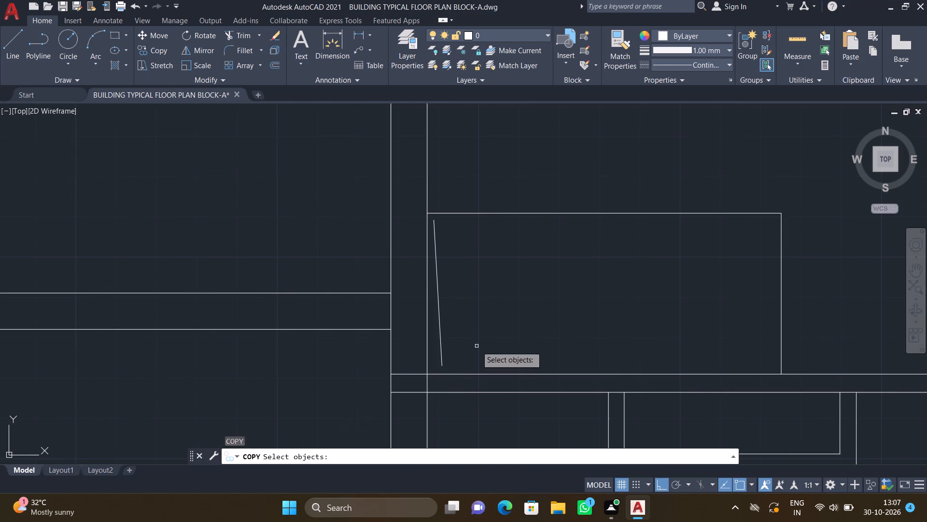
left_click(440, 324)
key("Return")
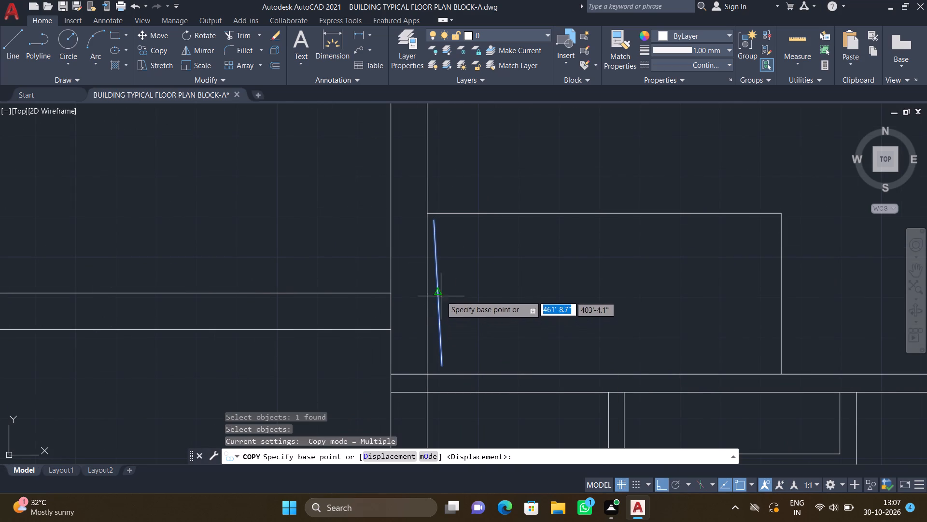
left_click(438, 295)
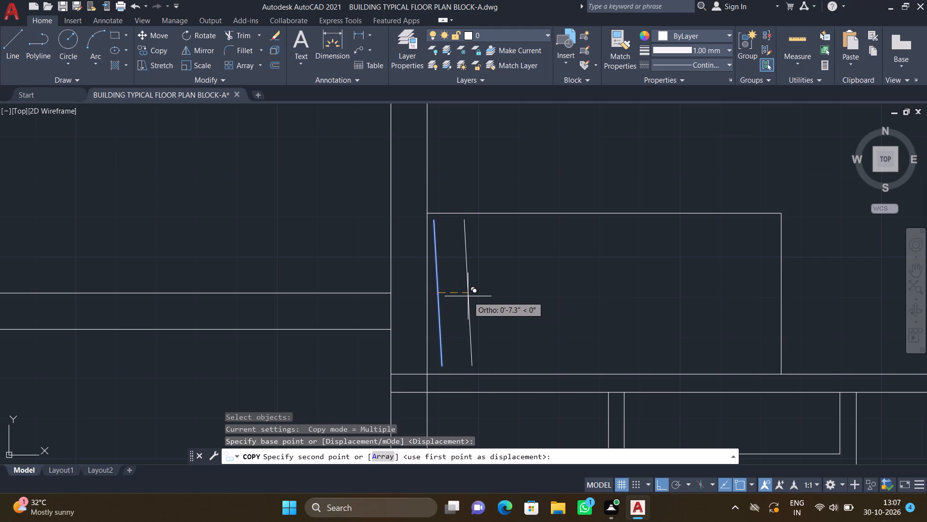
key("a")
key("Return")
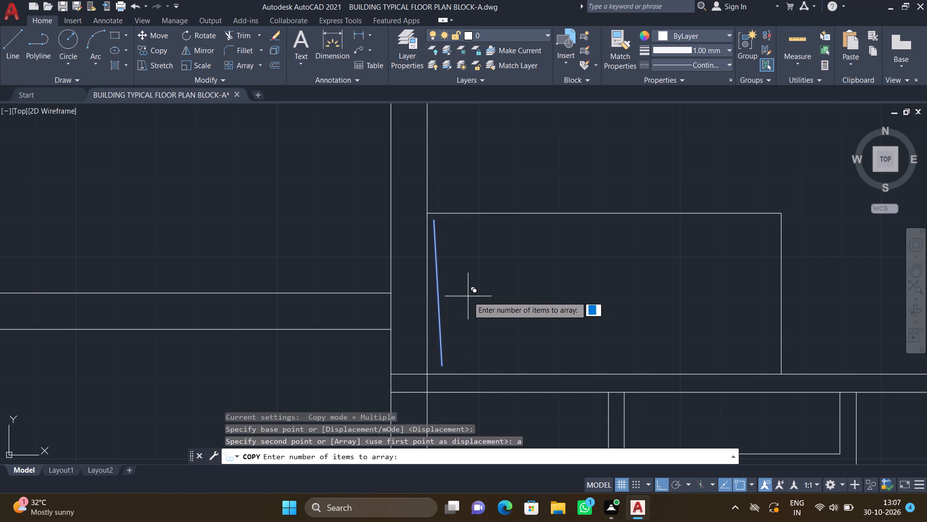
type("18")
key("Return")
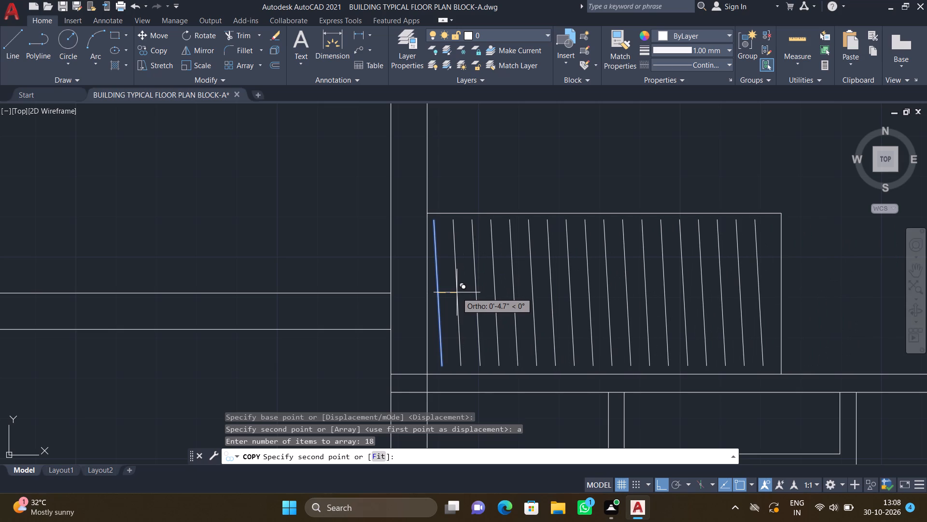
left_click(457, 292)
key("Return")
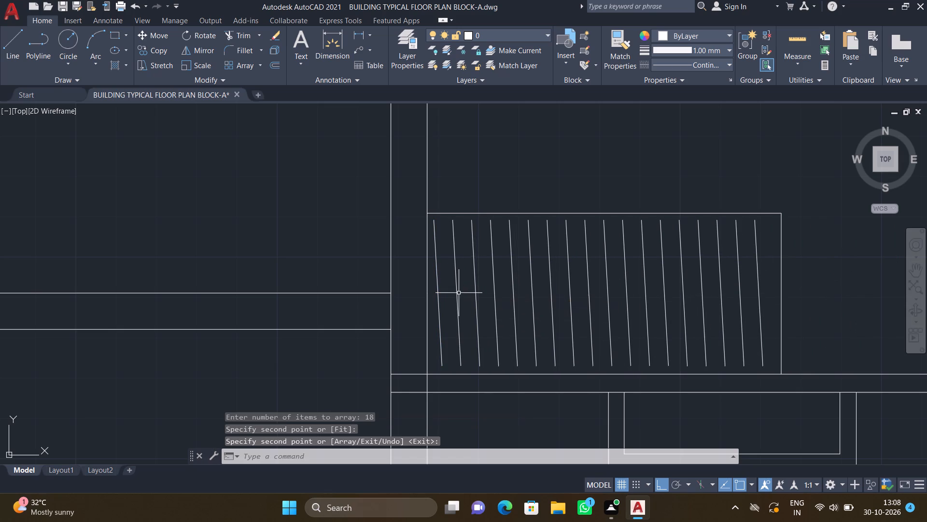
Draw a horizontal line through the middle of the slanted lines, stopping just short of both ends of the wardrobe box.
key("l")
key("Return")
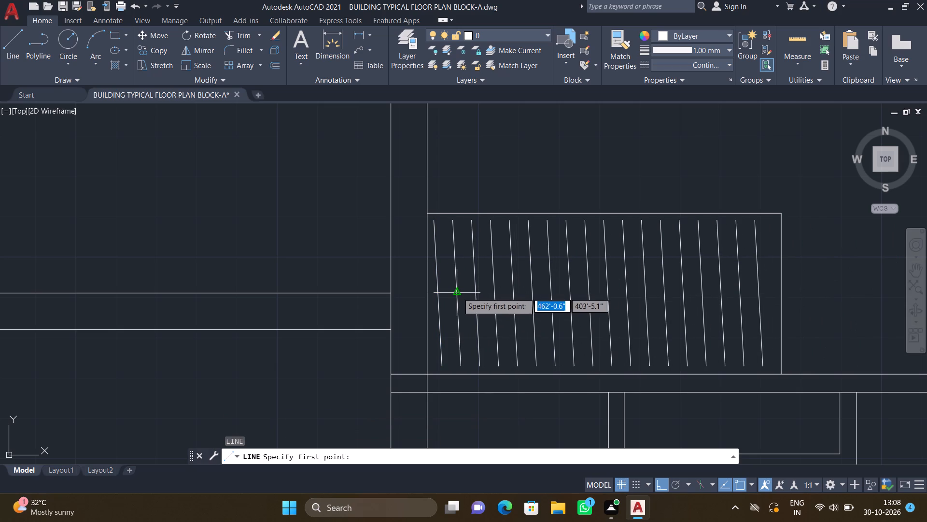
scroll(436, 292, "up", 1)
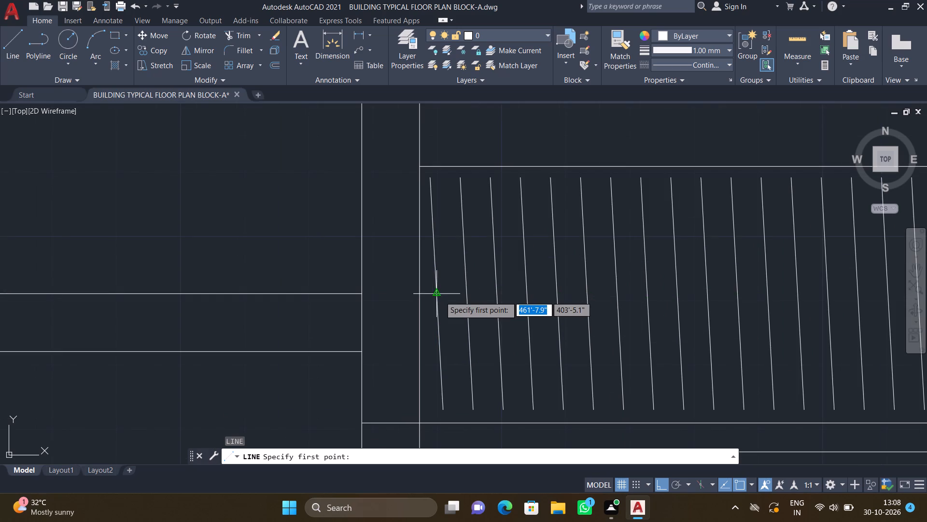
scroll(440, 296, "up", 2)
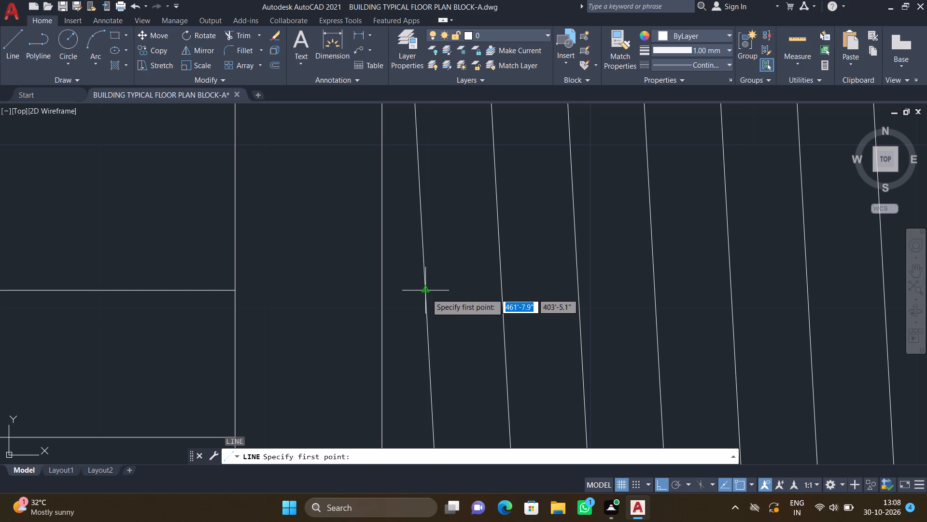
left_click(400, 290)
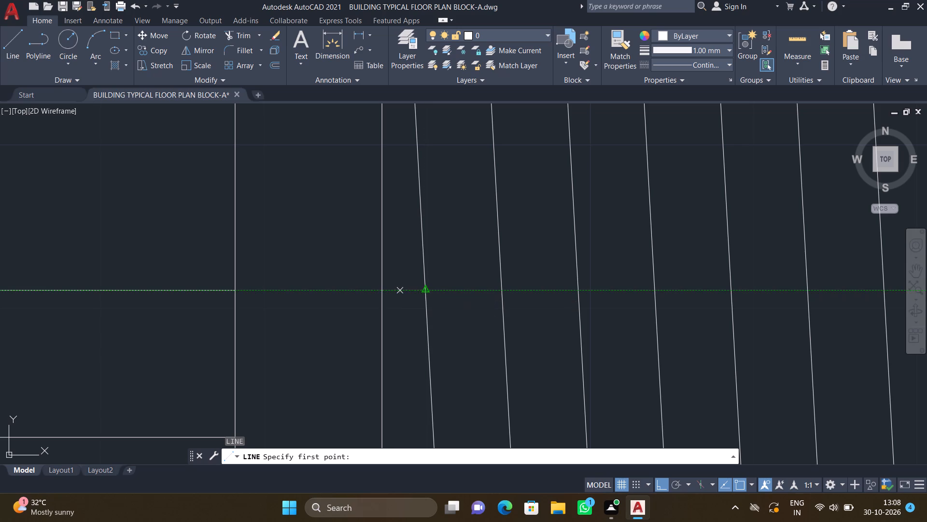
scroll(497, 280, "down", 2)
middle_click_drag(559, 271, 377, 258)
scroll(393, 260, "down", 2)
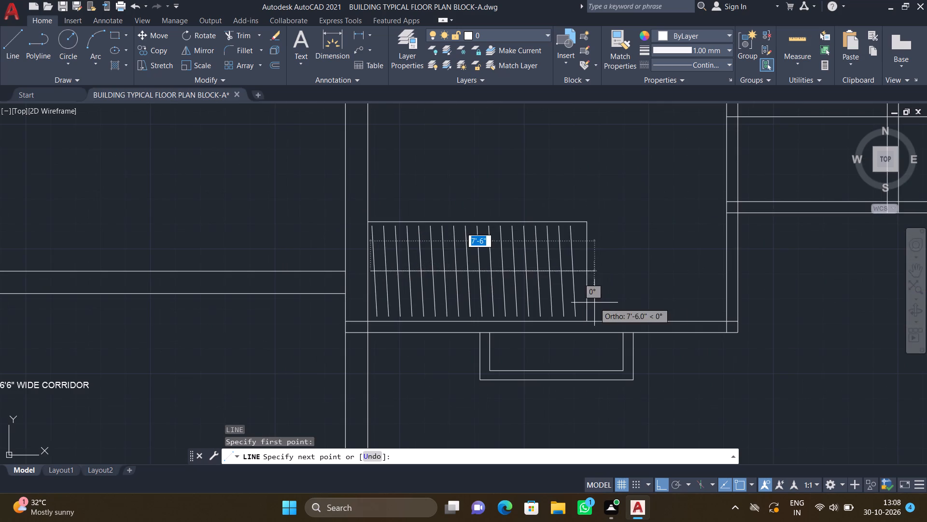
scroll(562, 265, "up", 4)
left_click(620, 281)
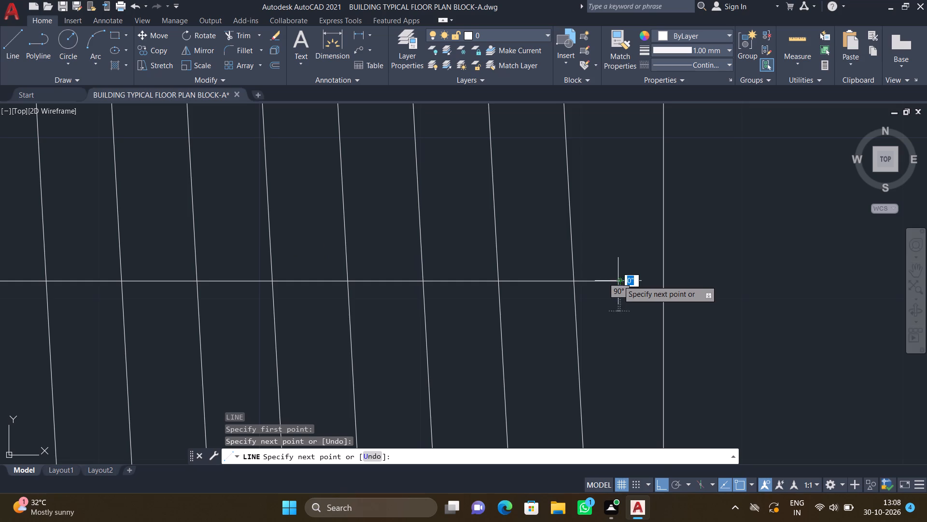
key("Return")
With Ortho off, draw a slightly slanted, near-vertical line about 2'-4" long inside the left end of the upper right room's corner box.
scroll(583, 292, "down", 5)
middle_click_drag(592, 291, 406, 318)
scroll(429, 306, "down", 2)
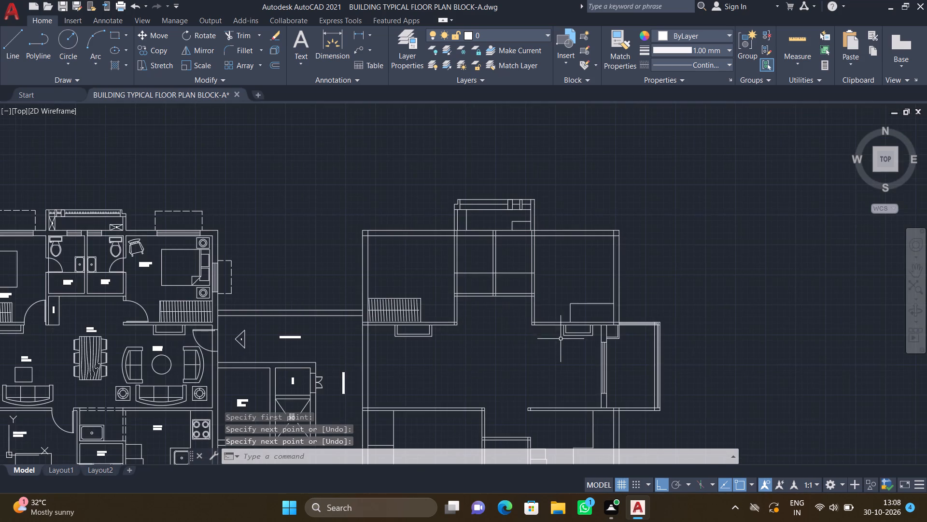
middle_click_drag(545, 333, 488, 316)
scroll(526, 302, "up", 3)
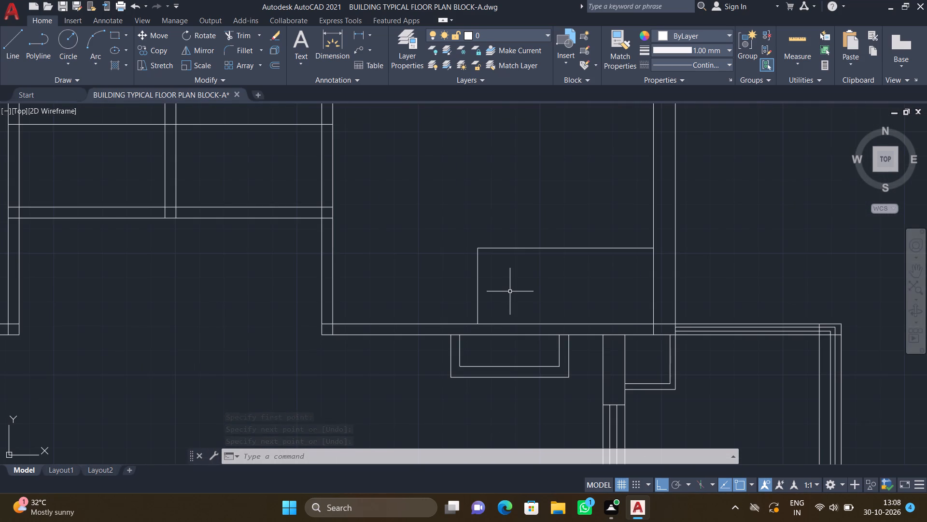
key("F8")
key("l")
key("Return")
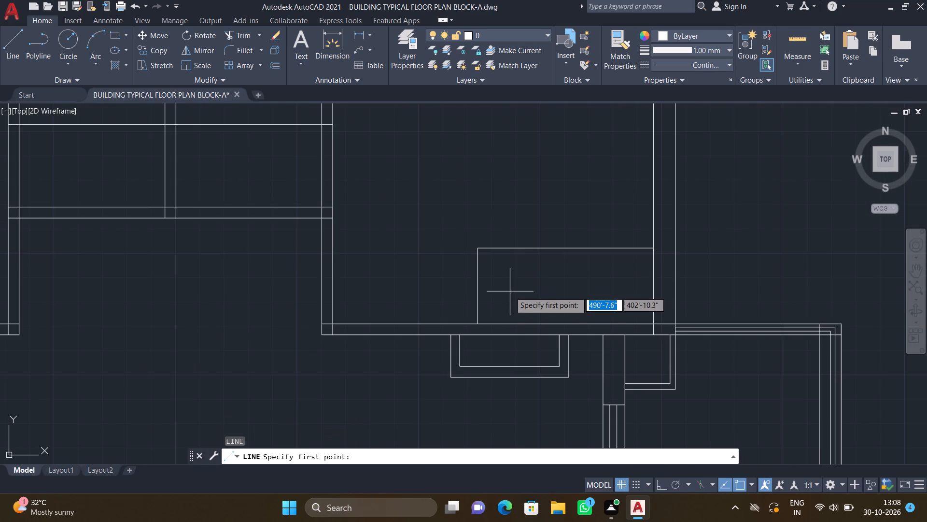
scroll(487, 259, "up", 2)
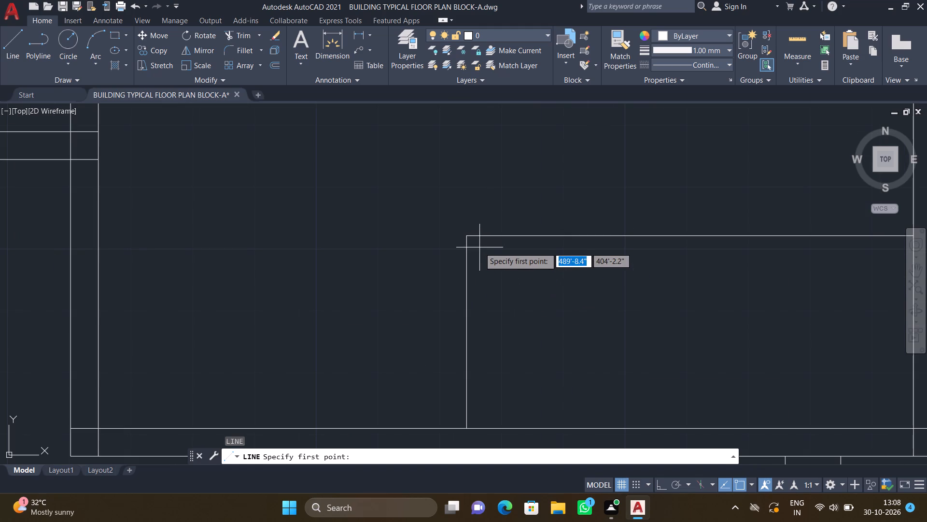
left_click(476, 243)
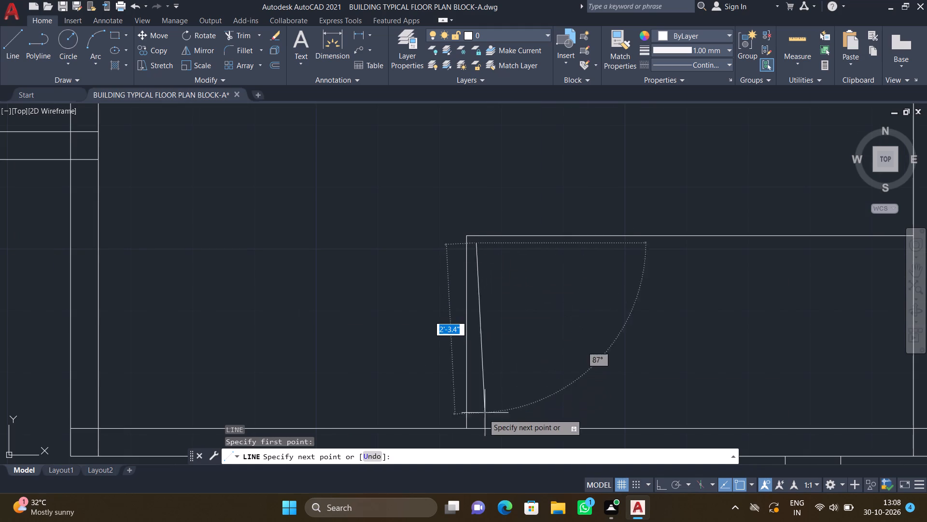
scroll(485, 410, "up", 2)
scroll(486, 408, "down", 1)
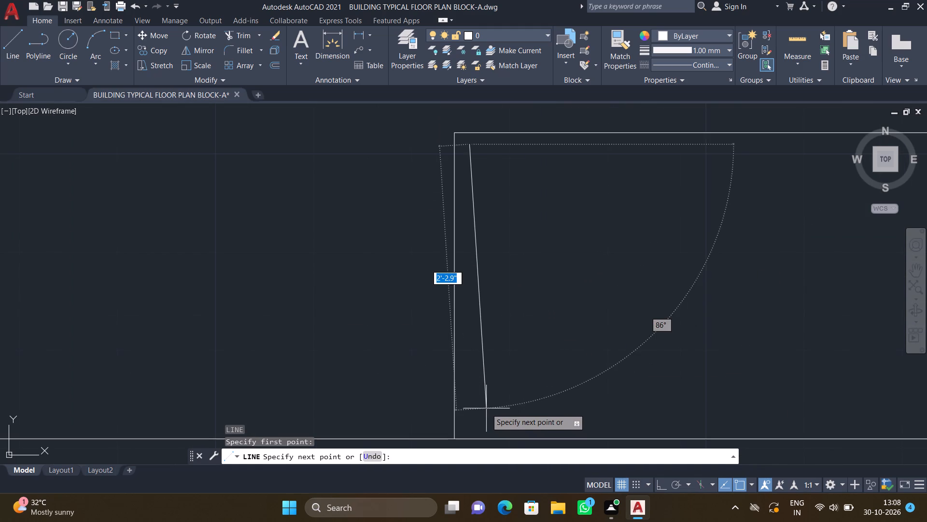
left_click(490, 418)
key("Return")
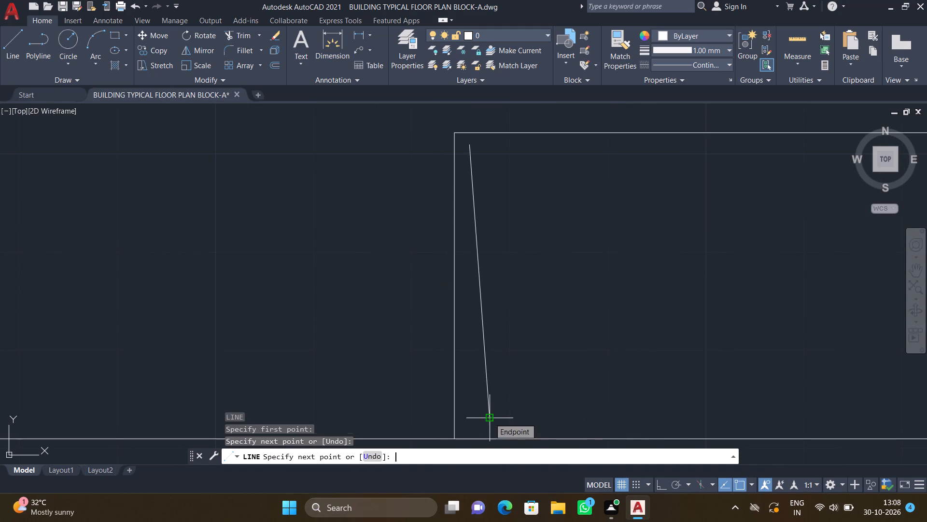
Start copying the new slanted line in the upper right room's corner box, with Ortho on.
type("co")
key("Return")
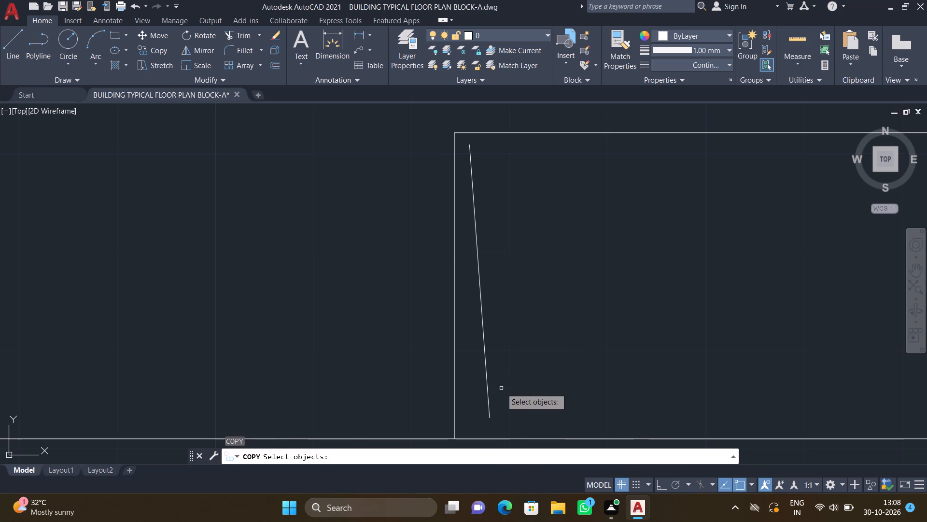
key("F8")
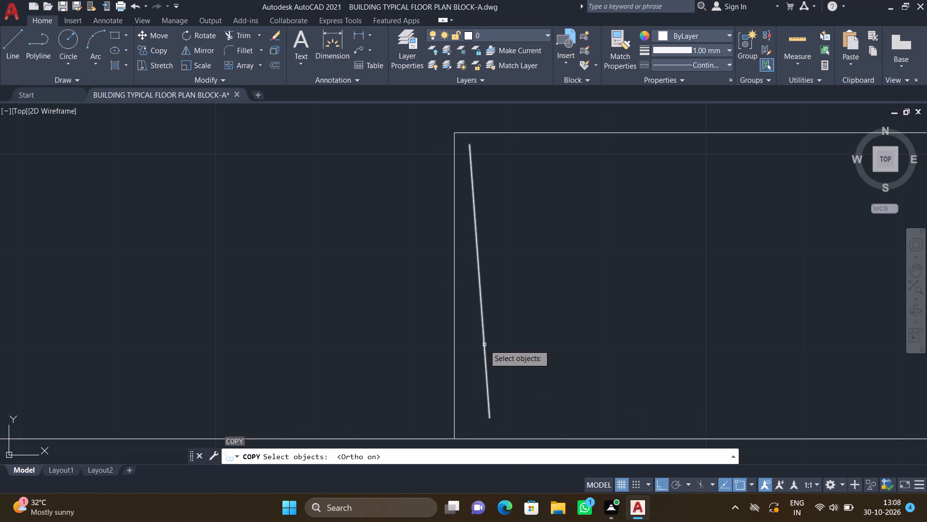
left_click(484, 344)
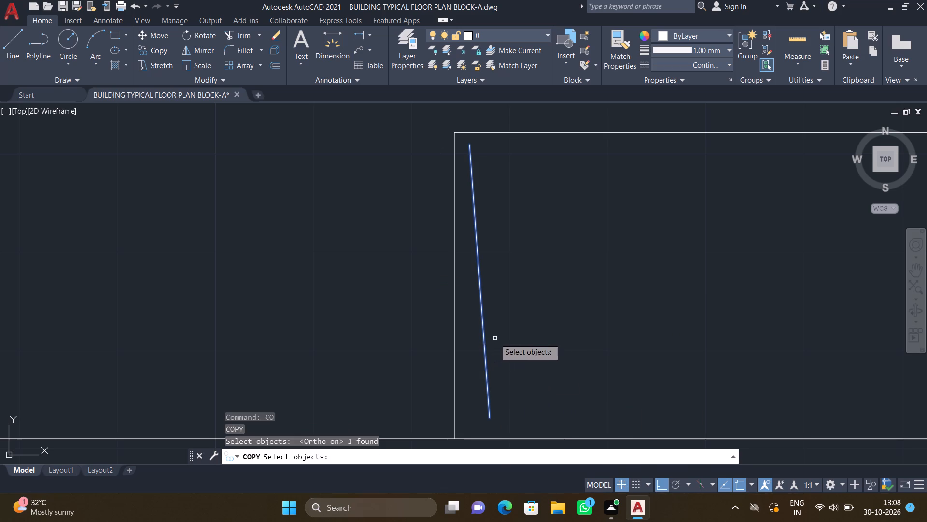